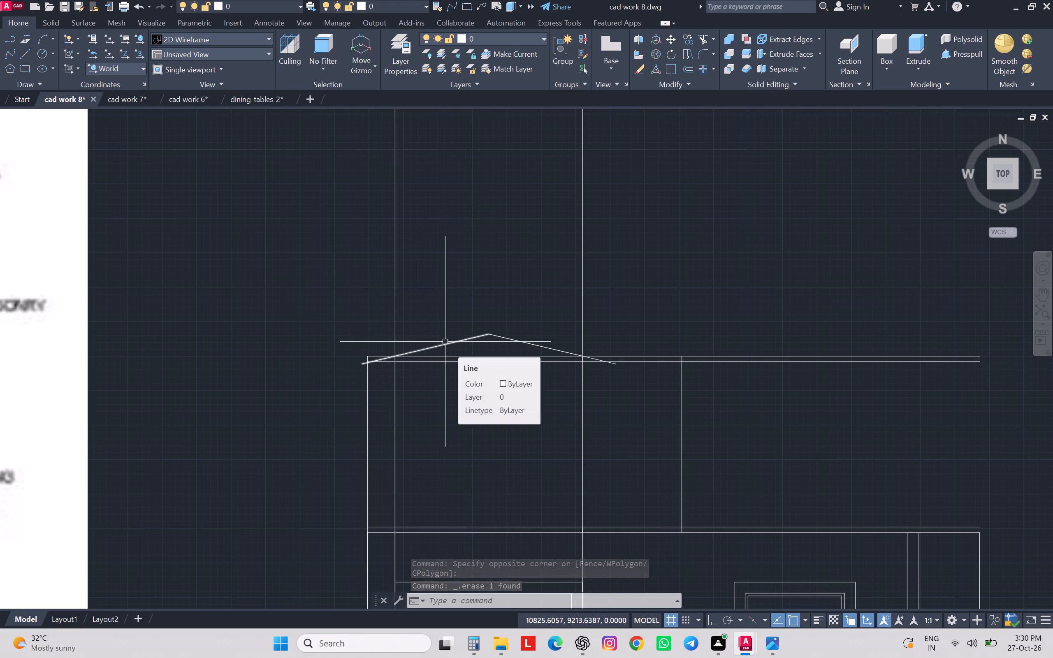
Offset both sloping gable lines 10 upward to give the gabled roof its slab thickness.
key("o")
key("Return")
type("10")
key("Return")
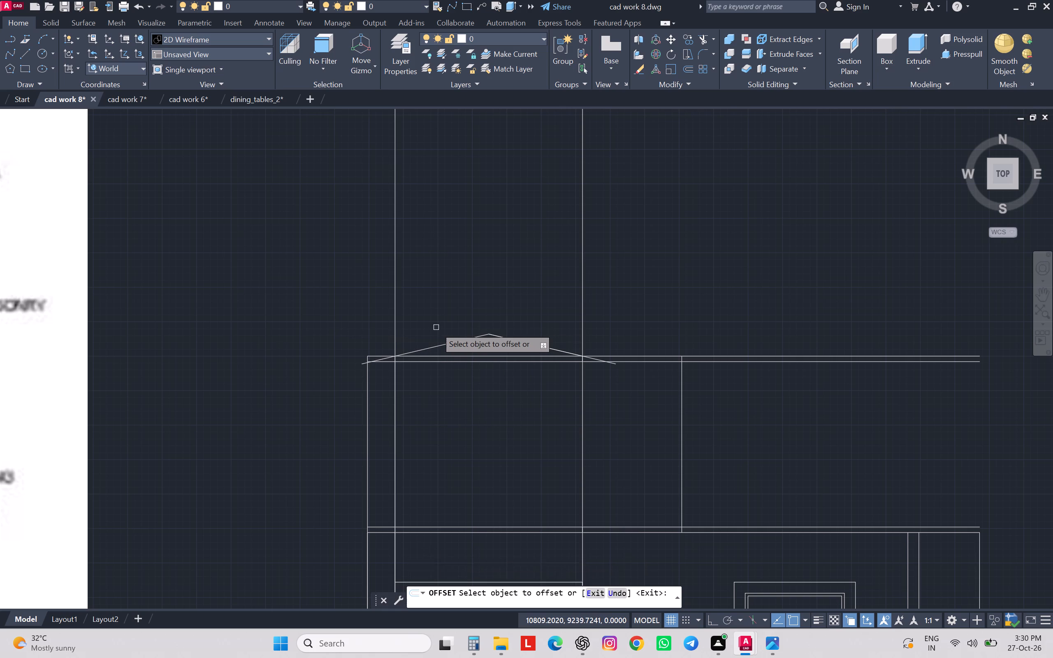
left_click(471, 339)
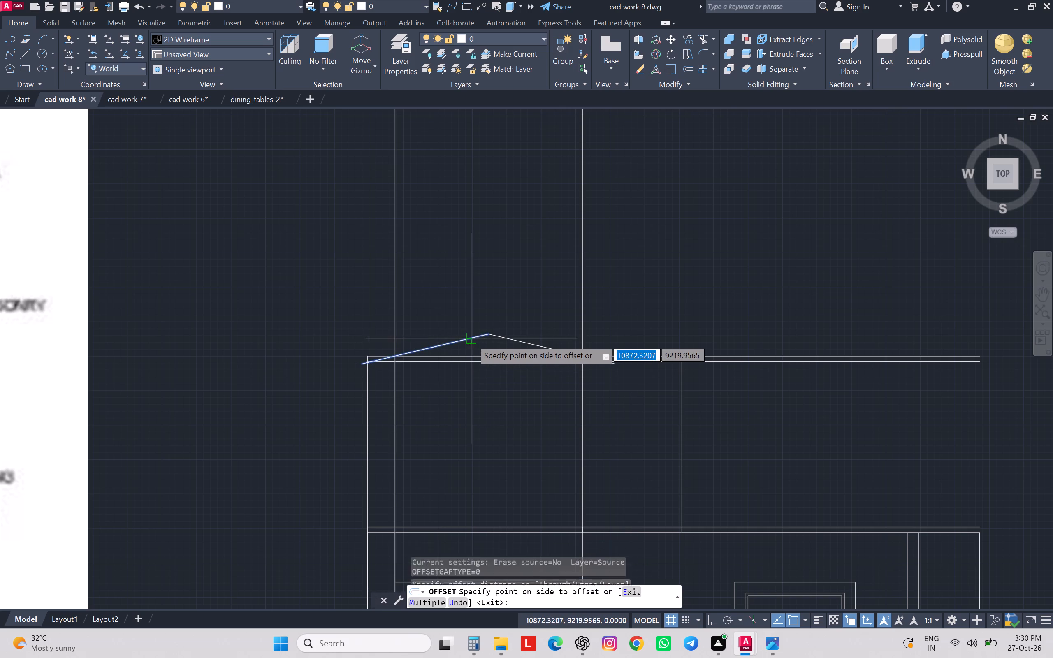
left_click(464, 307)
left_click(510, 341)
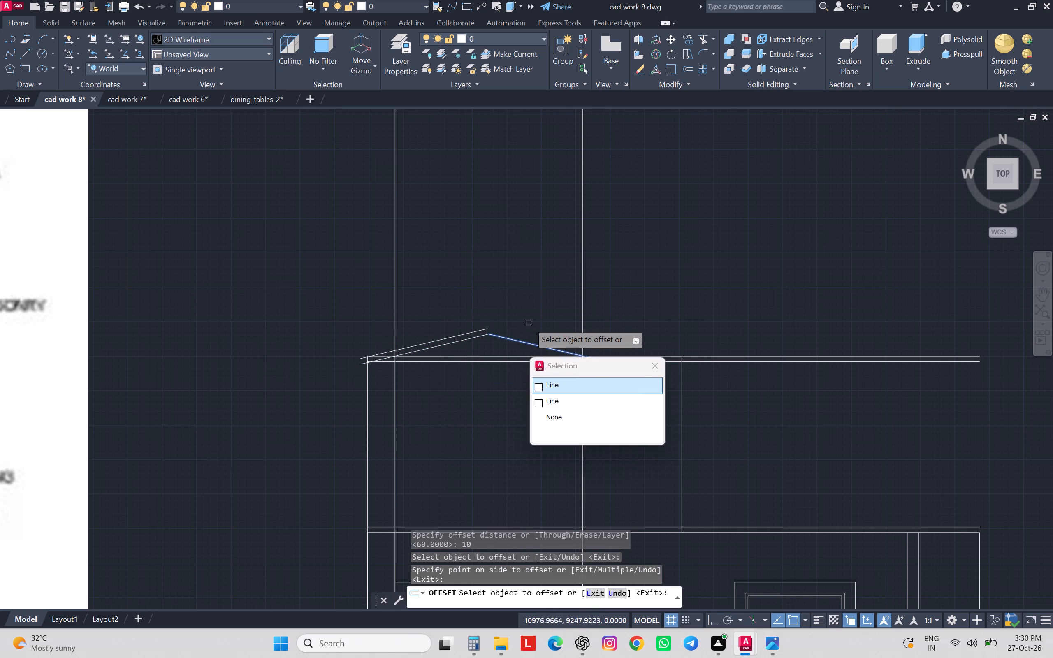
left_click(536, 386)
left_click(542, 313)
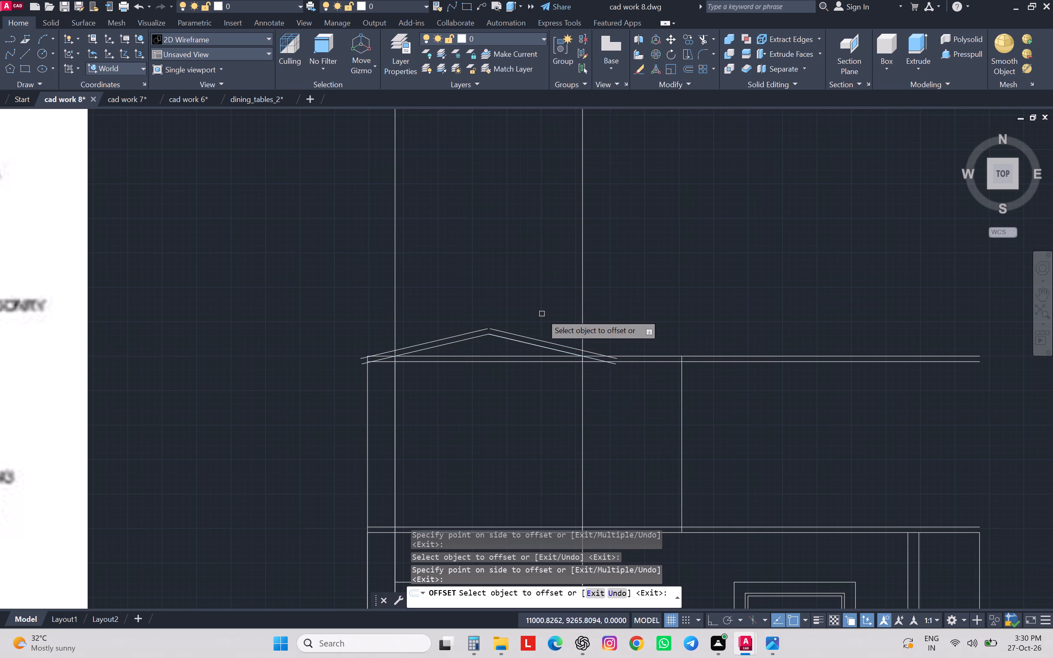
scroll(491, 338, "up", 3)
key("Escape")
key("Escape")
key("Escape")
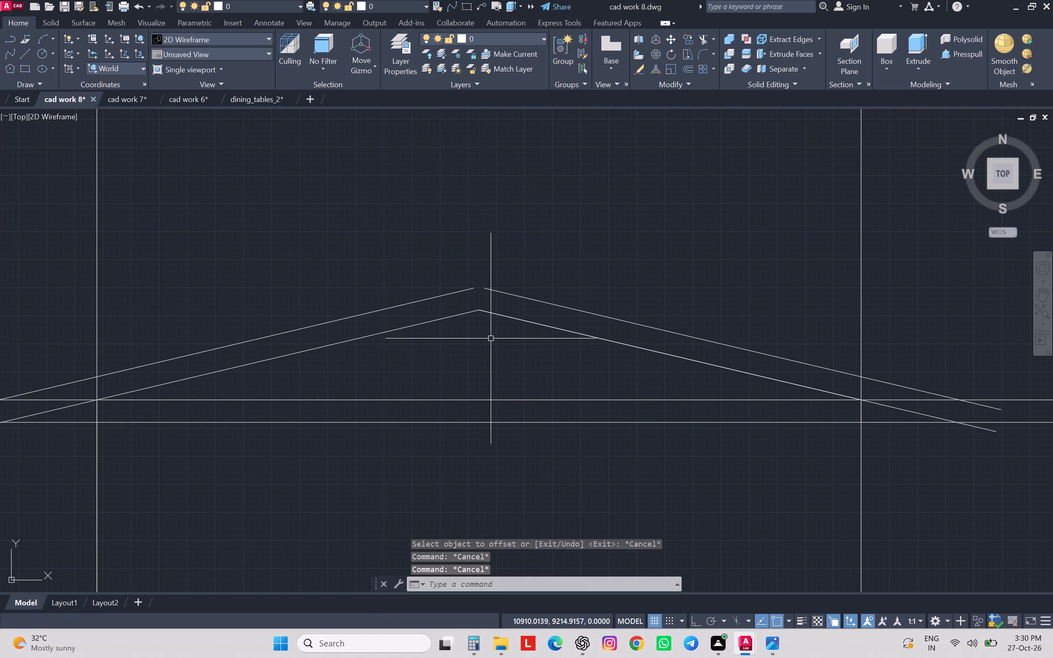
key("Escape")
key("Escape")
Draw a short line closing the gap between the two parallel roof lines at the gable's right eave end.
scroll(491, 338, "down", 1)
type("l")
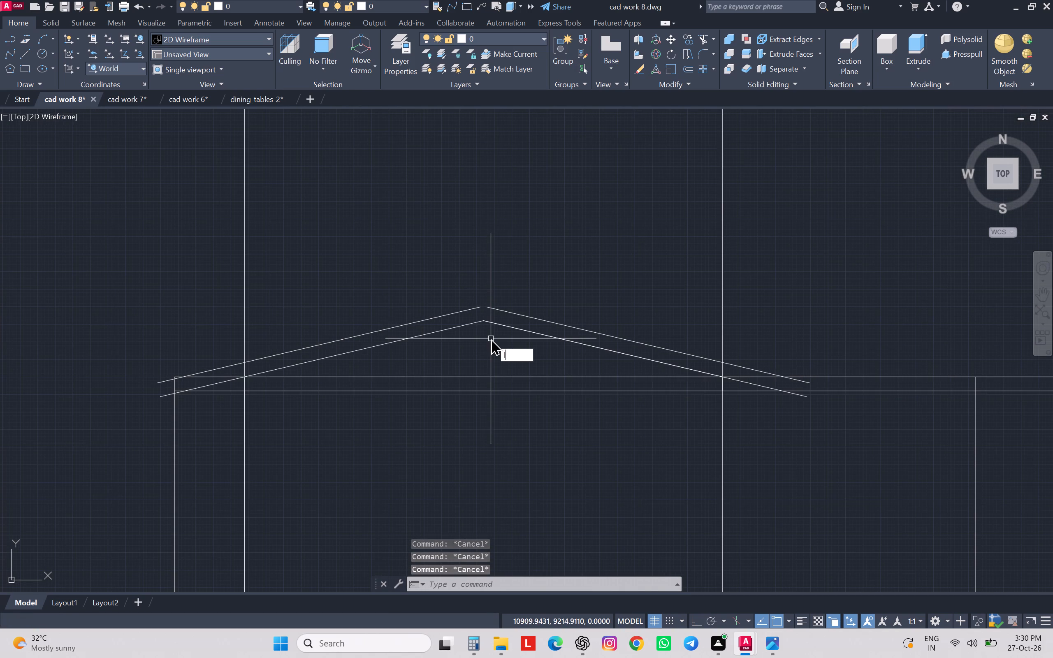
key("space")
scroll(818, 389, "up", 2)
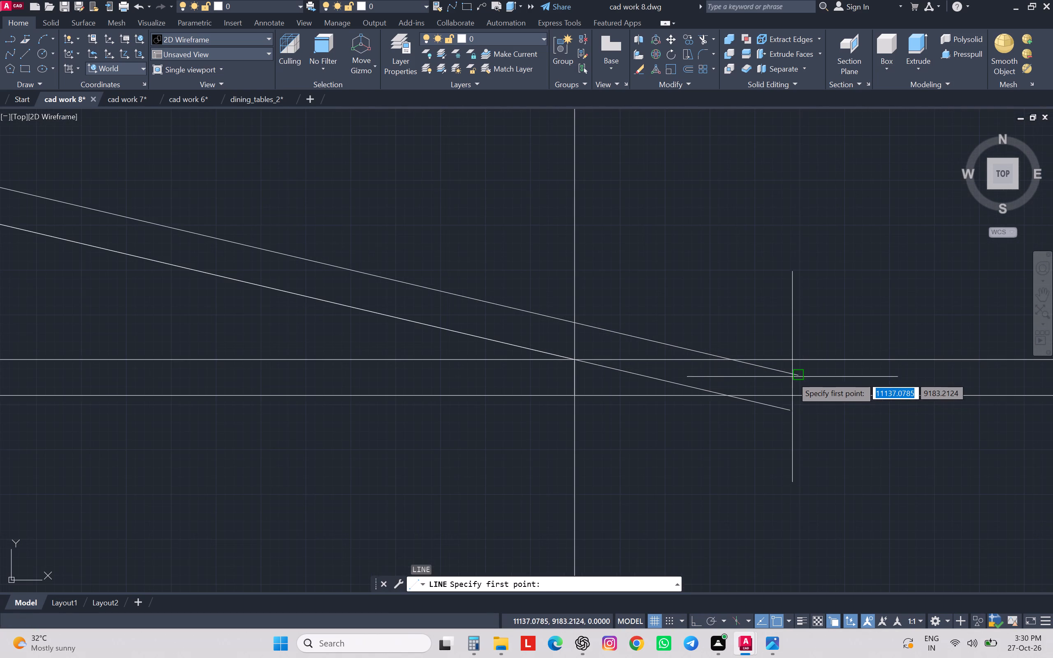
left_click(794, 377)
left_click(787, 405)
scroll(788, 405, "down", 3)
key("Escape")
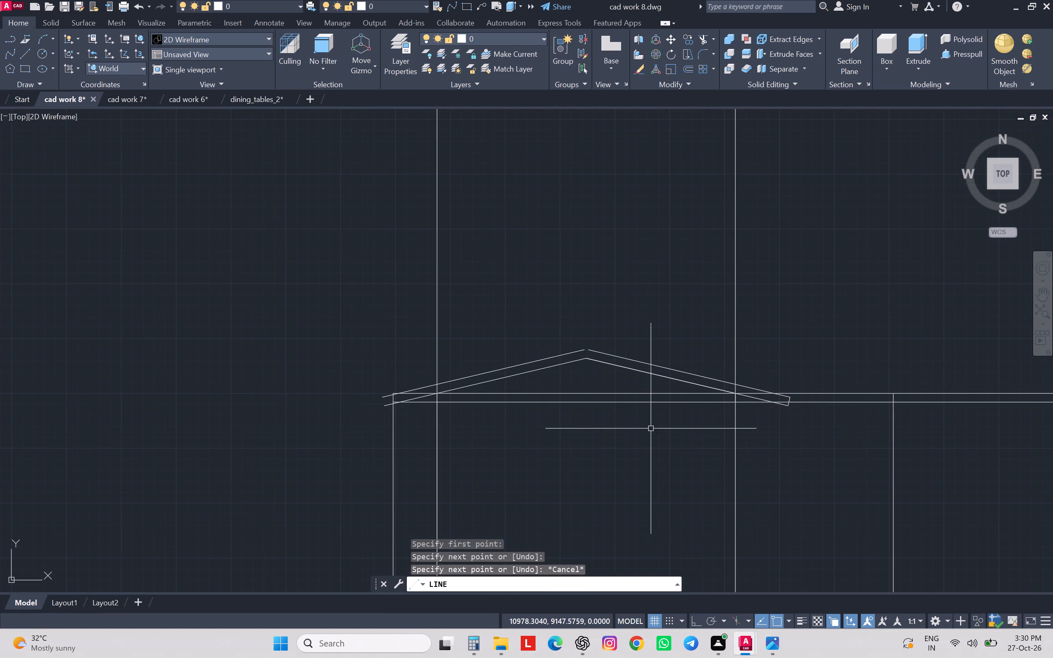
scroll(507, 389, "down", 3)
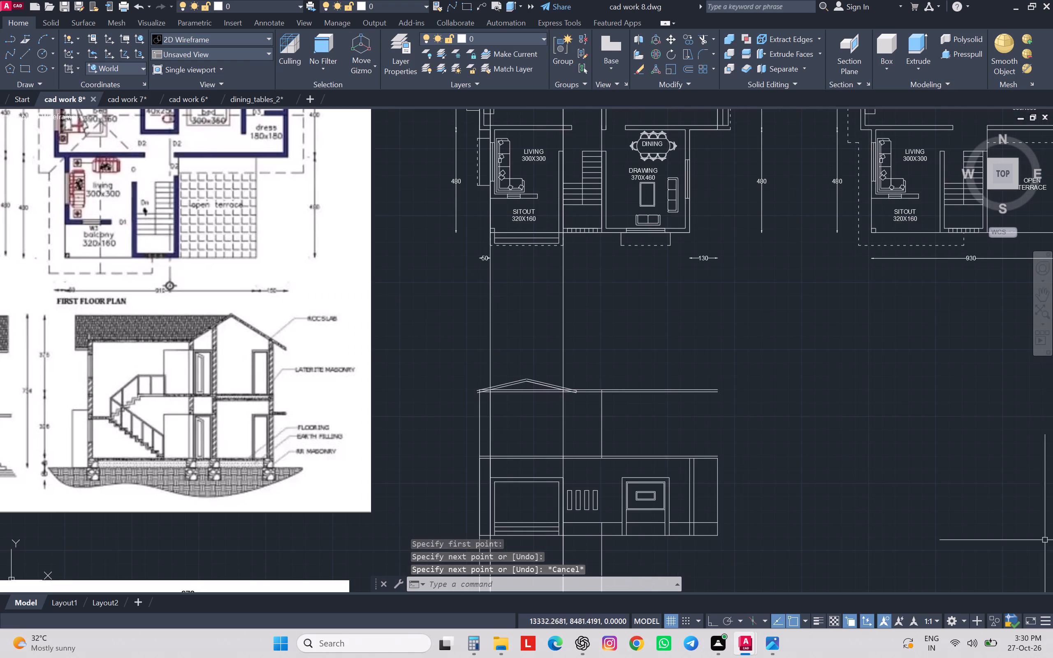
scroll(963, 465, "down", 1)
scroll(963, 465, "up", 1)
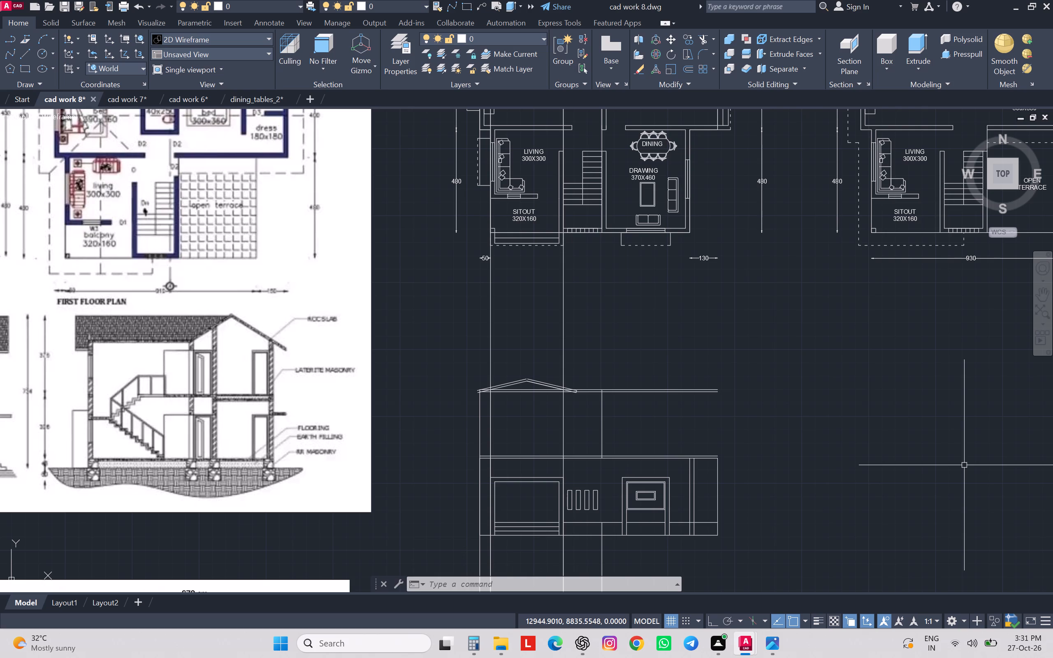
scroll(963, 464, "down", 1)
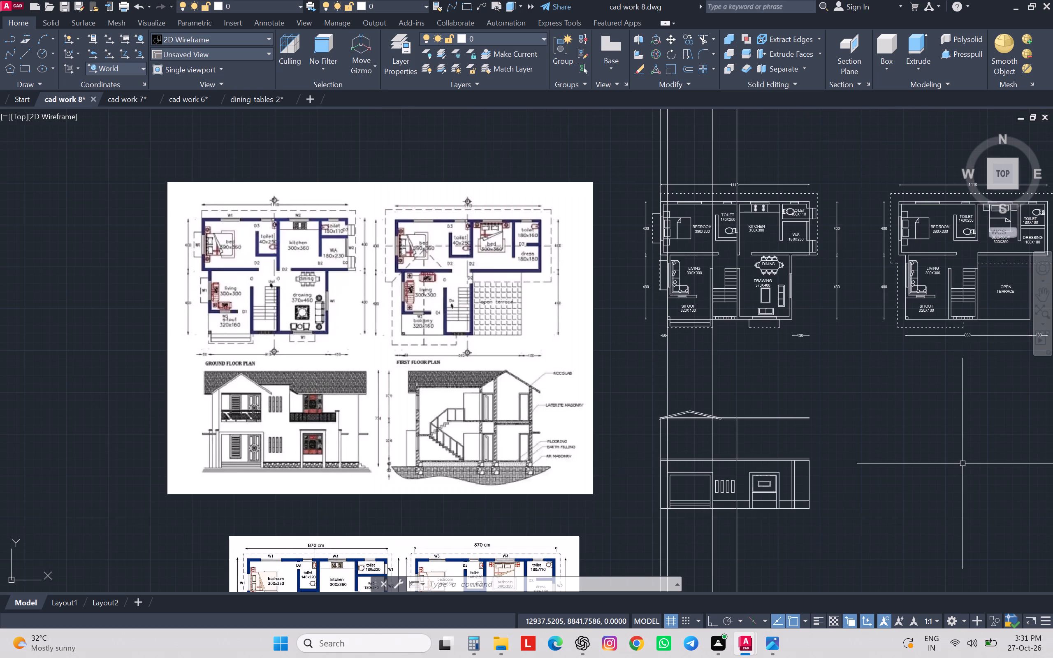
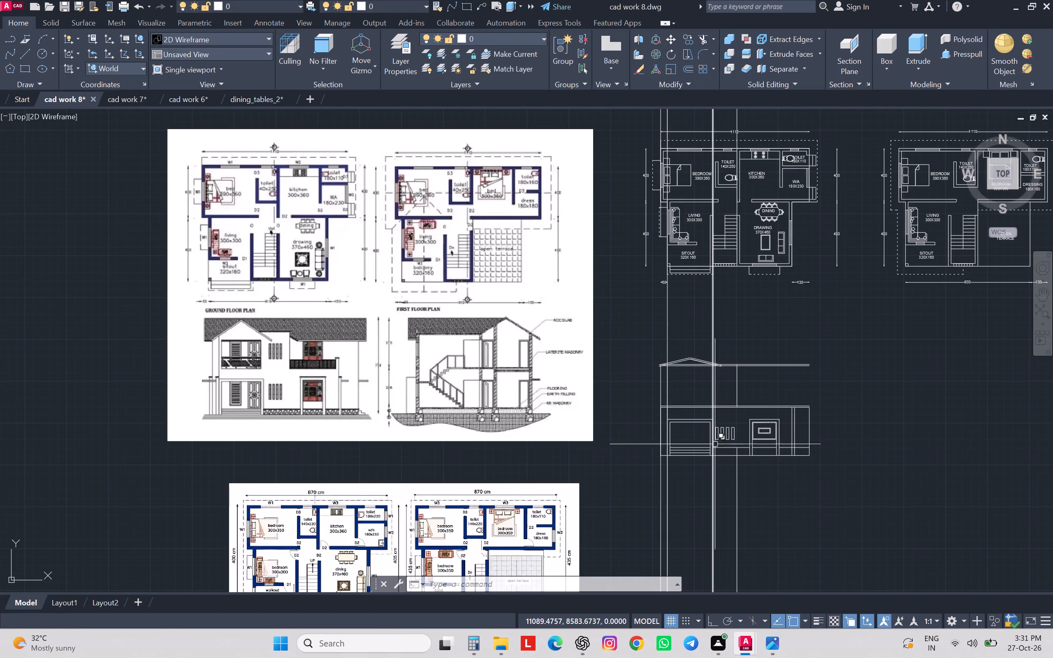
Examine the gabled roof's slope and proportions in the reference front elevation and section.
scroll(401, 388, "up", 3)
scroll(401, 388, "down", 1)
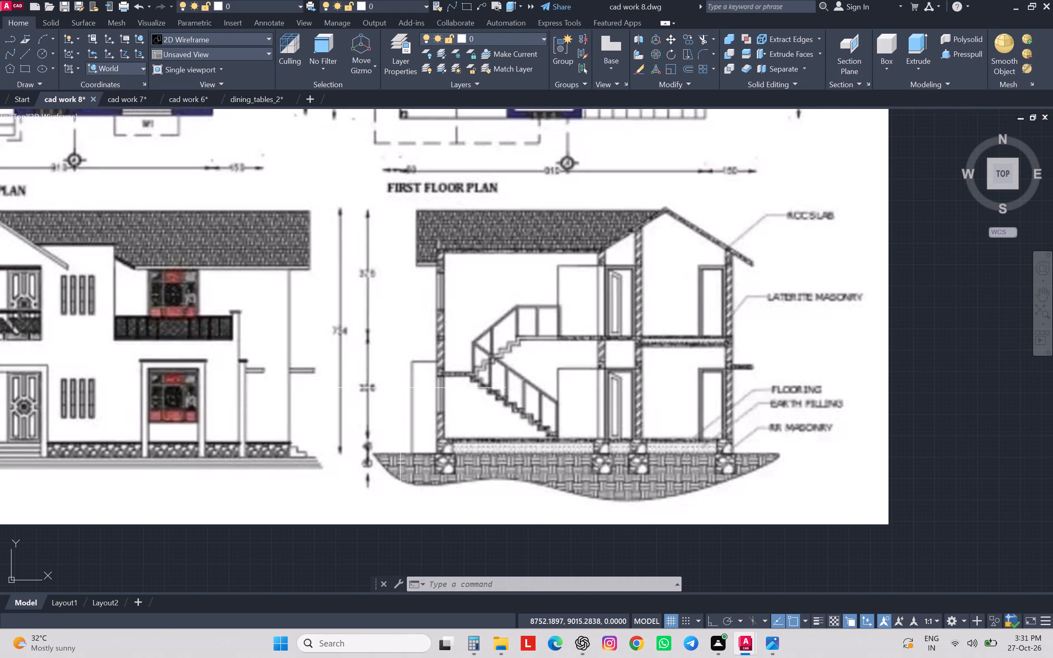
scroll(353, 348, "up", 3)
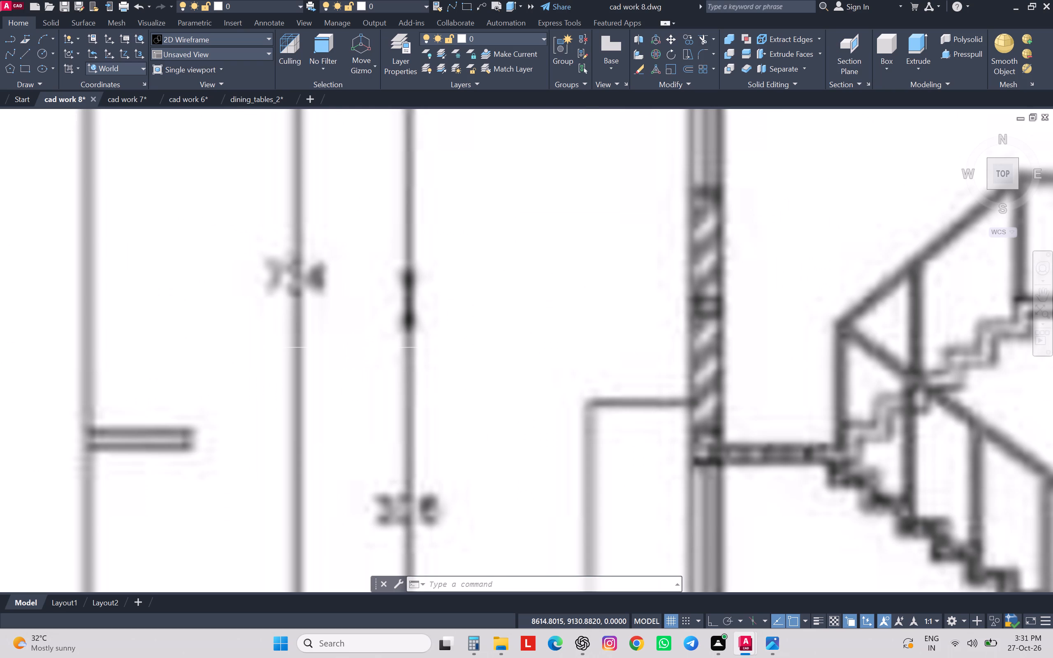
scroll(353, 348, "down", 5)
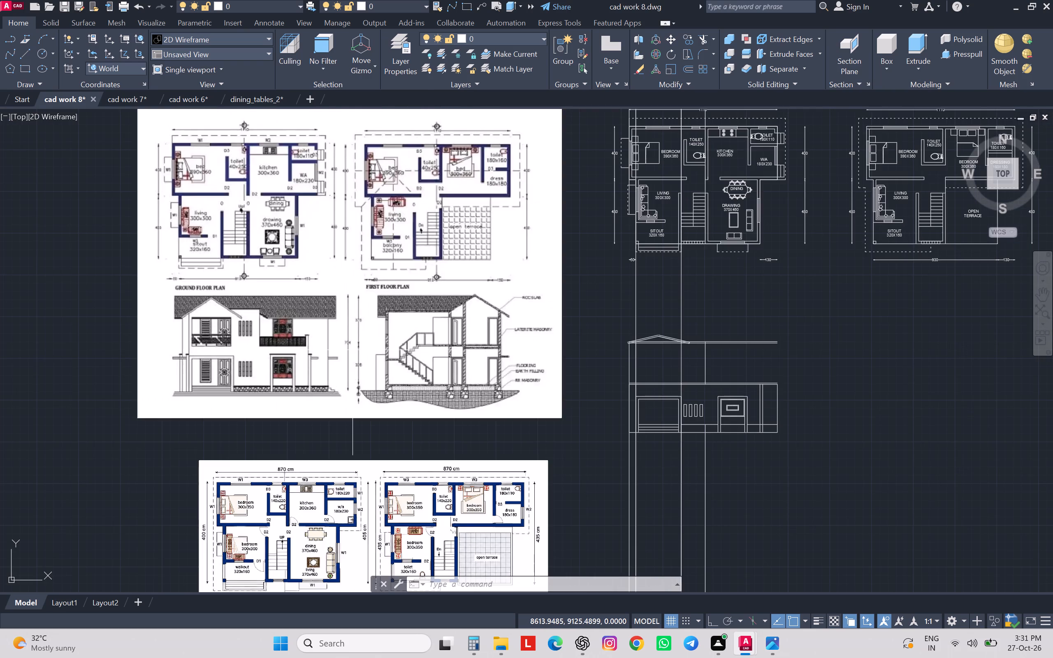
scroll(353, 350, "up", 2)
scroll(353, 350, "down", 1)
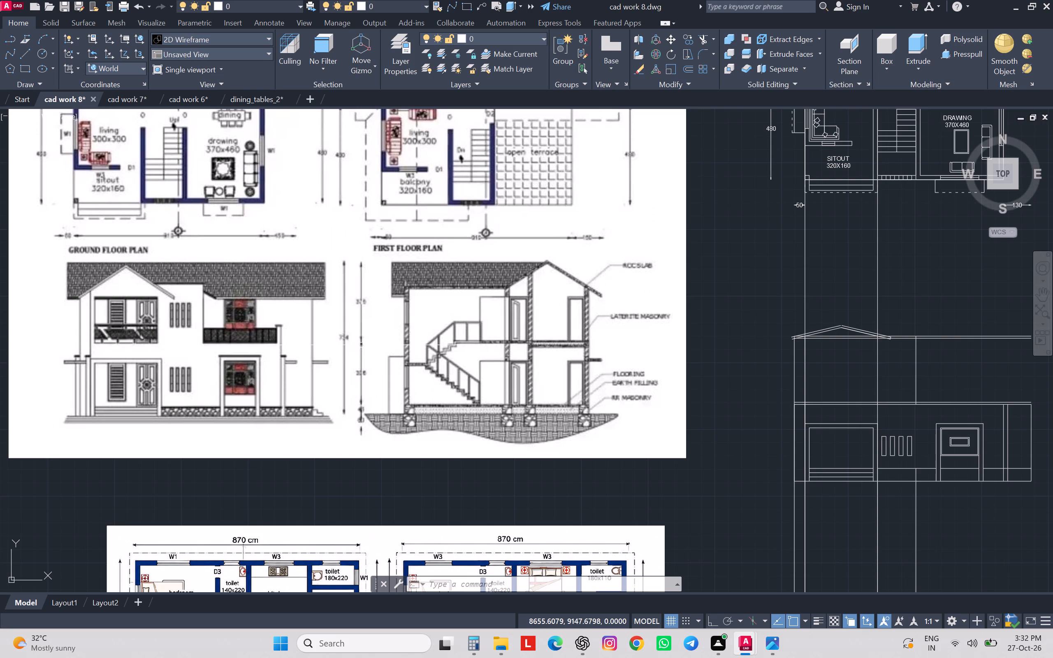
scroll(418, 353, "down", 2)
key("Escape")
key("Escape")
key("Escape")
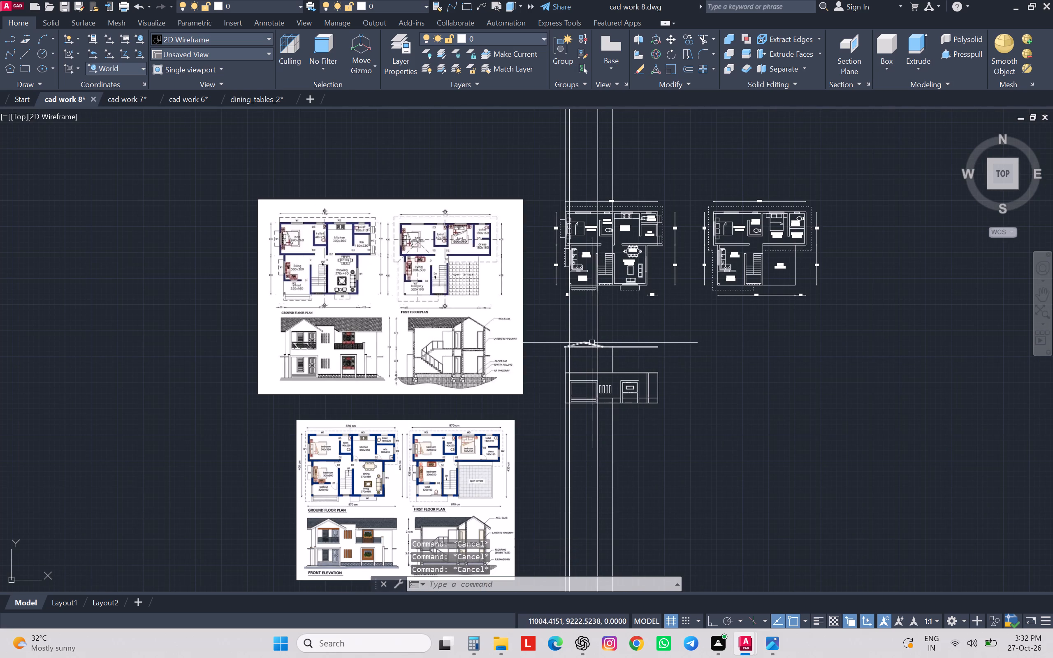
Delete the low-pitched sloping gable lines above the first-floor roof slab.
scroll(592, 343, "up", 4)
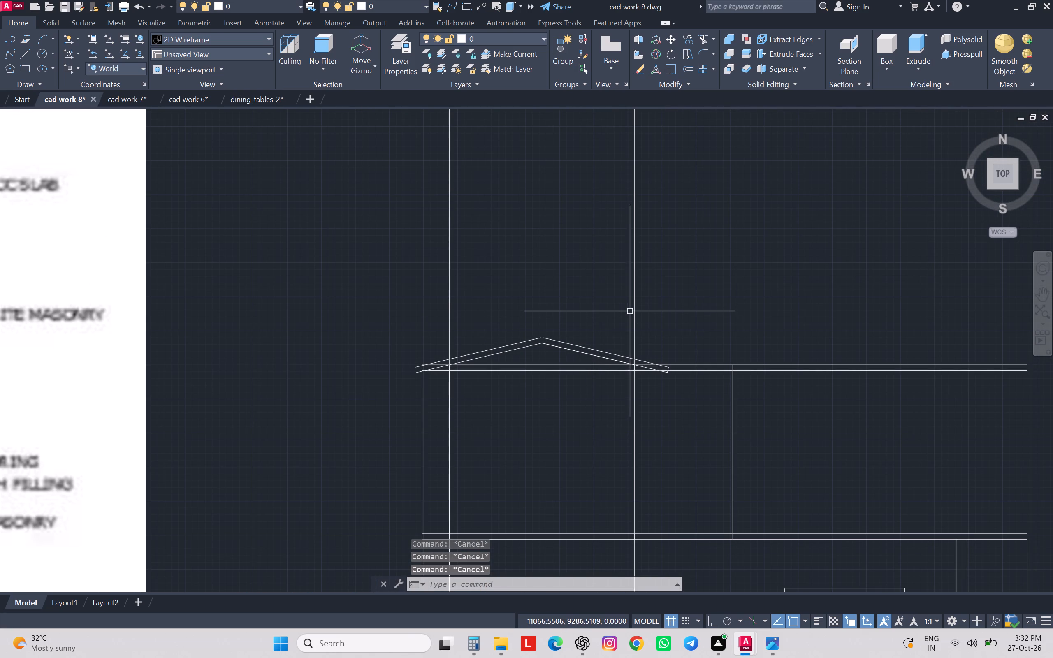
left_click(573, 327)
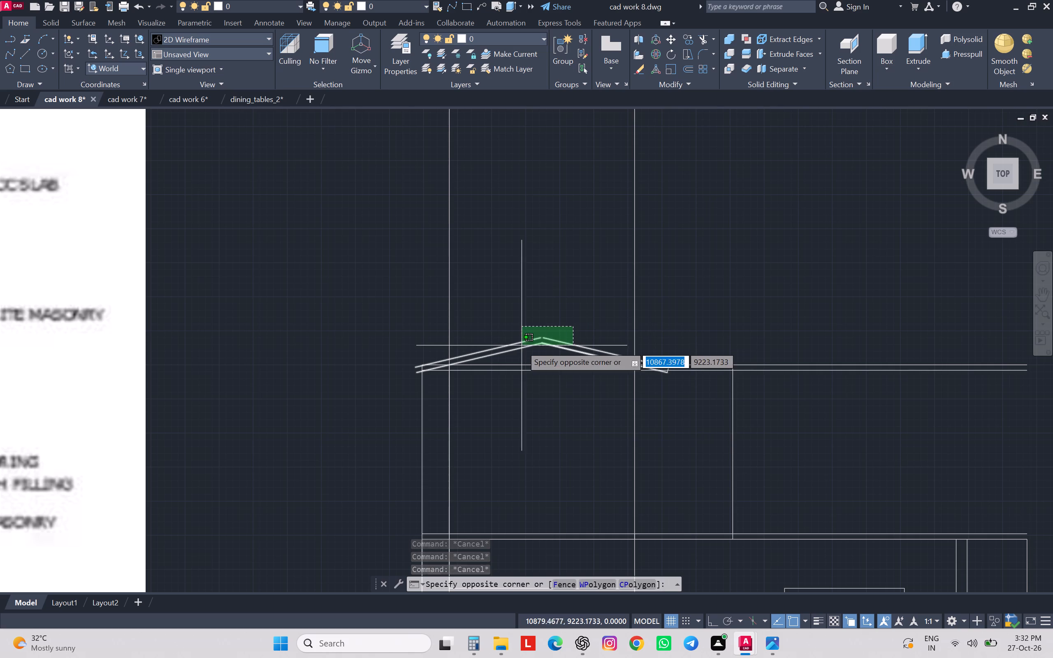
left_click(515, 345)
key("Delete")
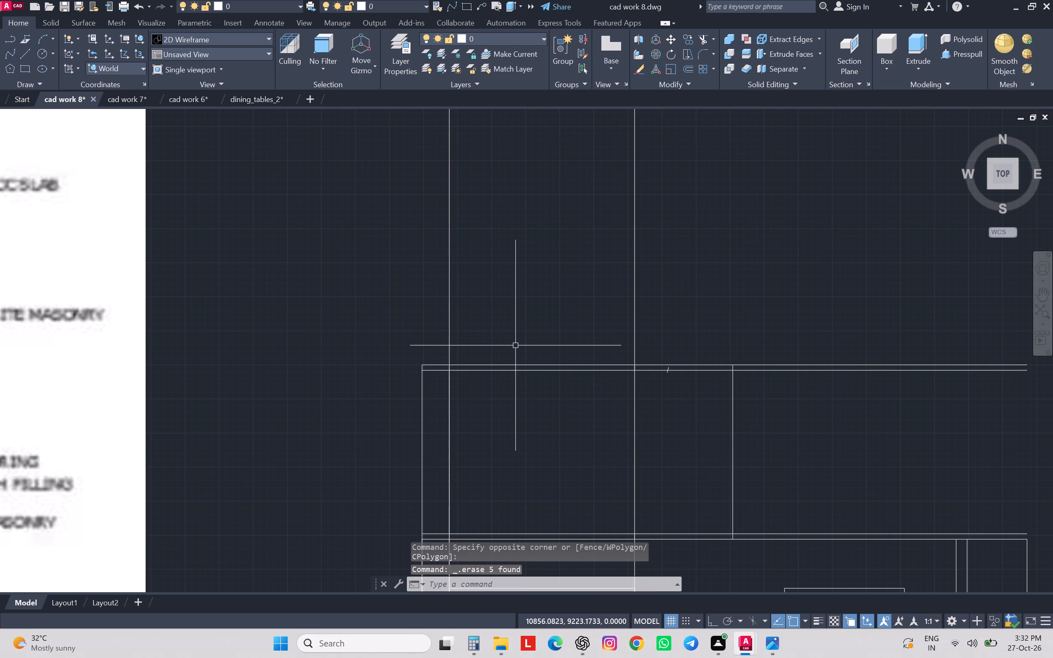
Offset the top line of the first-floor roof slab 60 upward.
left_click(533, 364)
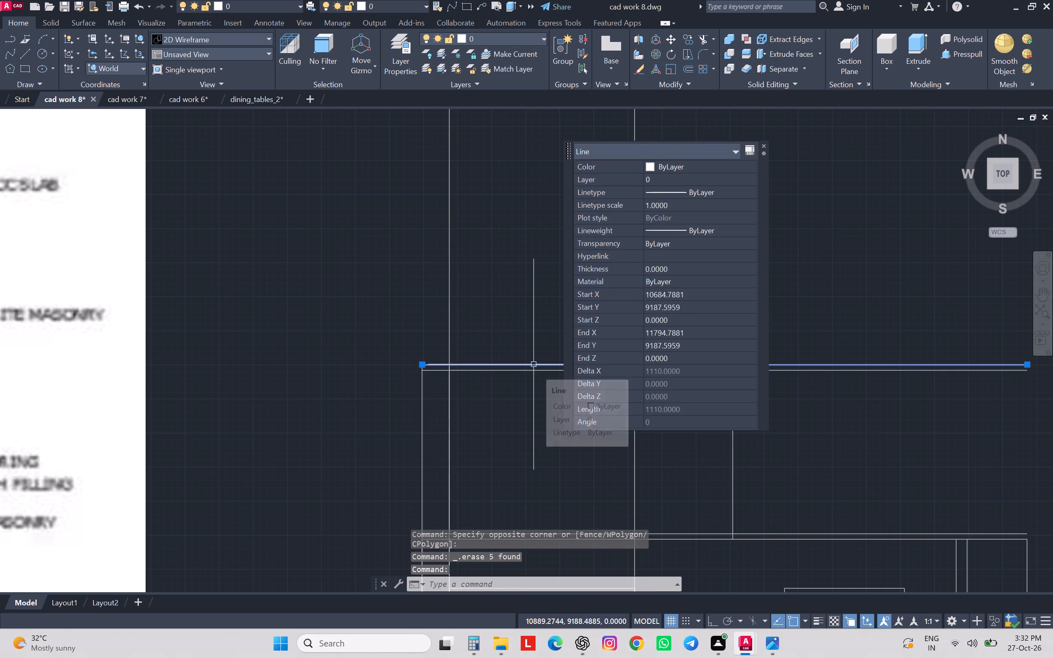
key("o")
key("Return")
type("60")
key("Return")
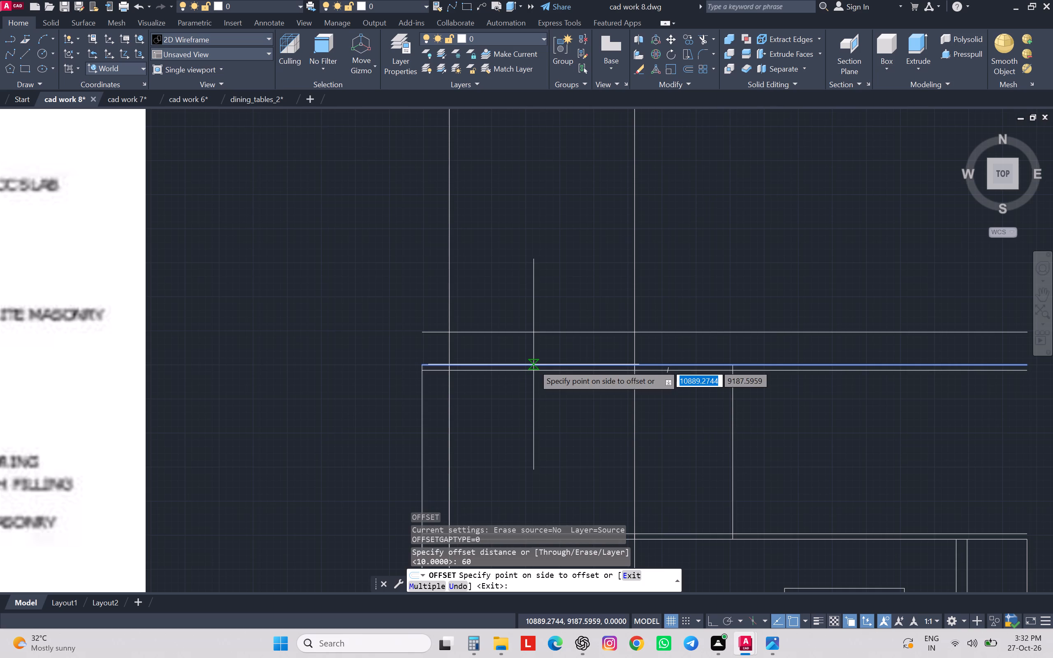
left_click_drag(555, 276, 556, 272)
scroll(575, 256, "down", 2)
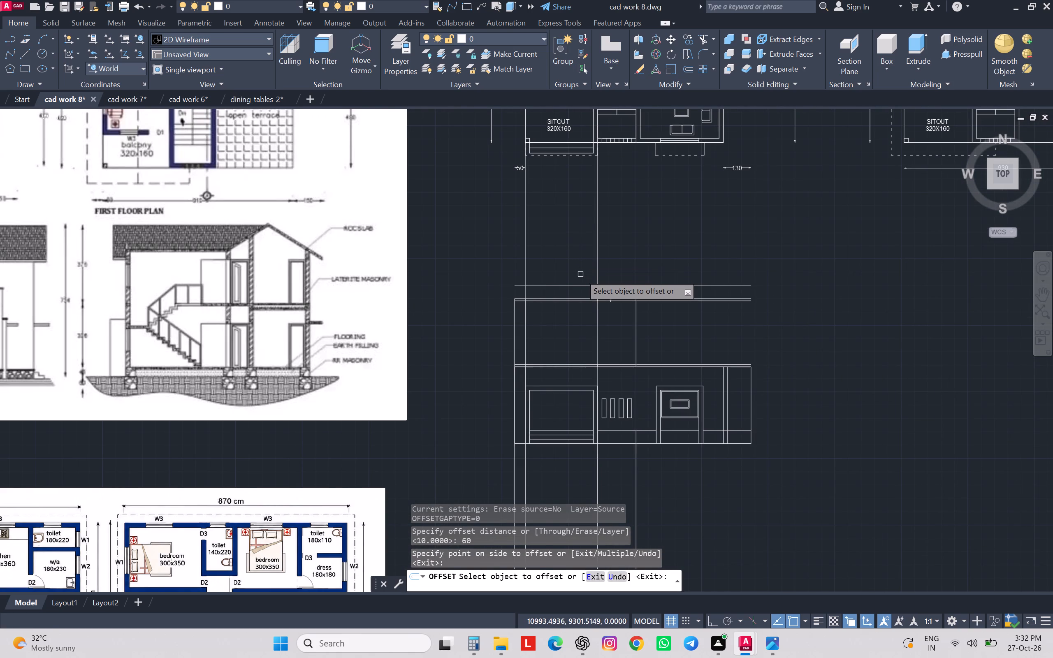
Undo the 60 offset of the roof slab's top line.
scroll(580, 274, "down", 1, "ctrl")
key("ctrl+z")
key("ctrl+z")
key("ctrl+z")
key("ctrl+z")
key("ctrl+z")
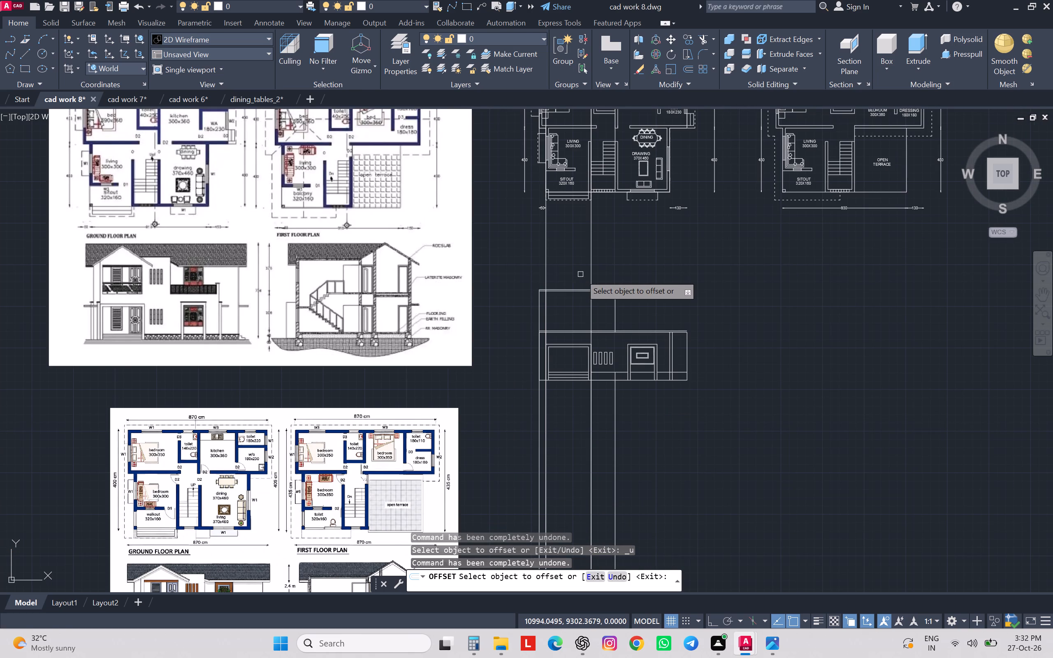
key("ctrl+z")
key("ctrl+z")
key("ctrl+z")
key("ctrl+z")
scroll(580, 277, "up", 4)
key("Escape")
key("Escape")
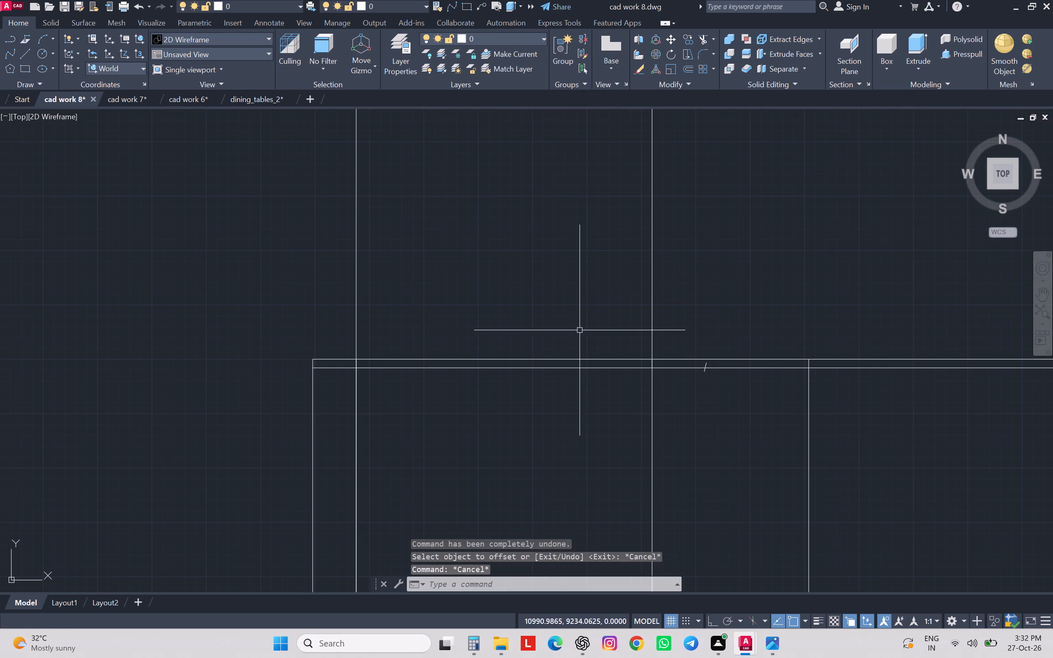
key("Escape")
Offset the top line of the first-floor roof slab 90 upward to set the gable's peak height.
left_click(582, 360)
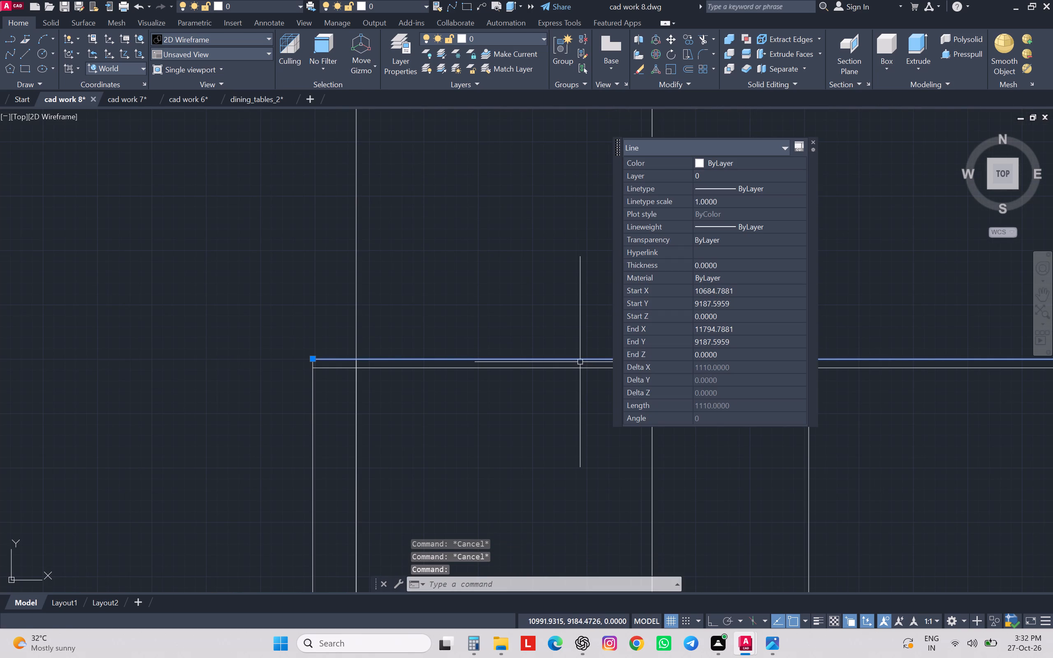
key("o")
key("Return")
type("90")
key("Return")
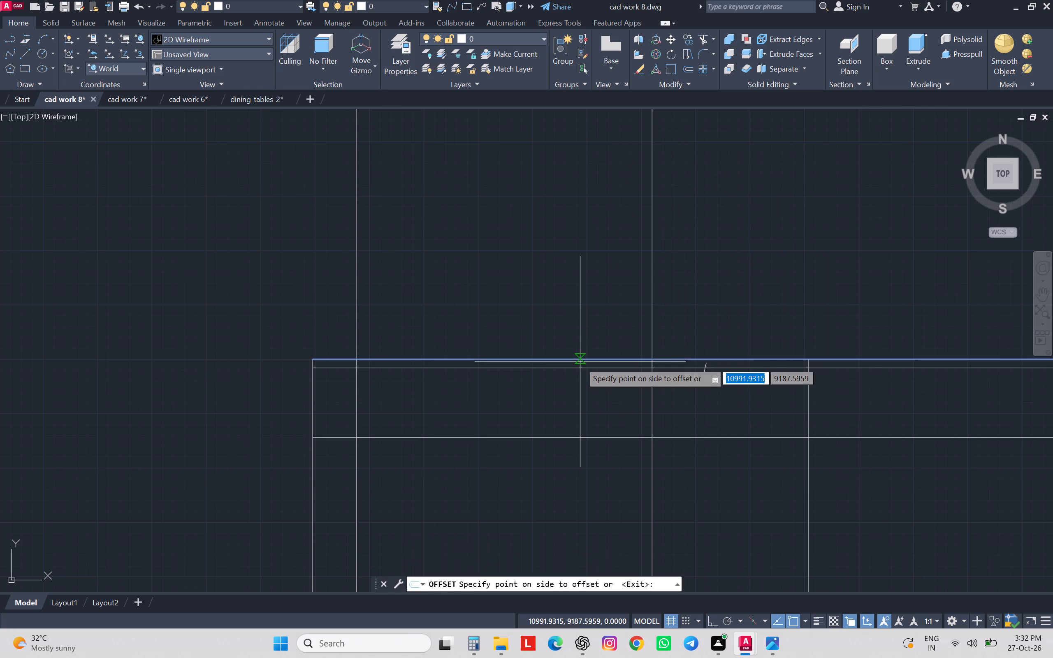
left_click(560, 224)
key("Escape")
key("Escape")
key("Escape")
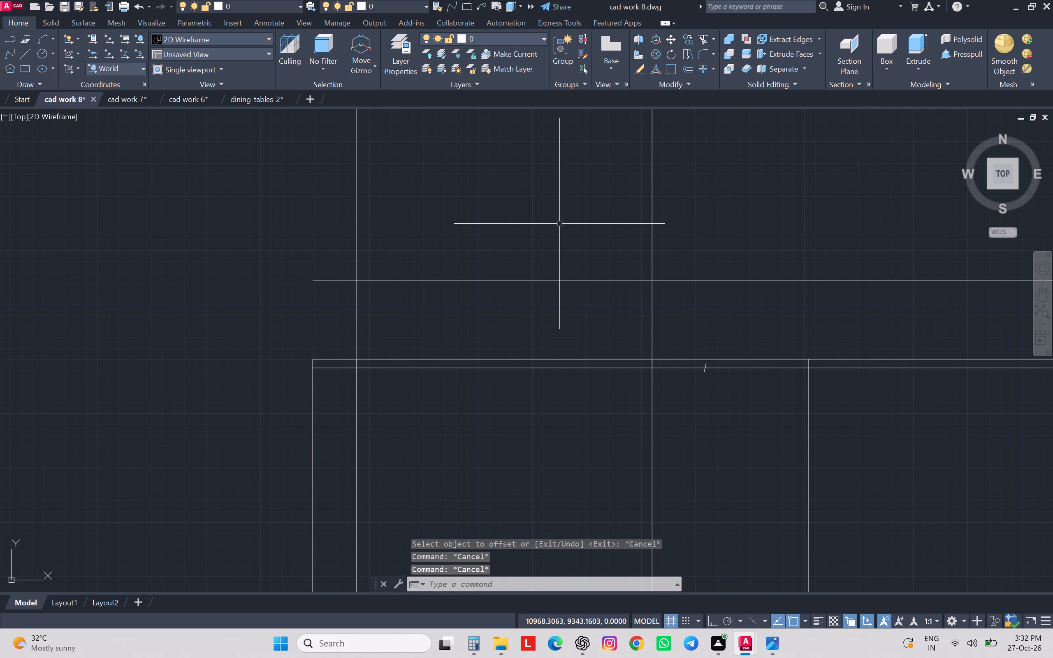
key("Escape")
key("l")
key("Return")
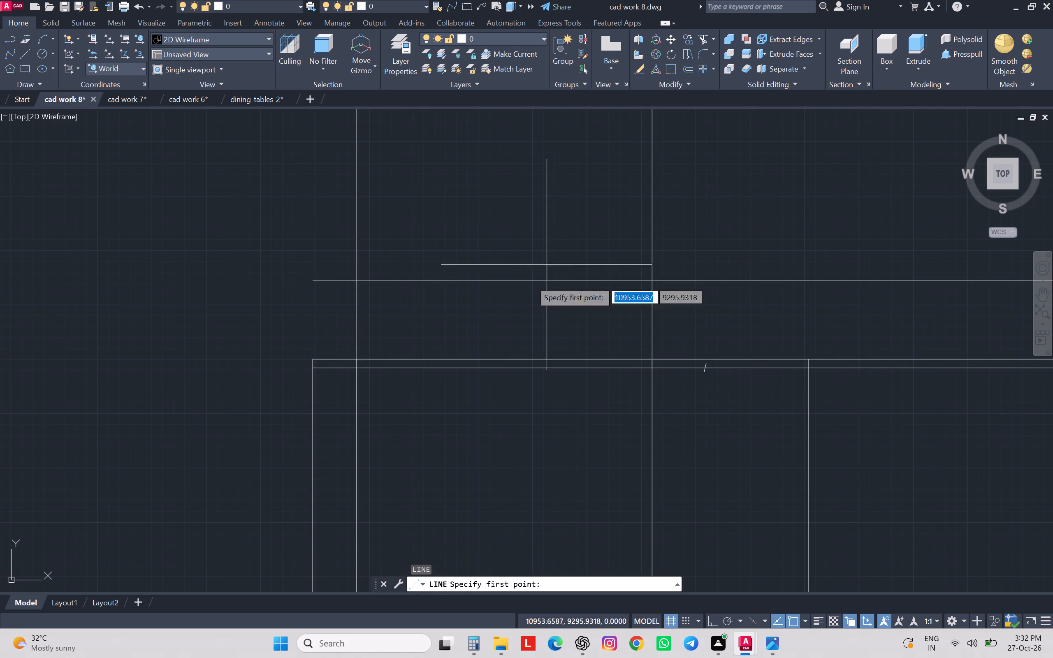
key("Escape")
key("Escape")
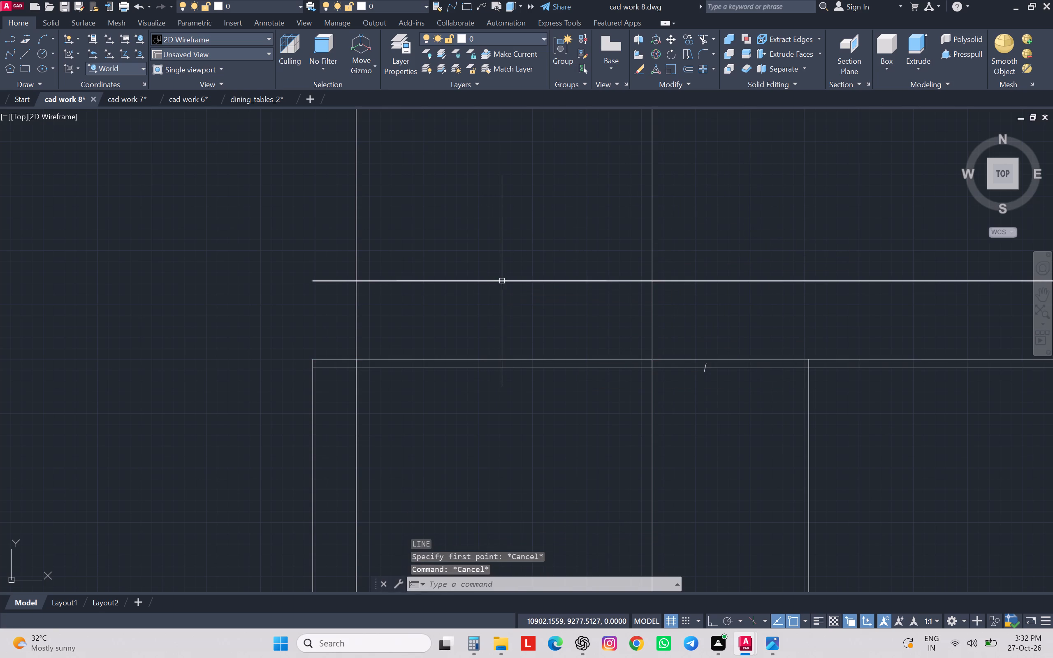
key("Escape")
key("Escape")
Trim the peak-height line and the two vertical projection lines to each other so they form square corners above the gable bay.
type("tr")
key("space")
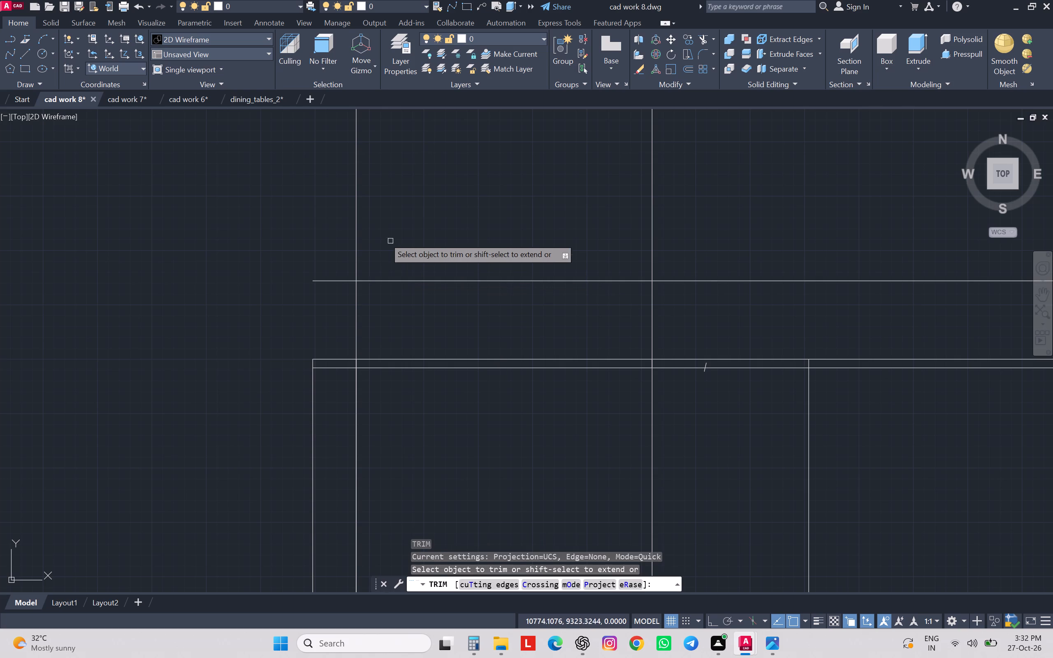
left_click(378, 234)
left_click(313, 304)
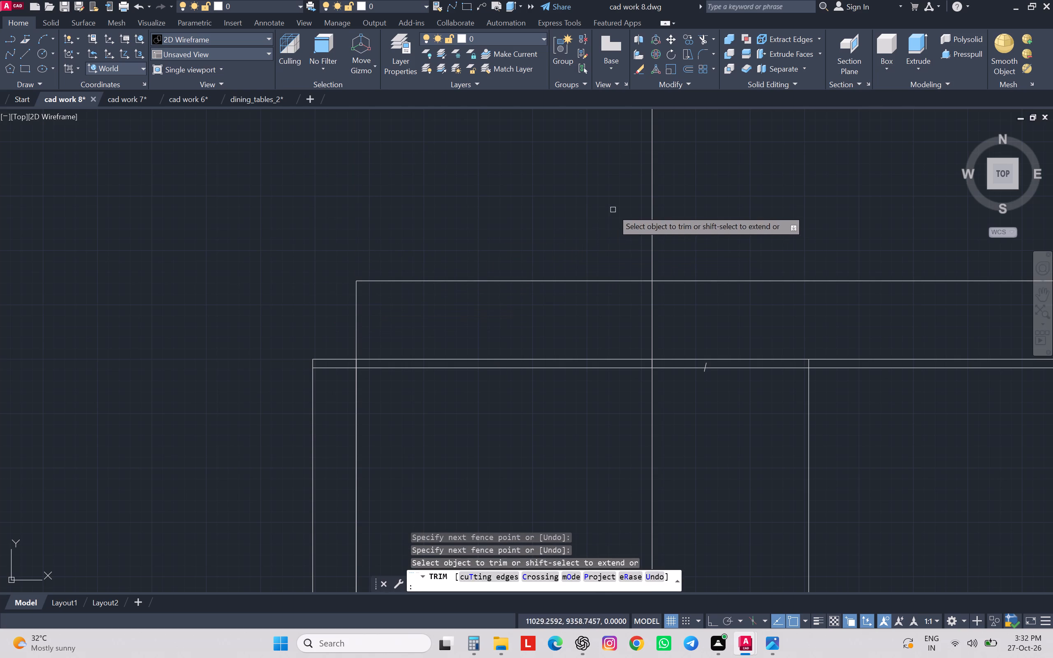
left_click(629, 202)
left_click(709, 312)
key("Escape")
key("Escape")
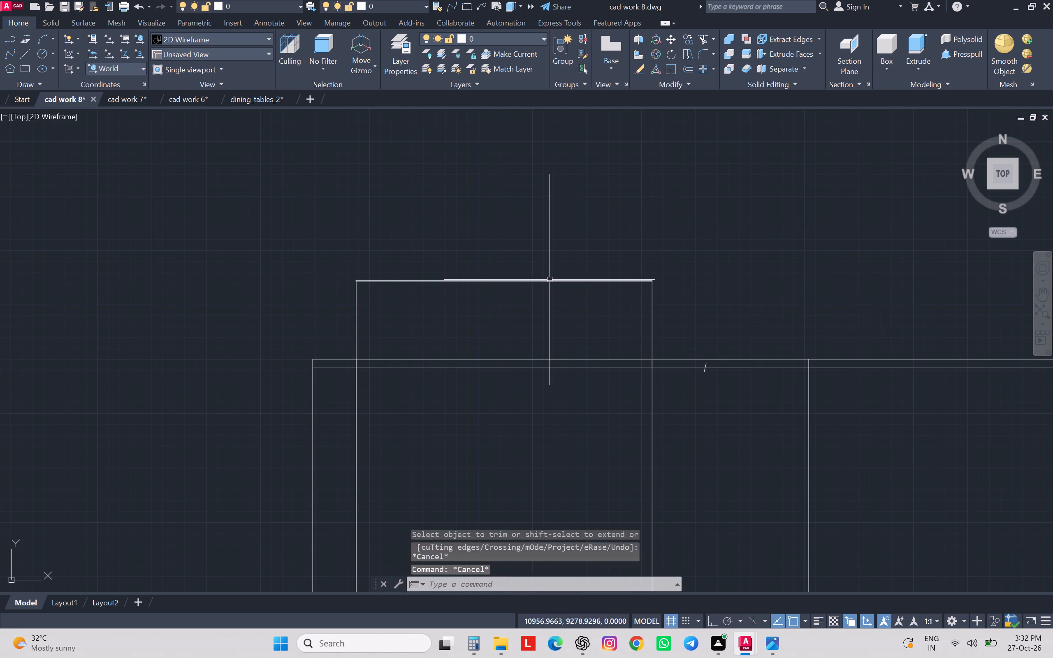
key("Escape")
key("Escape")
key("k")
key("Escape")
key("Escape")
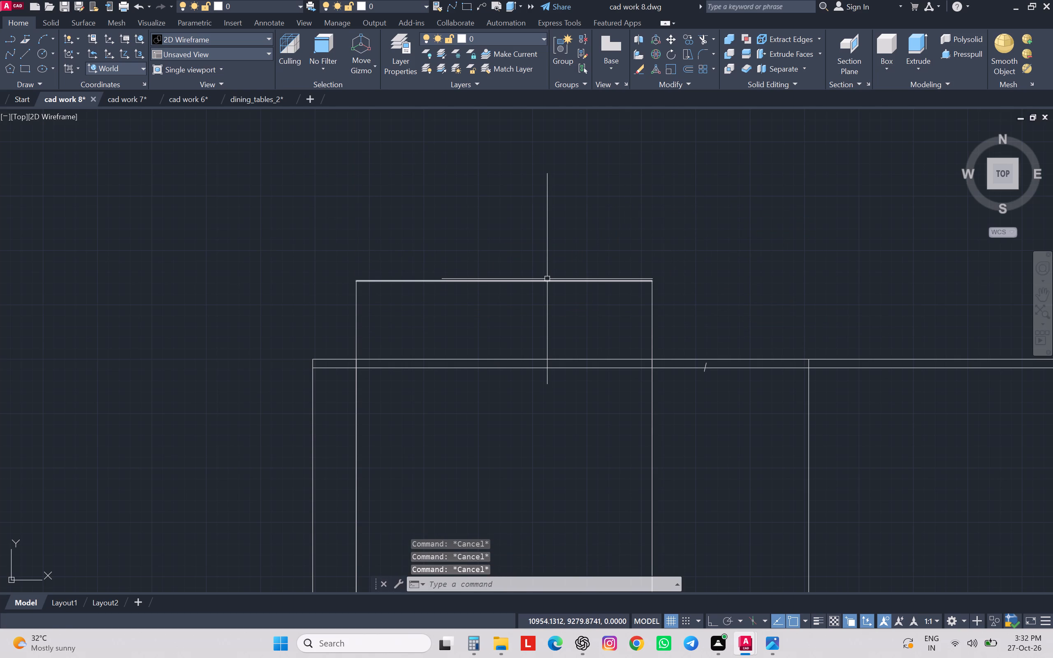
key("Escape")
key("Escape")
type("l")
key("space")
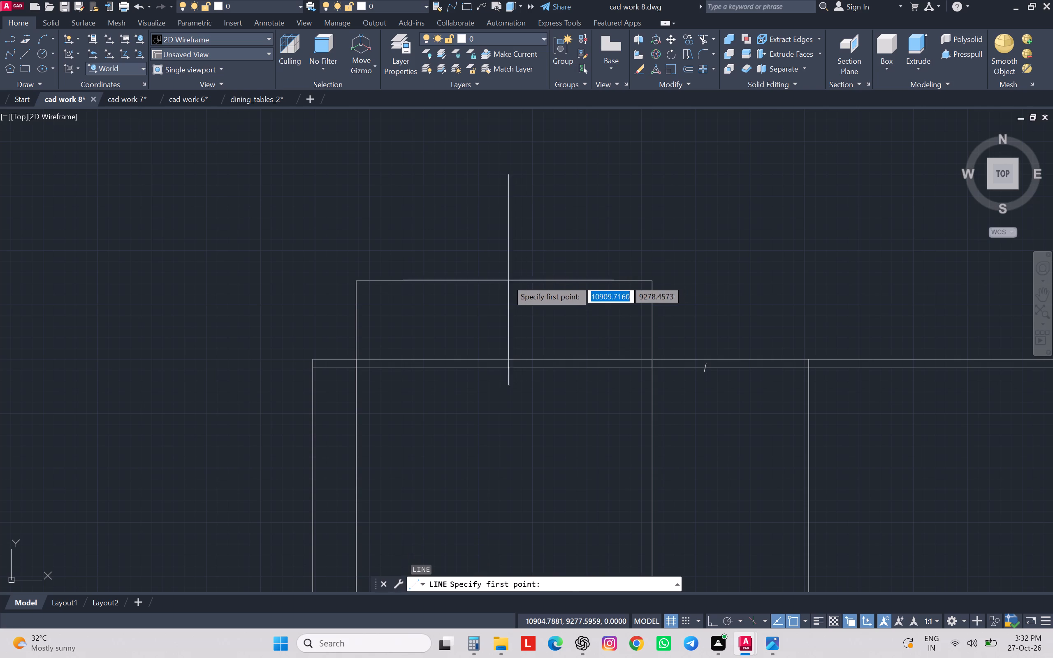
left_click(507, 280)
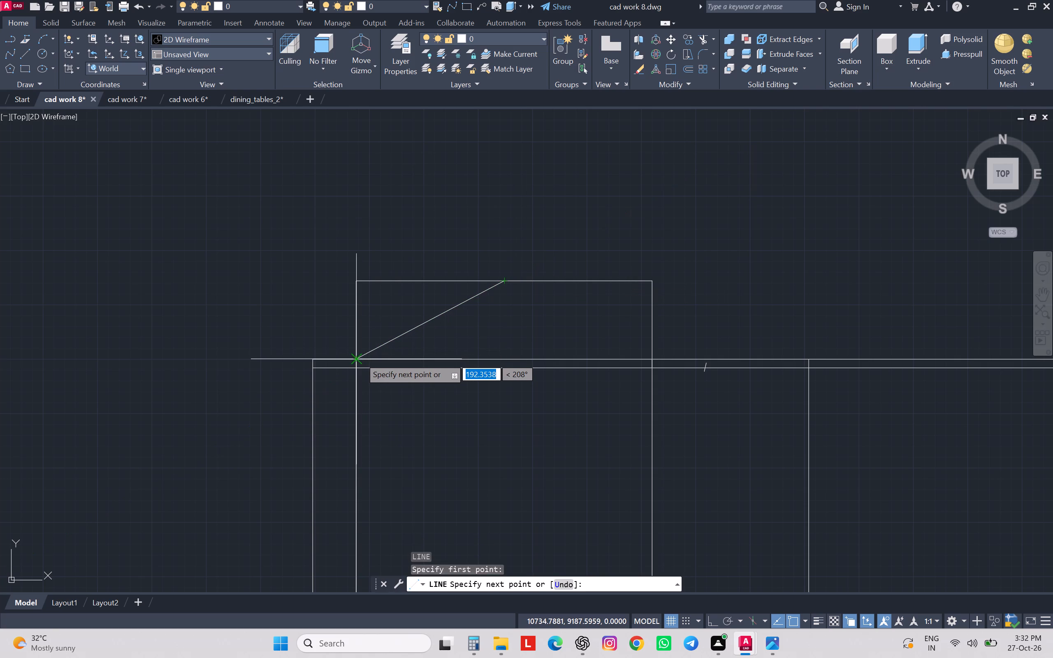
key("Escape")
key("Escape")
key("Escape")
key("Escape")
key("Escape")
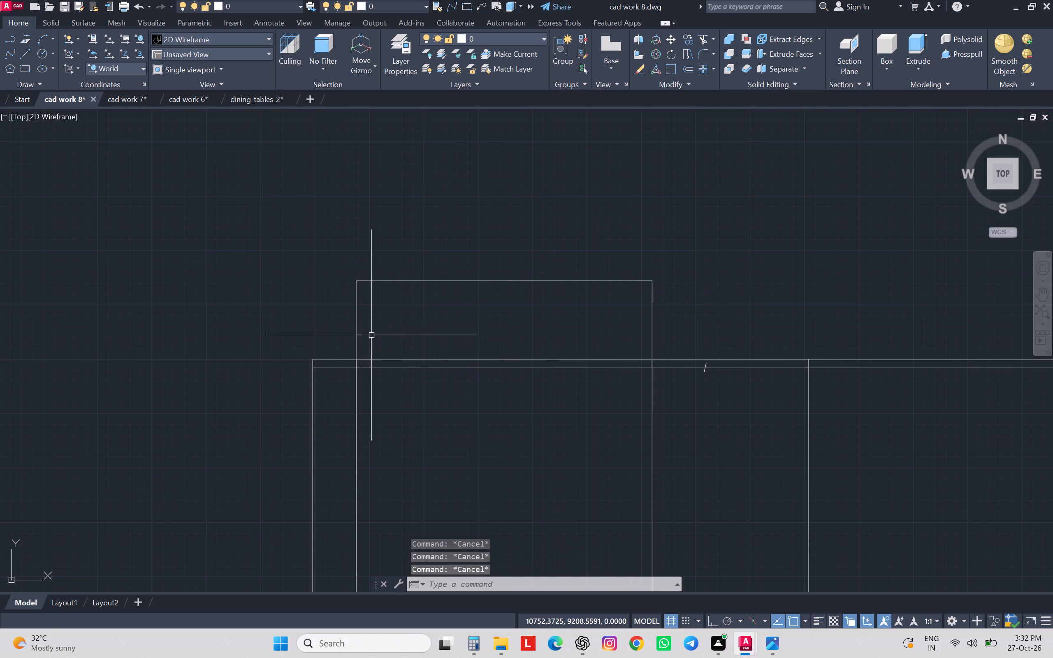
Offset the gable bay's left and right vertical lines 60 outward to mark the roof overhangs.
key("o")
key("Return")
type("60")
key("Return")
left_click(358, 323)
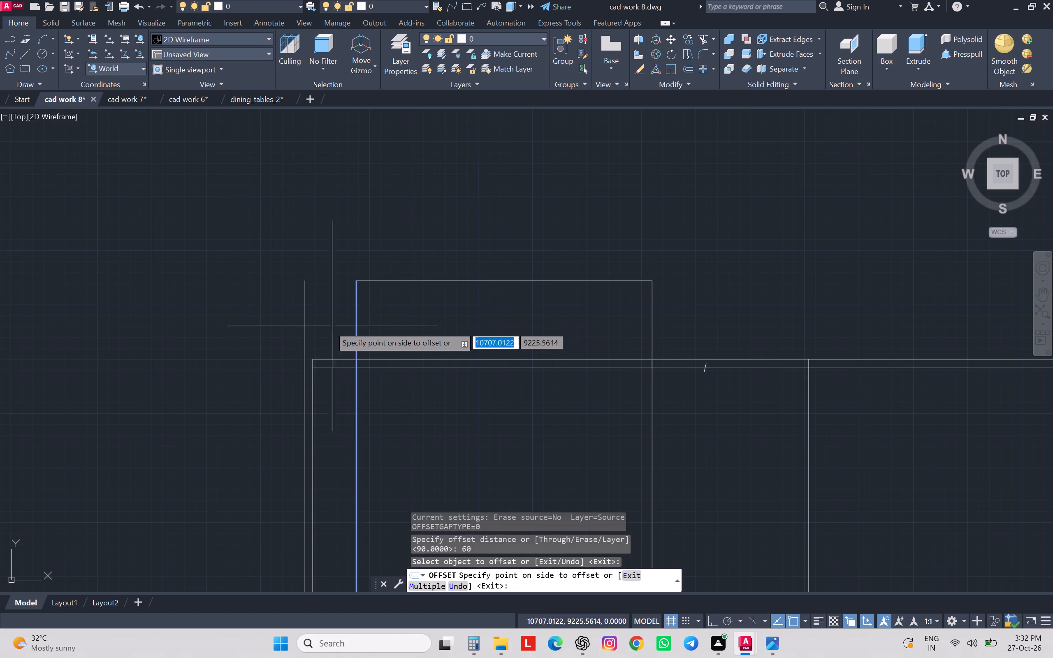
left_click(265, 326)
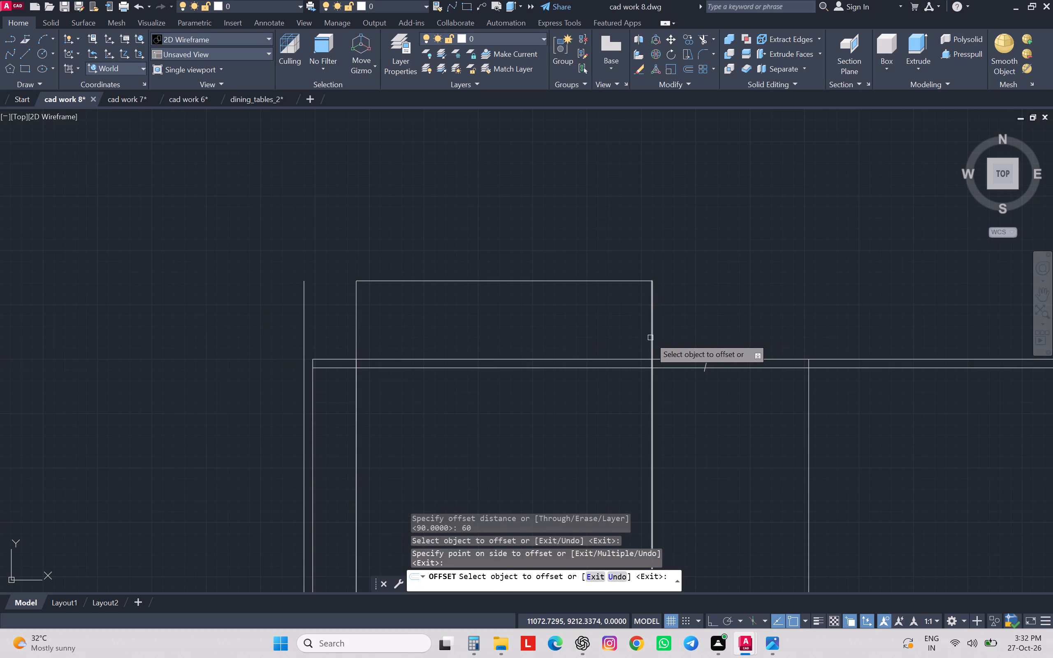
left_click(650, 338)
left_click(742, 329)
key("Escape")
key("Escape")
key("Escape")
key("Escape")
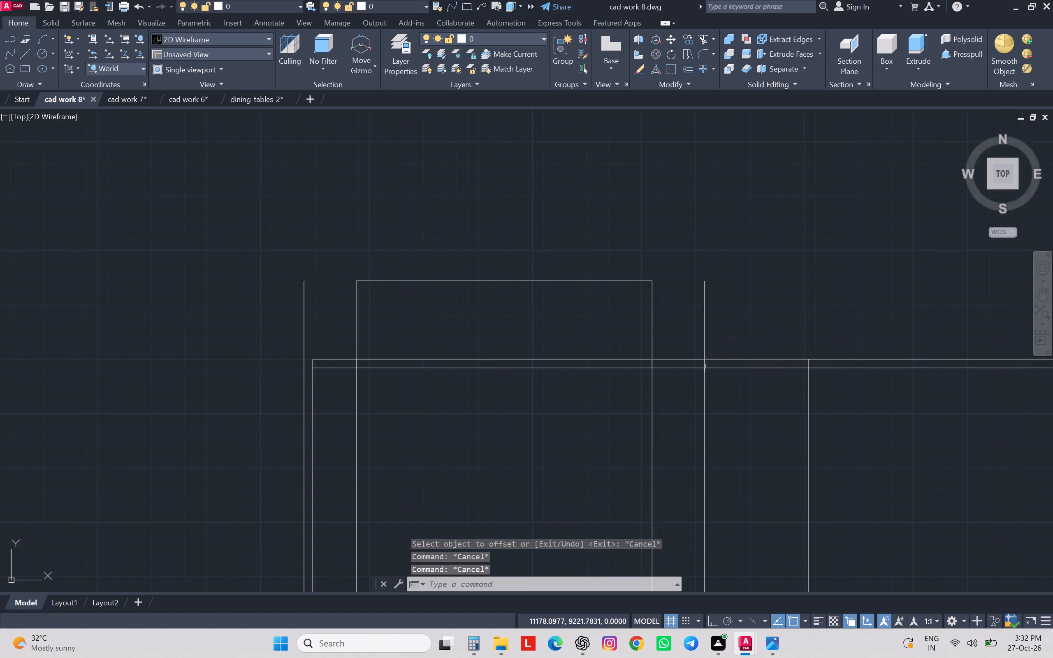
Draw the gable's left slope from the peak-height line's midpoint to where the bay's left vertical meets the roof slab's top line.
key("l")
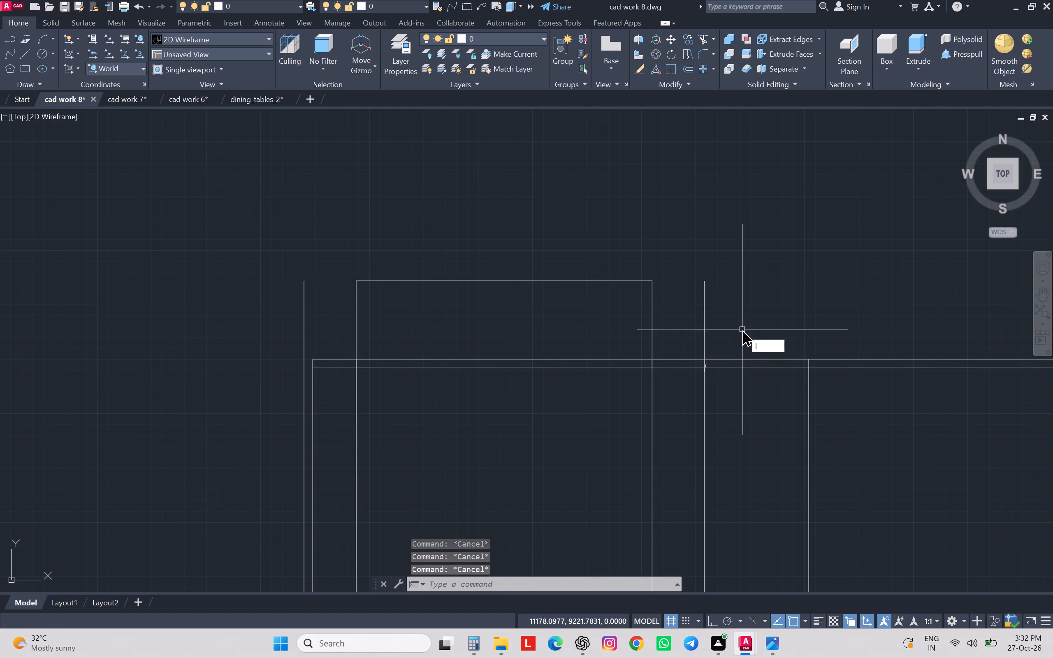
key("Return")
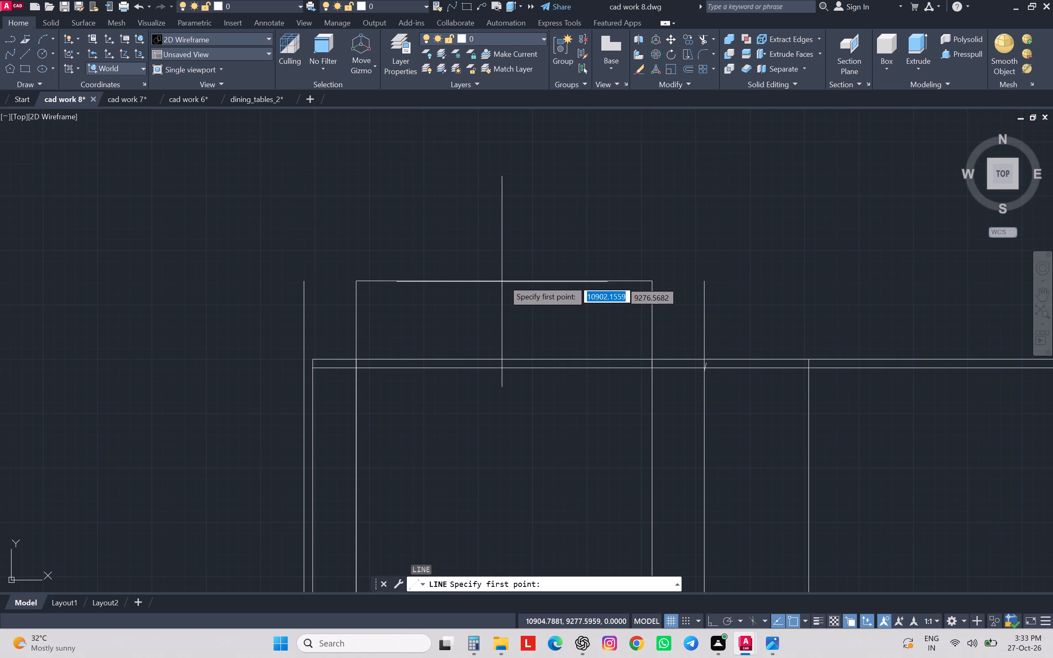
left_click(504, 280)
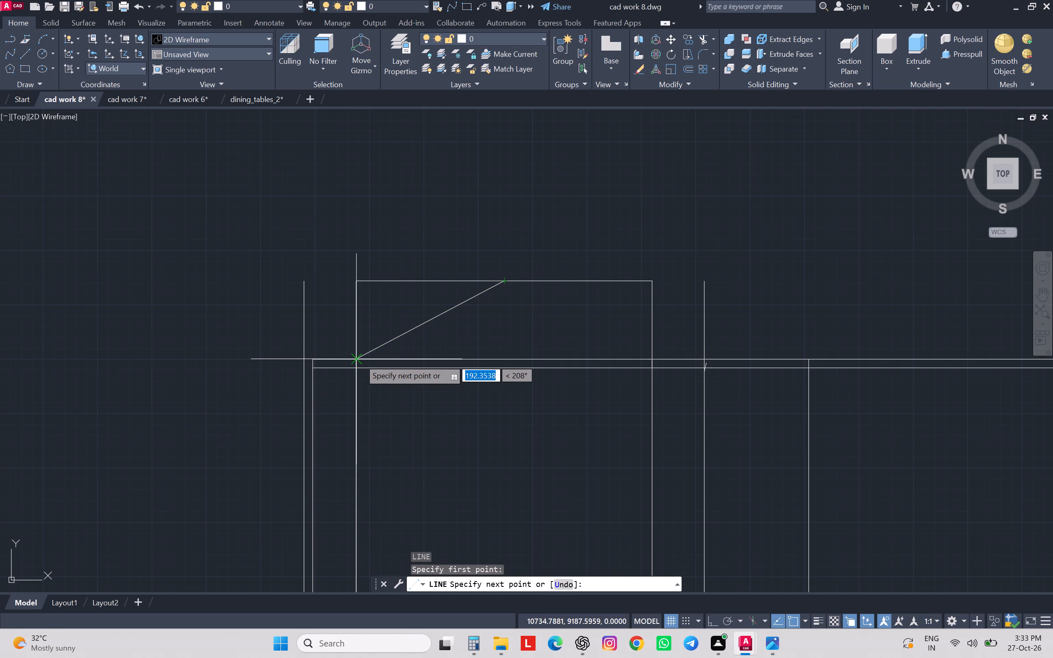
left_click(360, 359)
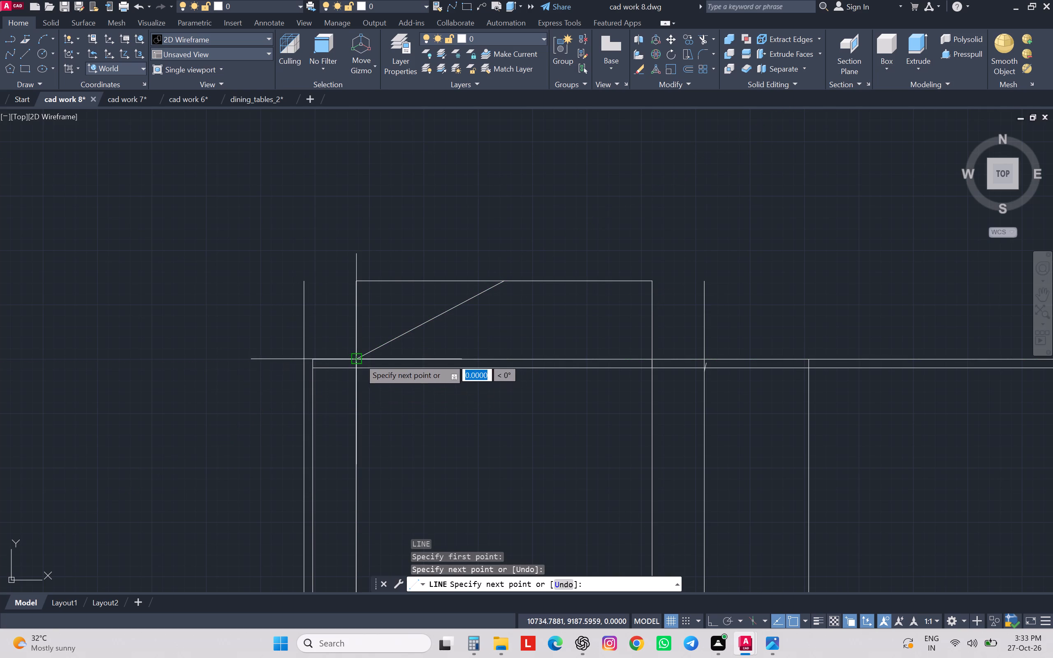
scroll(303, 392, "up", 3)
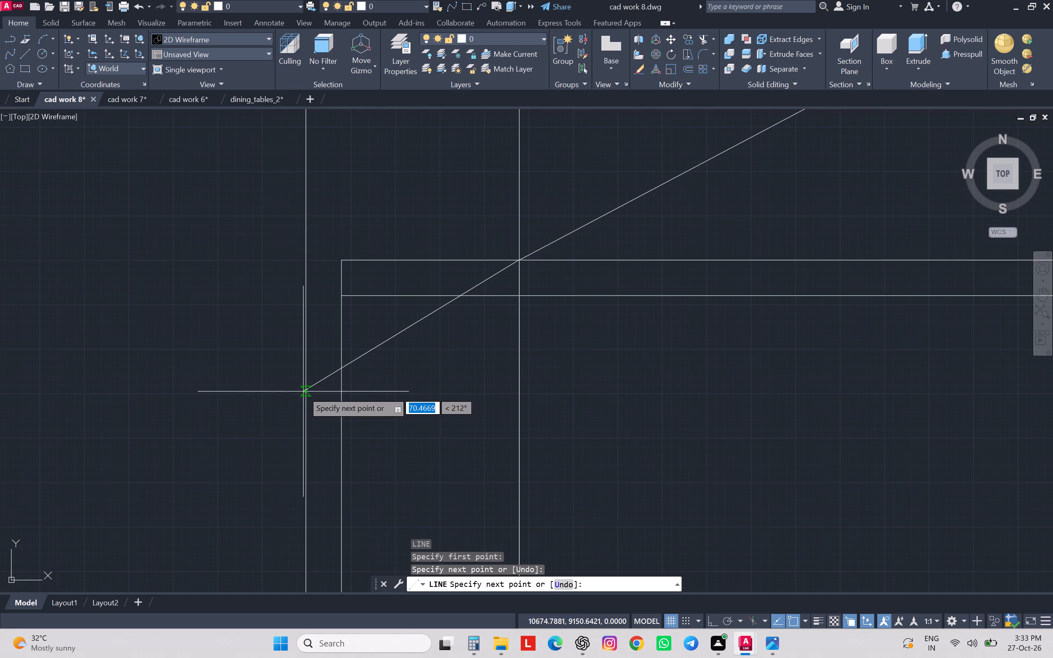
scroll(308, 384, "down", 3)
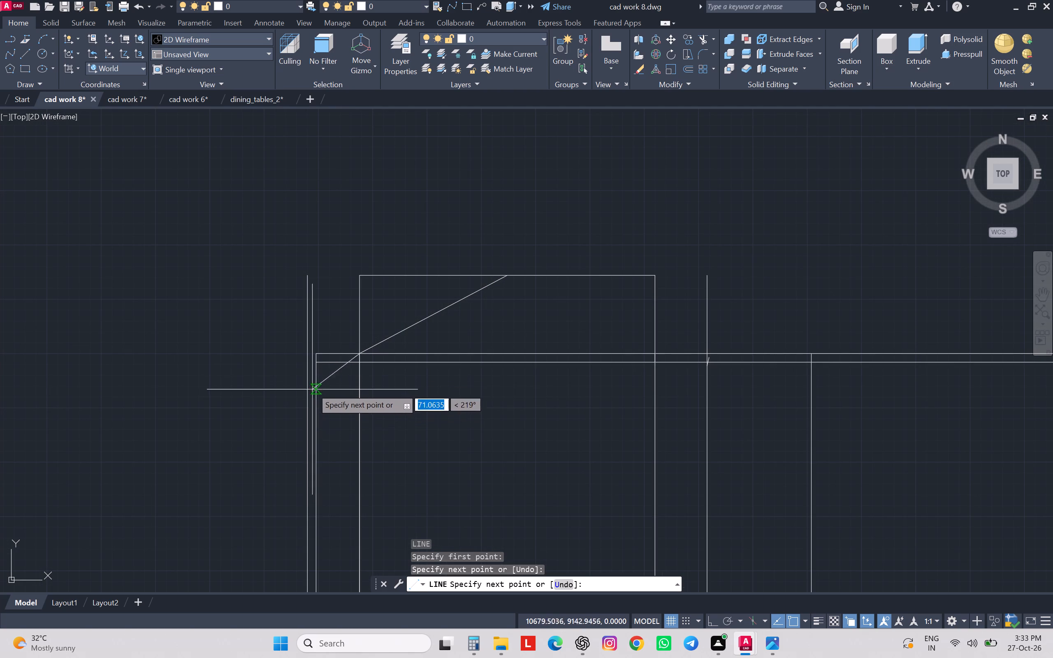
key("Escape")
Draw the gable's right slope from the peak-height line's midpoint to where the bay's right vertical meets the roof slab's top line.
key("space")
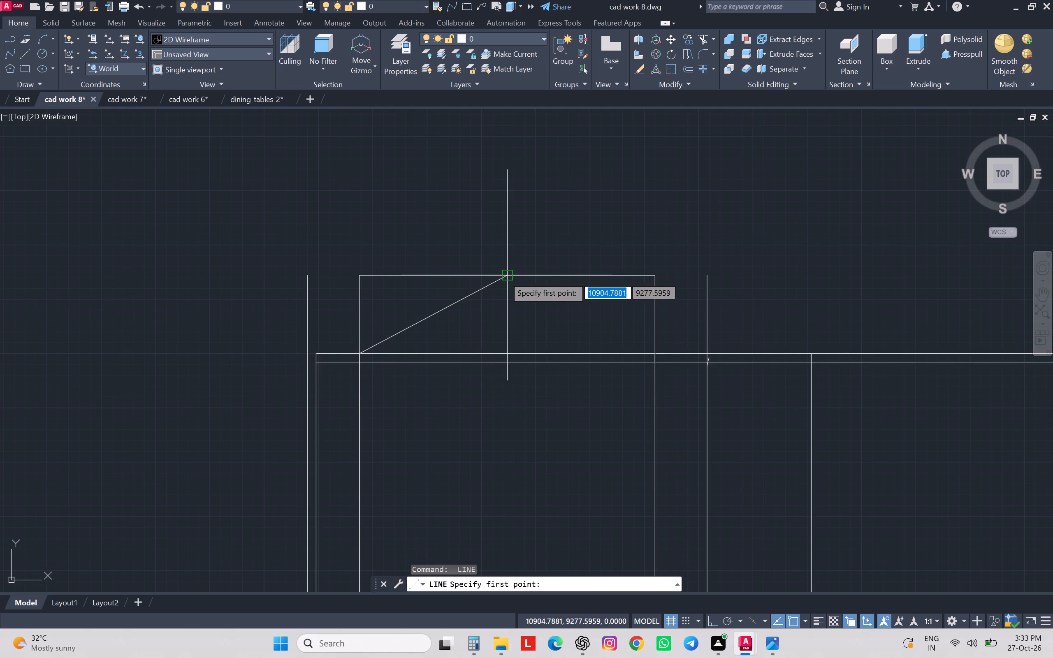
left_click(504, 276)
left_click(655, 354)
key("Escape")
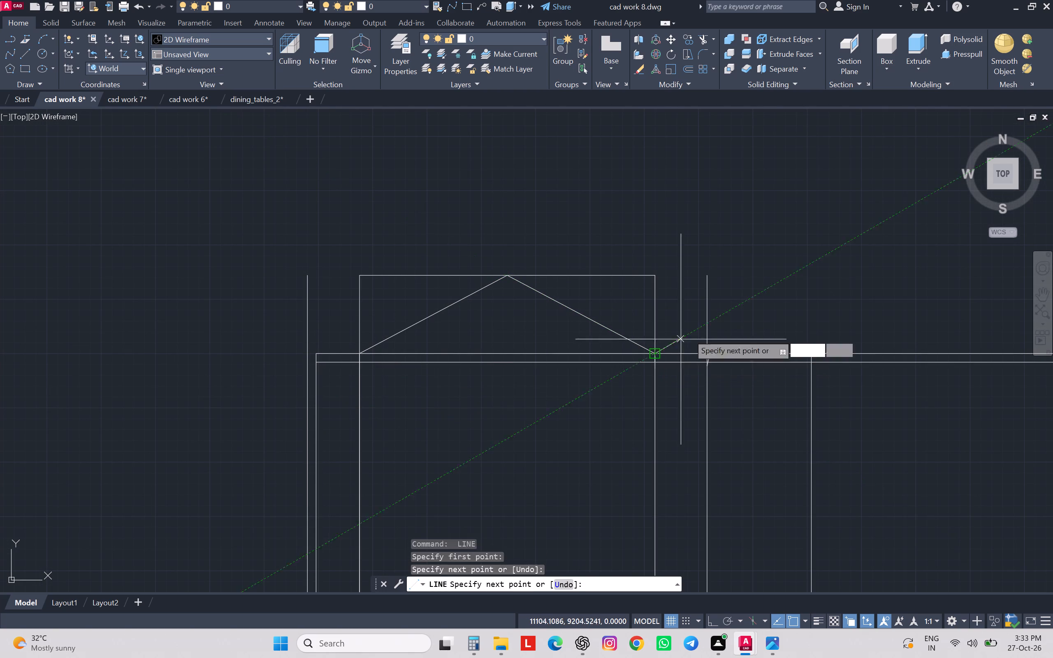
key("Escape")
key("Escape")
key("Escape")
key("Escape")
key("Escape")
key("Escape")
key("Escape")
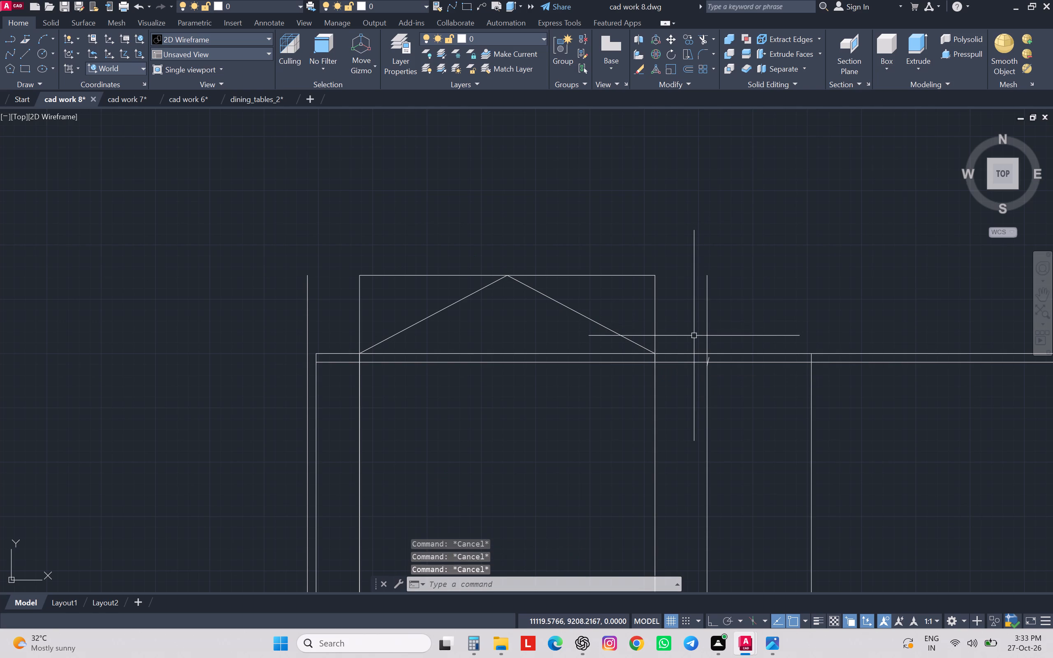
Extend the gable's right and left slope lines down to the outer overhang lines.
type("ex")
key("space")
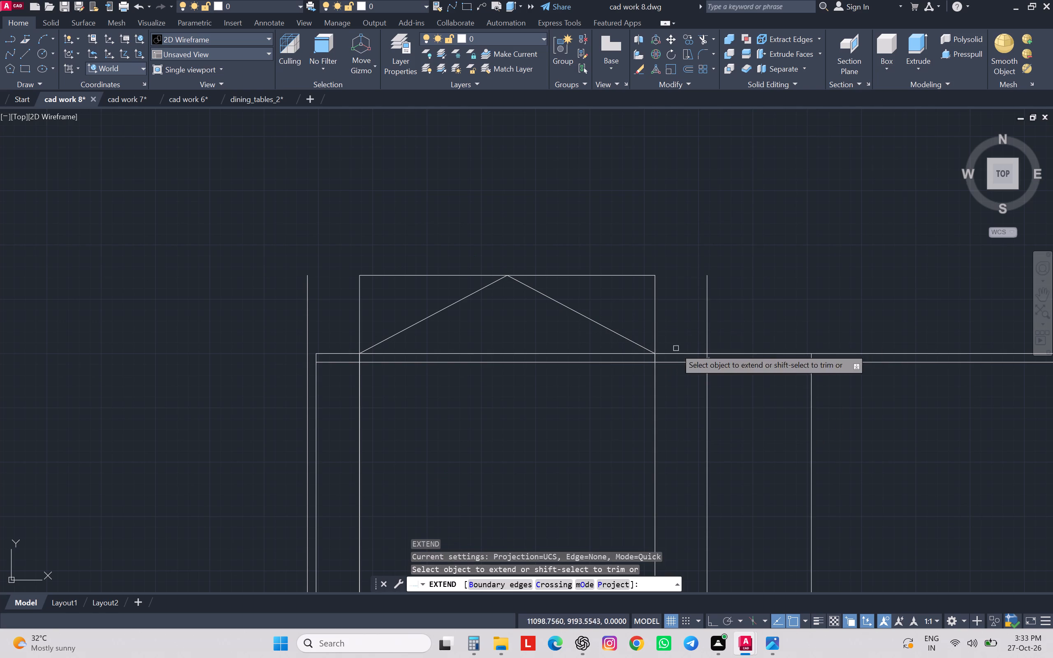
left_click(646, 347)
left_click(654, 350)
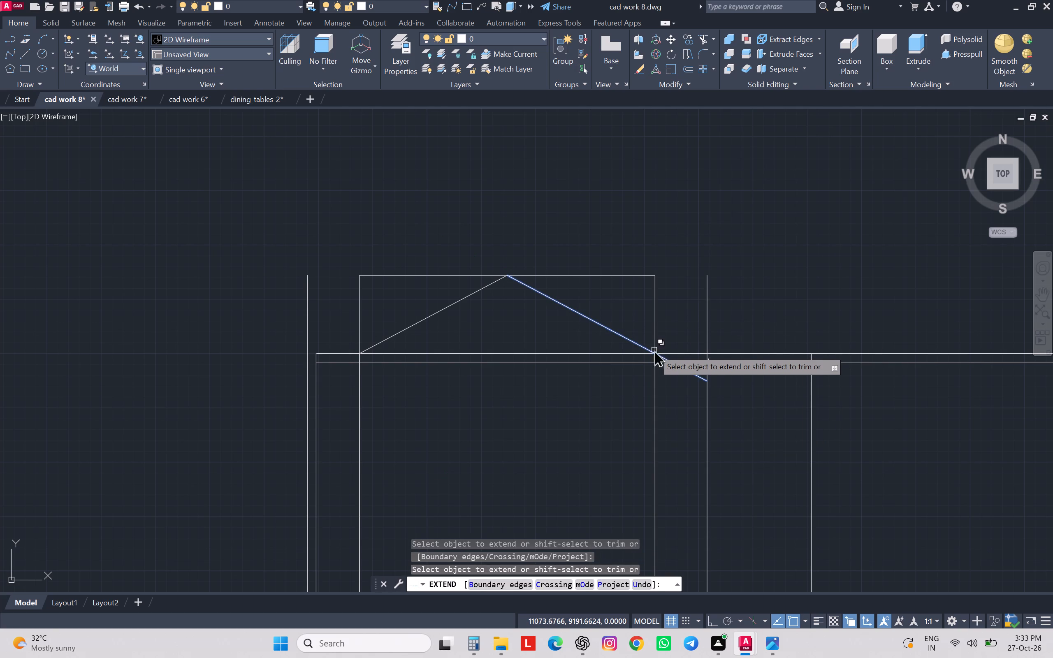
left_click(680, 394)
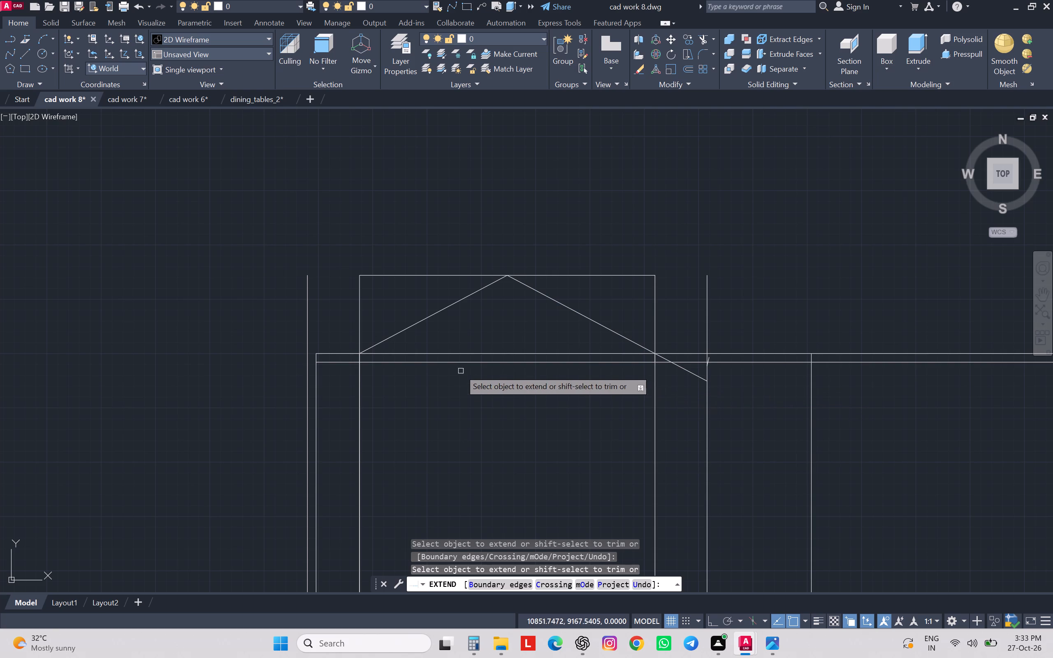
left_click(397, 330)
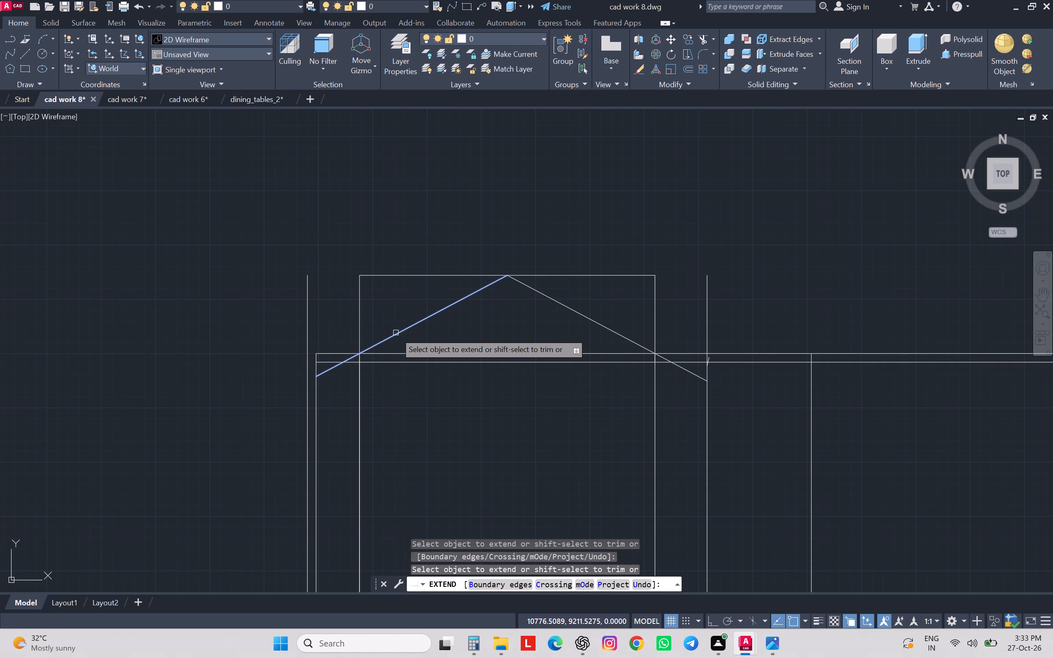
left_click(391, 338)
left_click(391, 338)
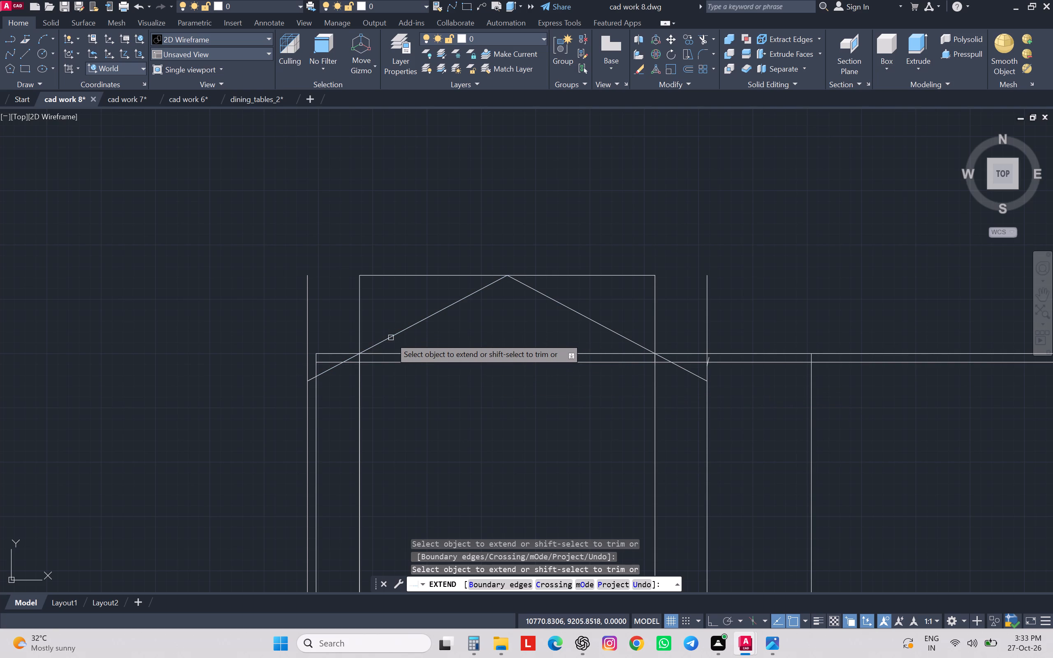
key("Escape")
key("Escape")
key("Escape")
key("Escape")
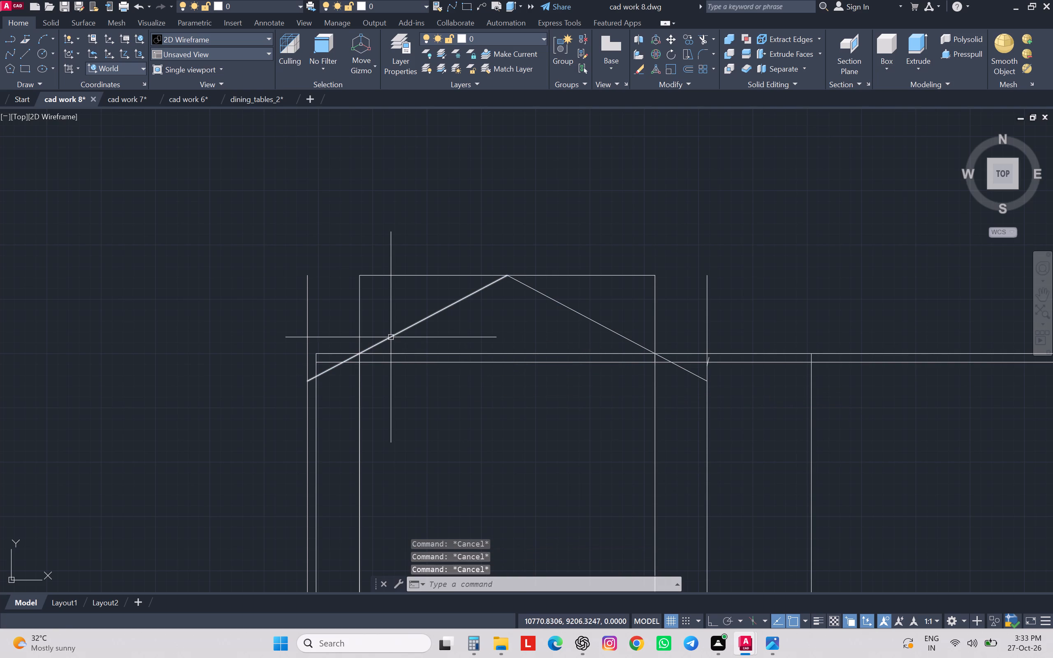
Offset both gable slope lines 12 outward to give the sloping roof its thickness.
left_click(391, 337)
key("o")
key("Return")
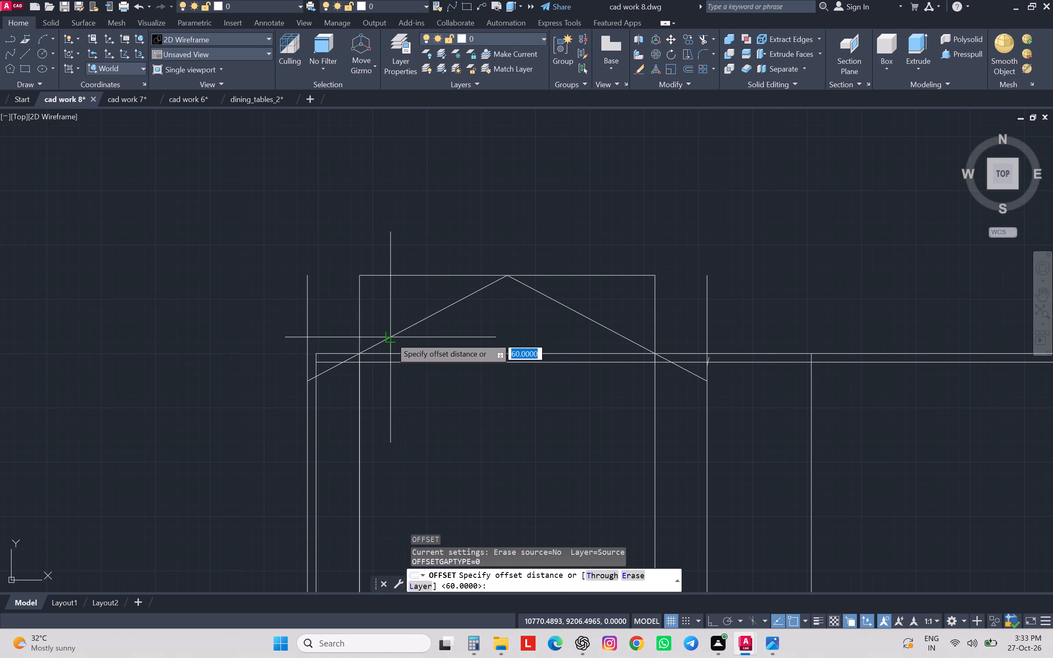
type("12")
key("Return")
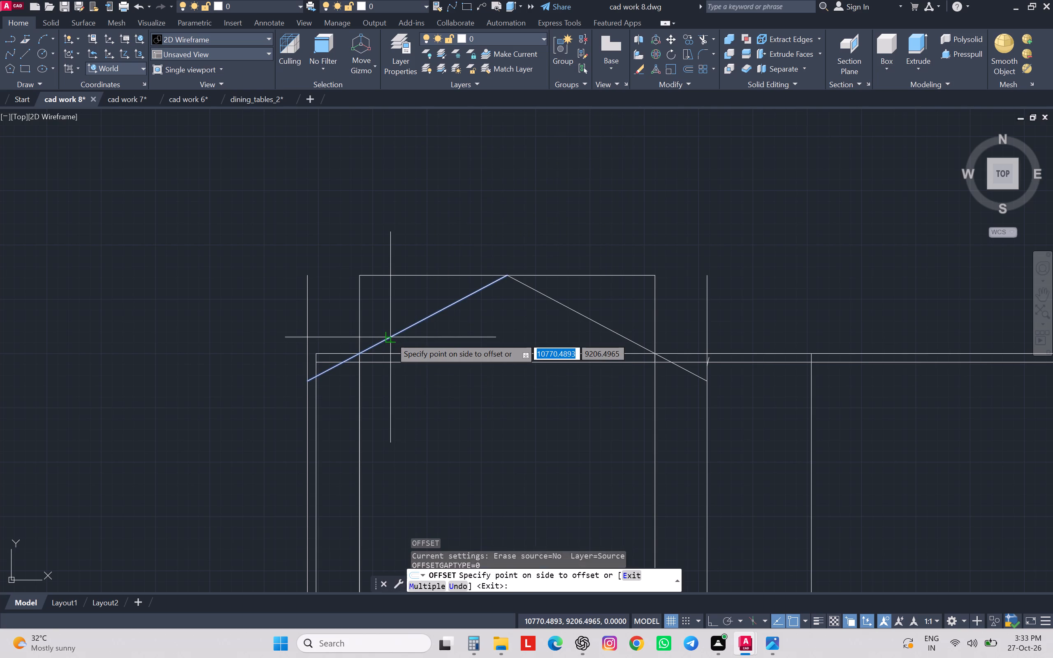
left_click(391, 337)
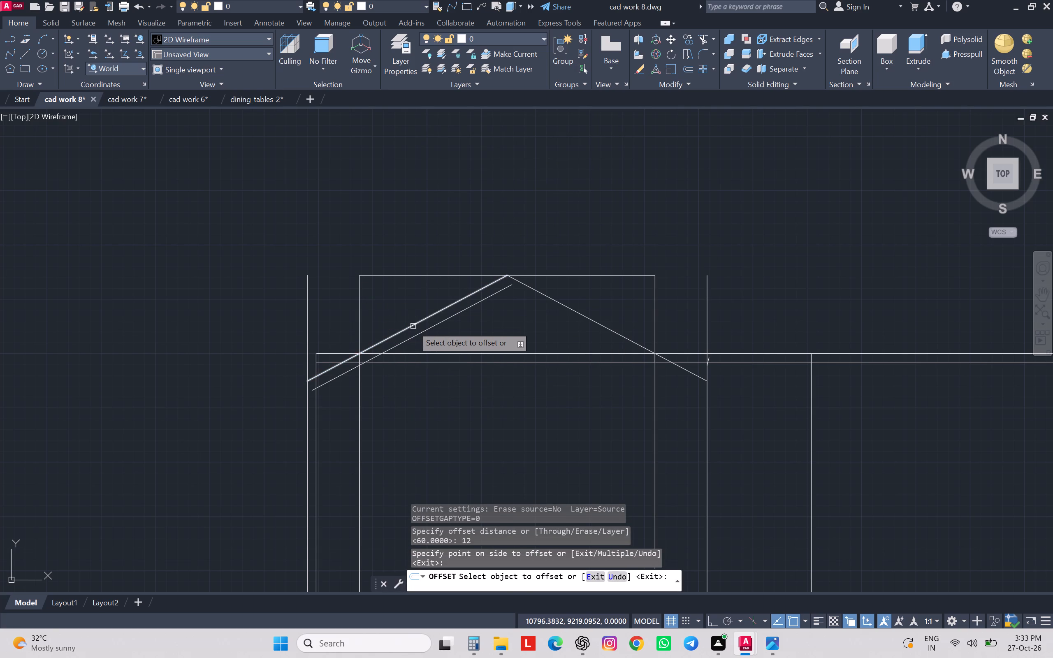
key("ctrl+z")
left_click(413, 325)
left_click(370, 232)
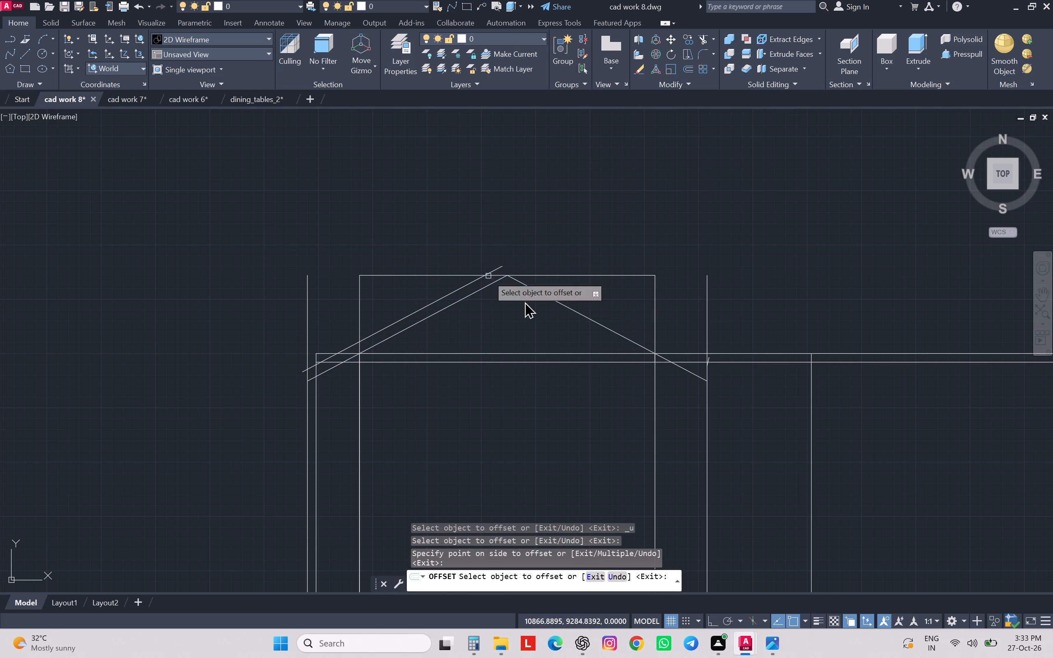
left_click(558, 305)
left_click(596, 264)
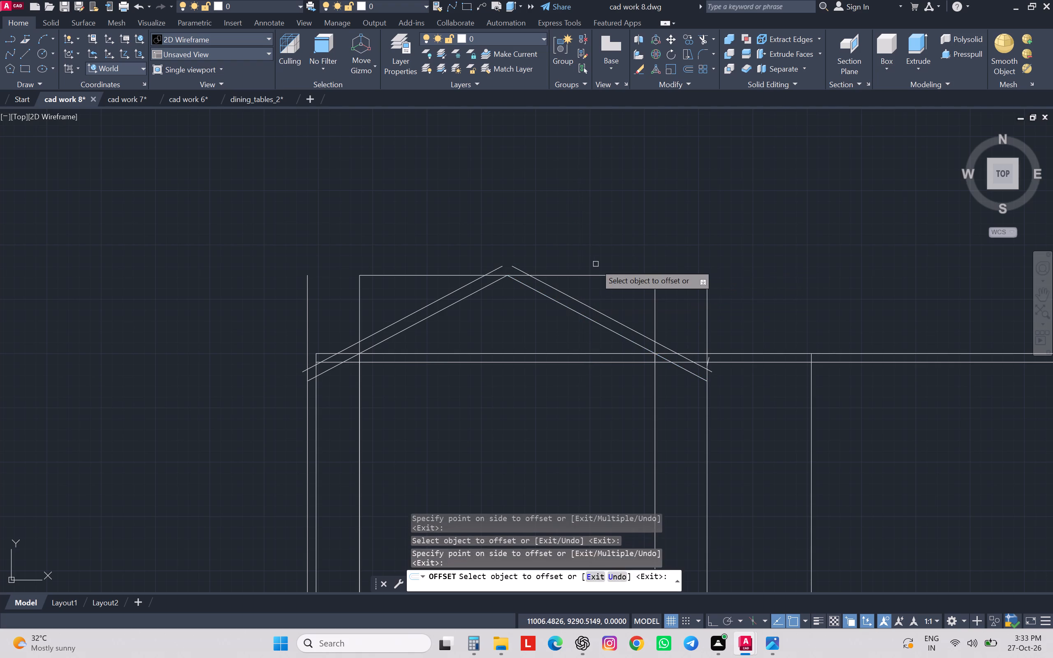
key("Escape")
key("Escape")
key("Escape")
key("Escape")
key("Escape")
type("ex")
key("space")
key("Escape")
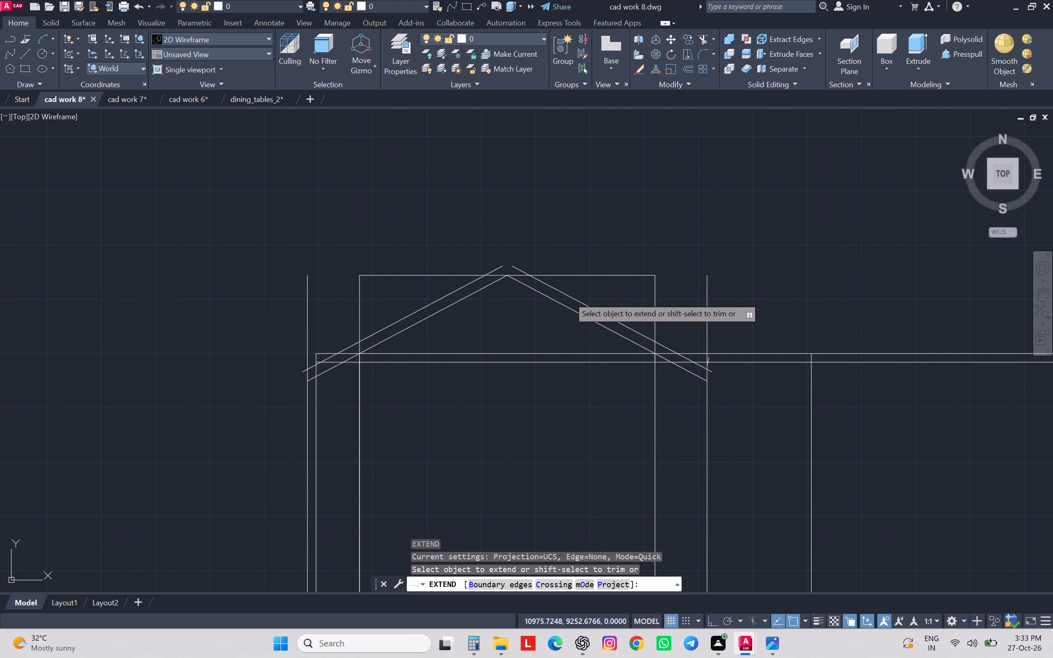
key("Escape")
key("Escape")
Fillet the two outer slope lines with radius 0 so they meet in a sharp point at the ridge.
key("f")
key("Return")
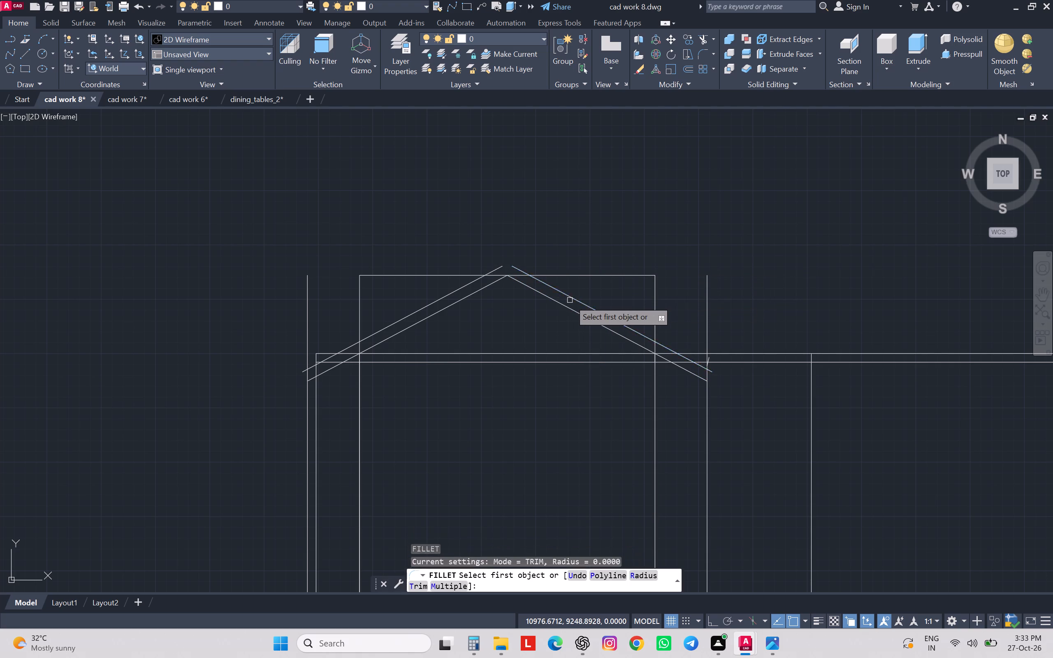
left_click(570, 300)
left_click(453, 295)
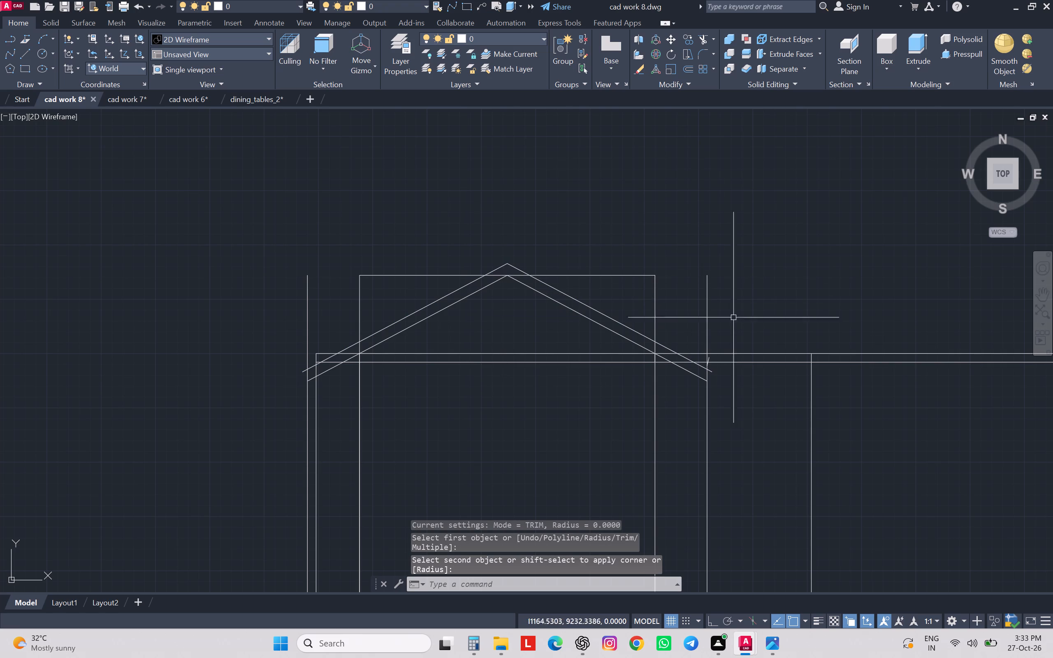
key("Escape")
key("Escape")
key("Escape")
key("Escape")
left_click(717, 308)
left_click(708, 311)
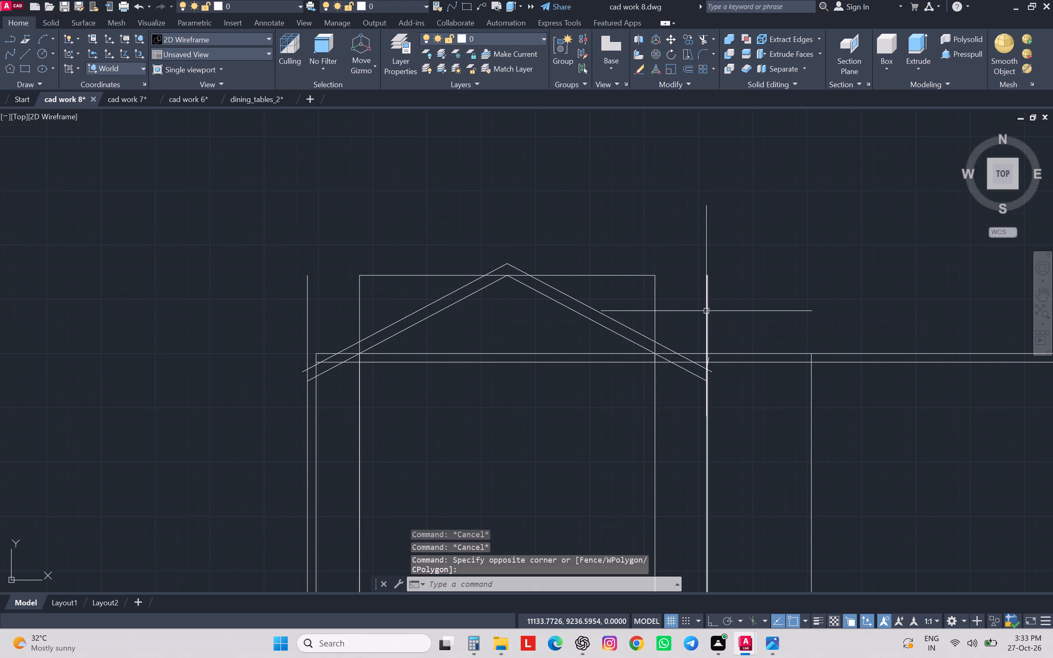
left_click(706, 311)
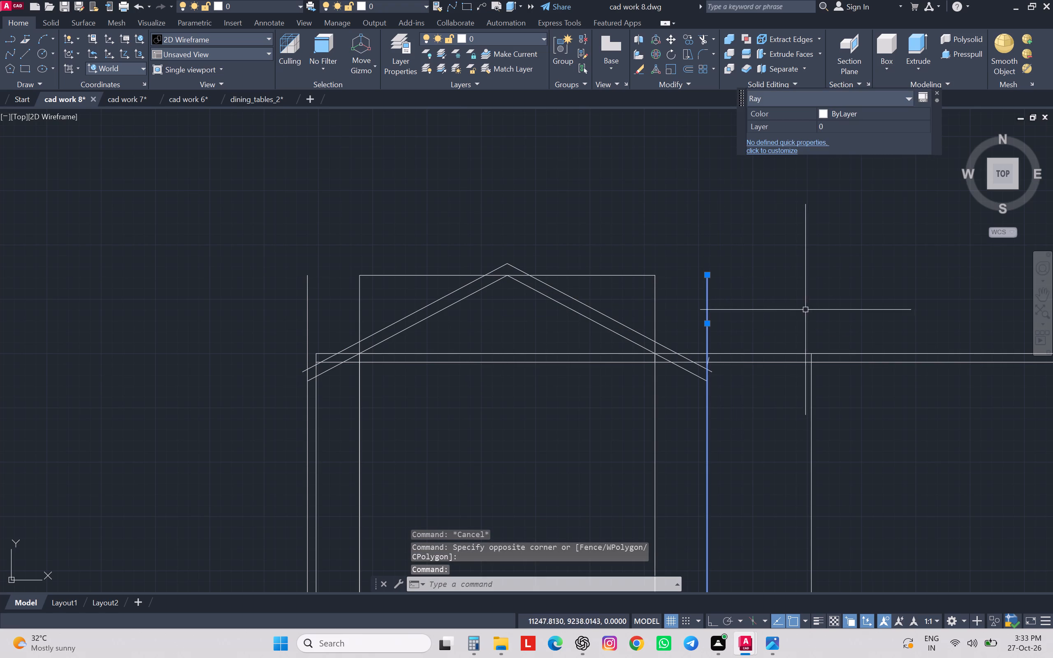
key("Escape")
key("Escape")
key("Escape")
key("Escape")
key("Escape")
Trim the right eave to a closed vertical end between the slope lines and remove the short stray line beside it.
type("tr")
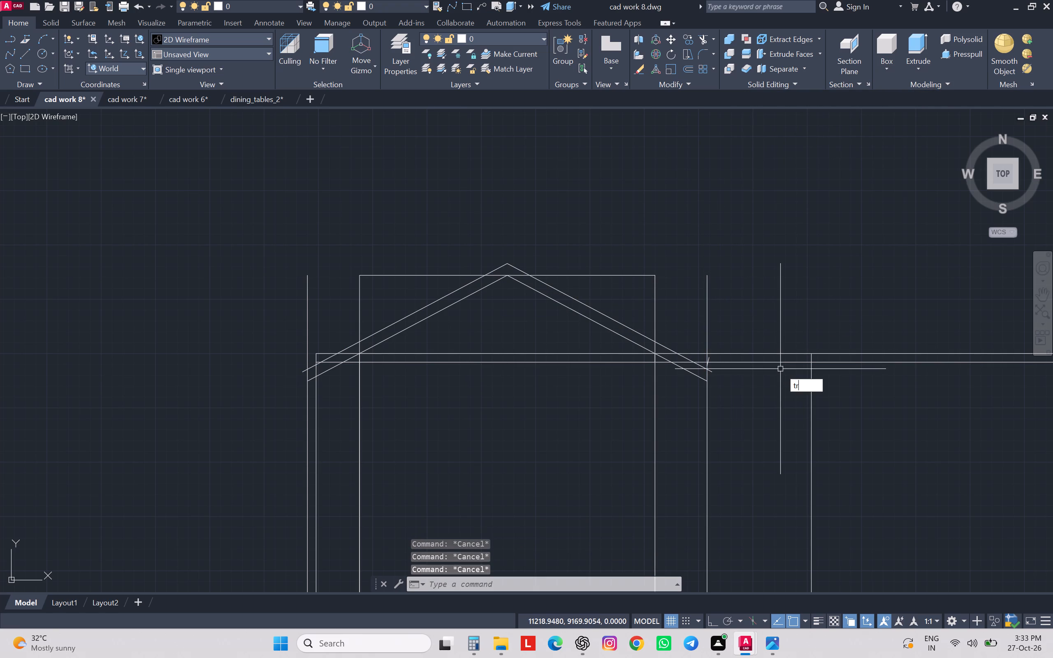
key("space")
scroll(696, 381, "up", 3)
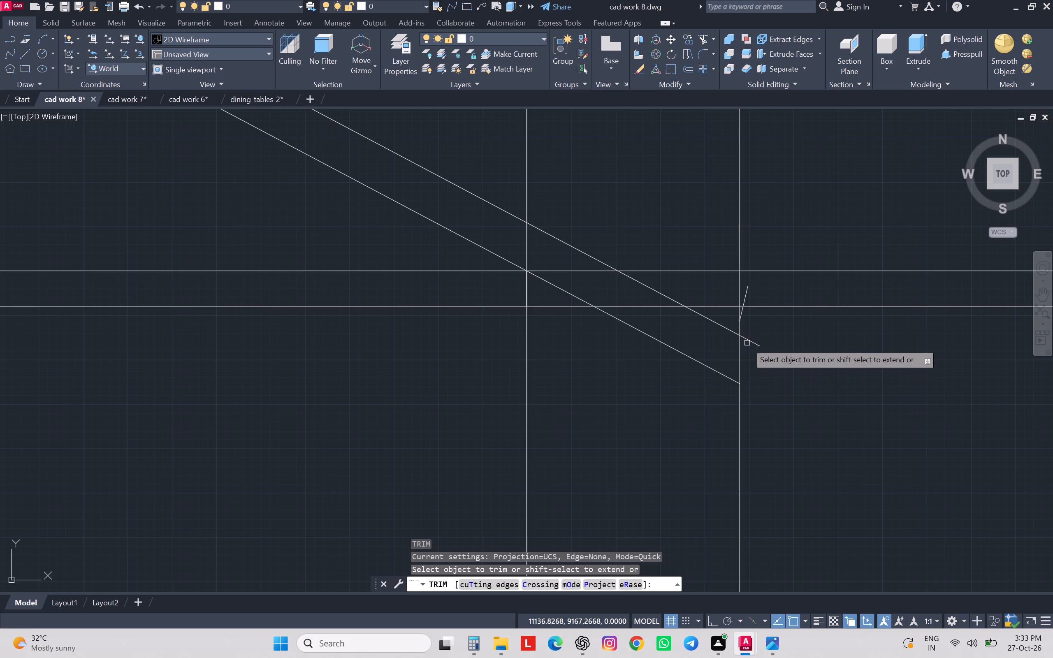
left_click_drag(749, 342, 749, 338)
left_click(739, 320)
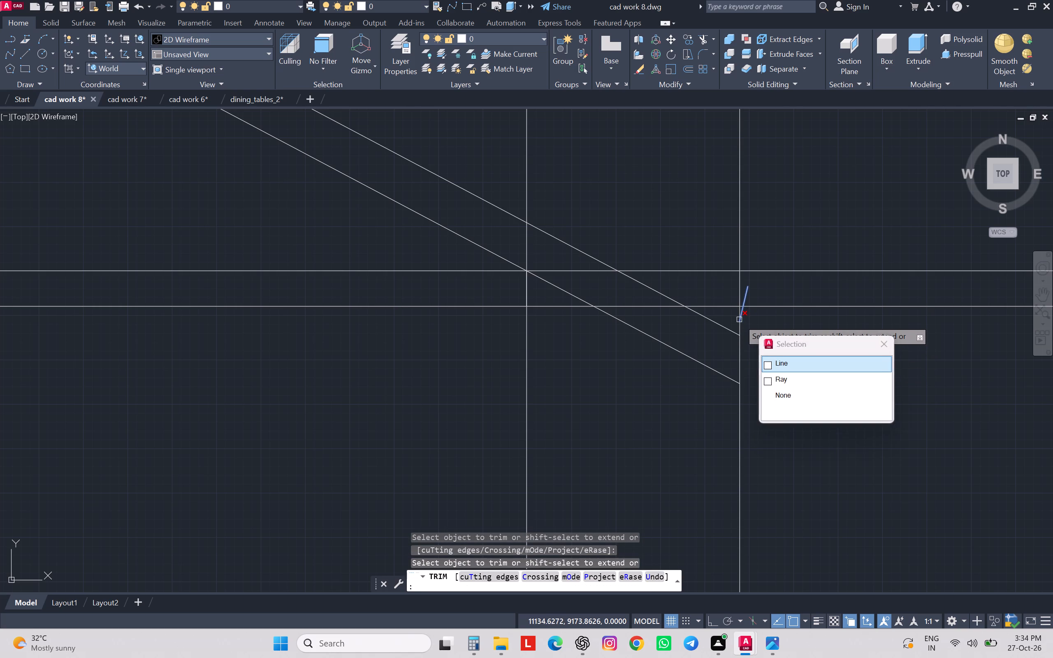
left_click(765, 365)
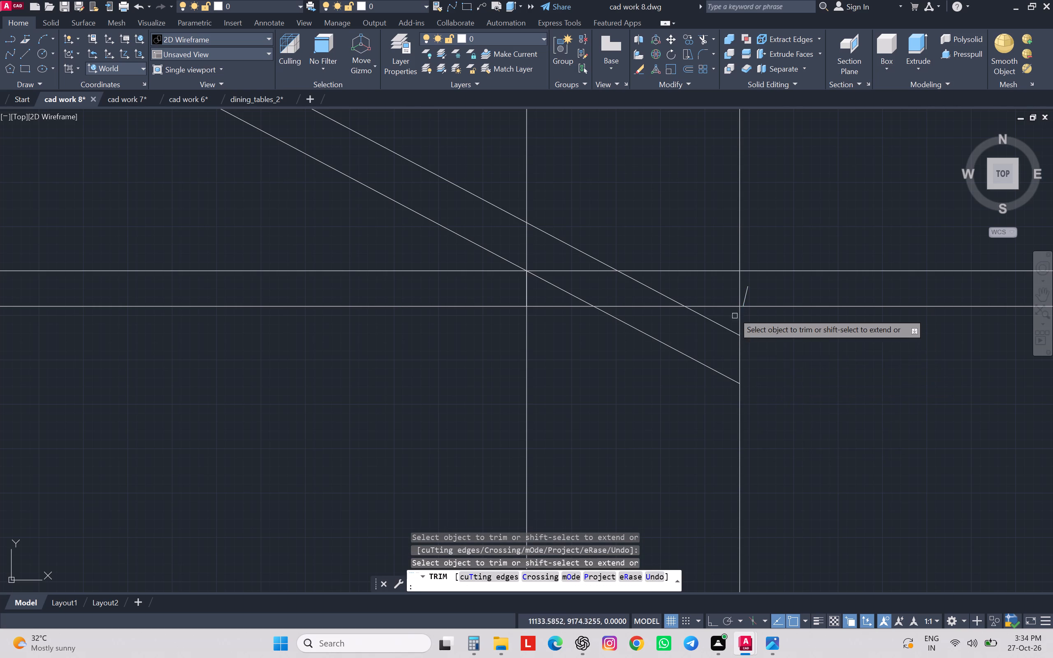
left_click(739, 293)
left_click(739, 265)
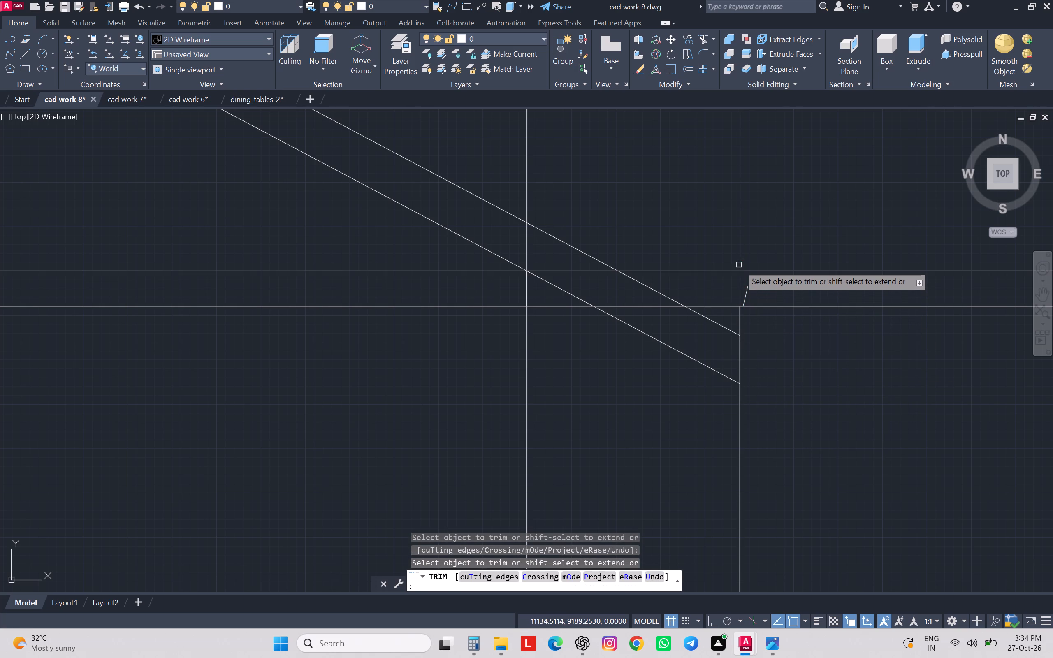
left_click(740, 327)
left_click(741, 395)
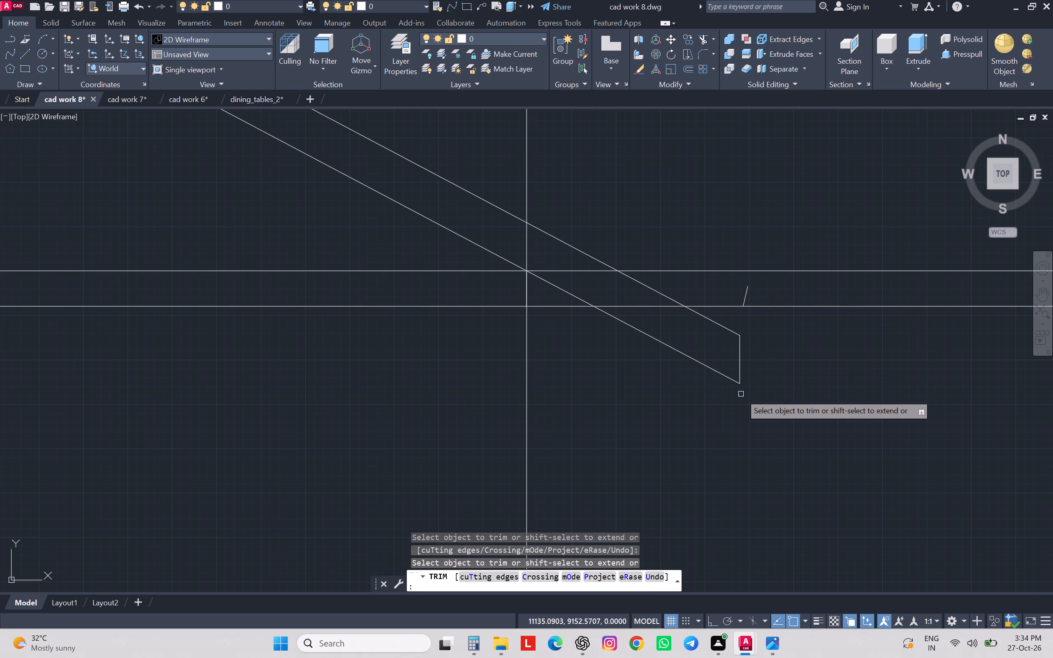
left_click(745, 299)
Trim the roof slab's two lines and the bay's right vertical where they cross the right slope's thickness.
scroll(745, 298, "down", 4)
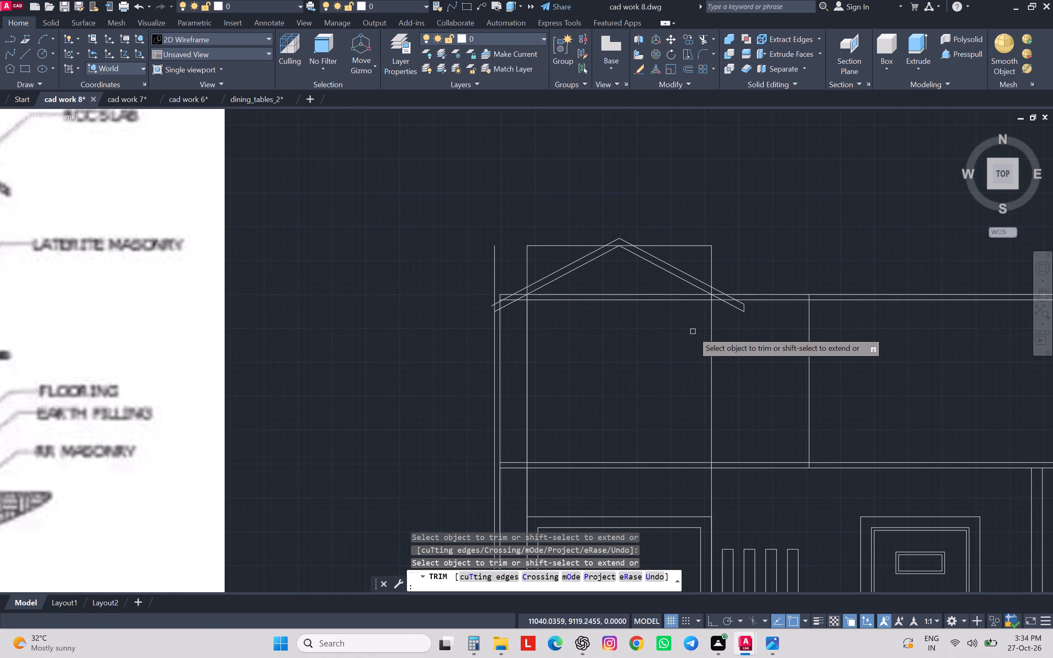
scroll(721, 299, "up", 4)
left_click(764, 301)
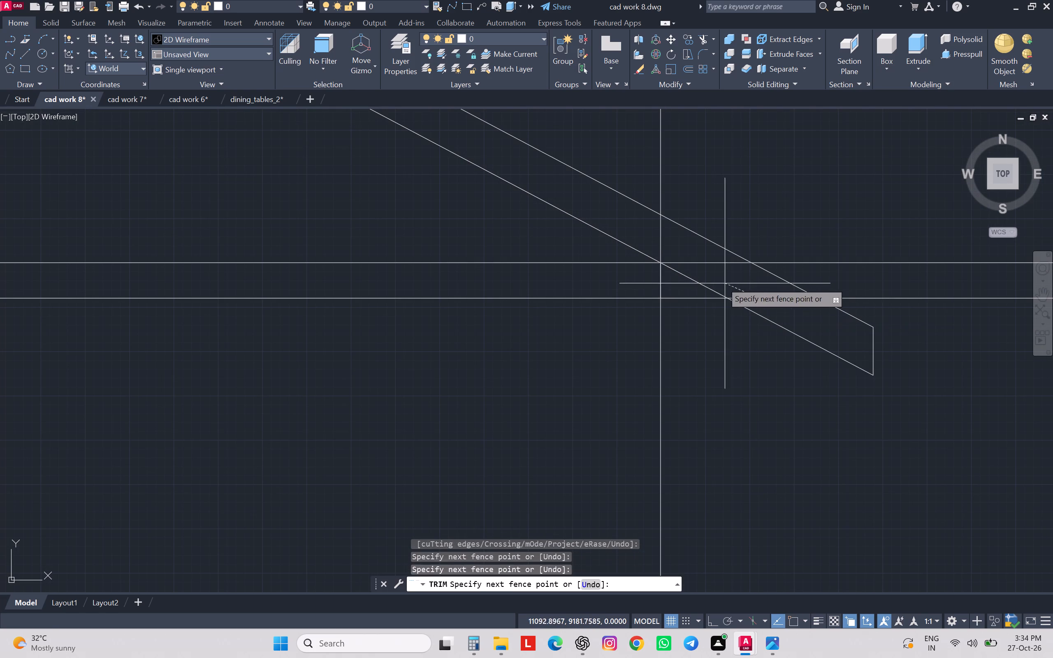
left_click(705, 255)
scroll(705, 255, "down", 2)
middle_click_drag(710, 292, 770, 354)
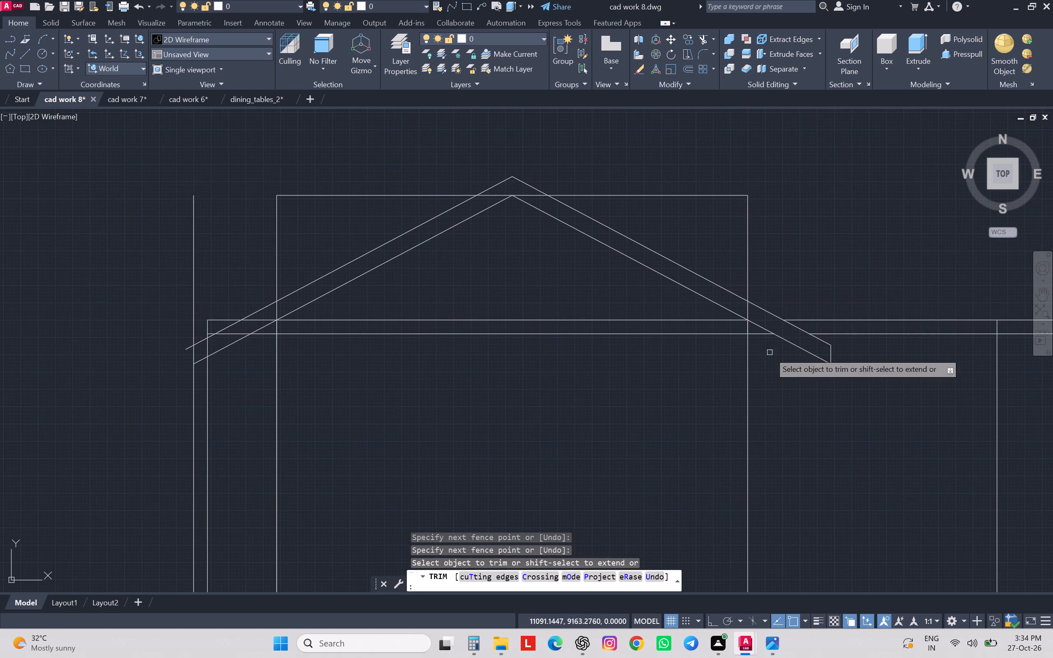
left_click(746, 305)
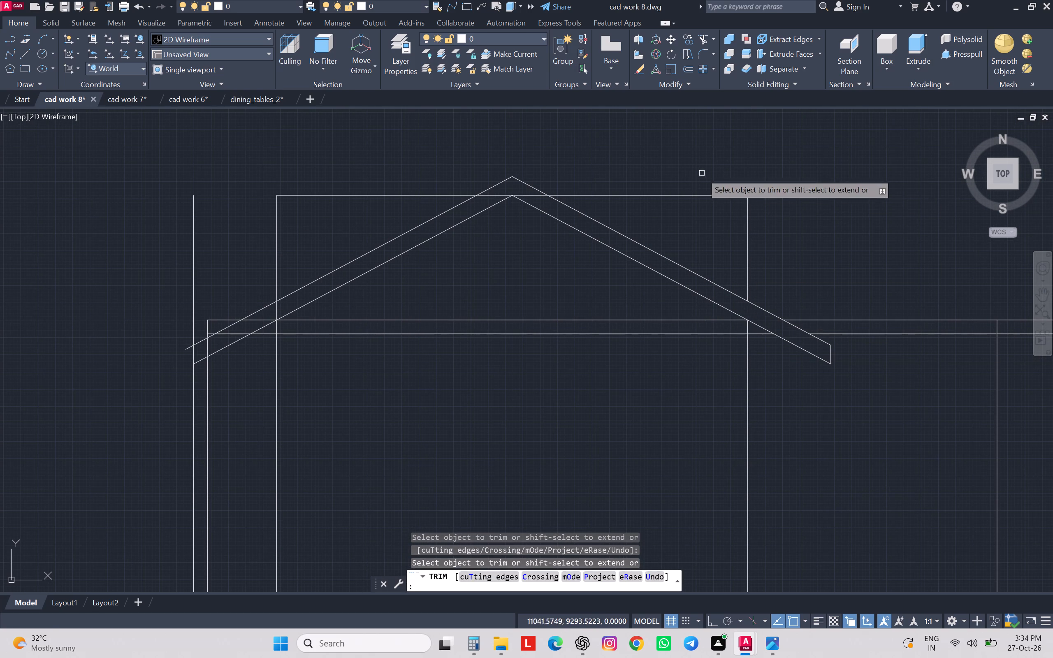
Trim away the peak-height line and the bay's projection lines above the gable, including the left vertical within the roof's thickness.
left_click_drag(766, 233, 759, 229)
left_click(666, 172)
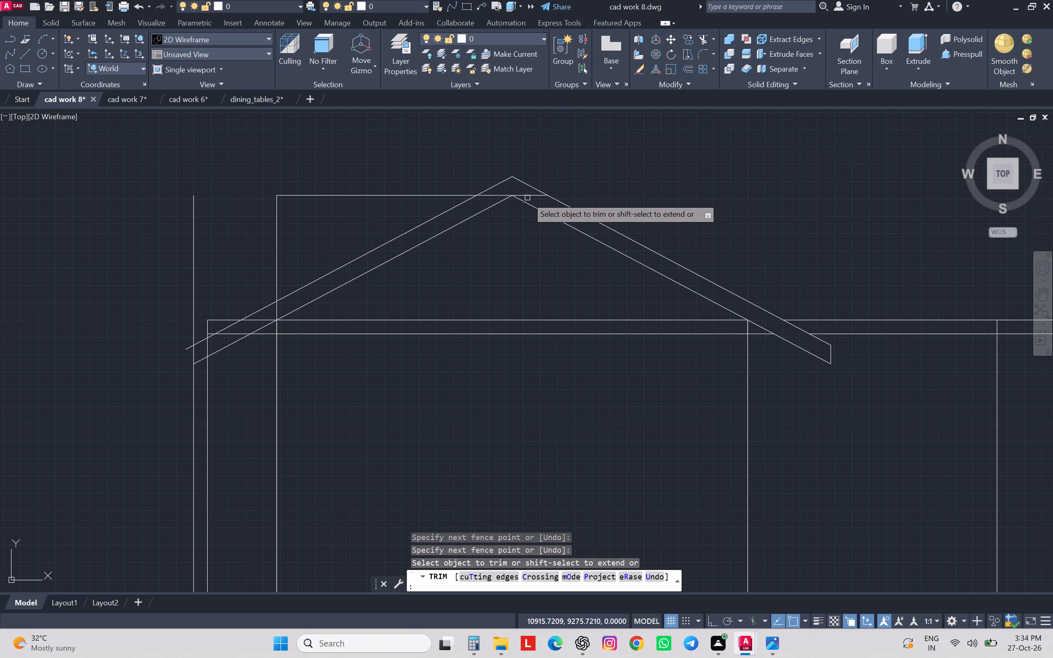
left_click(528, 196)
left_click(492, 197)
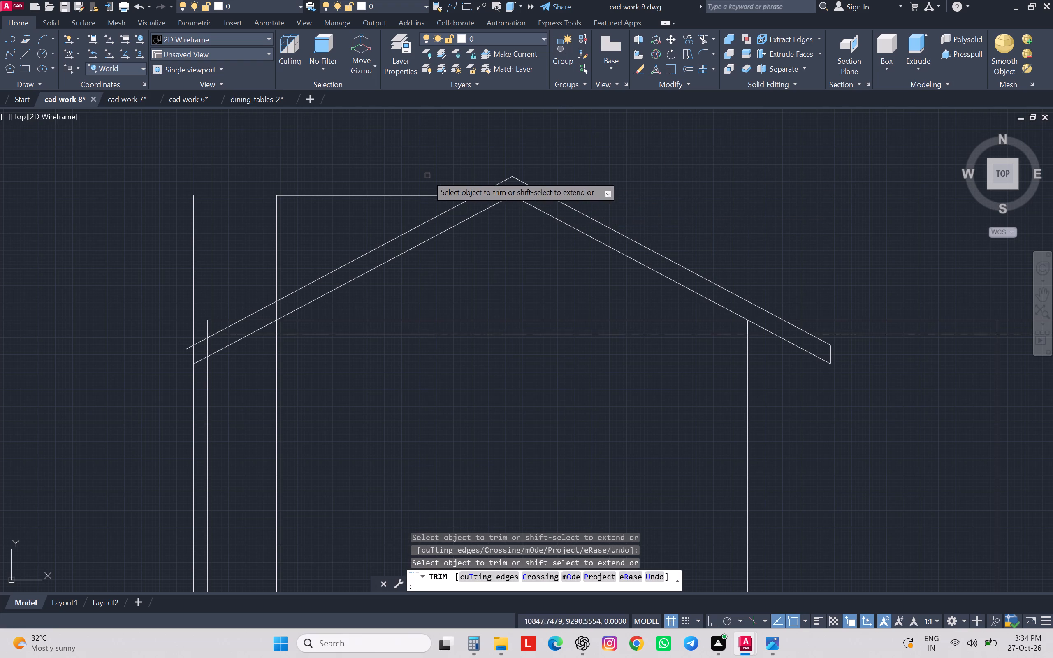
left_click_drag(325, 181, 321, 183)
left_click(263, 250)
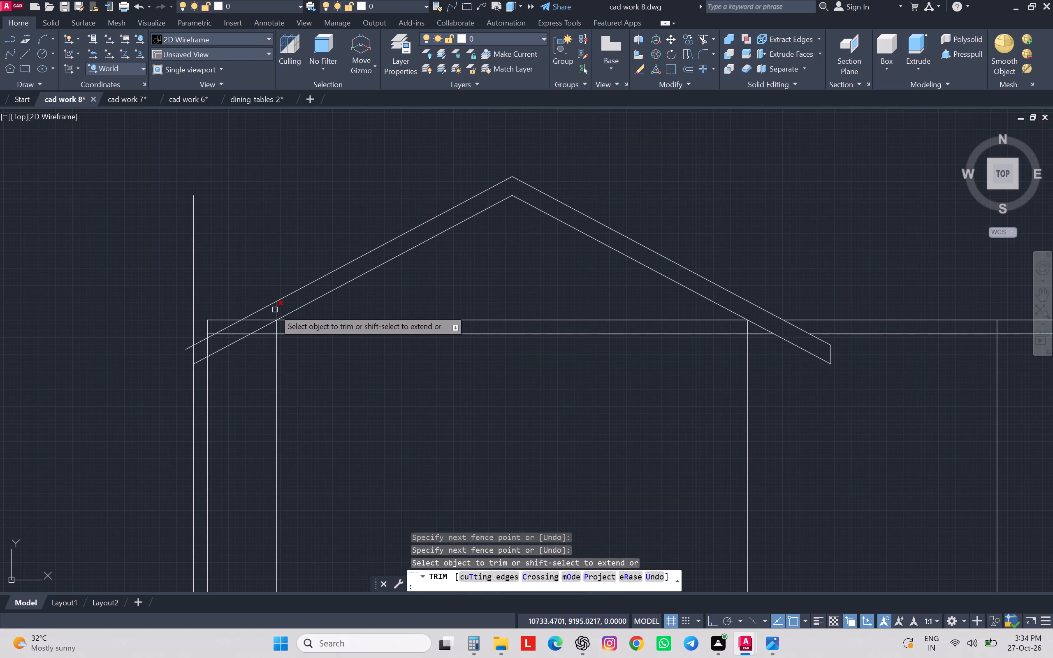
left_click(277, 310)
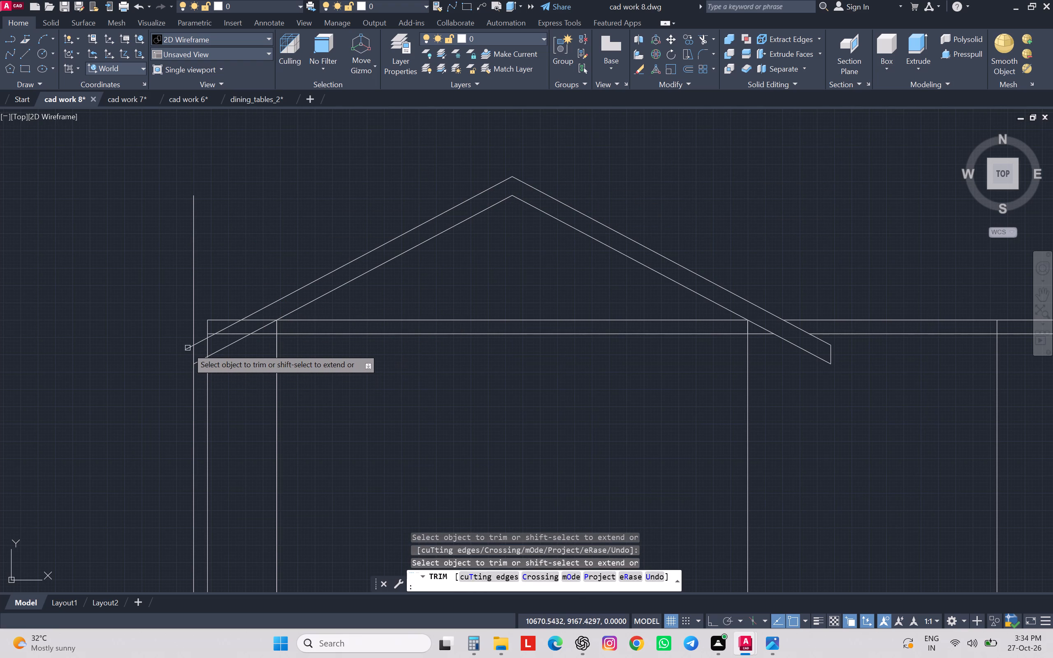
Trim the left outer slope's end beyond the overhang line and the overhang line's part above the roof.
left_click(188, 348)
left_click(220, 259)
left_click(154, 273)
Trim the parts of the roof slab's two lines and its left end vertical that stick out above the gable's left slope.
scroll(295, 199, "down", 1)
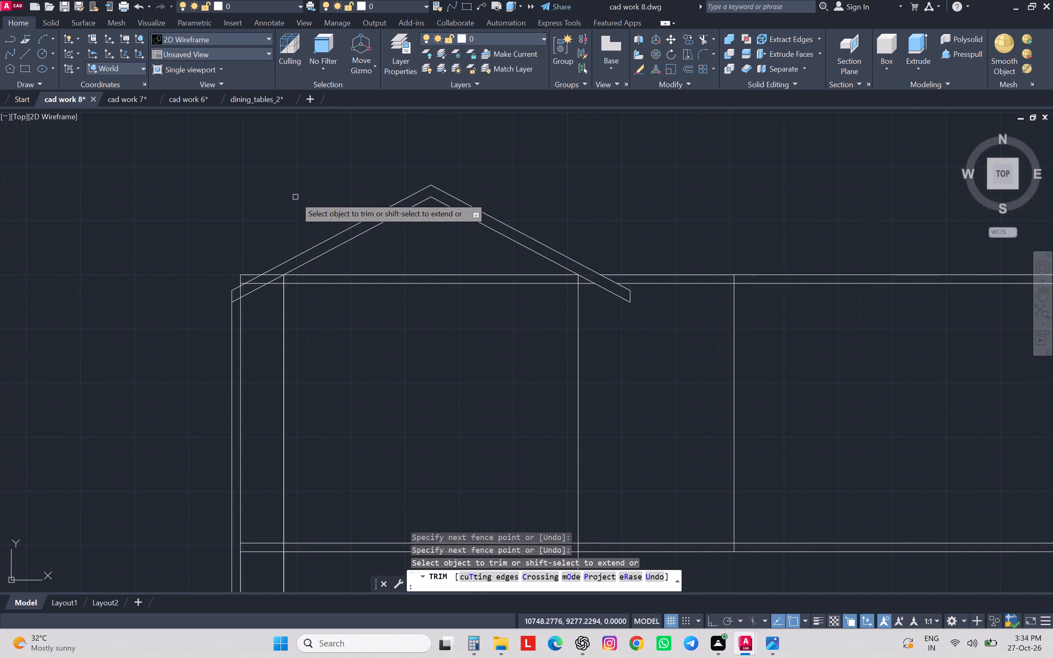
scroll(230, 278, "up", 3)
left_click(316, 243)
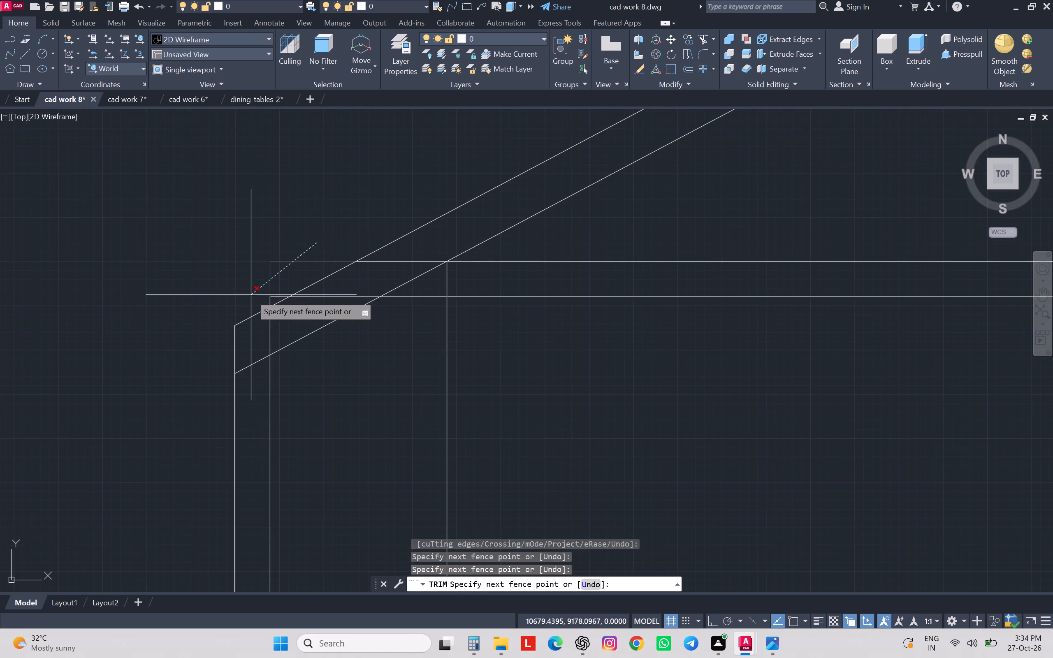
left_click(250, 294)
scroll(275, 296, "up", 1)
scroll(275, 296, "down", 2)
scroll(275, 296, "up", 1)
scroll(275, 296, "down", 1)
scroll(275, 296, "up", 4)
scroll(275, 296, "down", 1)
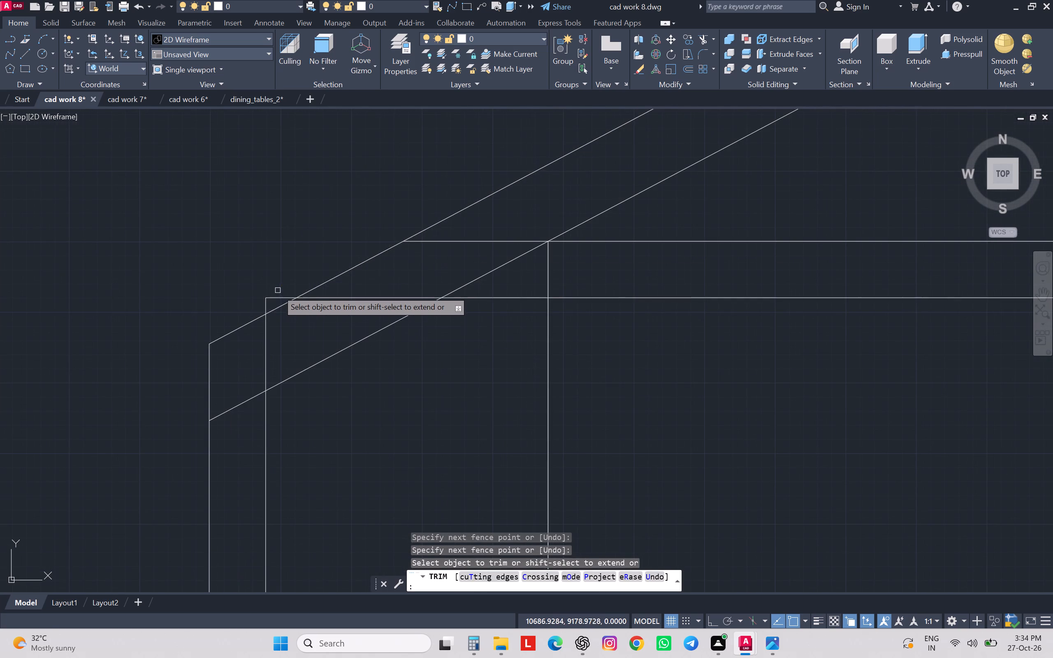
scroll(278, 290, "up", 3)
left_click(274, 301)
left_click(208, 338)
Trim the roof slab lines and the slab's left end vertical within the thickness of the gable's left slope.
scroll(258, 208, "down", 4)
scroll(341, 268, "up", 1)
middle_click_drag(341, 268, 343, 291)
scroll(341, 278, "down", 1)
scroll(343, 289, "up", 1)
scroll(344, 278, "down", 3)
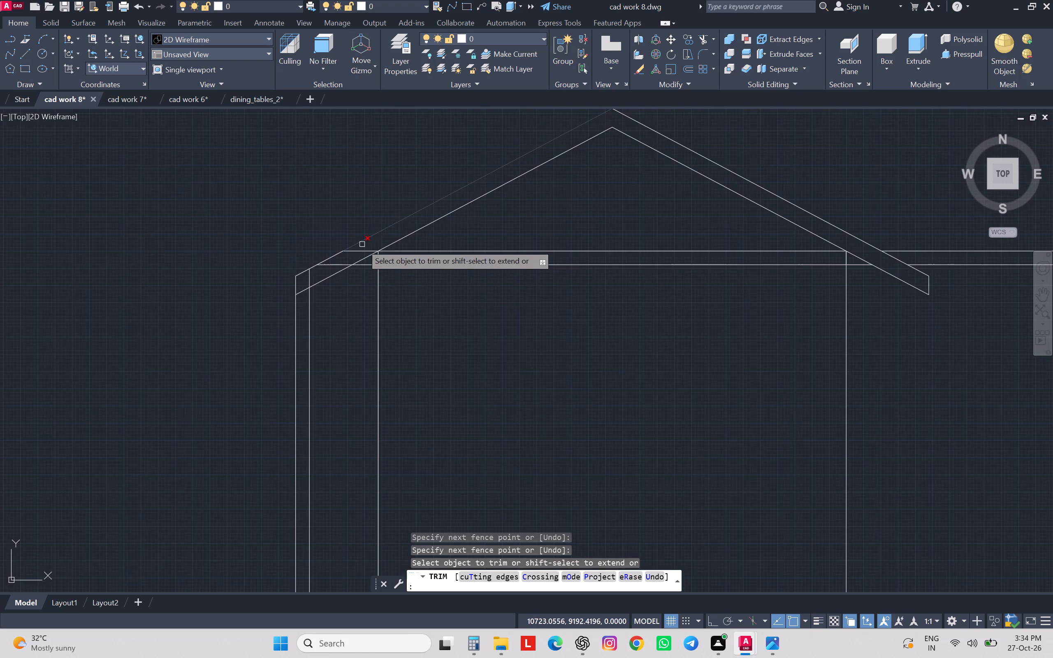
left_click(371, 244)
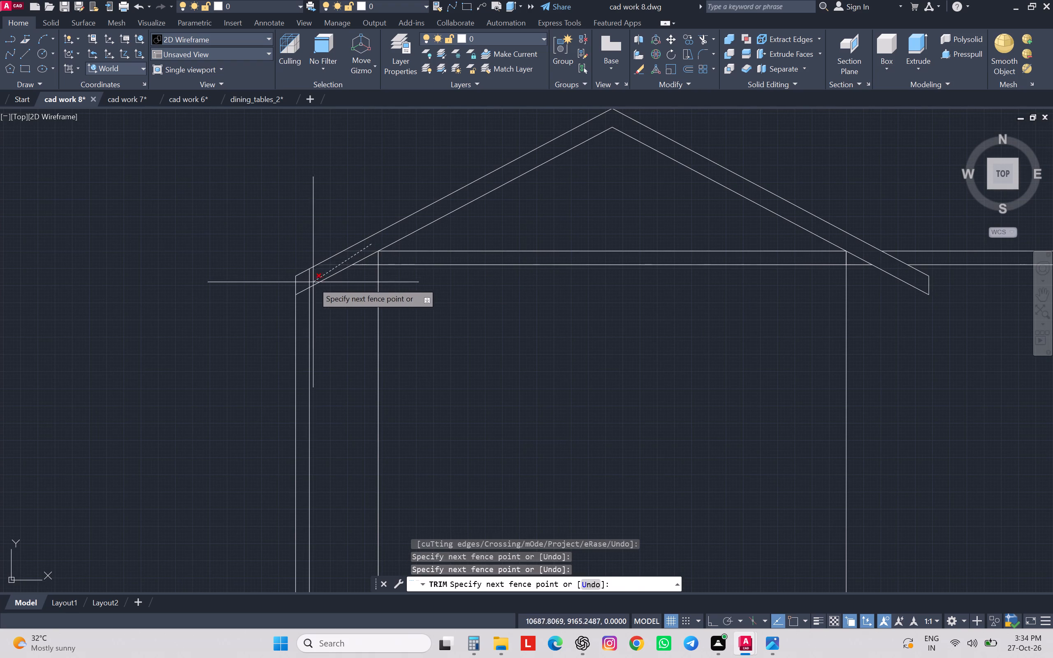
left_click(299, 282)
scroll(437, 205, "down", 3)
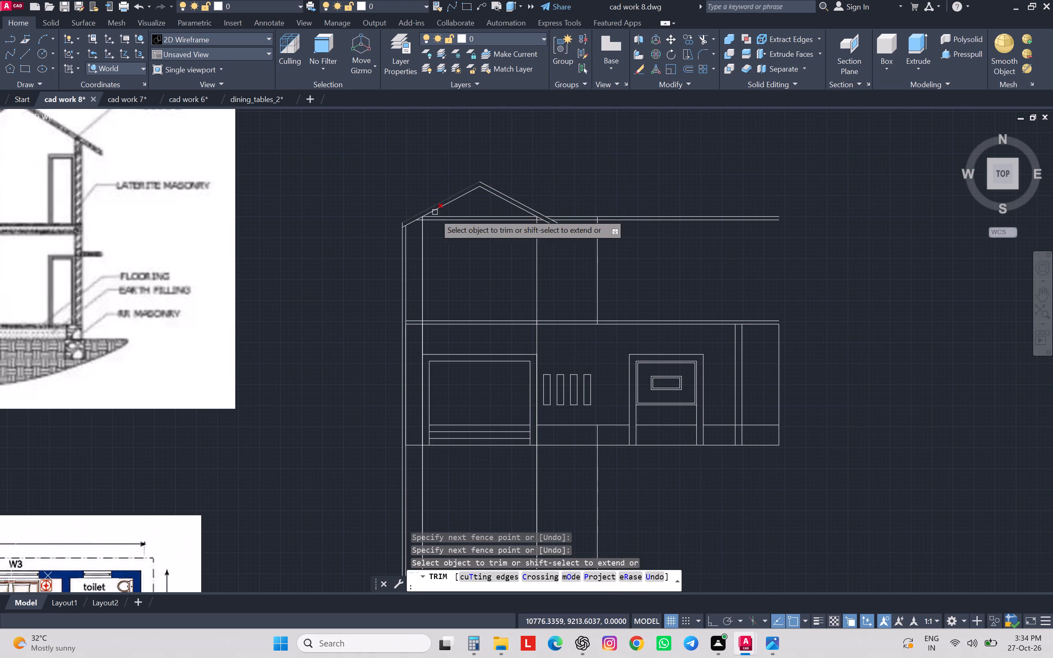
Remove the vertical overhang projection lines beside the gabled bay's left wall, from the left eave down.
left_click(408, 258)
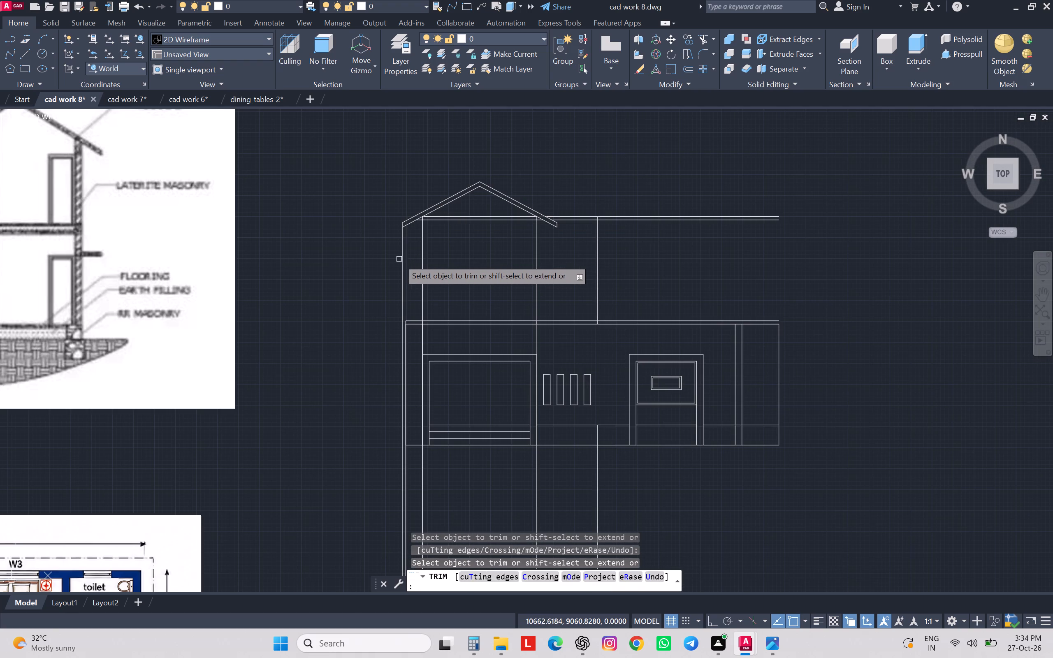
key("Escape")
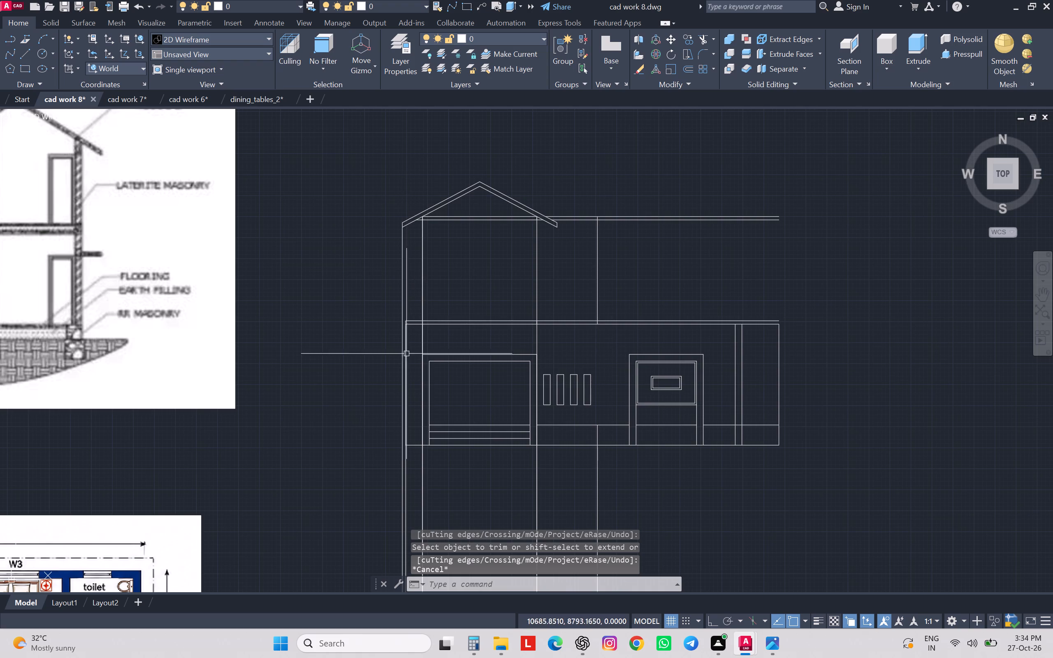
scroll(410, 361, "up", 2)
left_click_drag(410, 361, 403, 360)
left_click(366, 371)
key("Delete")
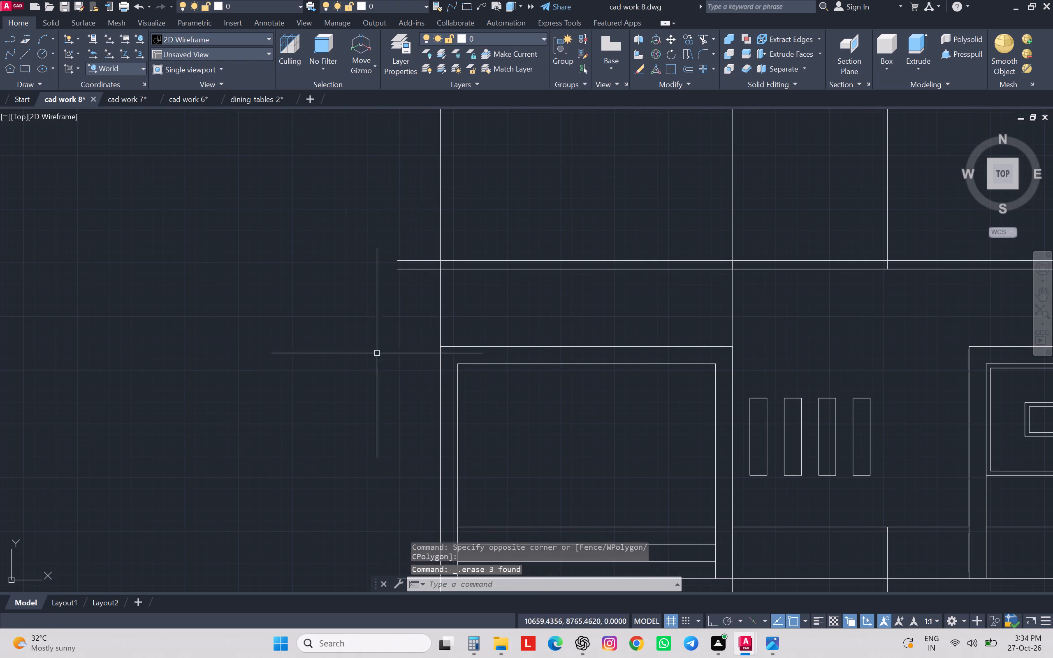
scroll(382, 331, "down", 4)
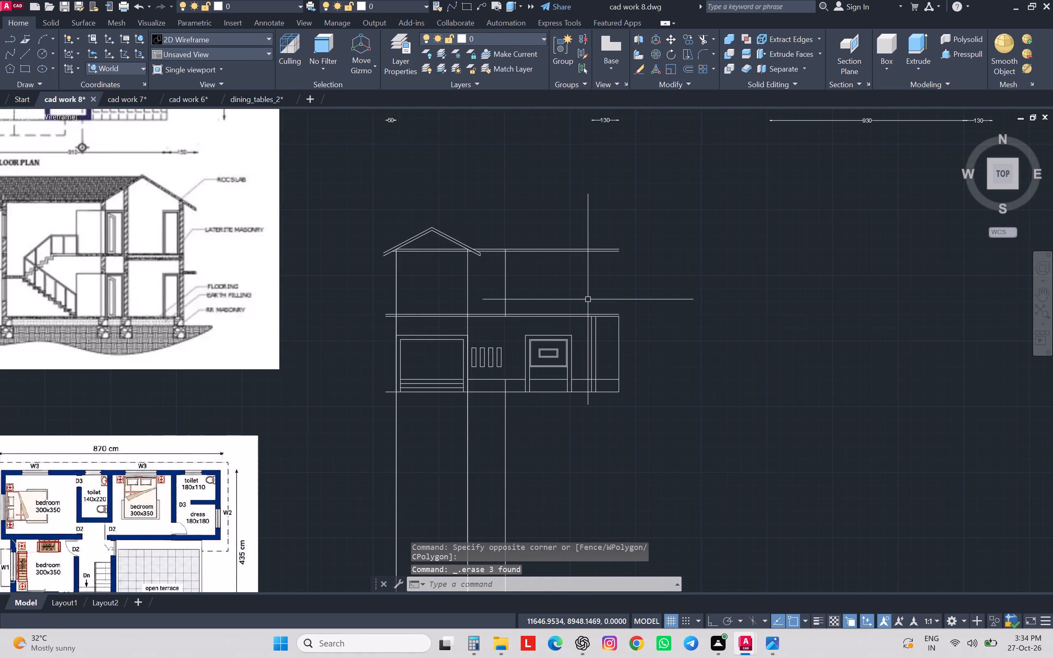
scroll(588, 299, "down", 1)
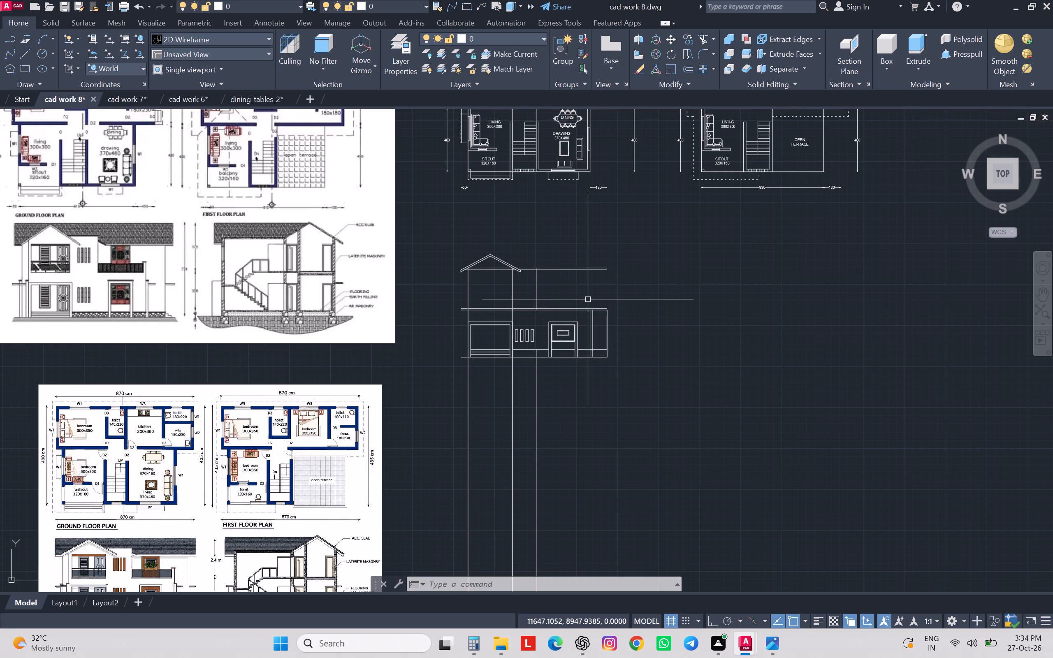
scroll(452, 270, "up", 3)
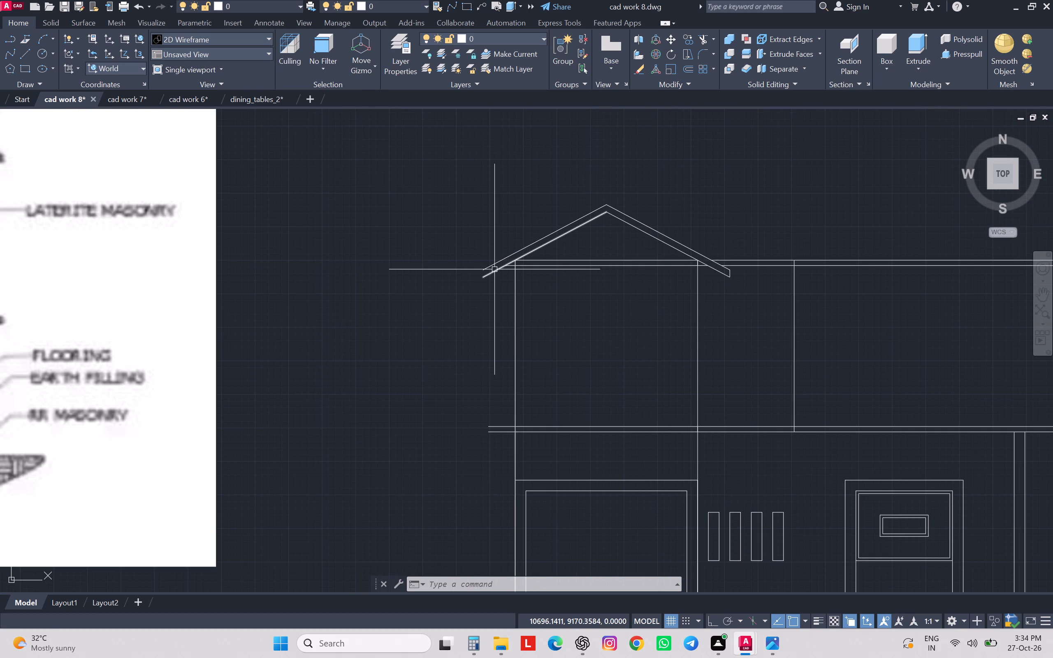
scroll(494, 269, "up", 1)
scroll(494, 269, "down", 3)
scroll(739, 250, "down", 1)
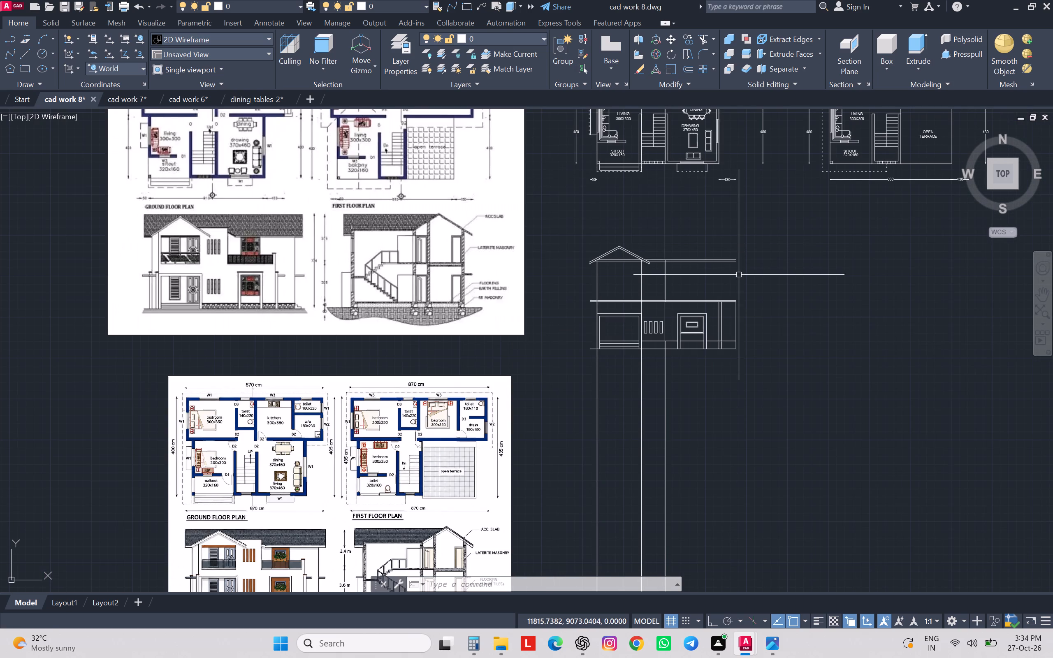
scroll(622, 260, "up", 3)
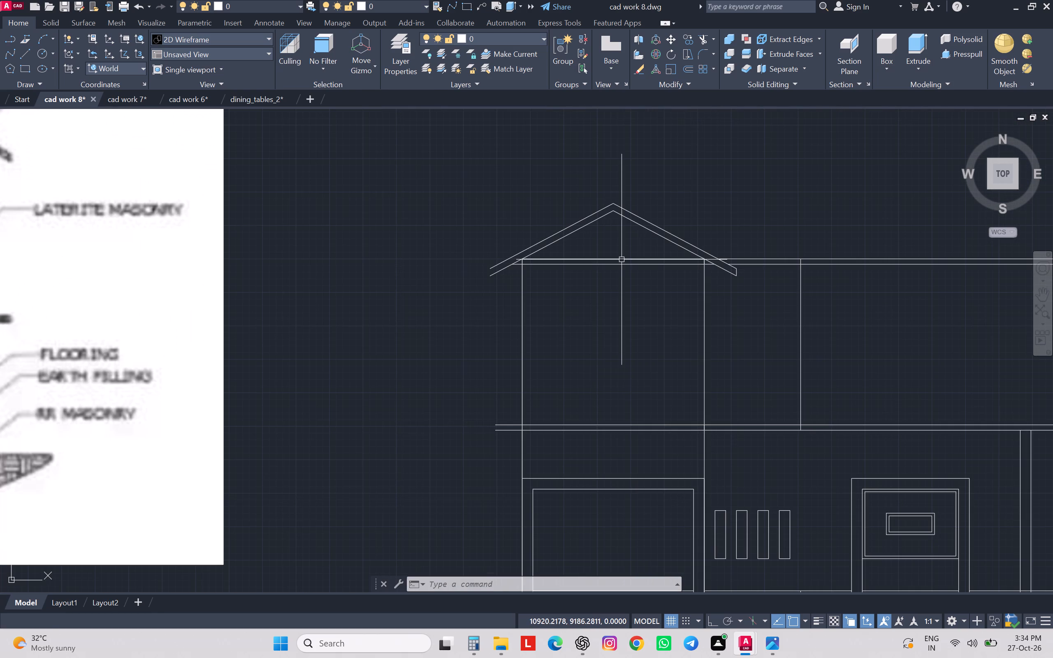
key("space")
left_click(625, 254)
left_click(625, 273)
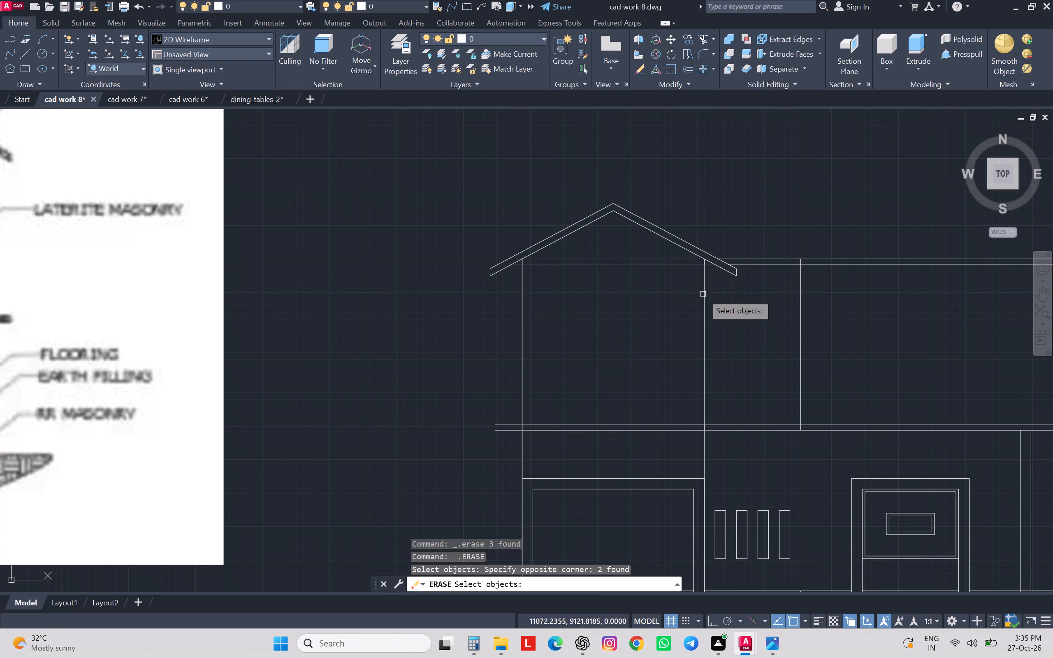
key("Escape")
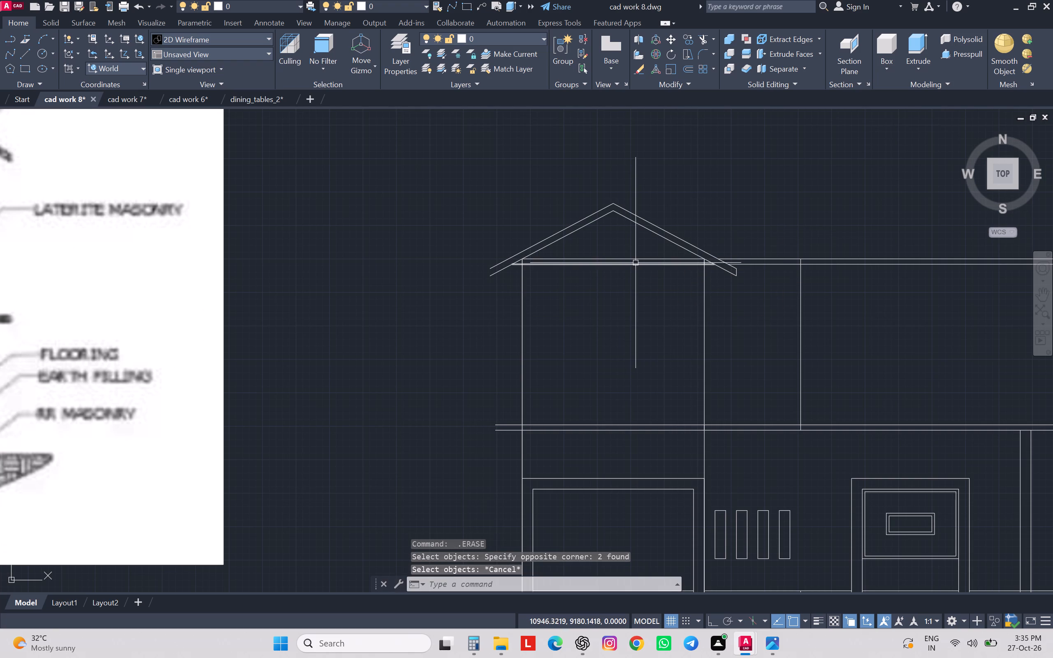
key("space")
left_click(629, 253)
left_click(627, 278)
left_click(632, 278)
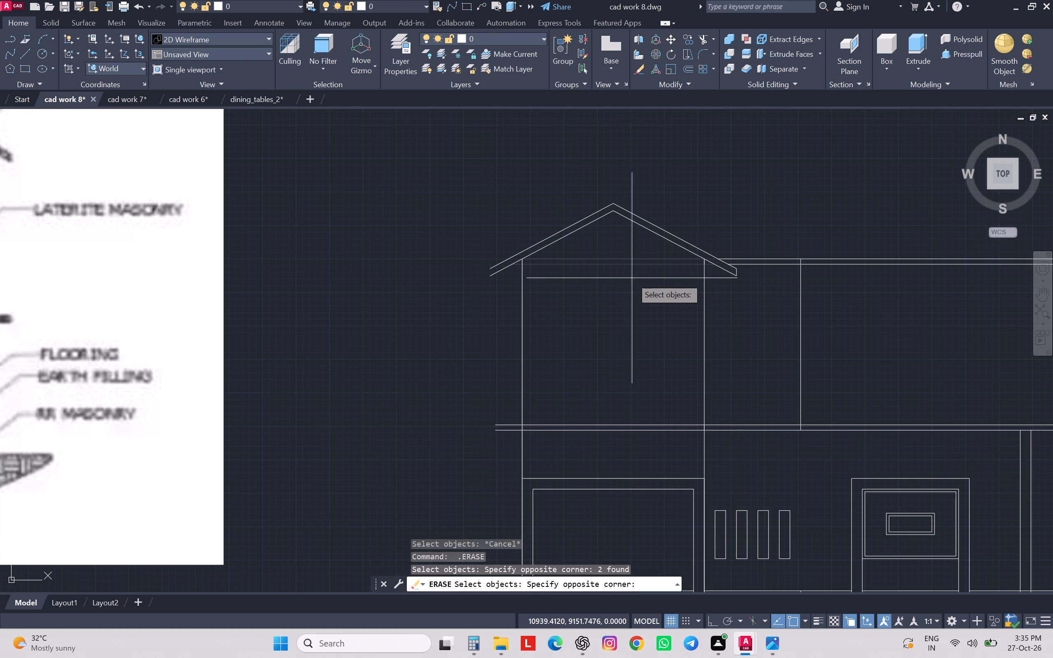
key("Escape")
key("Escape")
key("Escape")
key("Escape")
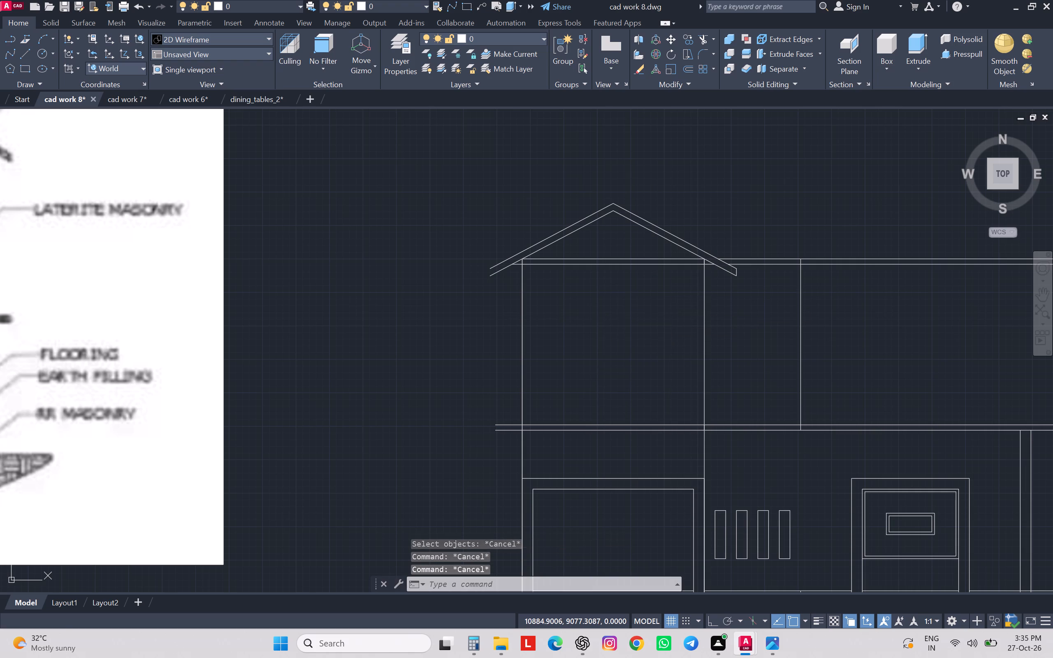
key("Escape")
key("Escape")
Trim the two roof slab lines across the gabled bay between its left and right walls.
type("tr")
key("space")
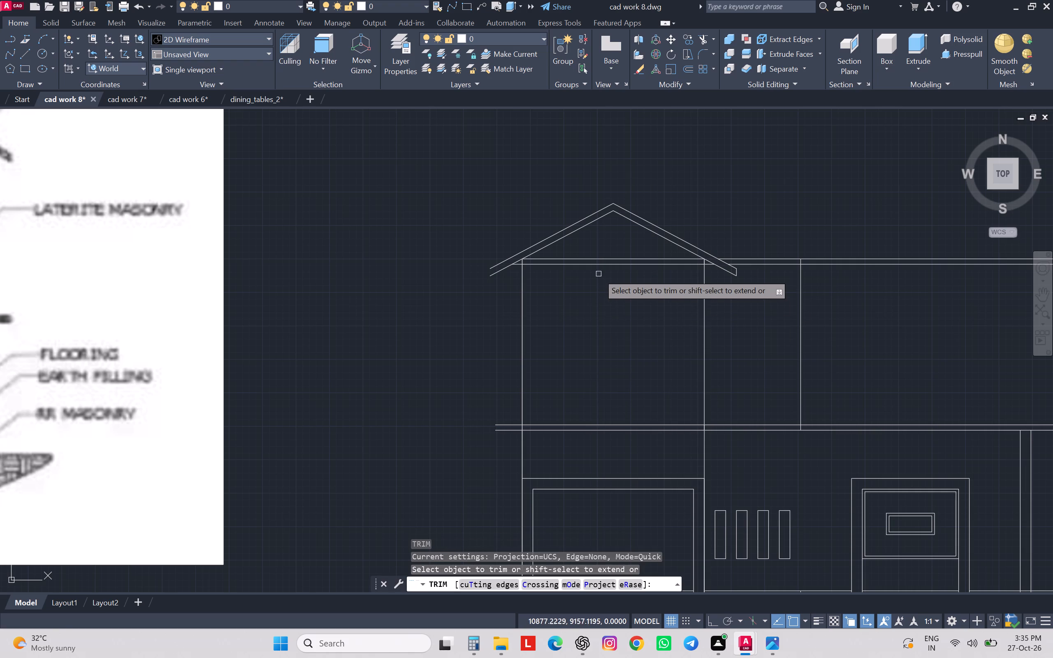
scroll(605, 260, "up", 1)
scroll(605, 260, "down", 1)
left_click(605, 260)
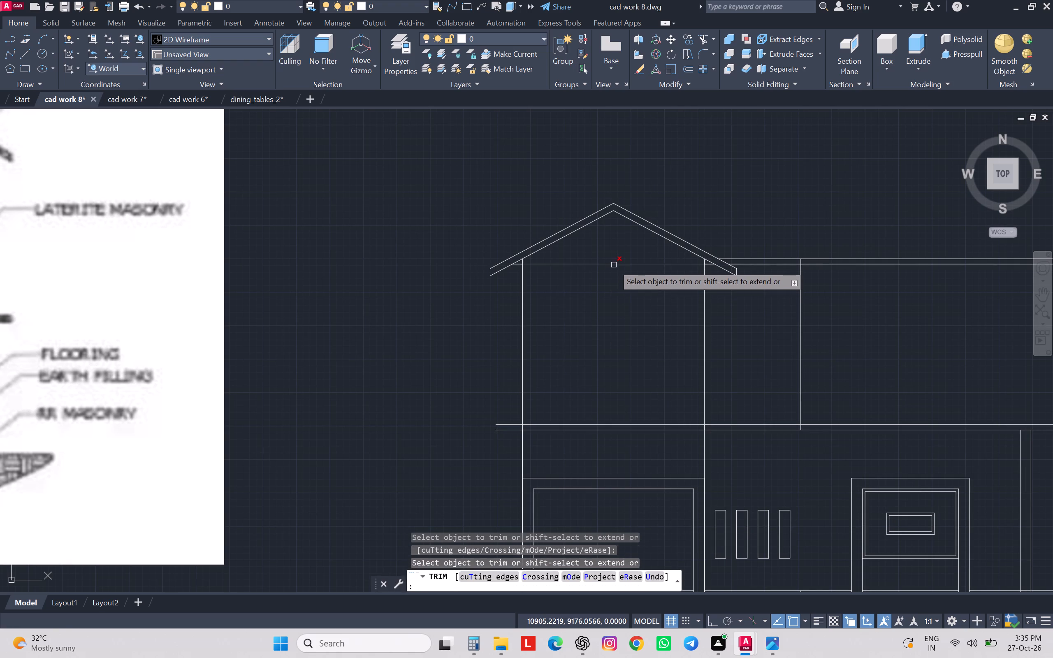
left_click(614, 265)
scroll(623, 326, "down", 1)
scroll(591, 312, "down", 1)
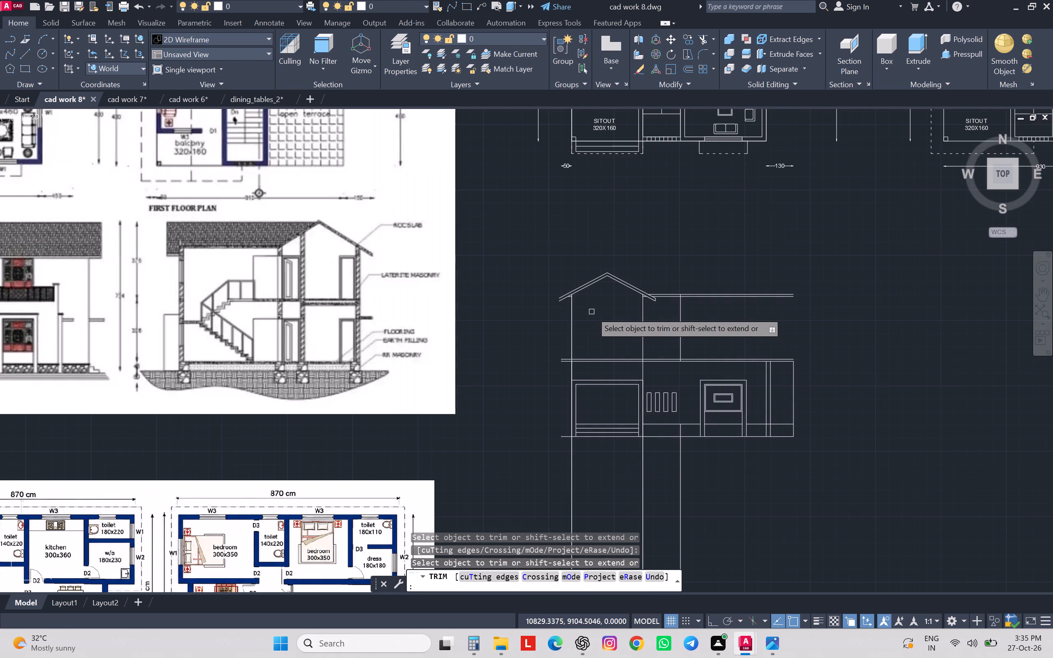
Trim the short roof slab stubs left under the gable's left and right slopes, just outside the bay's walls.
scroll(573, 296, "up", 1)
scroll(573, 296, "down", 3)
scroll(573, 296, "up", 6)
scroll(573, 295, "down", 1)
scroll(573, 295, "up", 1)
scroll(573, 295, "down", 1)
scroll(573, 295, "up", 2)
left_click(543, 294)
scroll(542, 283, "down", 3)
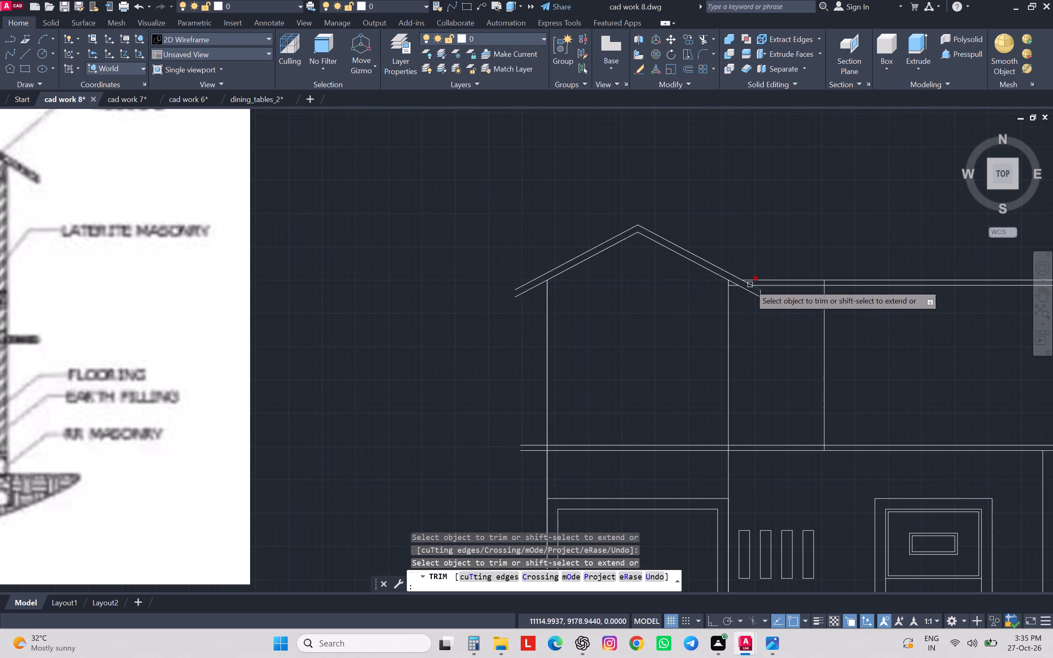
scroll(749, 284, "up", 7)
scroll(749, 283, "down", 1)
left_click(495, 310)
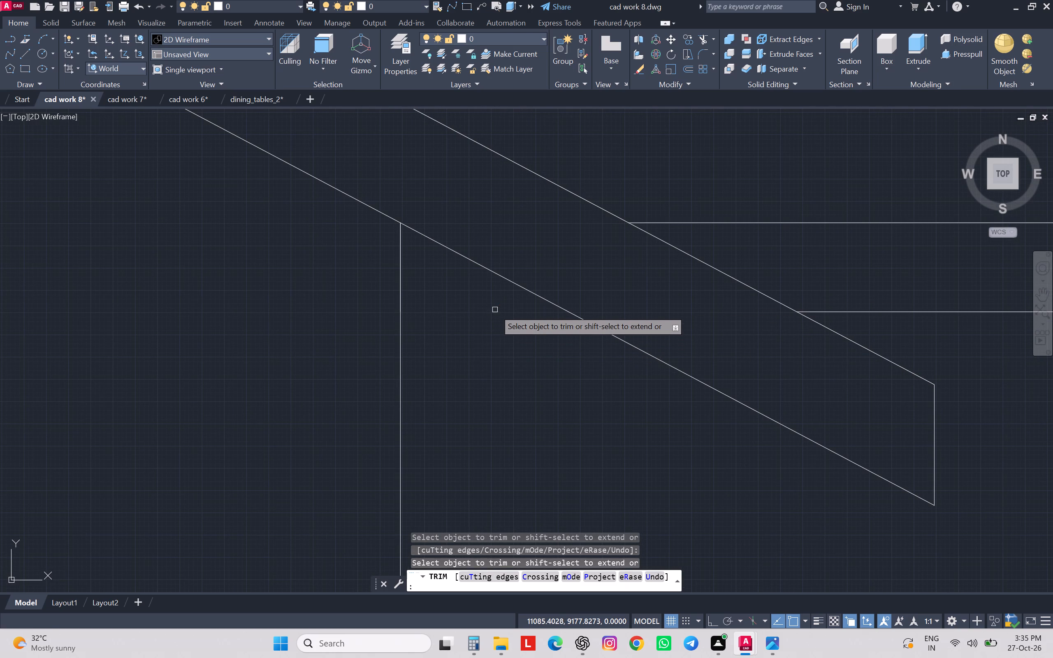
scroll(495, 310, "down", 1)
scroll(495, 310, "up", 1)
scroll(495, 310, "down", 8)
key("Escape")
key("Escape")
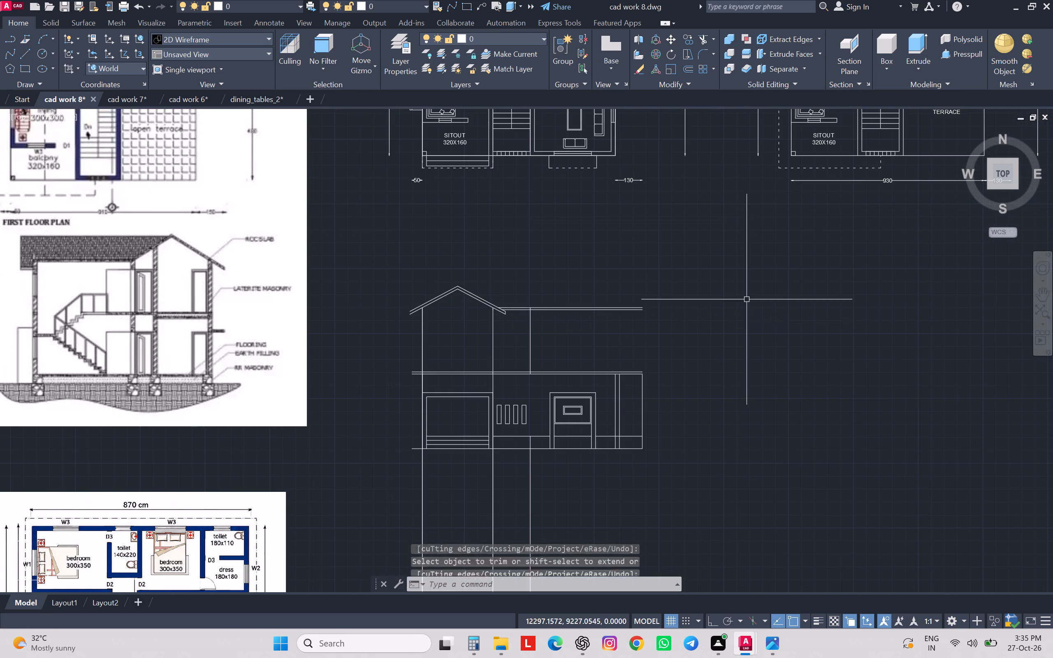
key("Escape")
key("Escape")
key("Escape")
Trim the two floor slab lines between the gabled bay's right wall and the next vertical wall line.
scroll(747, 297, "down", 1)
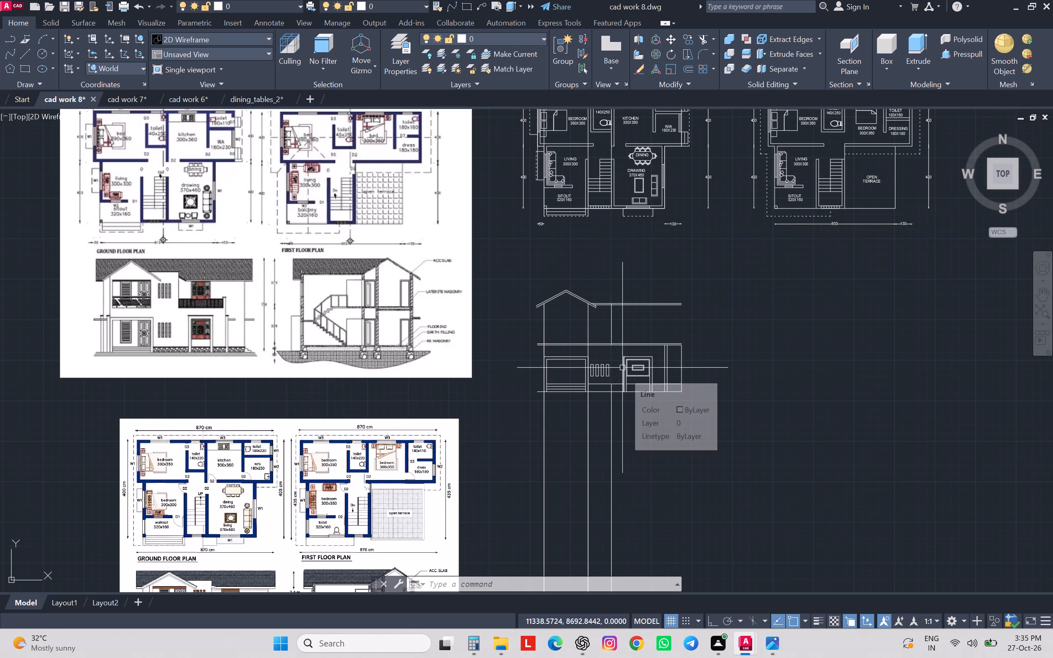
type("tr")
key("space")
scroll(598, 352, "up", 2)
left_click(596, 313)
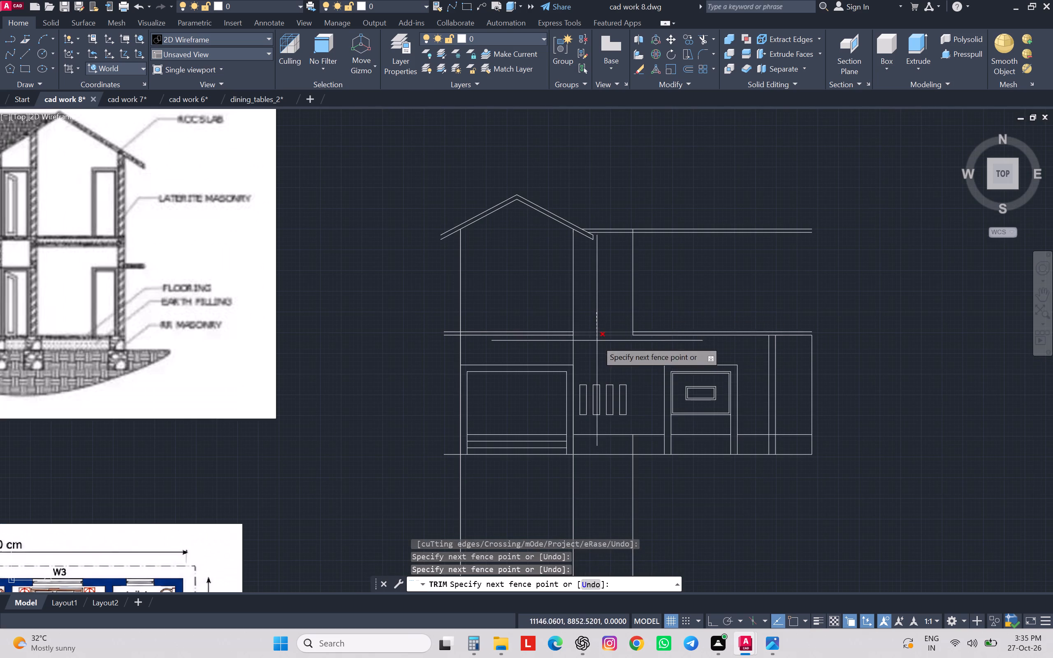
left_click(597, 347)
scroll(608, 331, "down", 4)
scroll(580, 328, "up", 3)
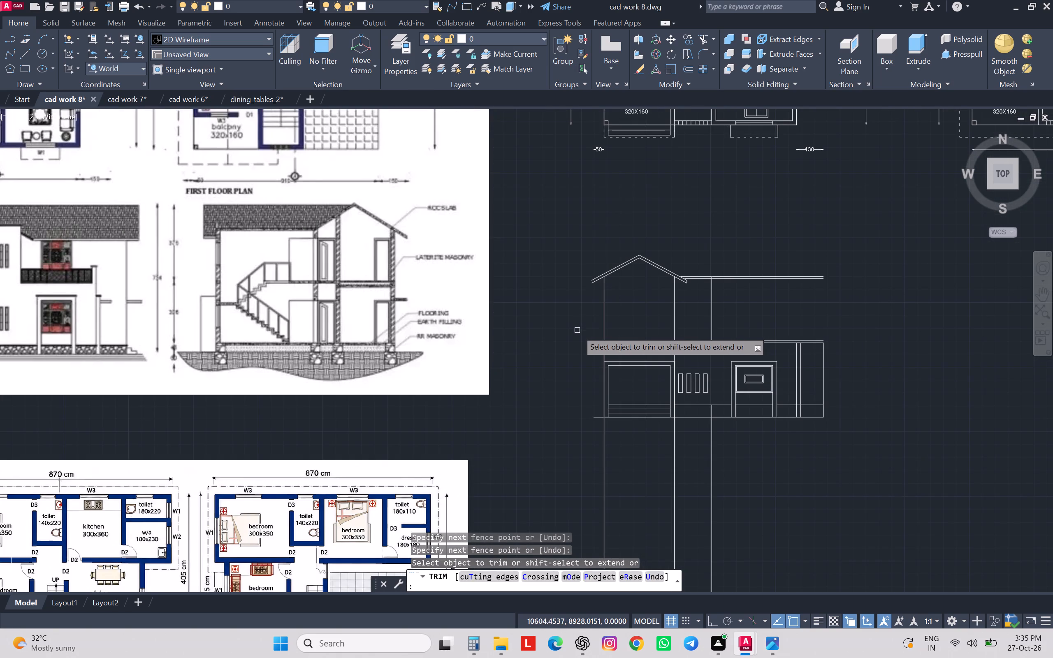
Trim the floor slab's upper line across the gabled bay and along its left overhang.
middle_click_drag(579, 330, 601, 328)
middle_click_drag(647, 345, 733, 326)
scroll(733, 326, "up", 1)
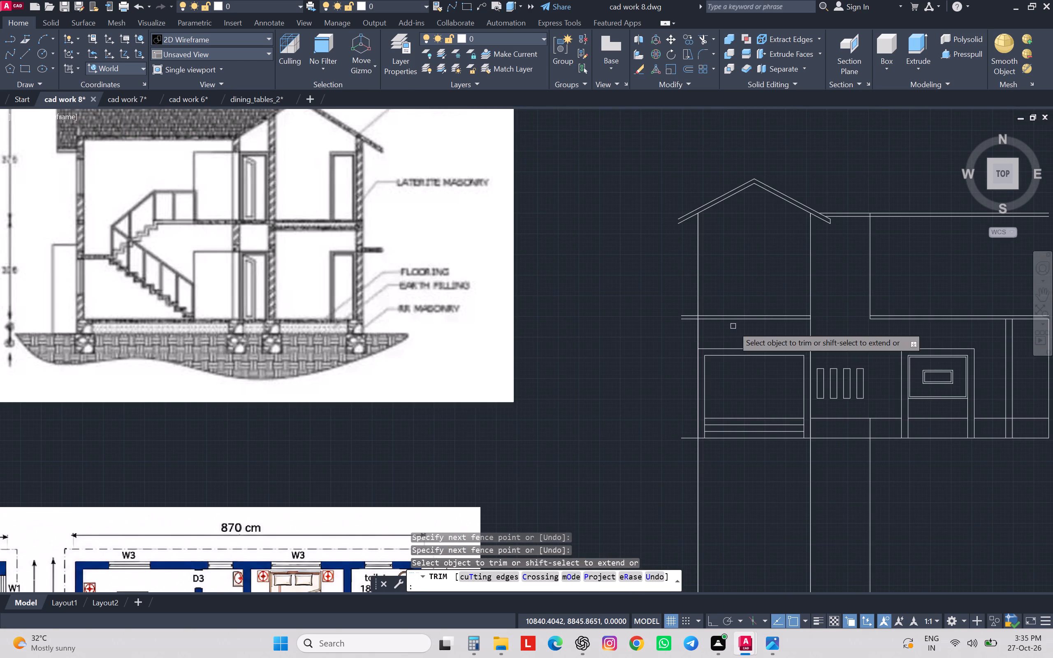
middle_click_drag(733, 326, 875, 336)
scroll(872, 333, "down", 1)
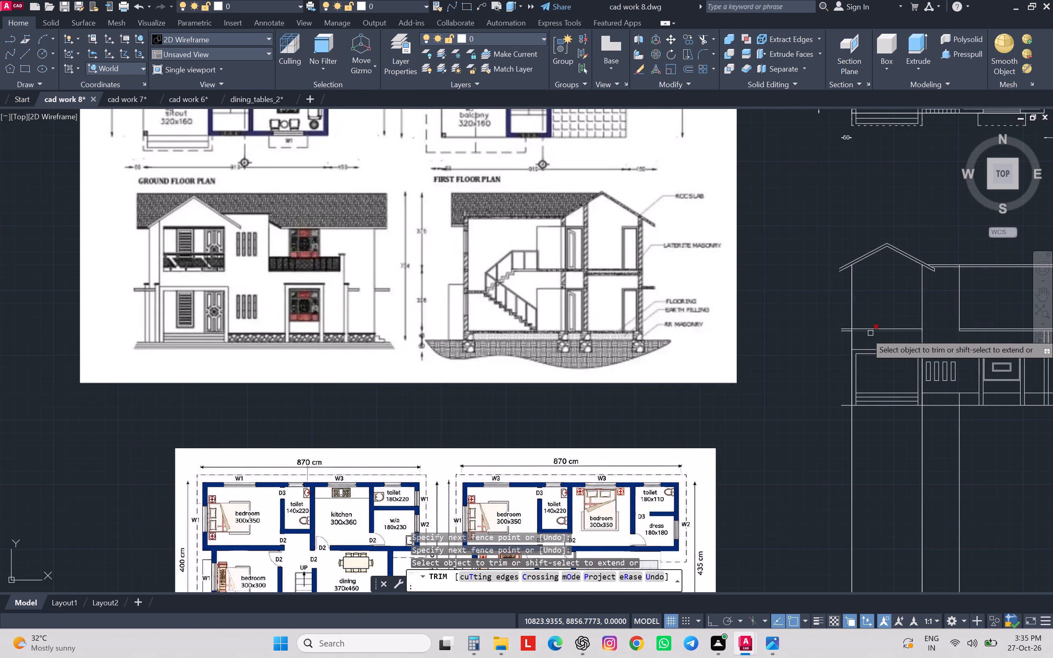
scroll(870, 333, "down", 2)
middle_click_drag(870, 333, 550, 341)
scroll(563, 340, "up", 1)
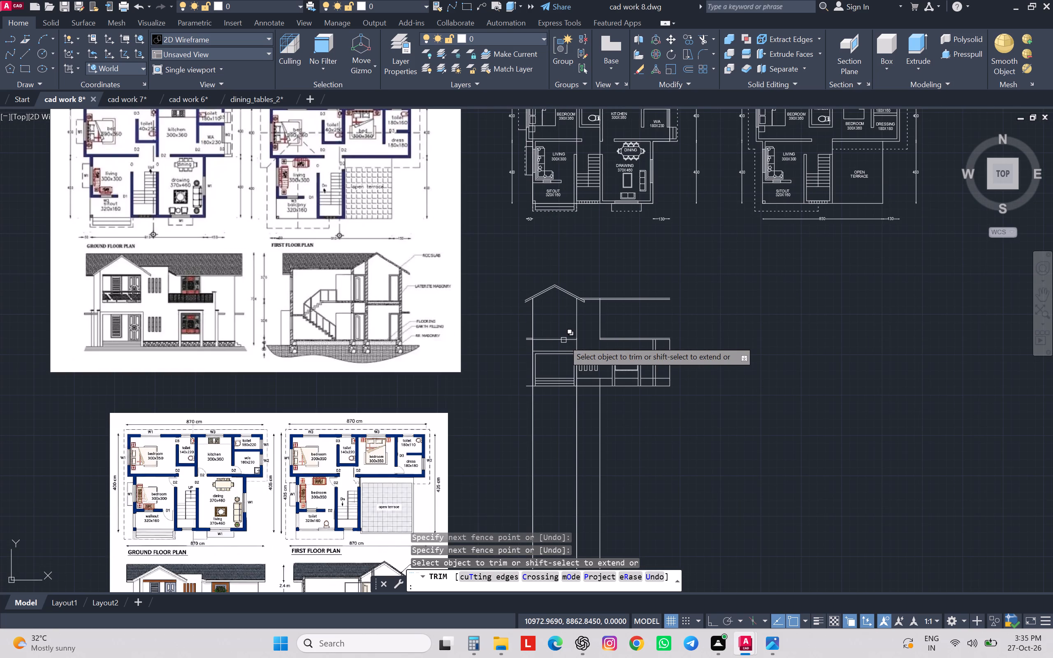
scroll(564, 340, "up", 4)
left_click(559, 320)
left_click(516, 327)
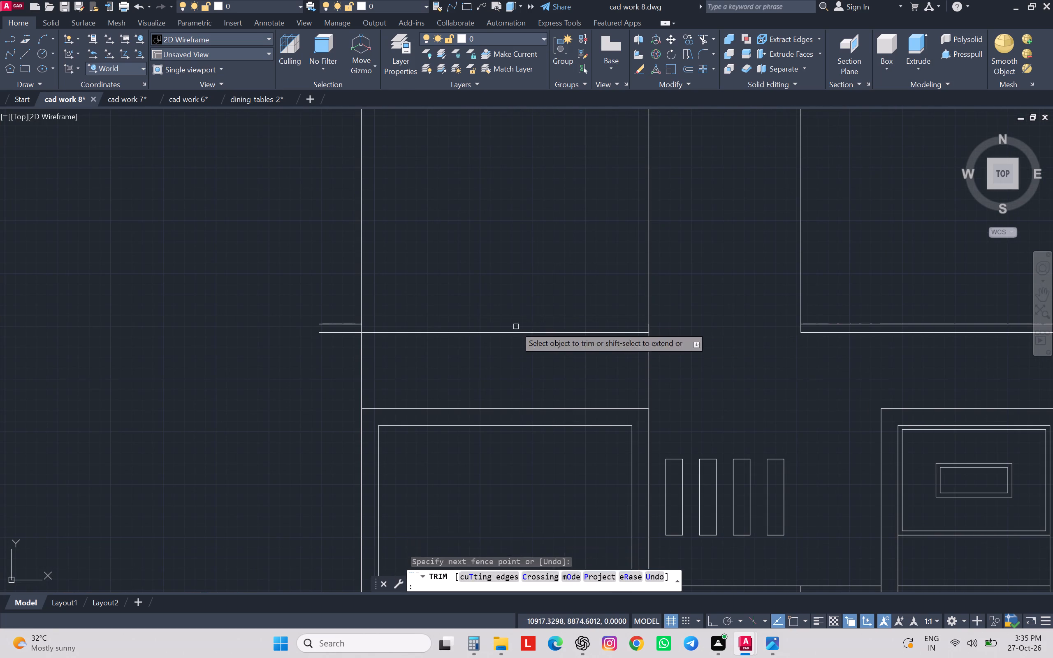
left_click(325, 323)
scroll(339, 294, "down", 4)
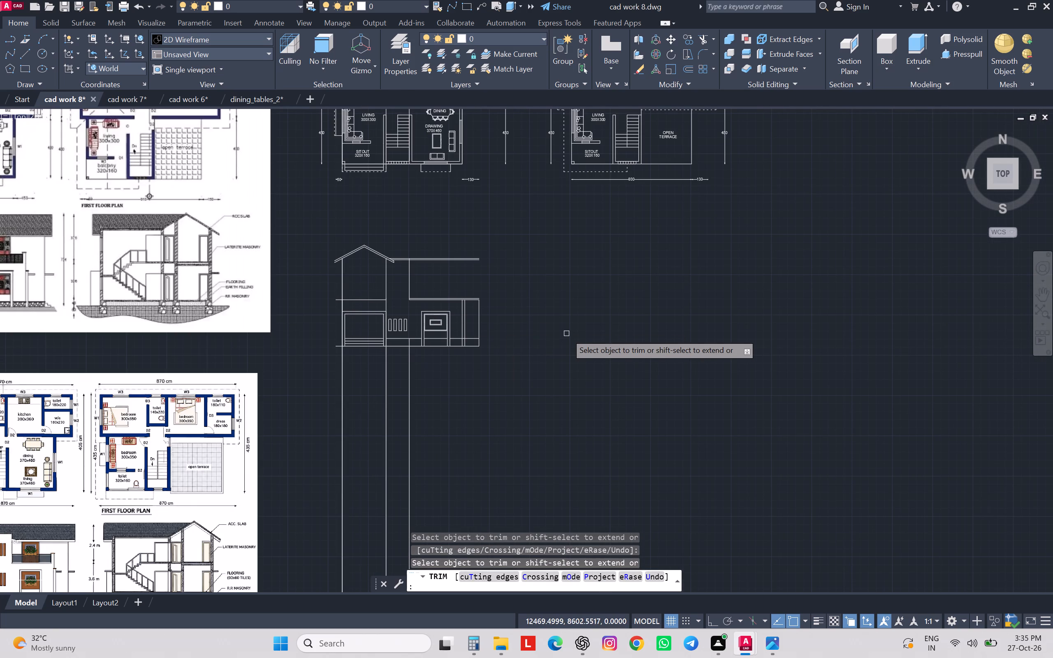
middle_click_drag(566, 334, 715, 331)
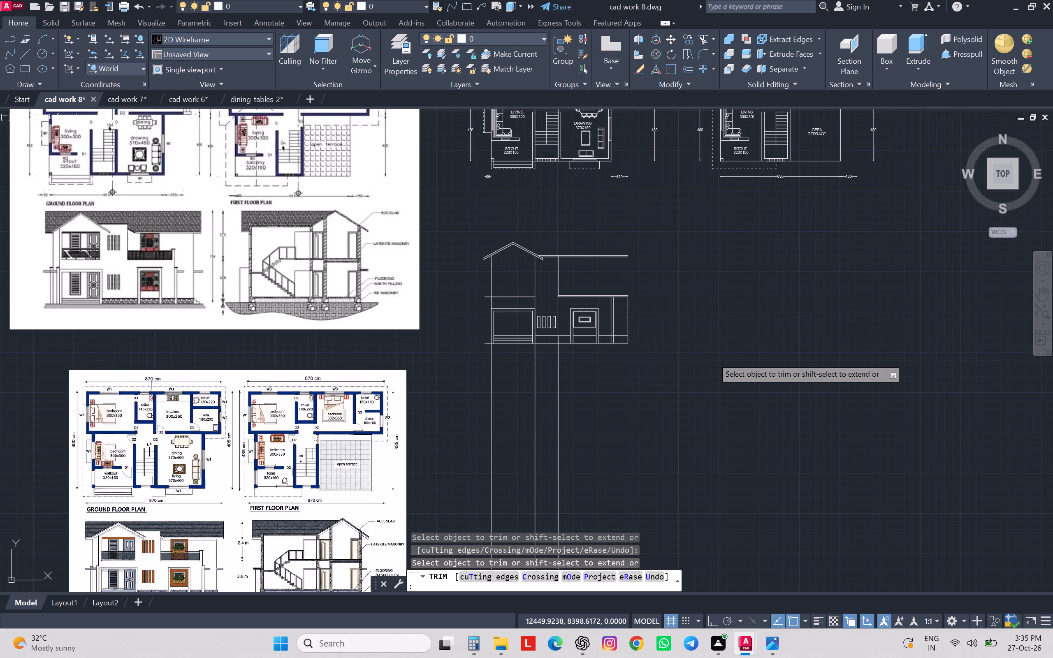
key("Escape")
key("Escape")
key("Escape")
key("Escape")
key("Escape")
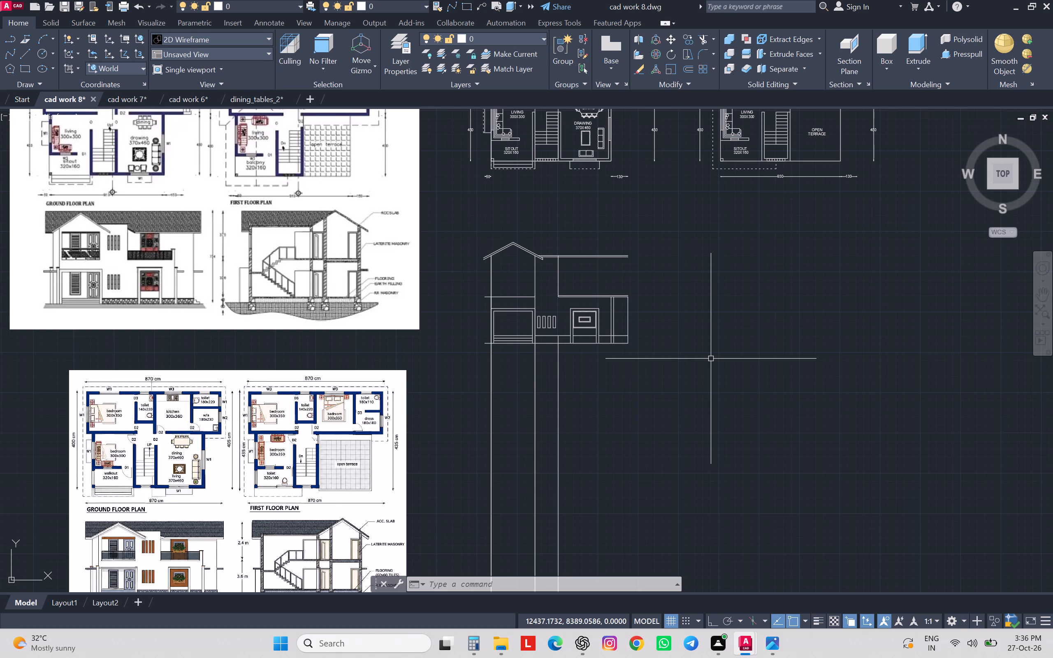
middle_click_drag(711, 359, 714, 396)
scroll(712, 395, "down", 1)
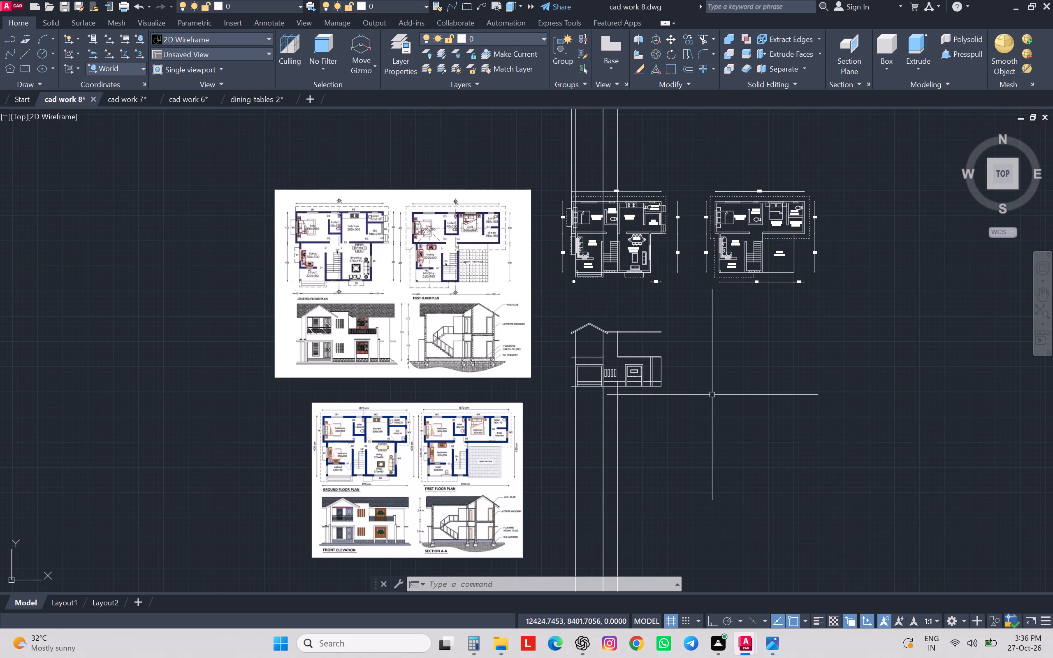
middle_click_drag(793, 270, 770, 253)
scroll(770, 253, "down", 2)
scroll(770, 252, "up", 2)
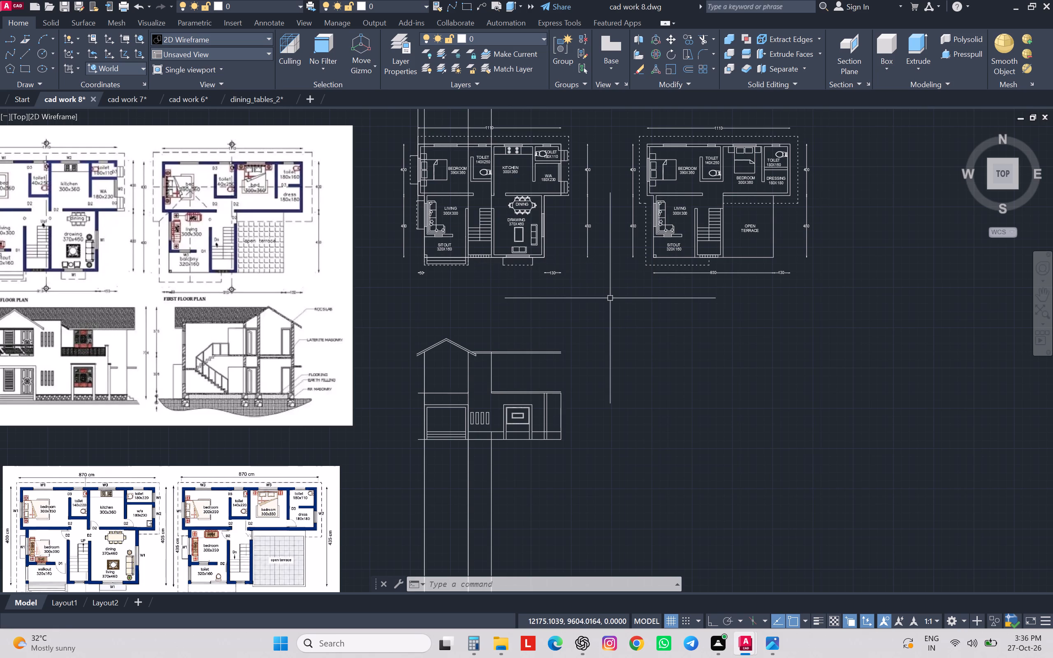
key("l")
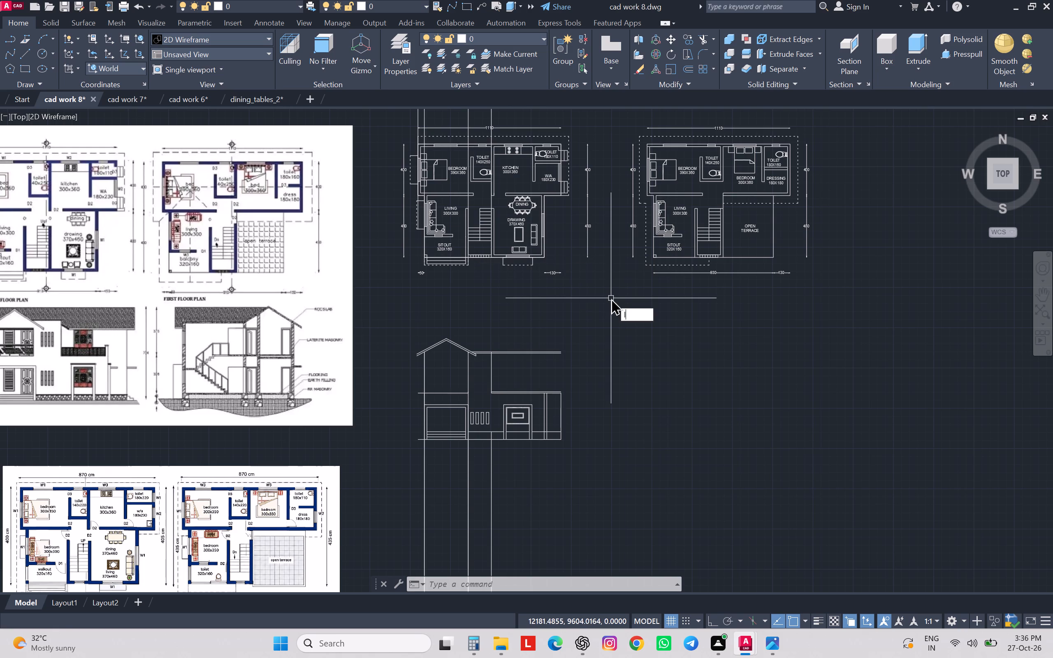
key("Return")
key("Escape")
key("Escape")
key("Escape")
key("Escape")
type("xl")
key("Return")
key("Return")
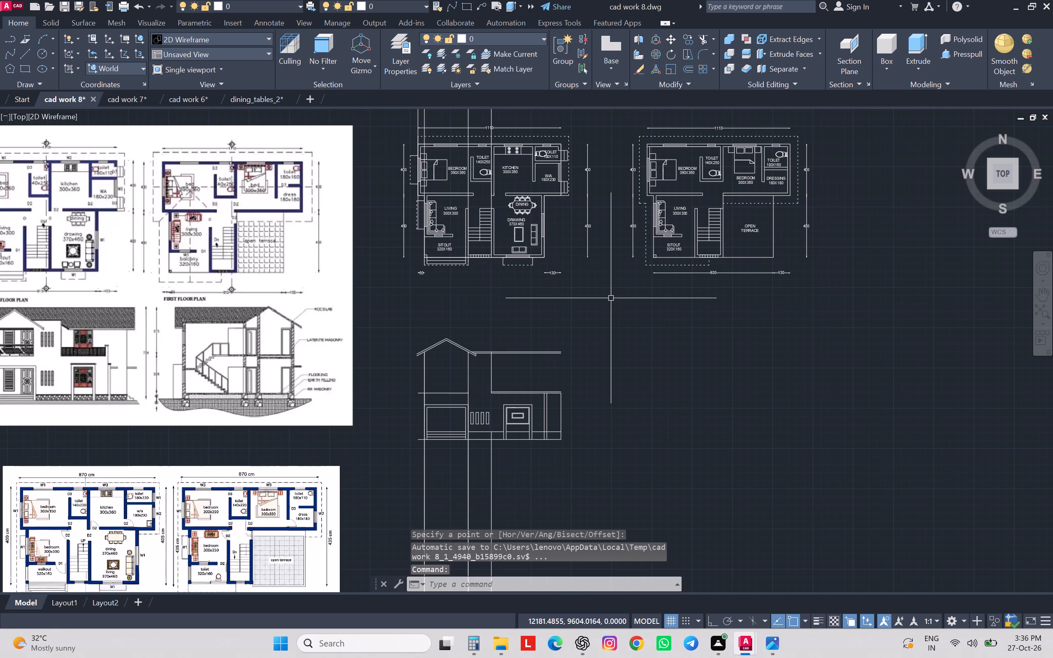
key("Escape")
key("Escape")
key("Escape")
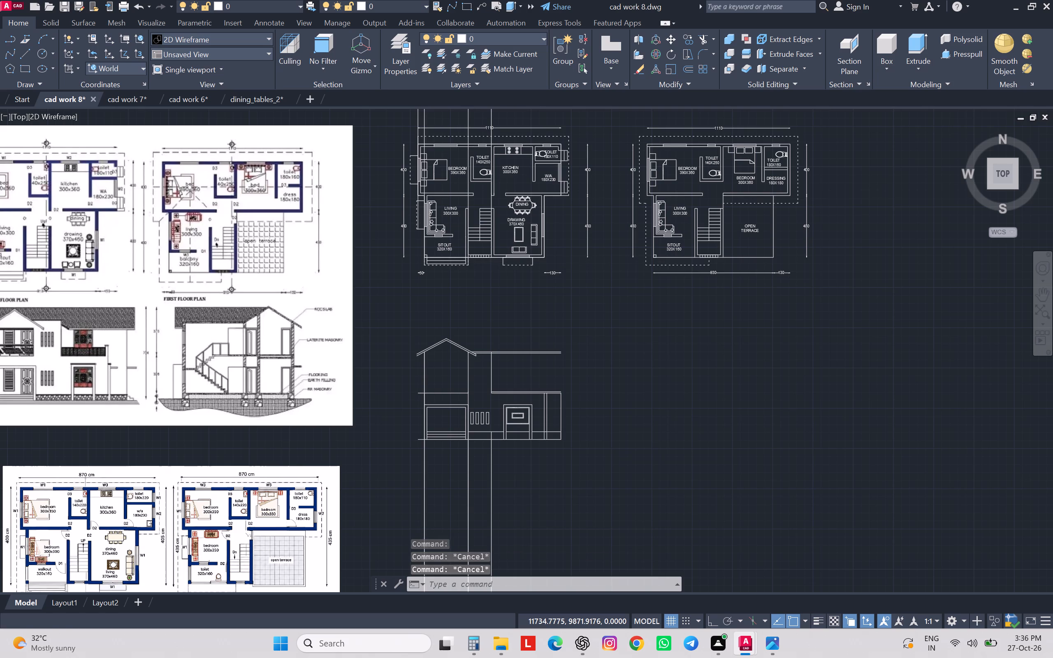
Draw two vertical construction lines through the outer and inner corners of the drawing room's right wall in the ground floor plan.
key("x")
key("l")
key("Return")
key("v")
key("Return")
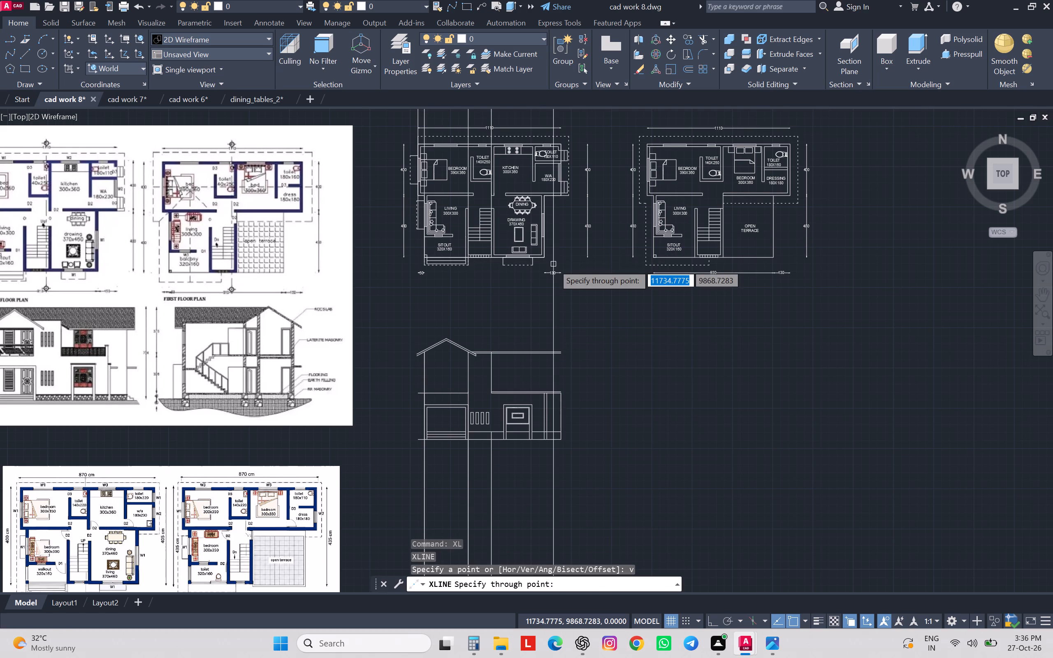
scroll(551, 260, "up", 3)
left_click(531, 247)
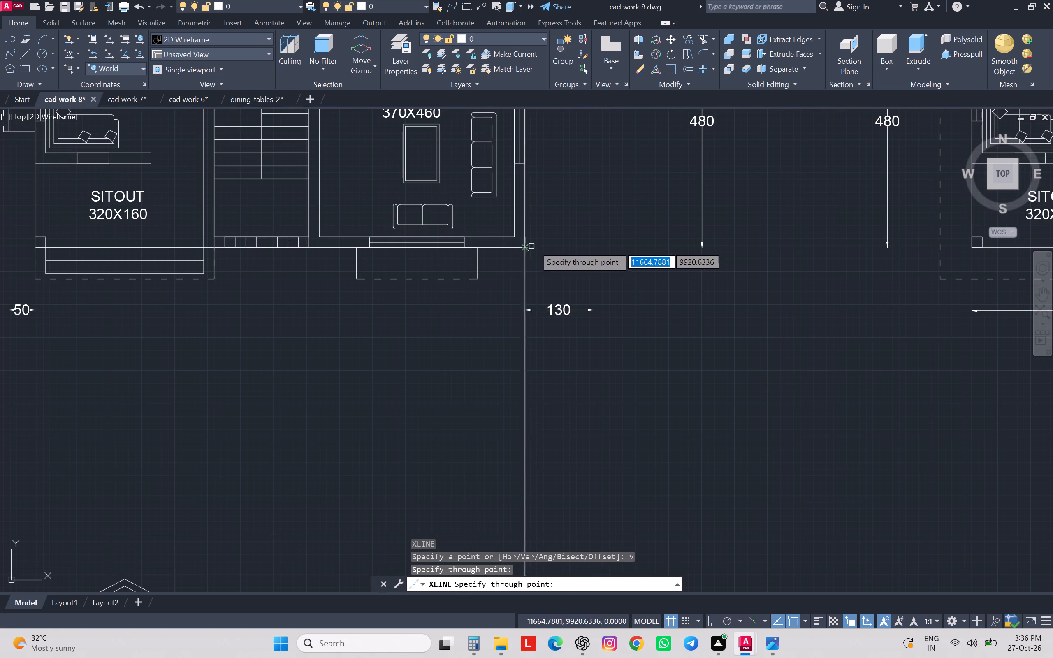
scroll(586, 232, "down", 3)
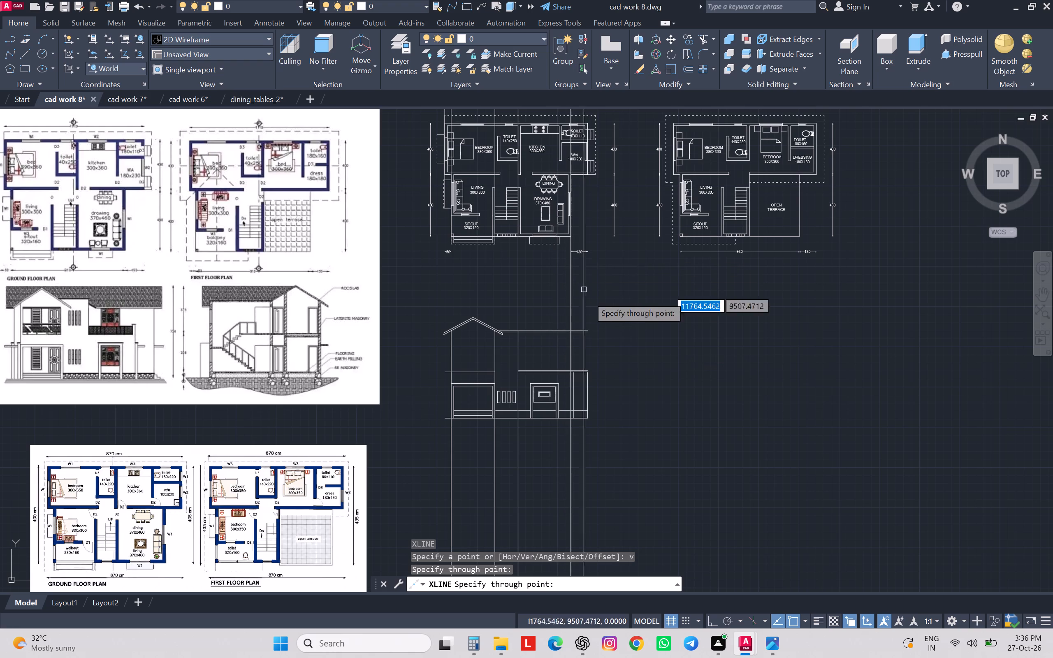
scroll(566, 254, "up", 6)
scroll(566, 254, "down", 2)
scroll(579, 158, "down", 1)
scroll(579, 158, "up", 2)
scroll(579, 176, "down", 2)
middle_click_drag(579, 176, 579, 246)
scroll(579, 191, "up", 3)
scroll(579, 246, "down", 1)
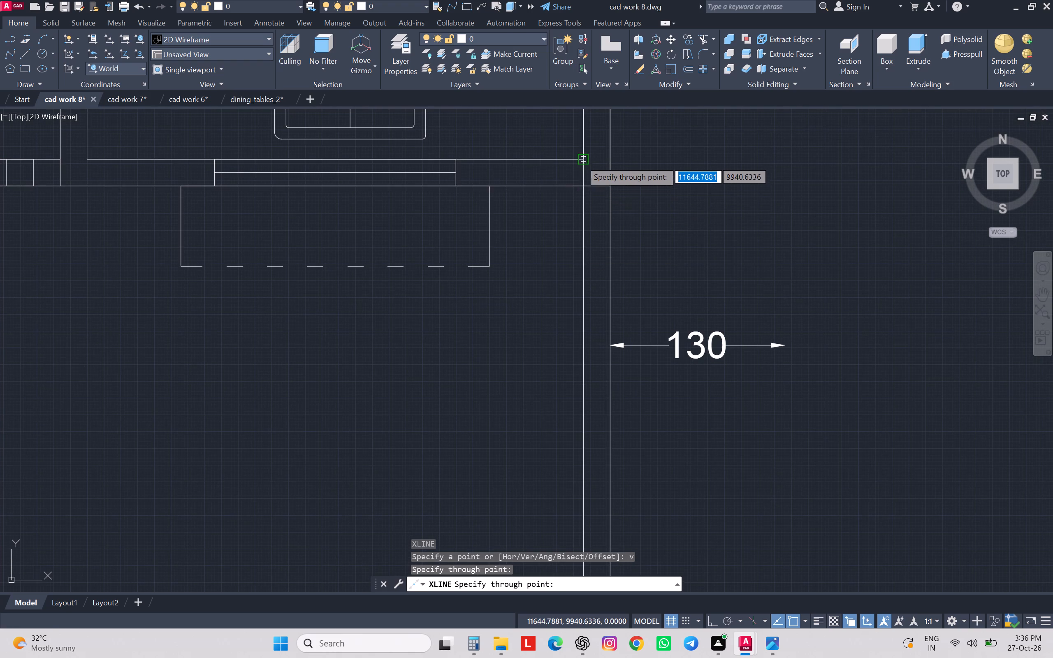
left_click(581, 160)
scroll(583, 158, "down", 7)
key("Escape")
key("Escape")
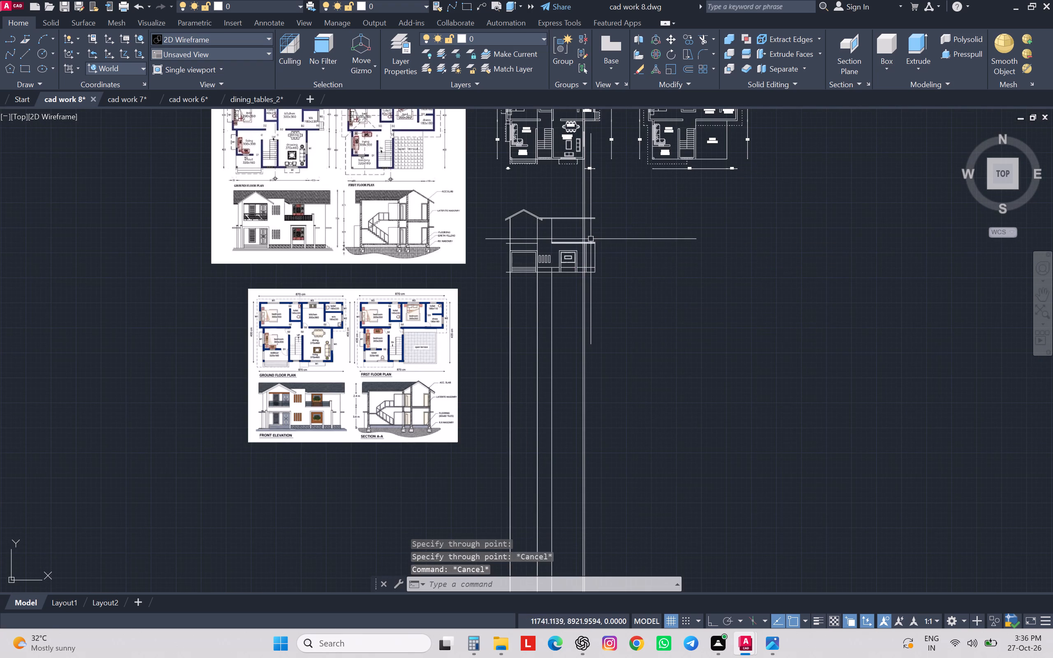
key("Escape")
key("Escape")
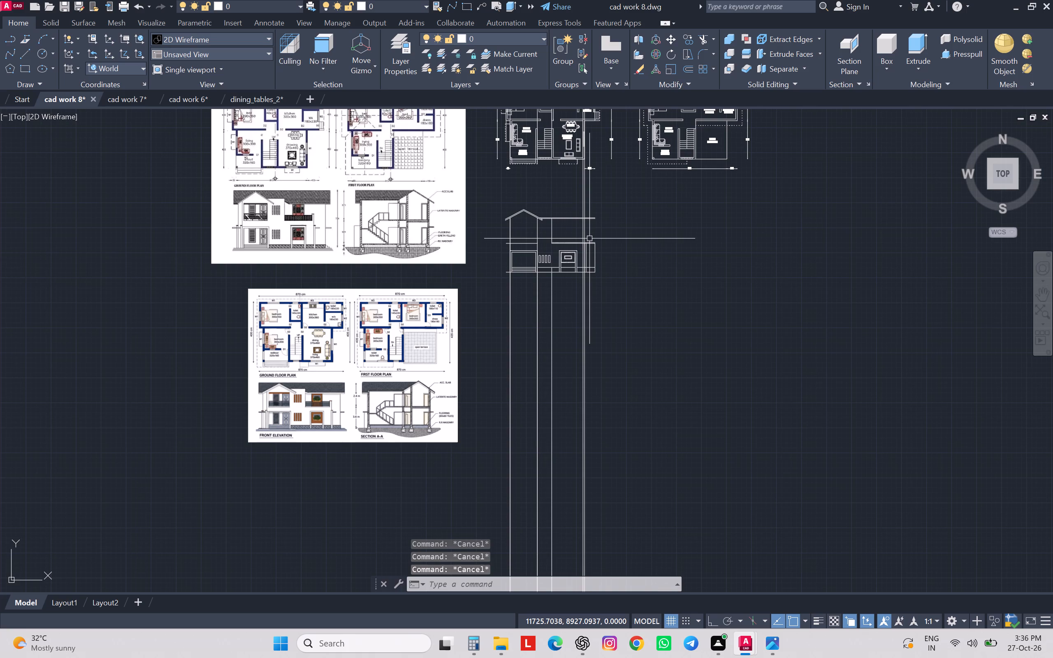
Erase the floor slab's upper line over the elevation's right wing.
scroll(585, 241, "up", 3)
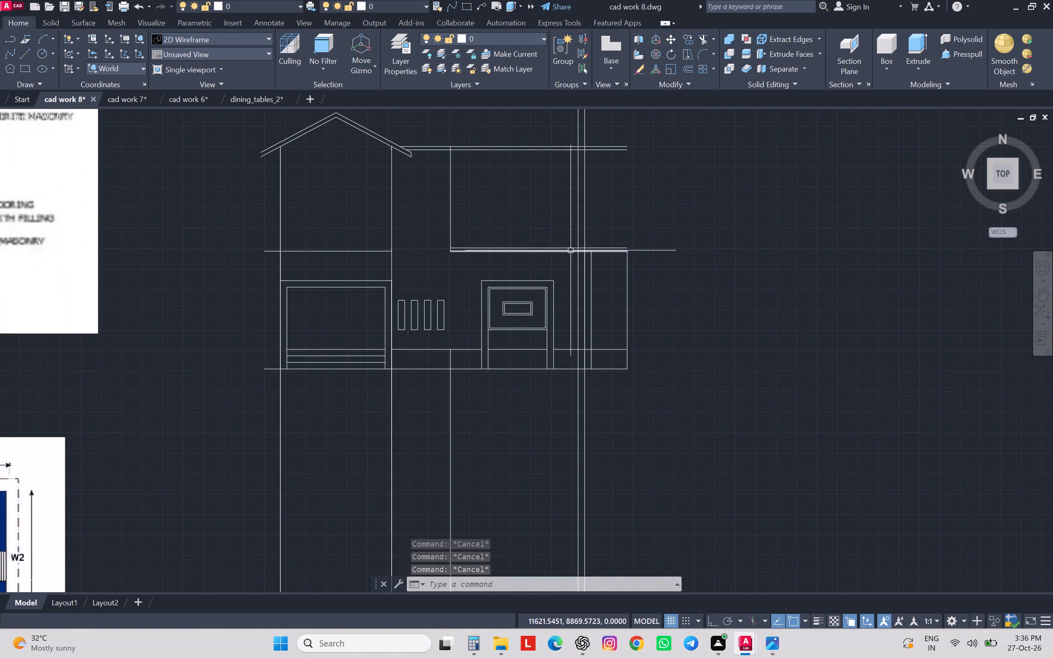
scroll(571, 250, "up", 1)
left_click(569, 247)
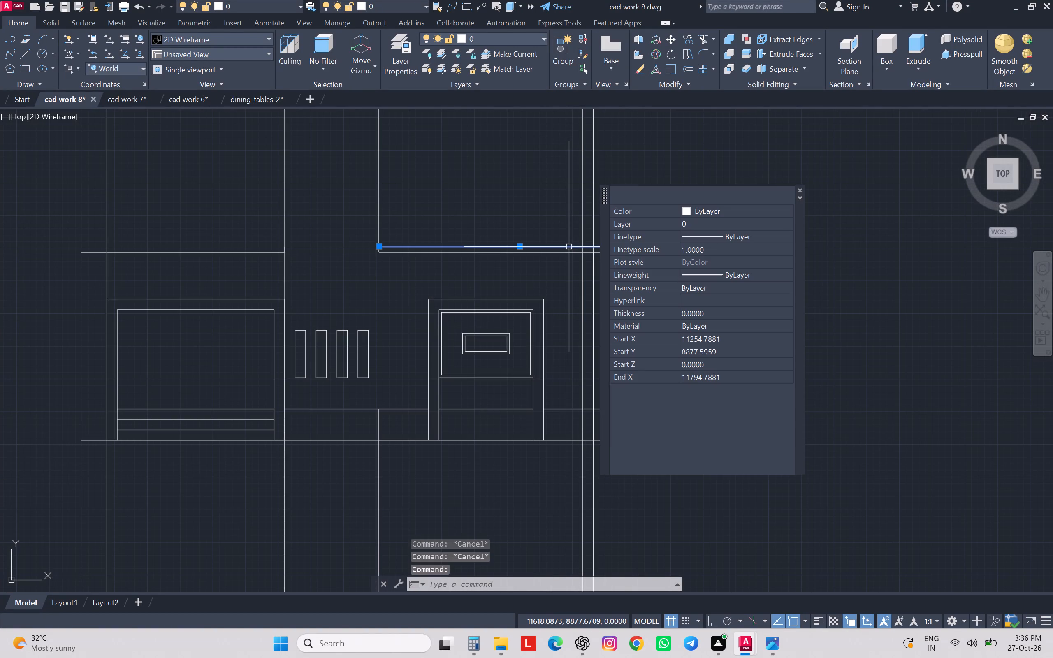
key("Delete")
Offset the right wing's remaining floor slab line 90 upward.
left_click(562, 251)
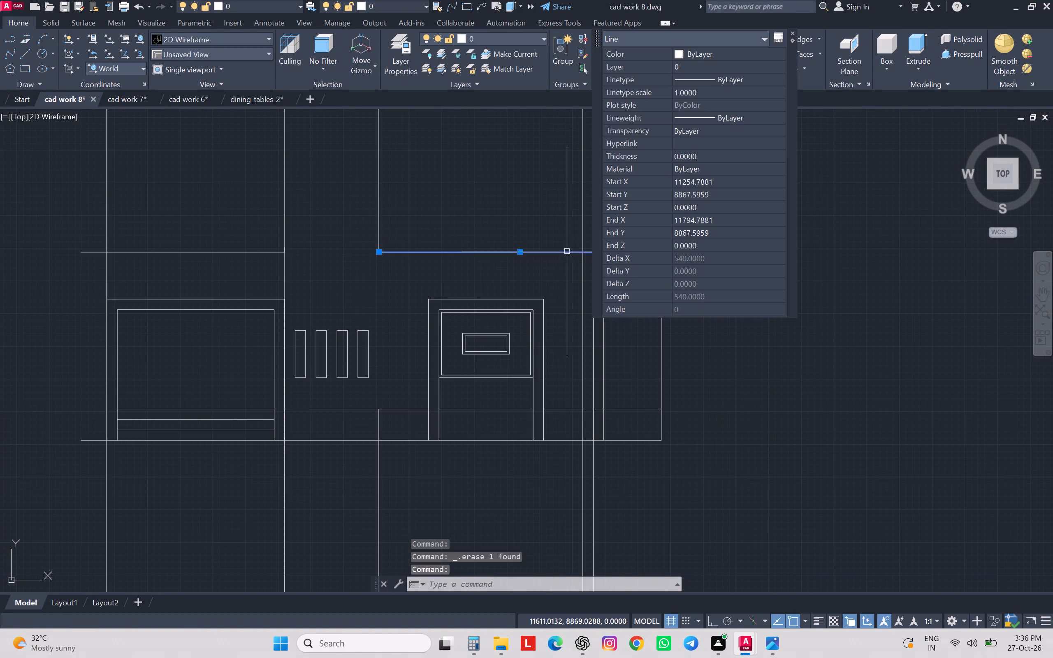
key("o")
key("Return")
type("90")
key("Return")
left_click(719, 184)
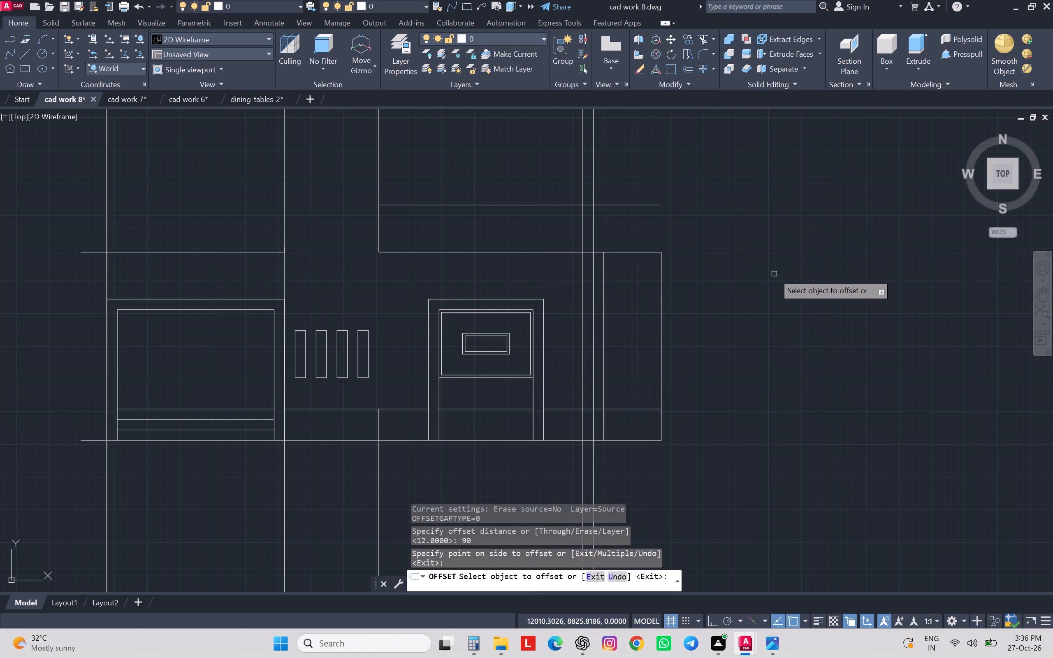
scroll(773, 274, "down", 2)
middle_click_drag(767, 289, 773, 310)
key("Escape")
key("Escape")
key("Escape")
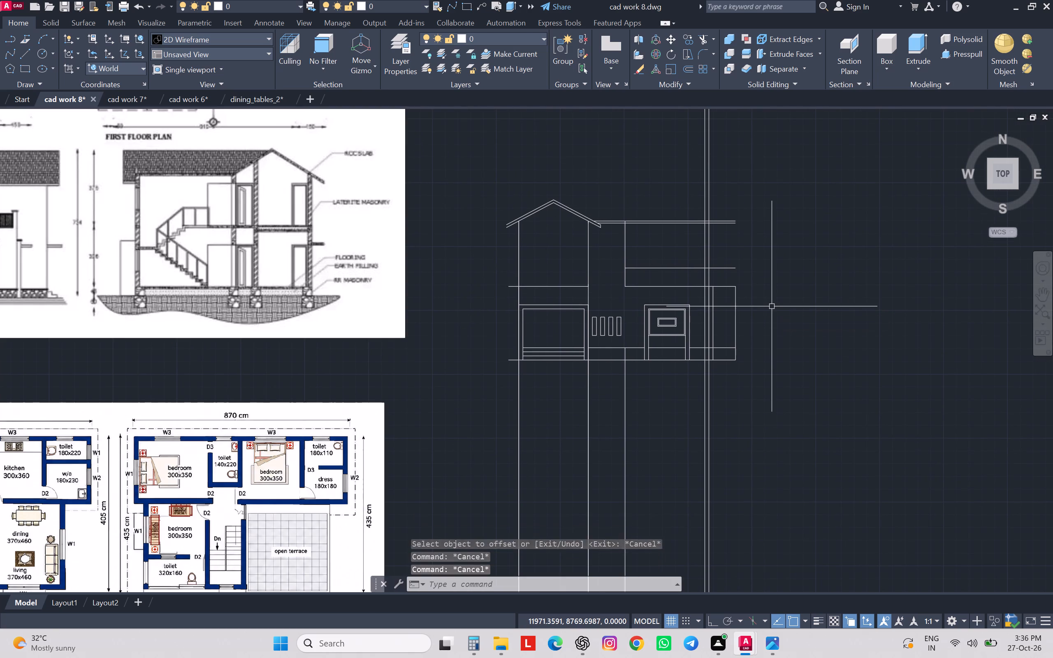
key("Escape")
Trim the offset line outside the two new construction lines, and trim those lines between it and the roof slab to cap the pillar.
type("tr")
key("space")
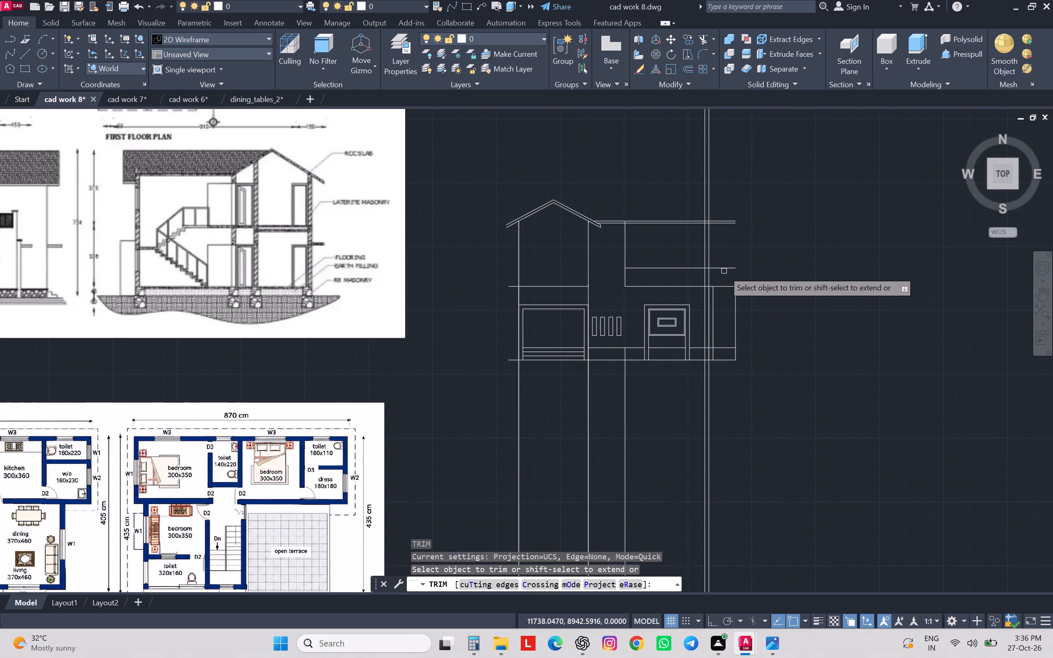
left_click(724, 270)
left_click(719, 256)
left_click(696, 258)
scroll(716, 239, "down", 1)
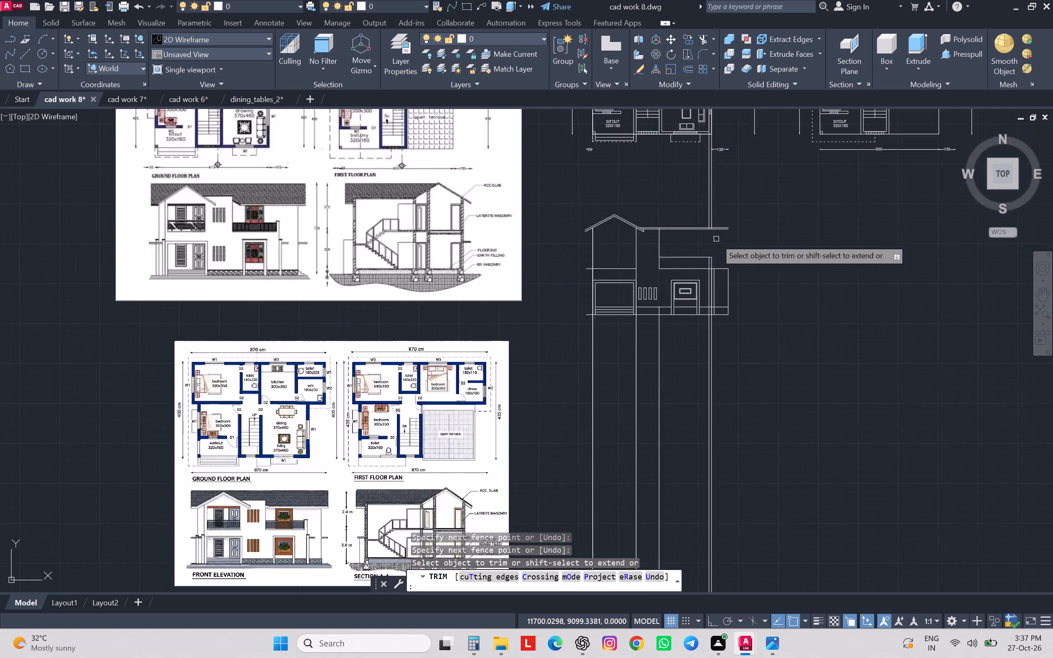
scroll(716, 239, "down", 1)
scroll(455, 261, "up", 2)
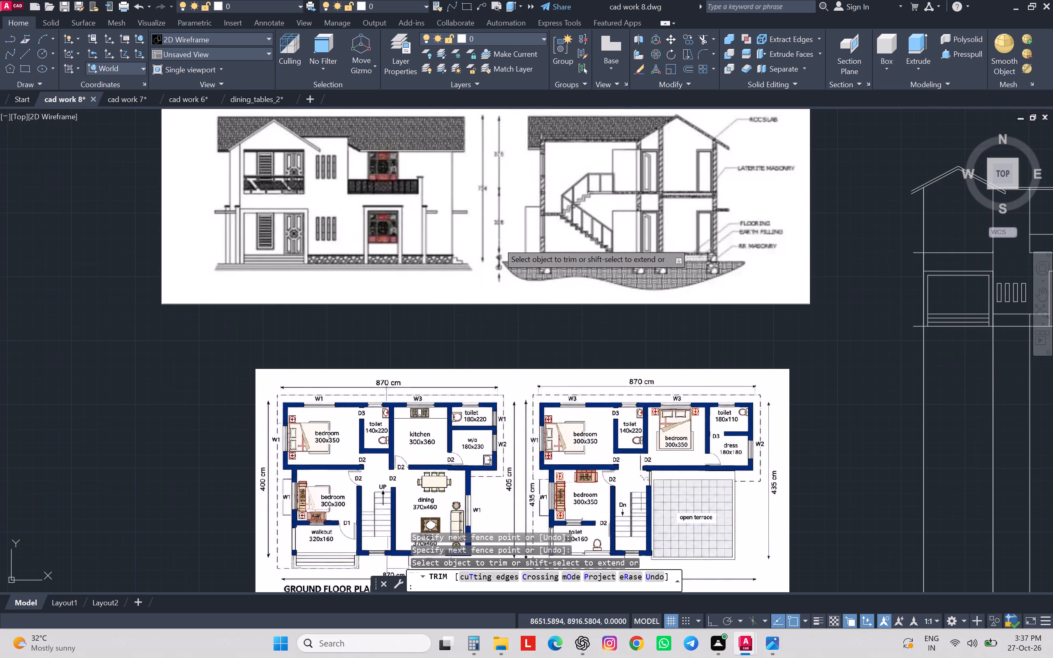
middle_click_drag(765, 363, 747, 372)
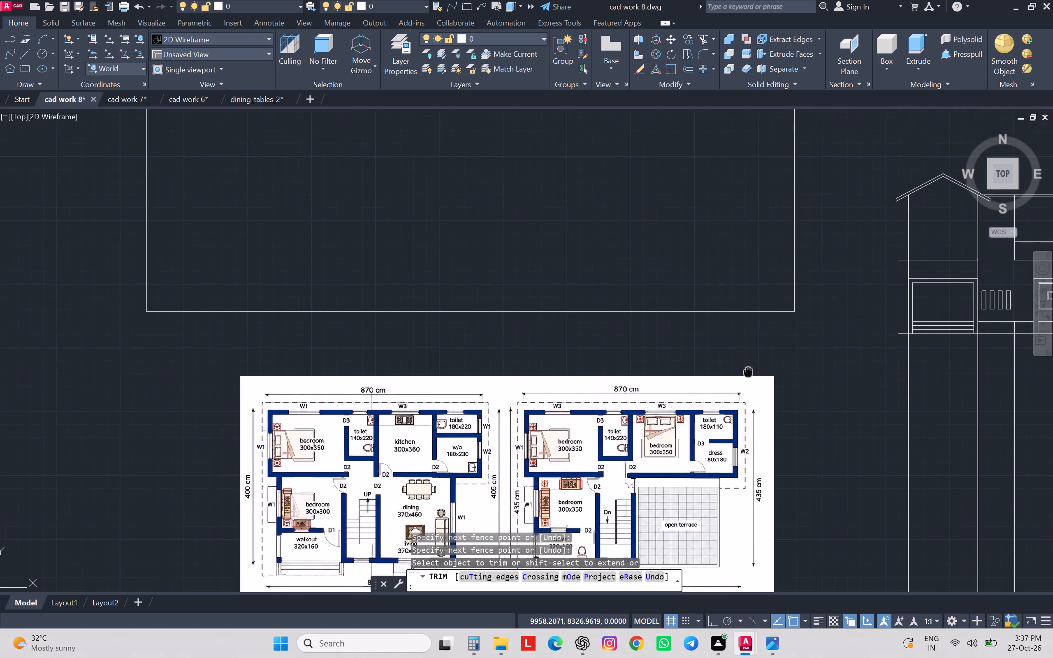
middle_click_drag(747, 372, 429, 418)
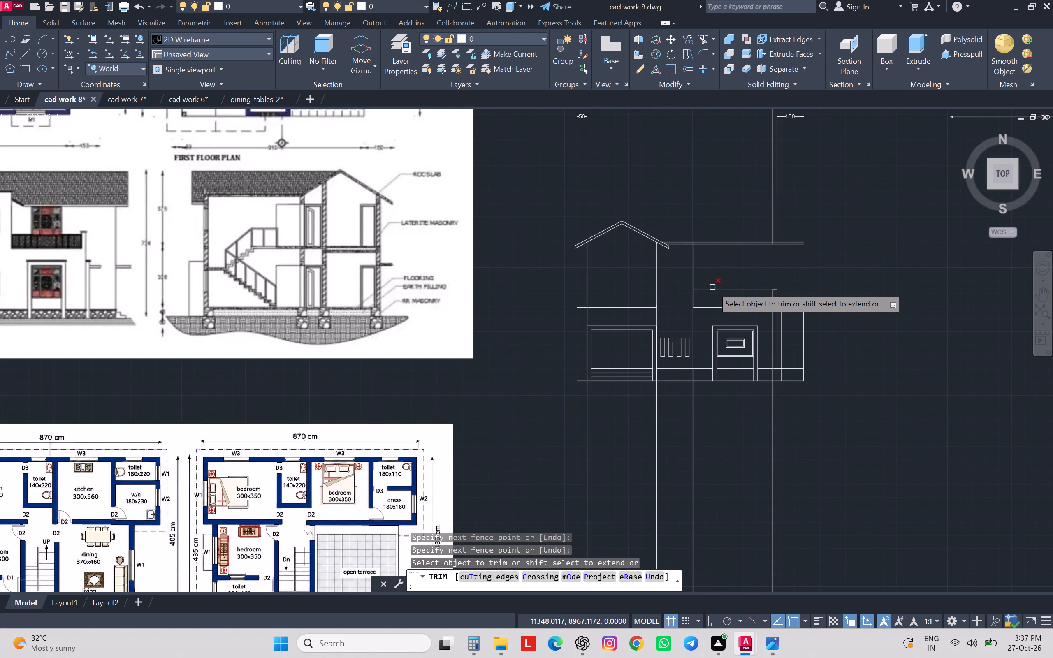
left_click(712, 287)
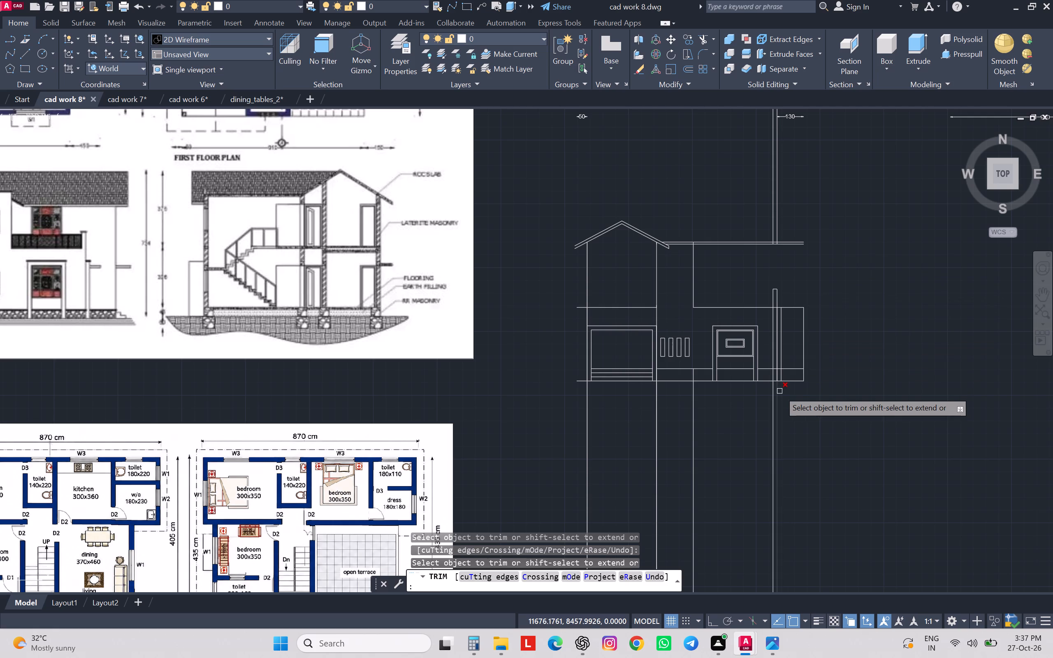
Trim both pillar construction lines below the ground line, and the left one between the floor slab and ground.
left_click_drag(782, 392, 777, 393)
left_click(764, 394)
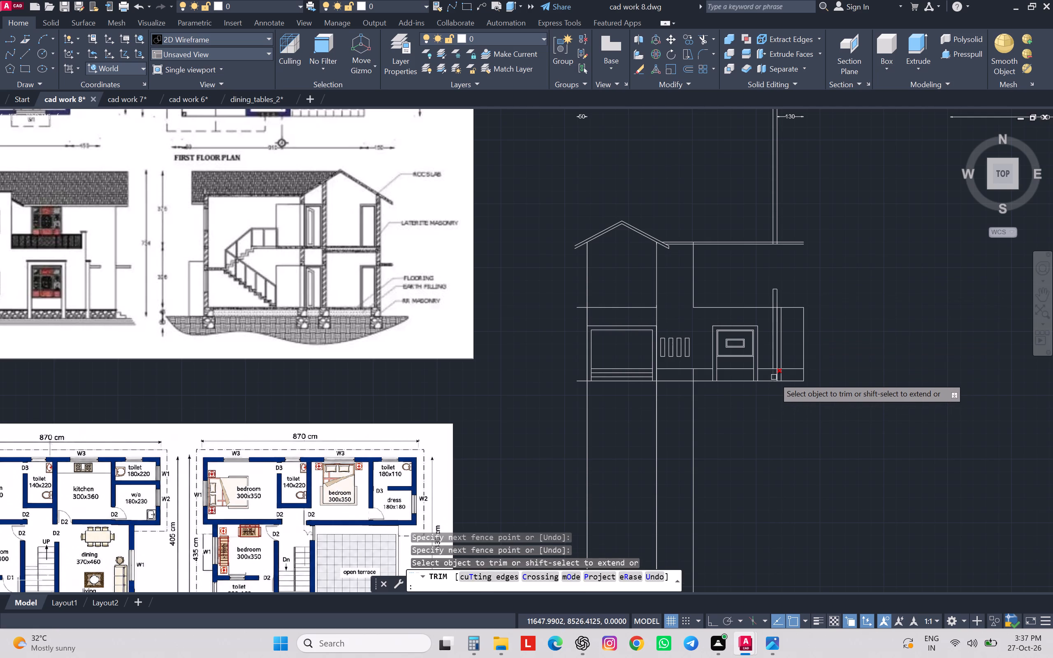
left_click(773, 336)
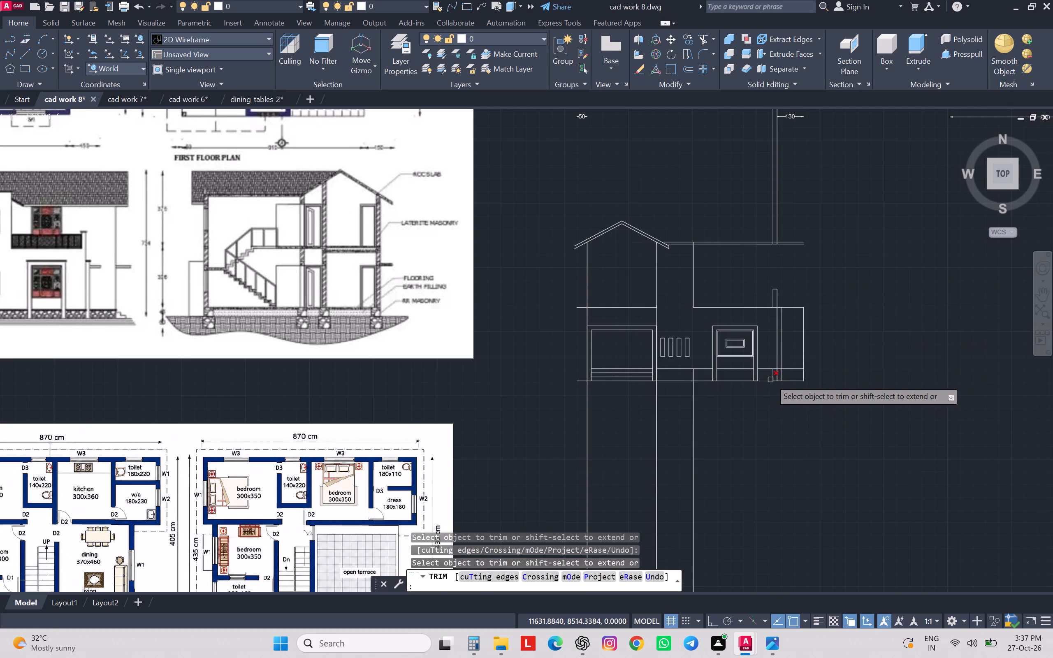
scroll(770, 380, "up", 1)
left_click(774, 375)
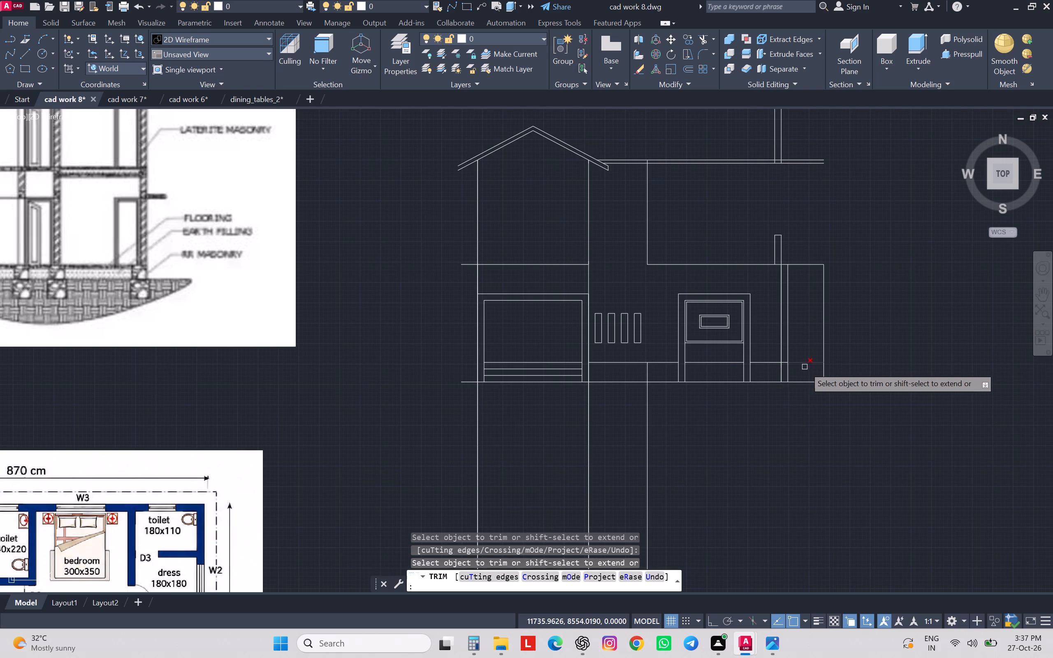
Trim the plinth's upper line between the two vertical edges of the right wing's ground floor pillar.
scroll(805, 367, "down", 2)
scroll(806, 371, "up", 3)
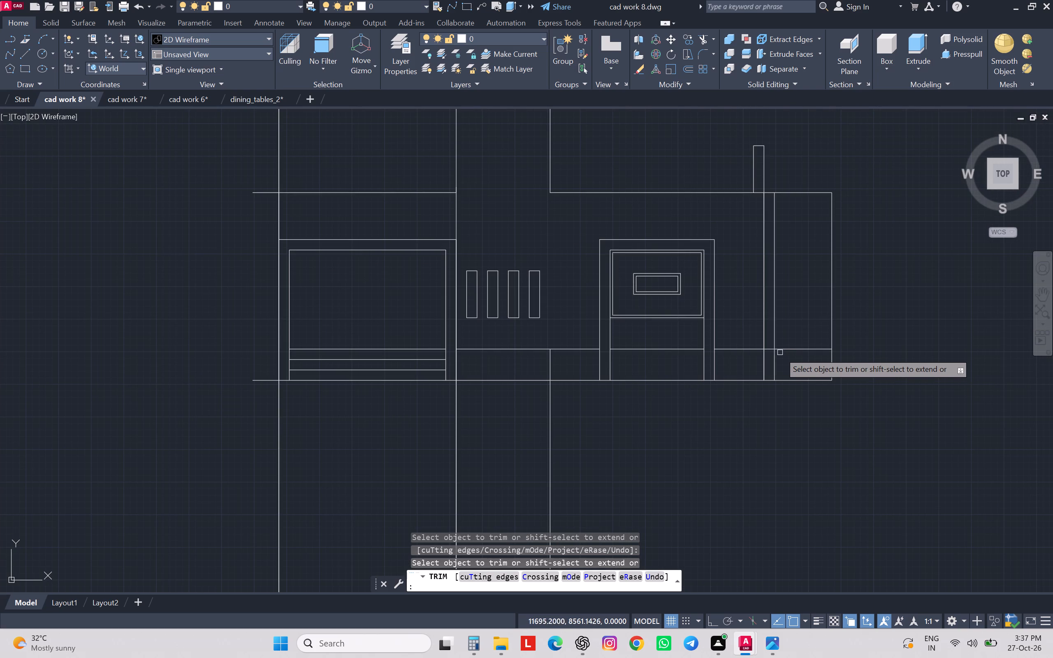
left_click(770, 351)
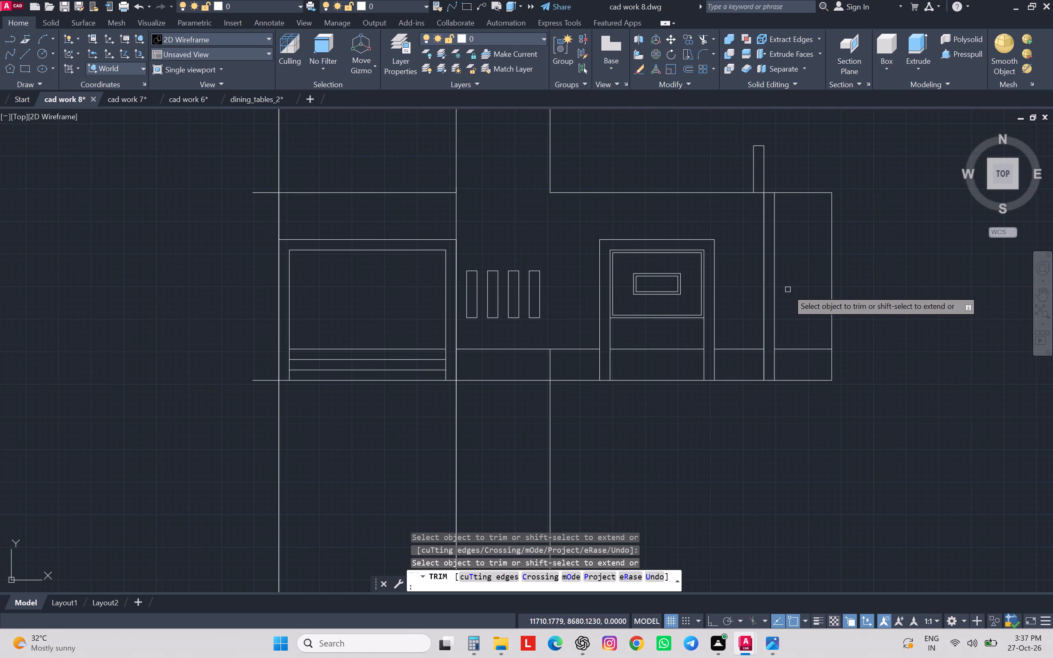
scroll(787, 294, "down", 4)
middle_click_drag(758, 264, 771, 333)
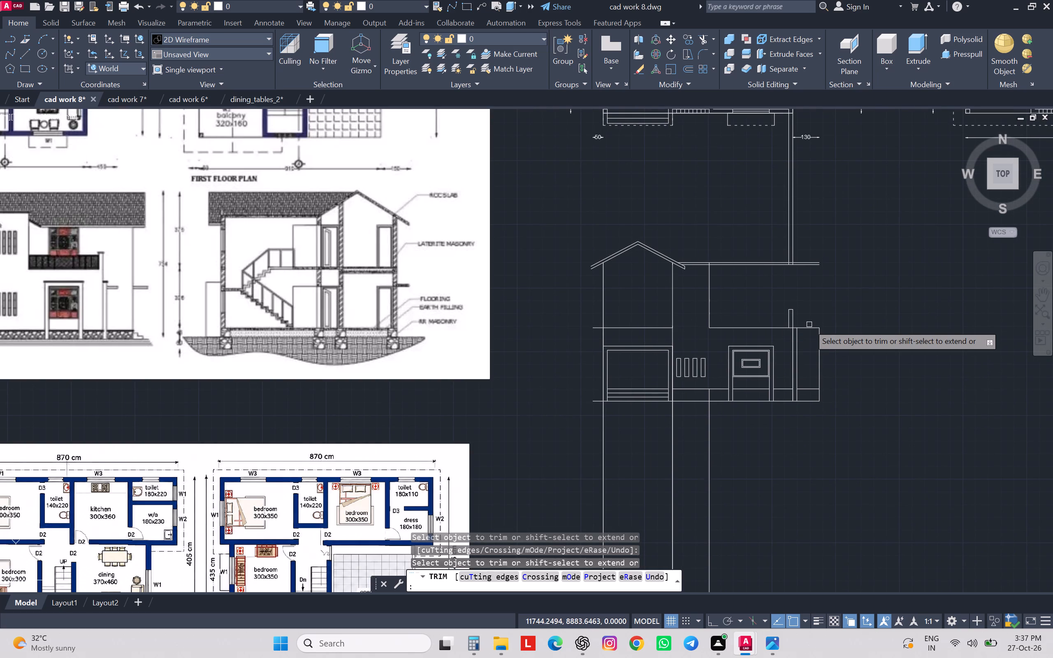
key("Escape")
key("Escape")
key("Escape")
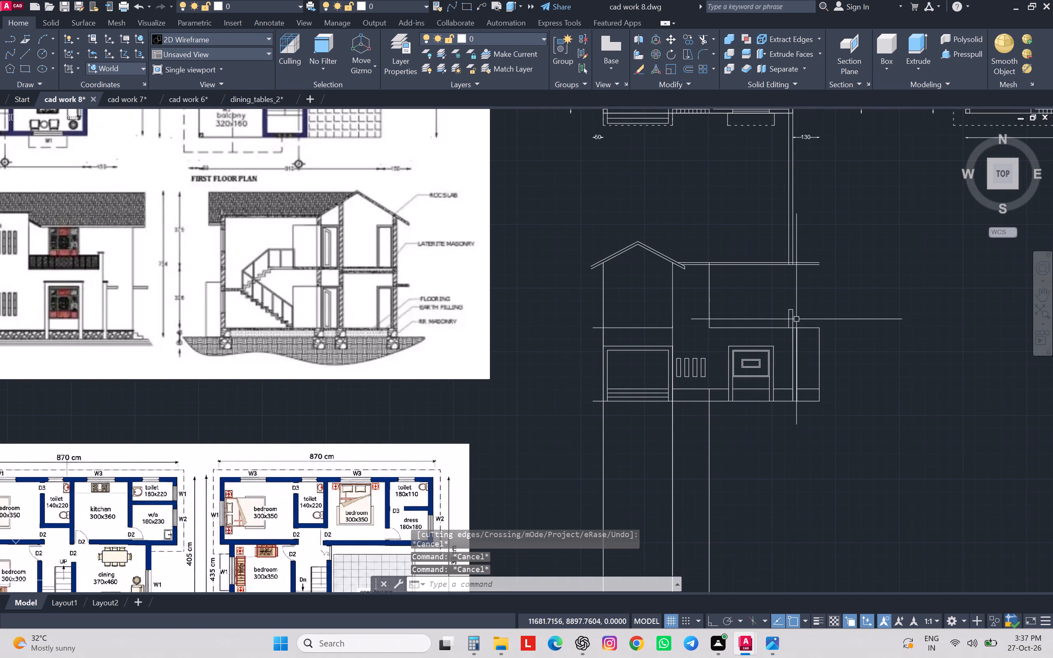
Draw a horizontal line from just below the upper pillar's top on its left edge to the first floor wall line.
key("l")
key("Return")
scroll(783, 302, "up", 4)
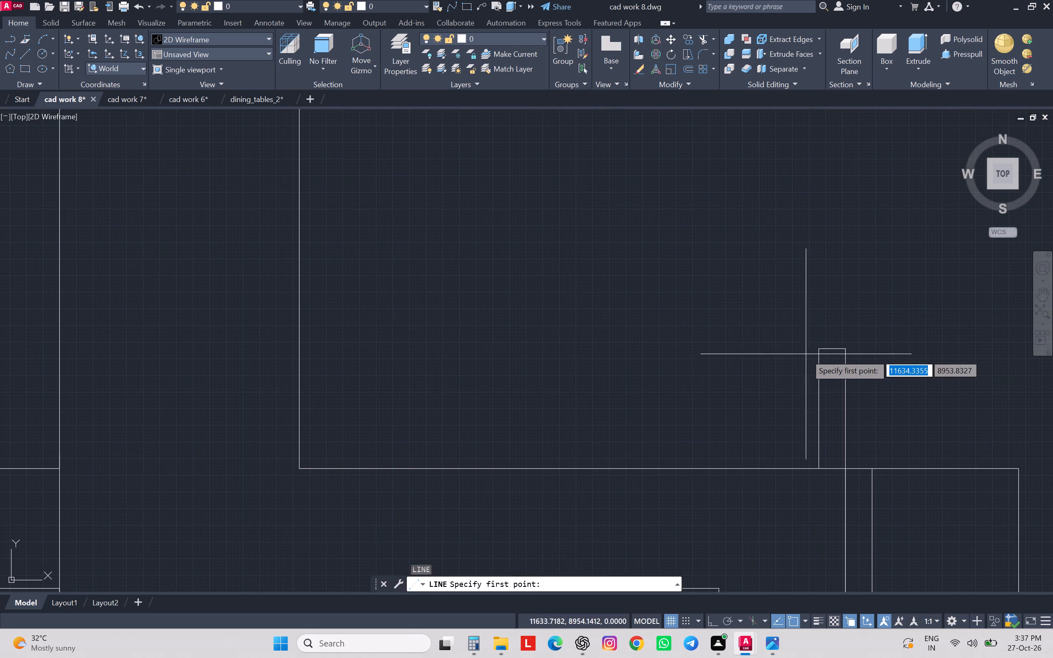
left_click(818, 360)
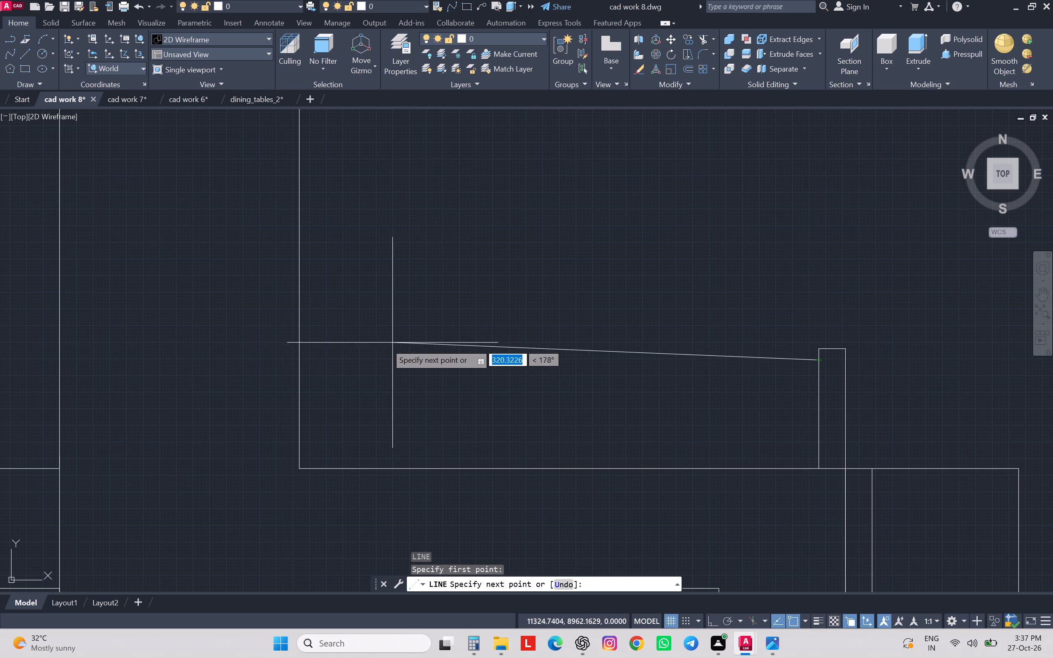
key("F8")
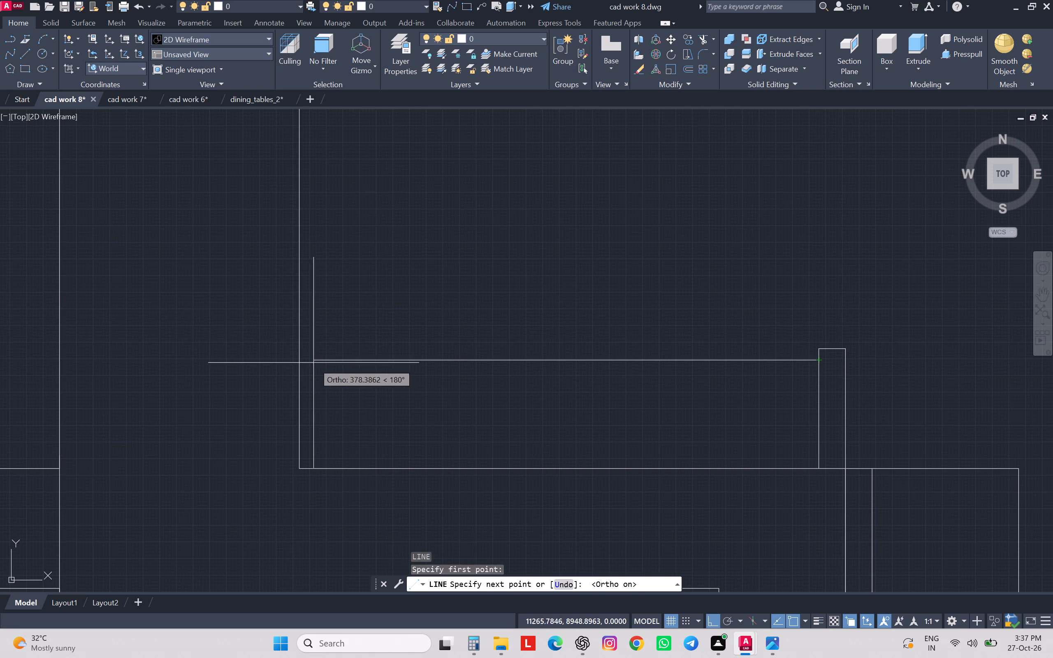
left_click(302, 360)
key("Escape")
key("Escape")
key("Escape")
Examine the balcony railing, pillar caps and sunshades in the two reference front elevations.
scroll(461, 307, "down", 2)
scroll(498, 331, "down", 1)
middle_click_drag(496, 354, 622, 356)
scroll(622, 356, "up", 2)
scroll(622, 354, "down", 5)
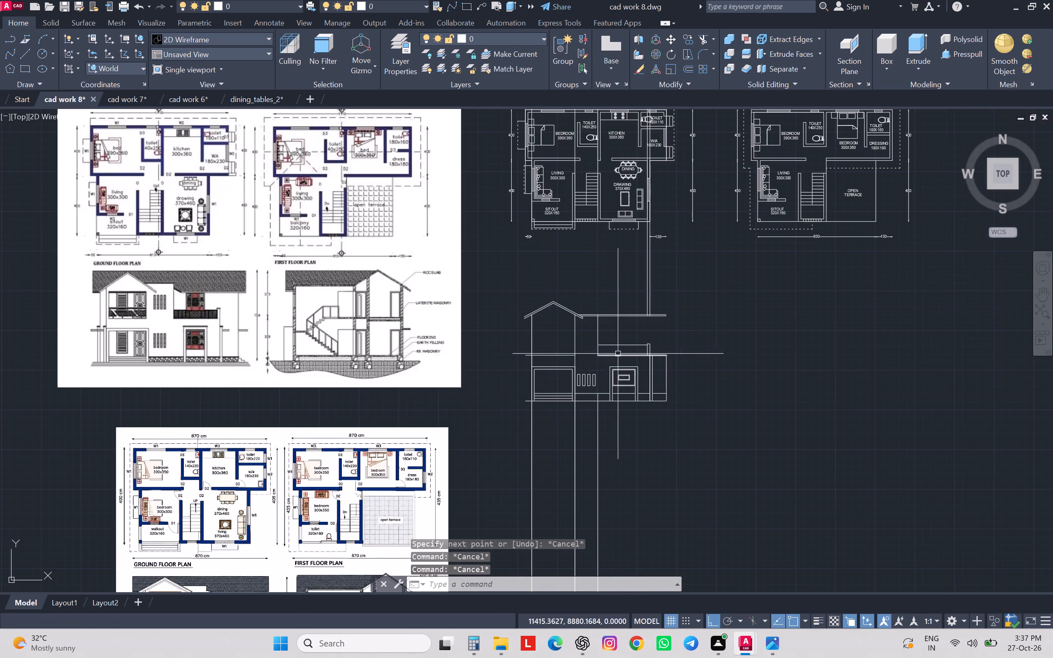
scroll(257, 335, "down", 1)
scroll(257, 335, "up", 1)
scroll(215, 328, "up", 4)
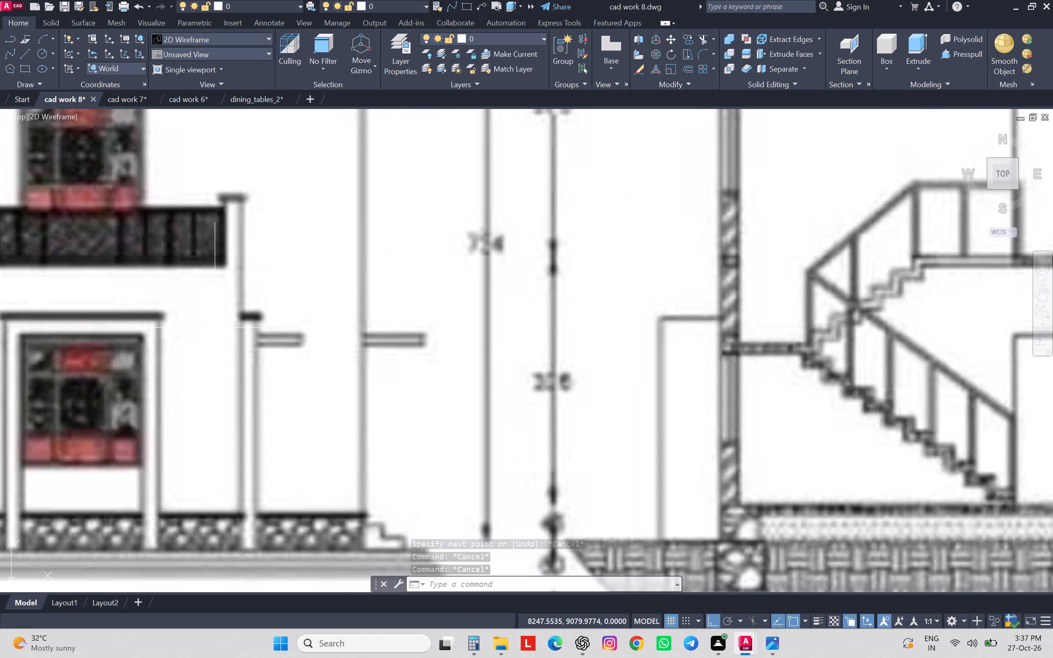
scroll(216, 326, "down", 9)
scroll(223, 382, "down", 2)
scroll(223, 382, "up", 1)
scroll(223, 382, "down", 1)
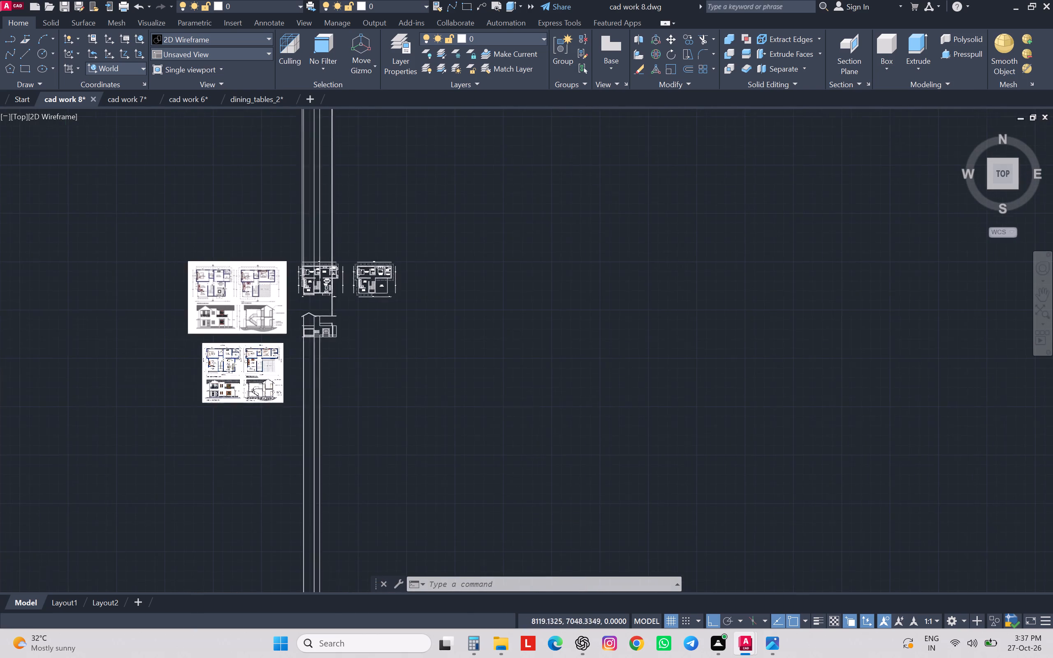
scroll(234, 378, "up", 6)
middle_click_drag(234, 378, 232, 359)
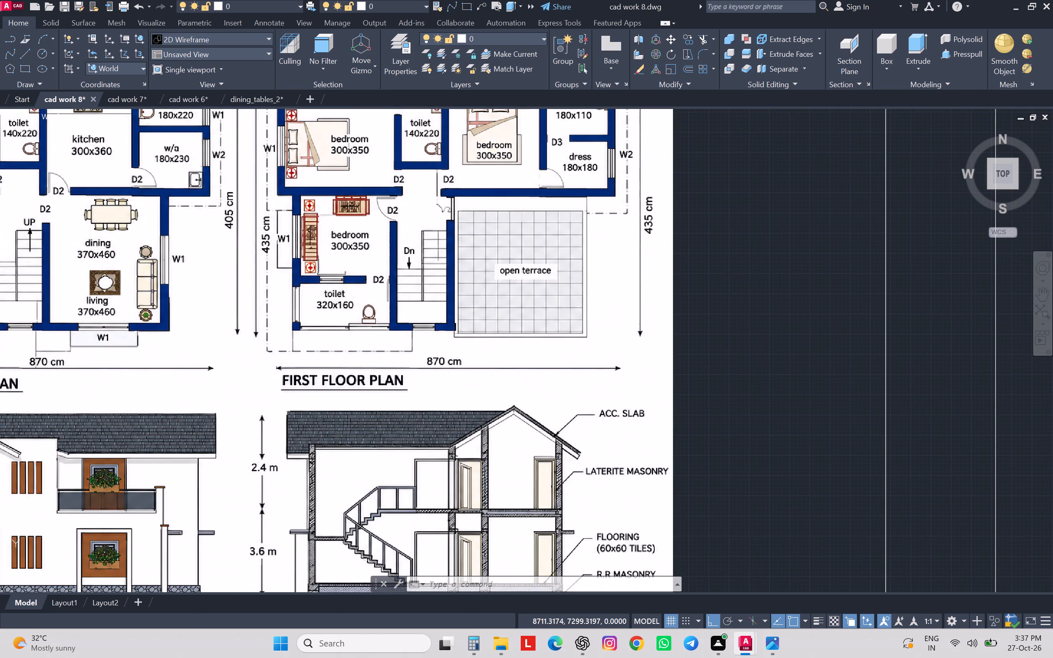
Examine the front elevations in both reference sheets against the elevation drawn so far.
scroll(232, 359, "down", 4)
scroll(230, 277, "up", 2)
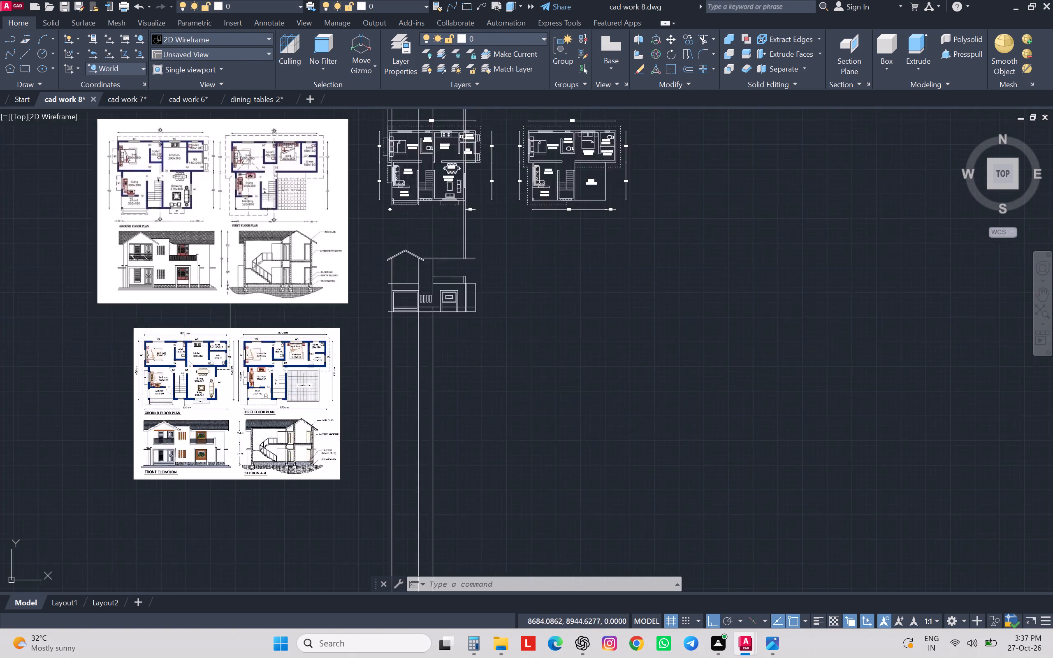
scroll(230, 277, "up", 1)
scroll(228, 276, "down", 4)
scroll(220, 368, "up", 4)
middle_click_drag(180, 288, 195, 340)
scroll(194, 331, "down", 4)
middle_click_drag(215, 285, 226, 345)
scroll(196, 309, "up", 2)
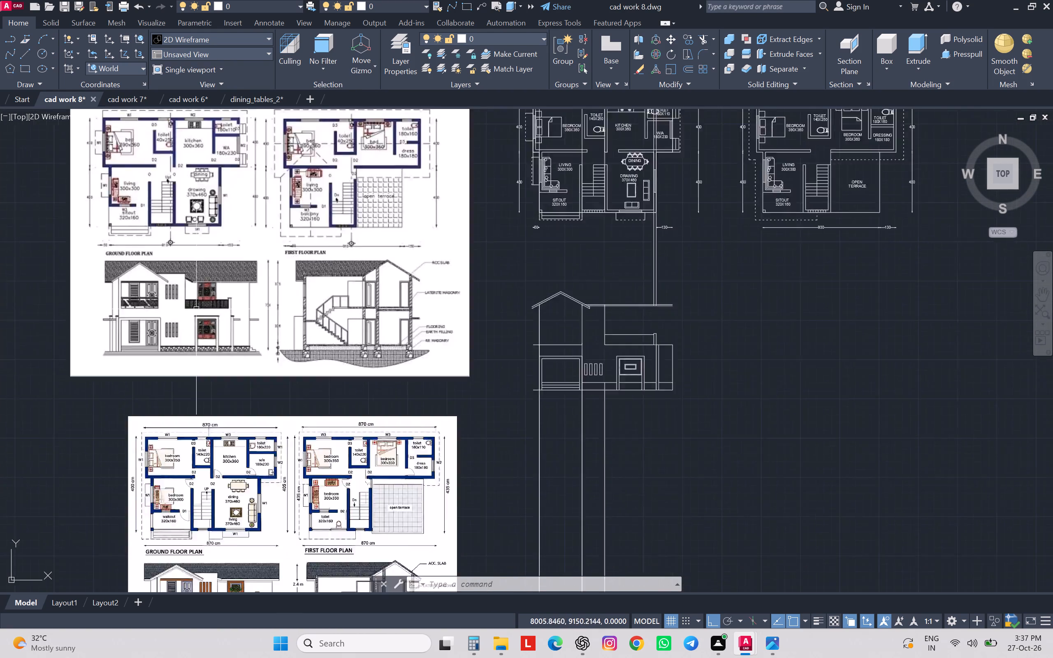
scroll(196, 309, "up", 2)
scroll(196, 309, "down", 2)
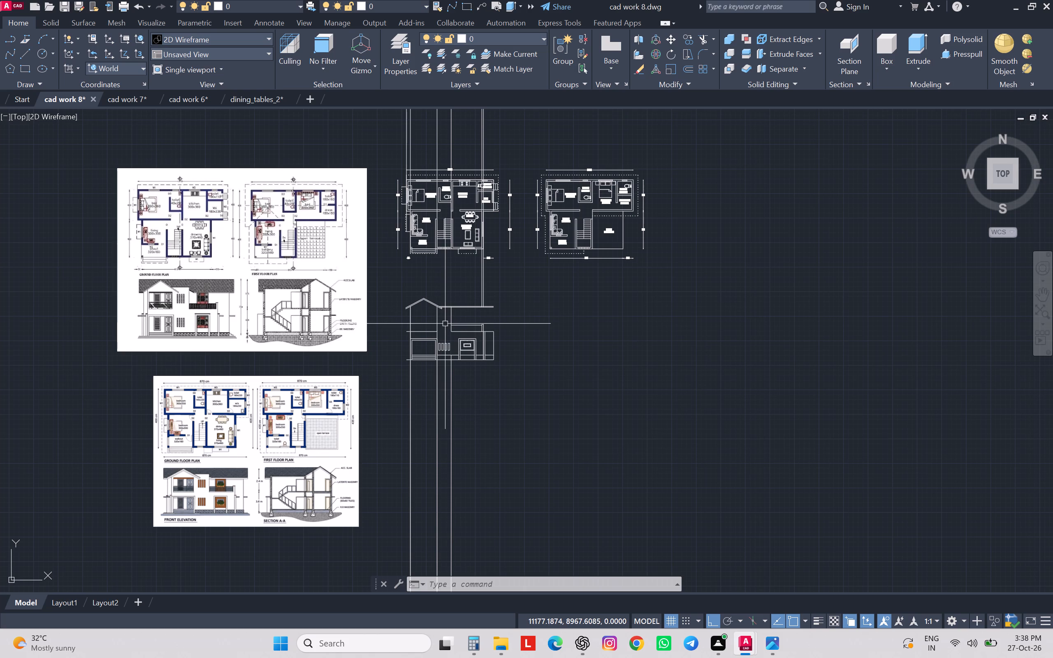
Trim the first floor slab line and the ground line where they project beyond the left block's outer wall.
scroll(445, 324, "up", 3)
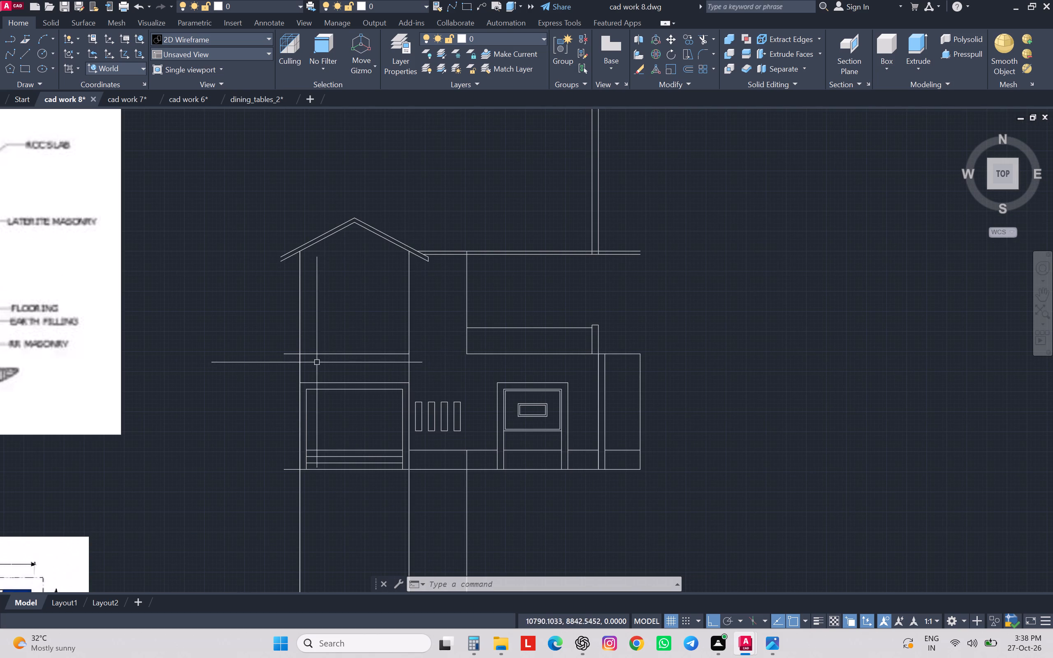
type("tr")
key("space")
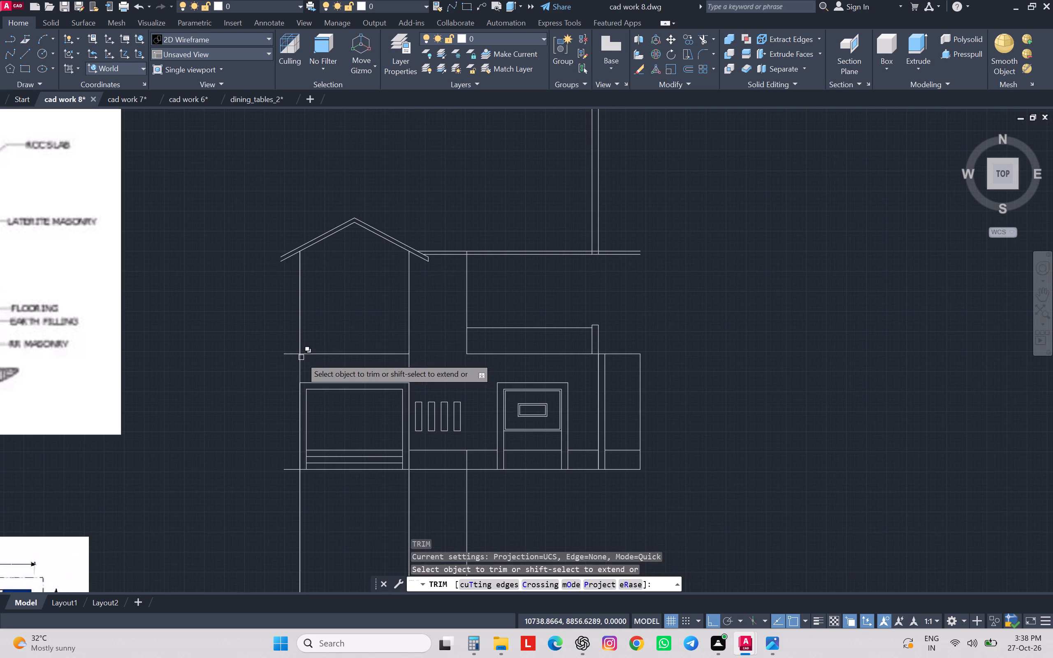
left_click(284, 353)
left_click(289, 471)
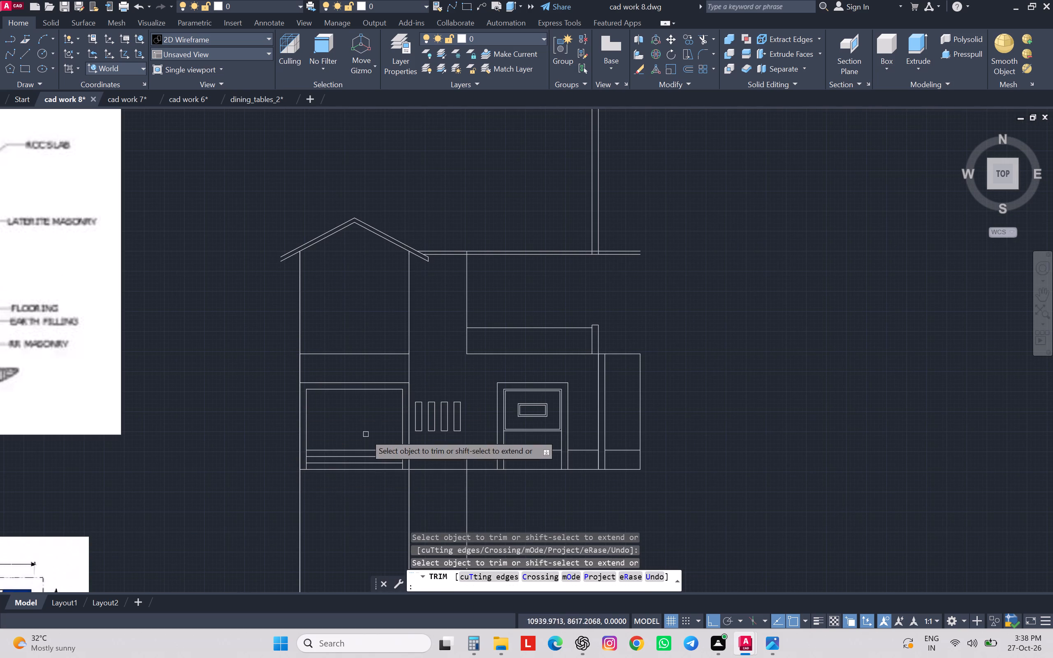
key("Escape")
key("Escape")
key("Escape")
key("Escape")
key("Escape")
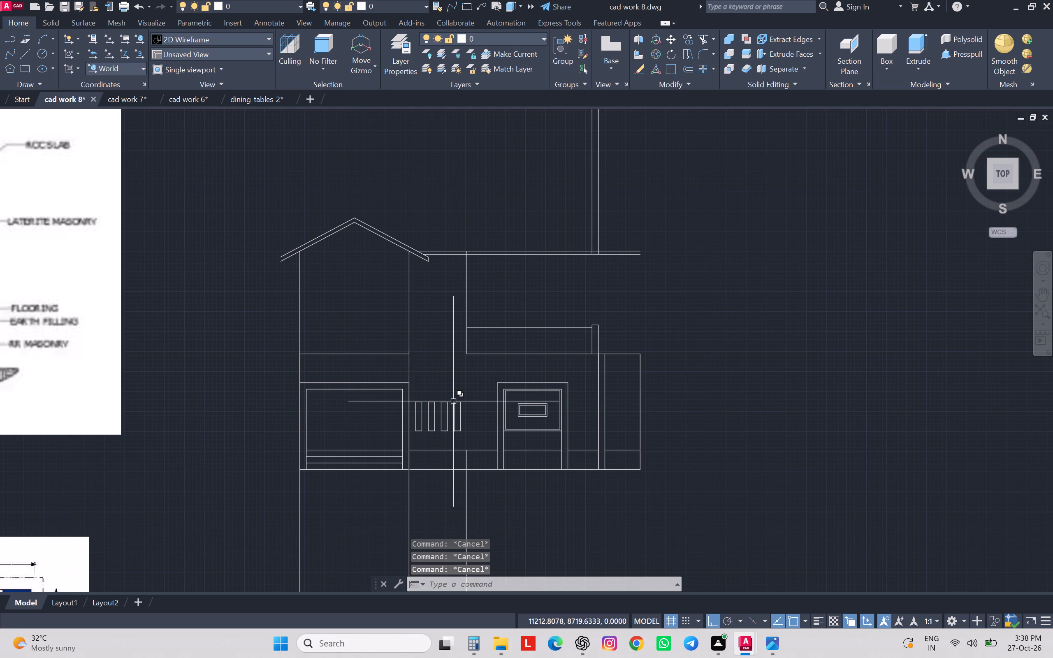
Offset the left block's first floor slab line 90 upward for the top of the balcony railing.
key("o")
key("Return")
type("90")
key("Return")
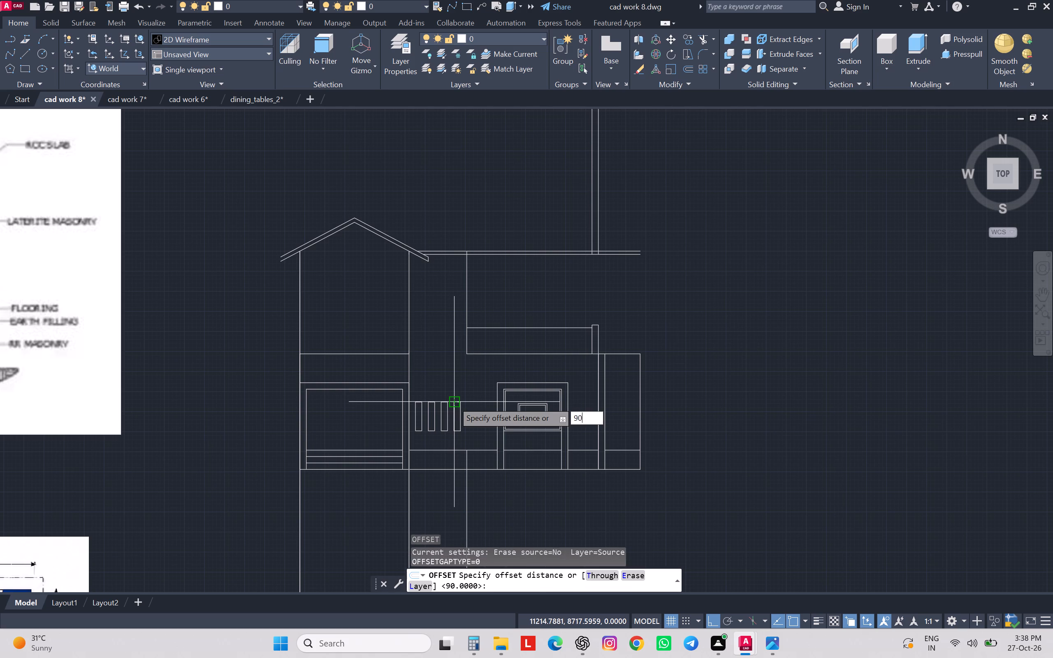
left_click(393, 352)
left_click(391, 305)
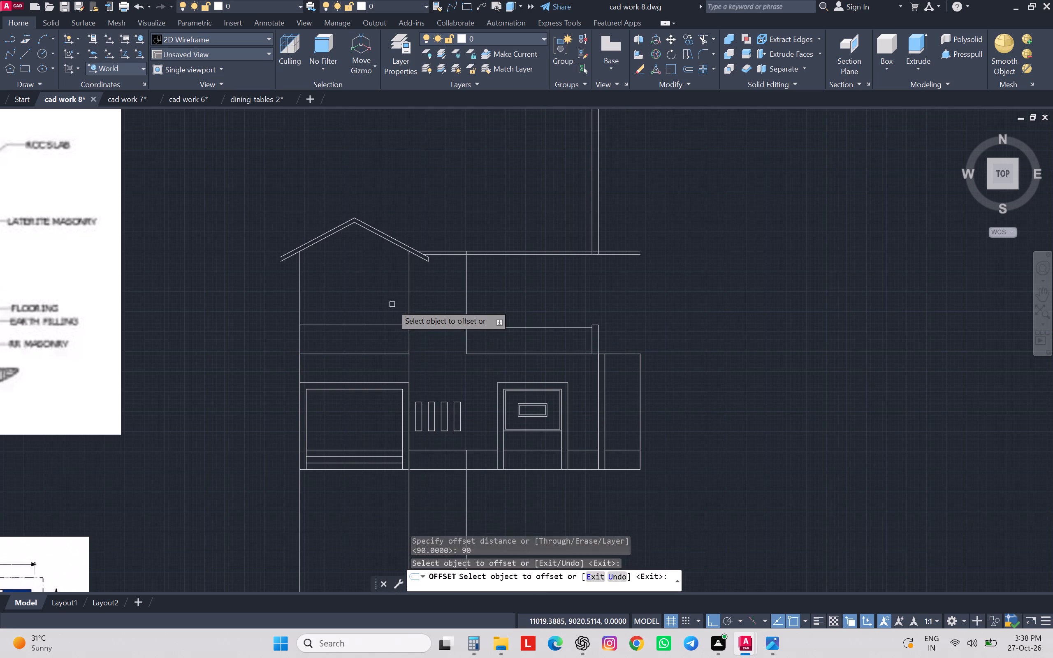
key("Escape")
Offset the left balcony railing's top line and the right wing parapet's top line 10 downward.
left_click(395, 324)
key("o")
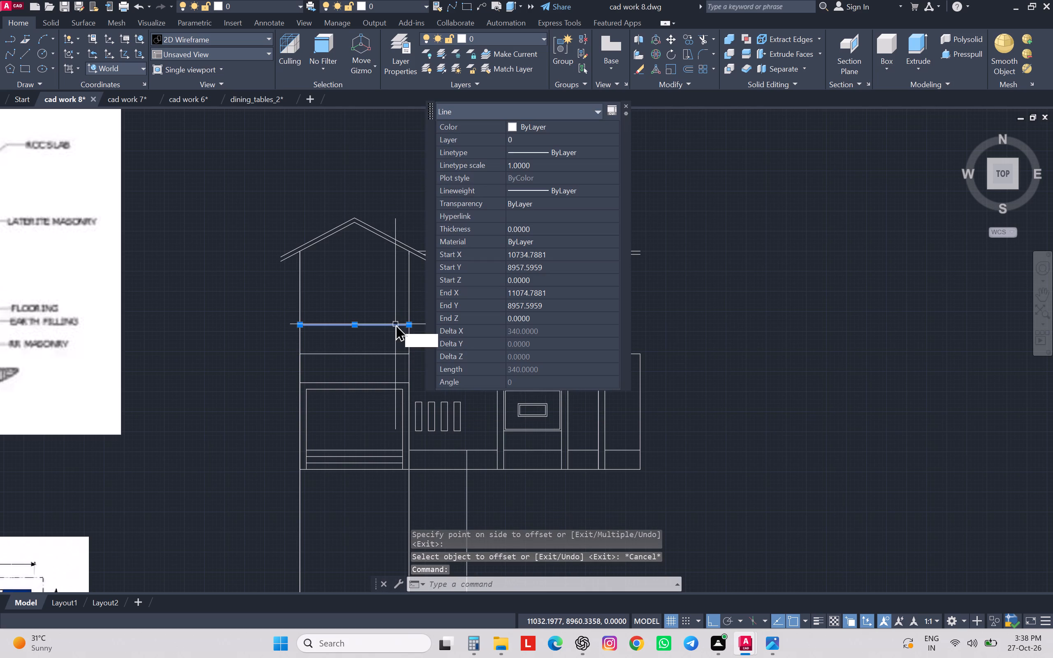
key("Return")
type("10")
key("Return")
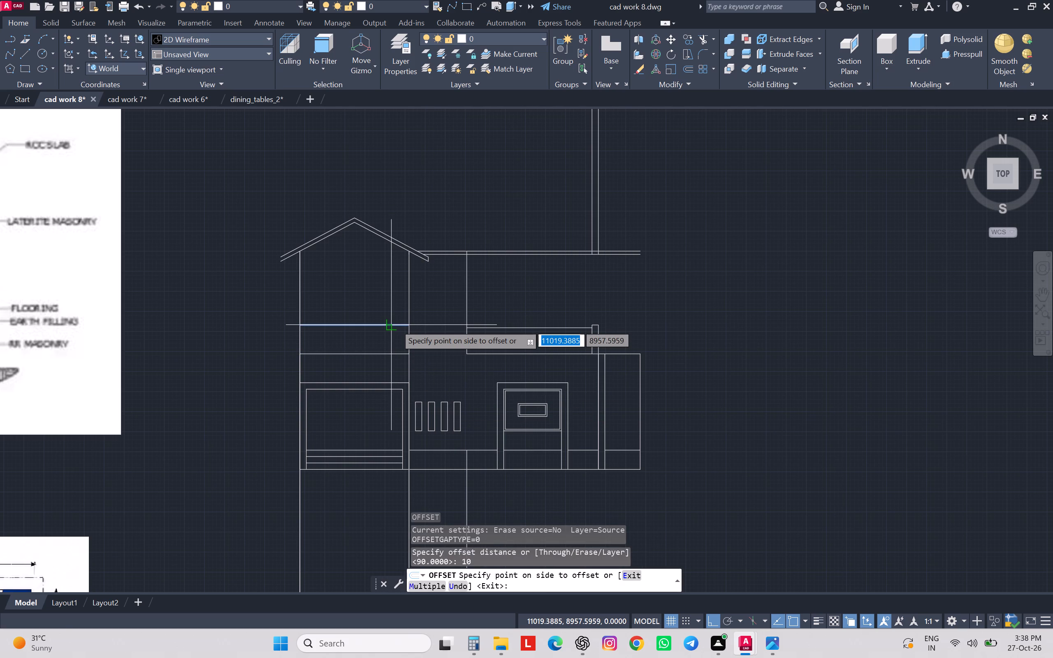
left_click(242, 383)
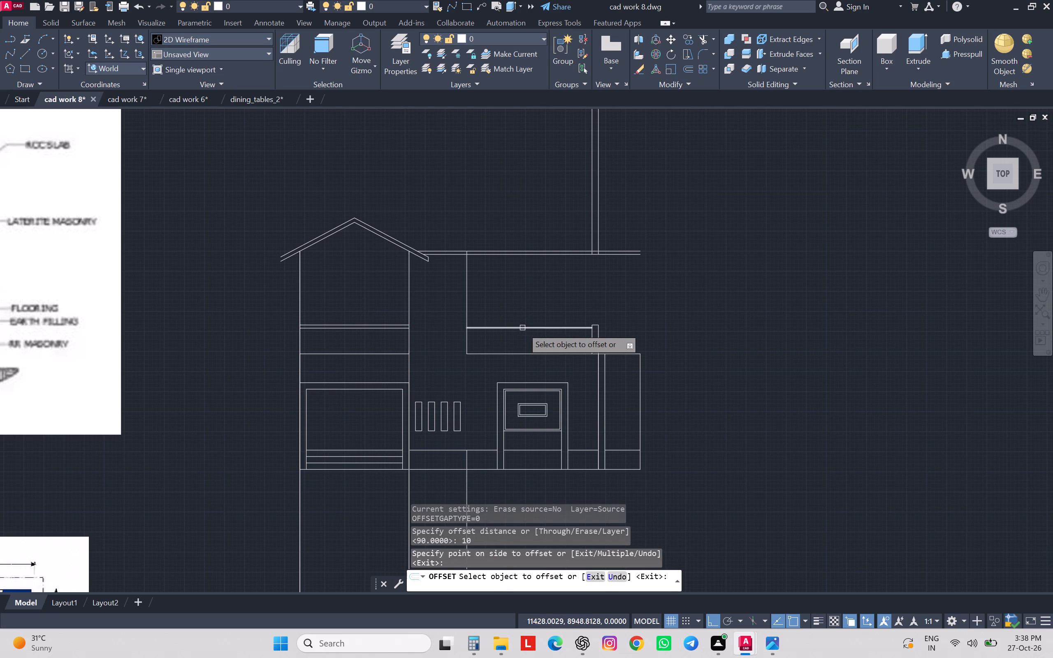
left_click(522, 328)
left_click(521, 338)
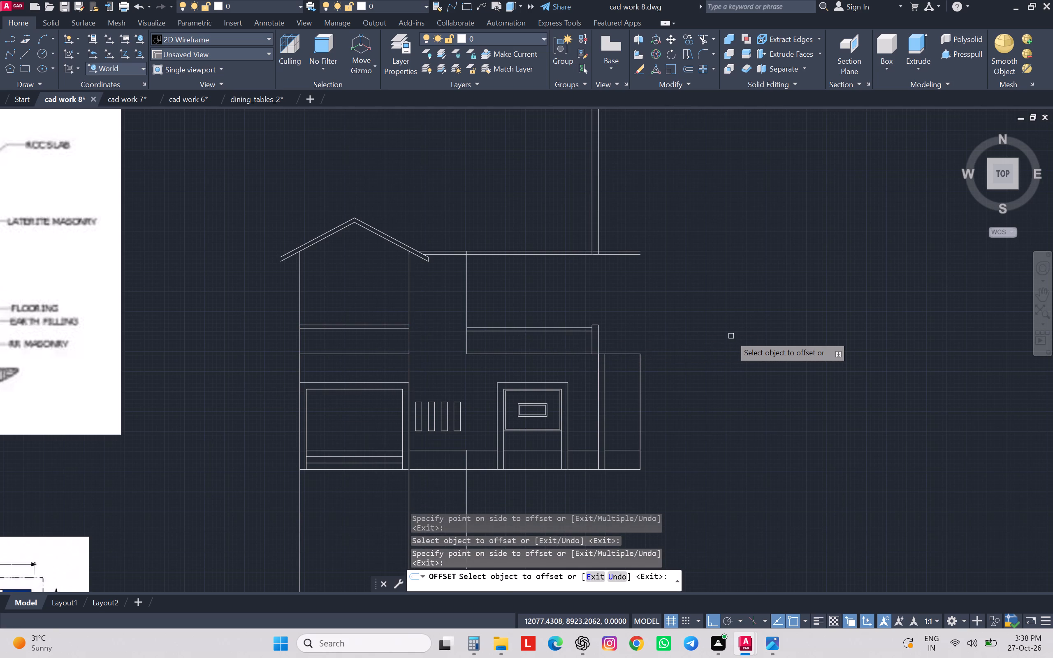
key("Escape")
key("Escape")
key("Escape")
key("Escape")
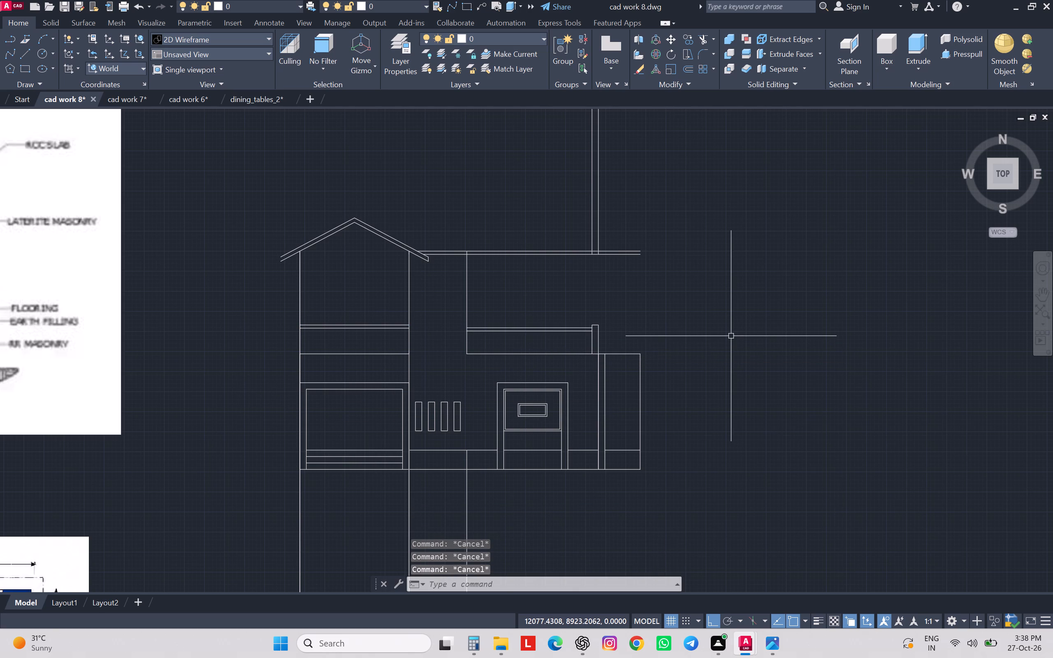
key("Escape")
Draw a line 60 outward from the lower end of the gable roof's left eave, continuing vertically upward above the roof.
scroll(731, 336, "down", 2)
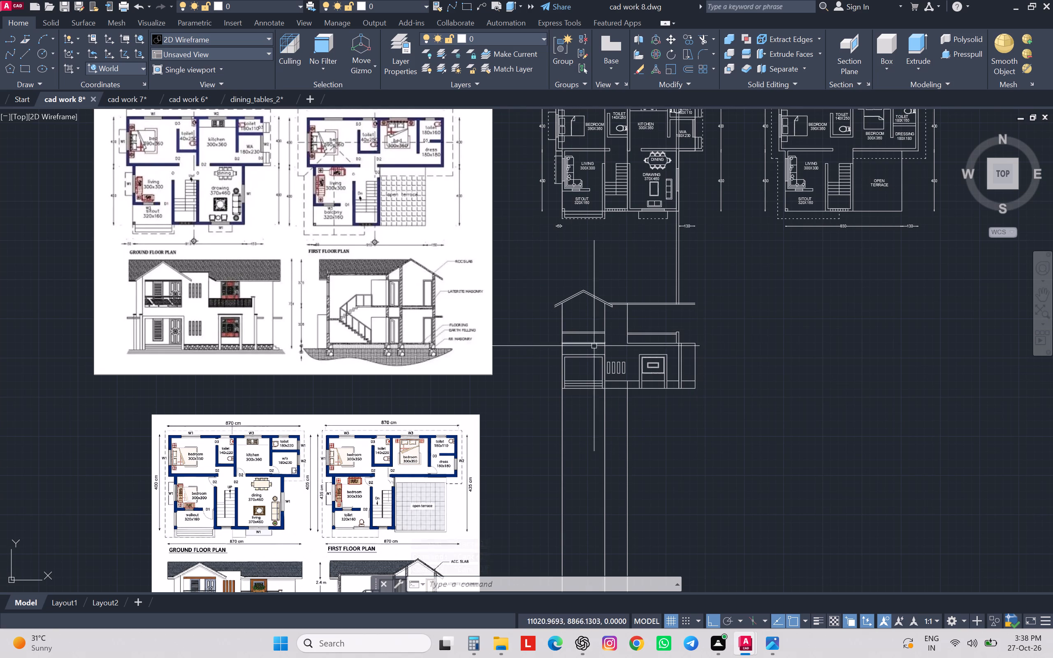
scroll(579, 296, "down", 1)
scroll(579, 296, "up", 3)
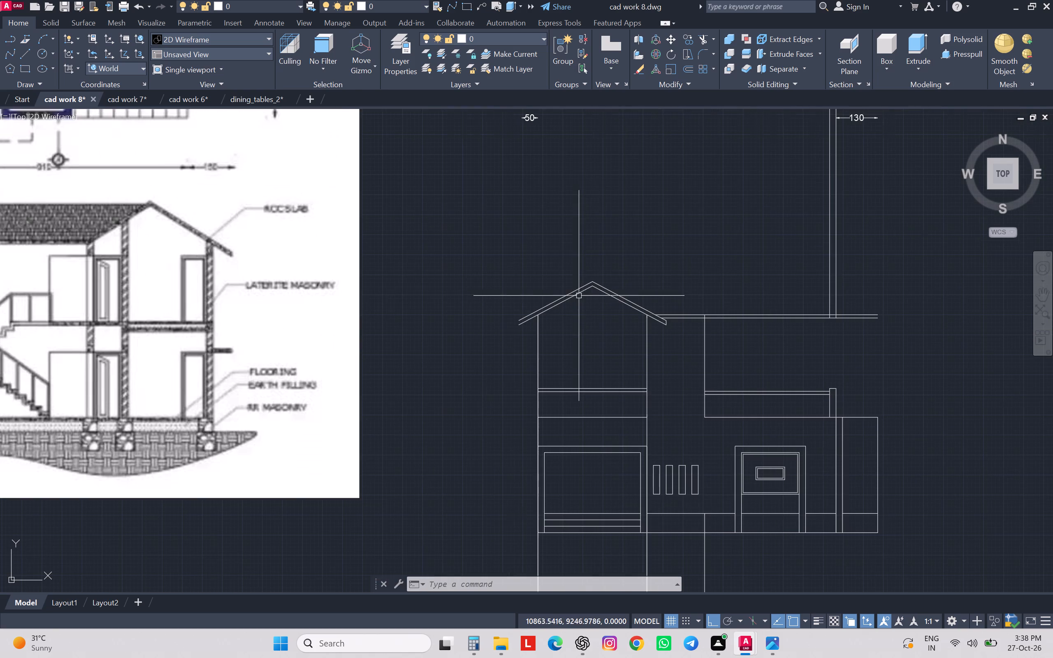
middle_click_drag(571, 300, 769, 297)
scroll(705, 315, "down", 1)
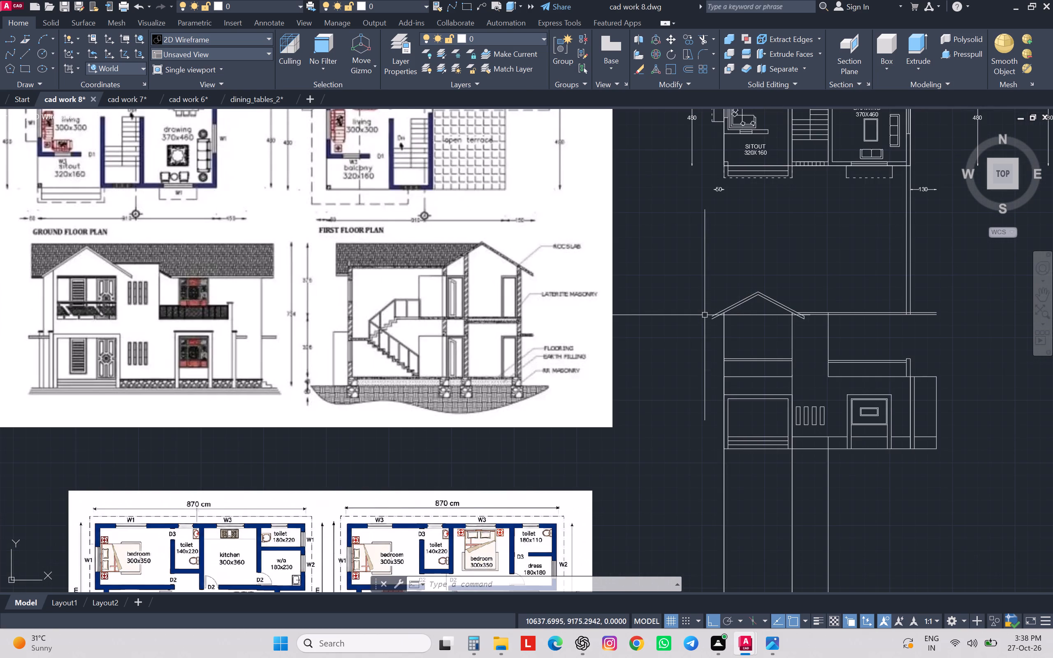
scroll(704, 315, "up", 2)
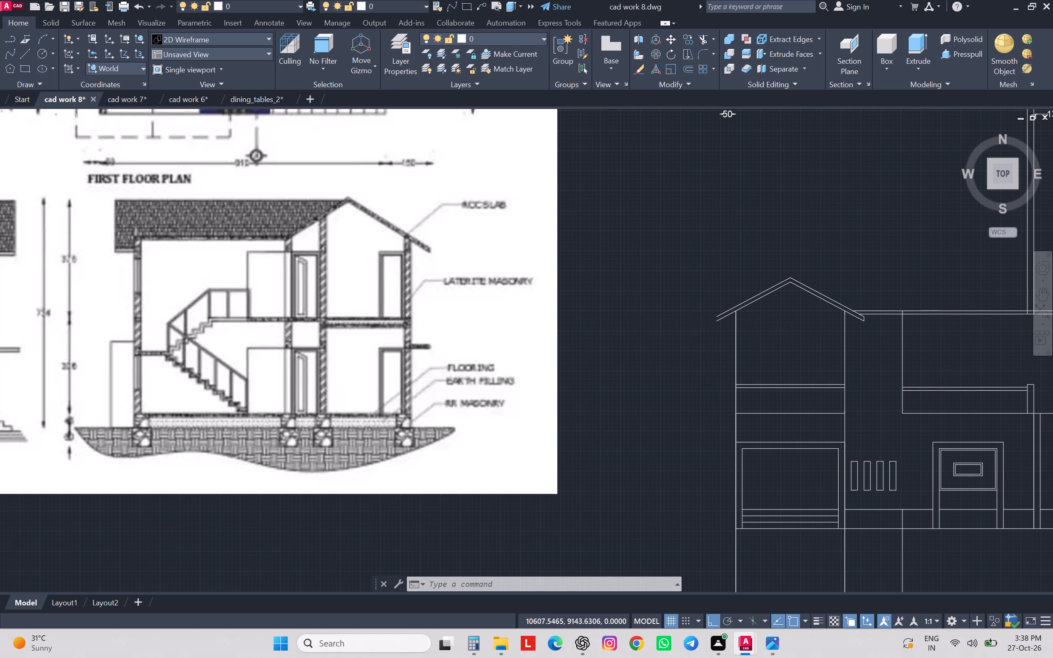
key("l")
key("Return")
scroll(695, 325, "down", 1)
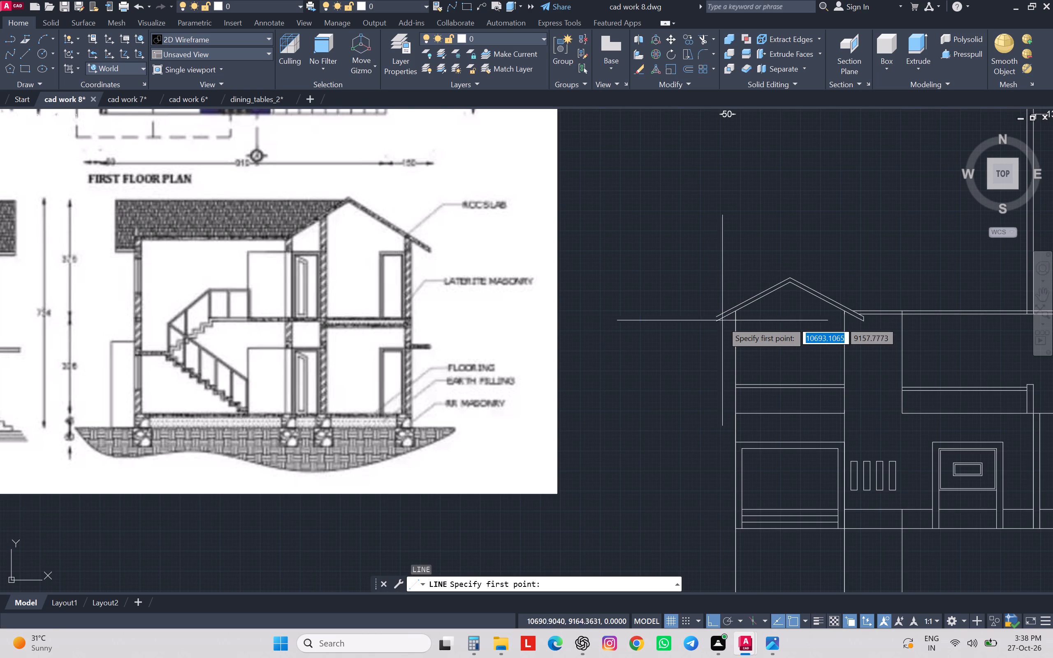
scroll(721, 324, "up", 3)
scroll(721, 324, "down", 1)
scroll(721, 324, "up", 1)
left_click(714, 320)
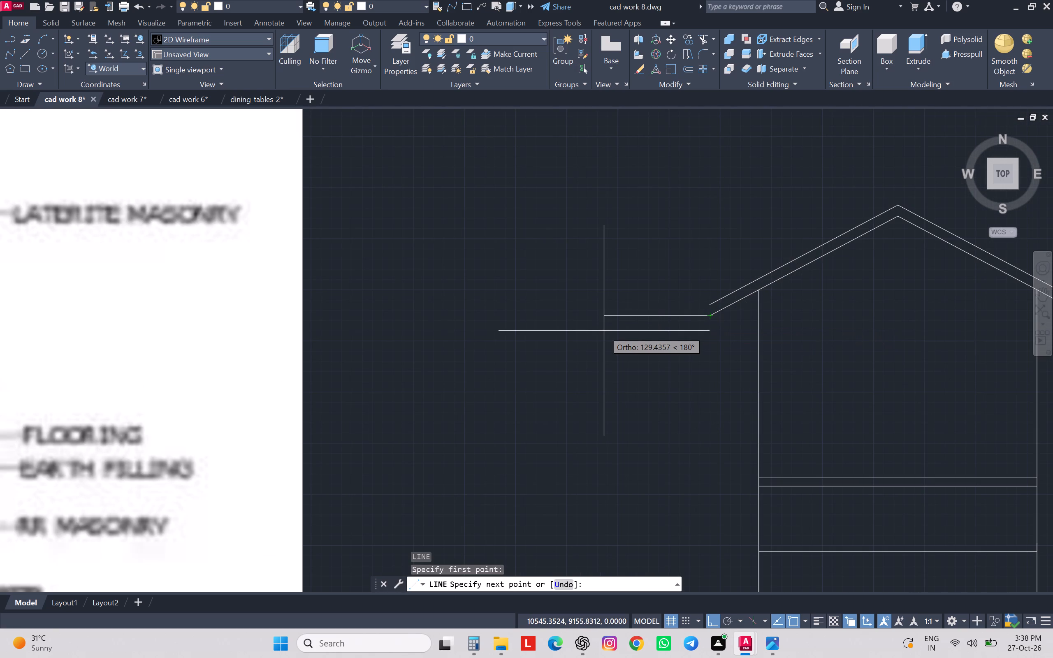
type("60")
key("Return")
scroll(604, 336, "down", 1)
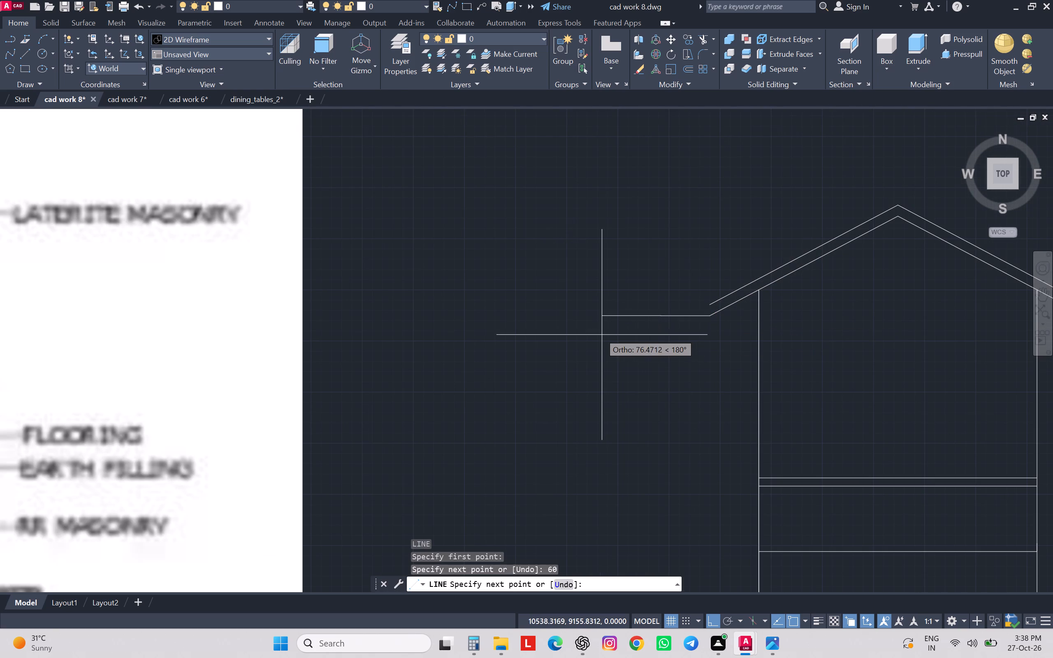
scroll(604, 336, "down", 1)
scroll(606, 341, "up", 1)
scroll(639, 398, "down", 3)
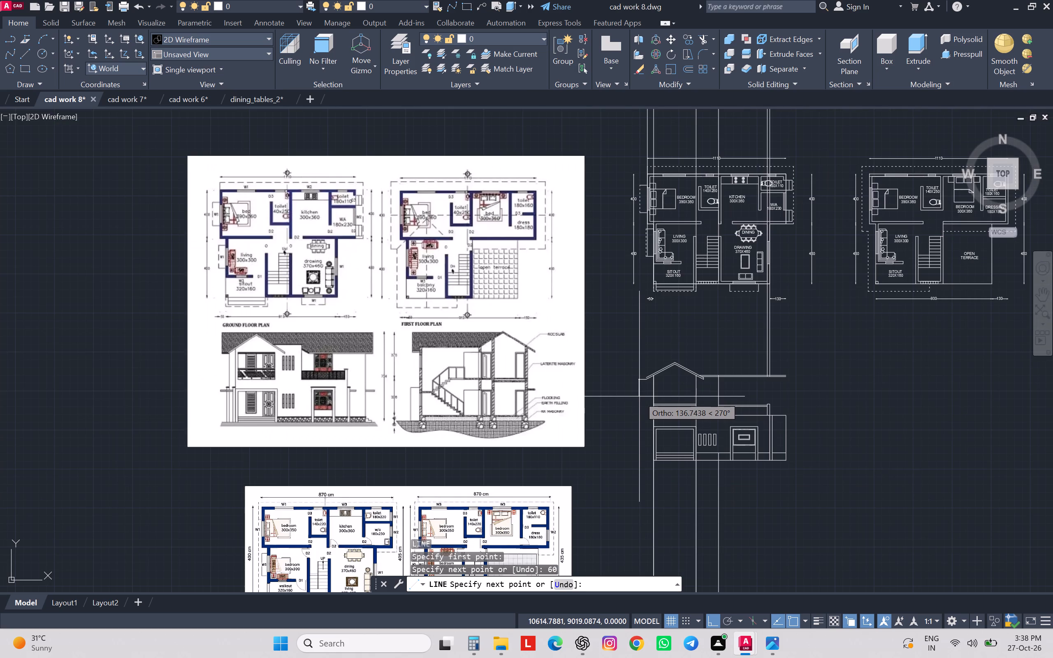
left_click(637, 346)
key("Escape")
key("Escape")
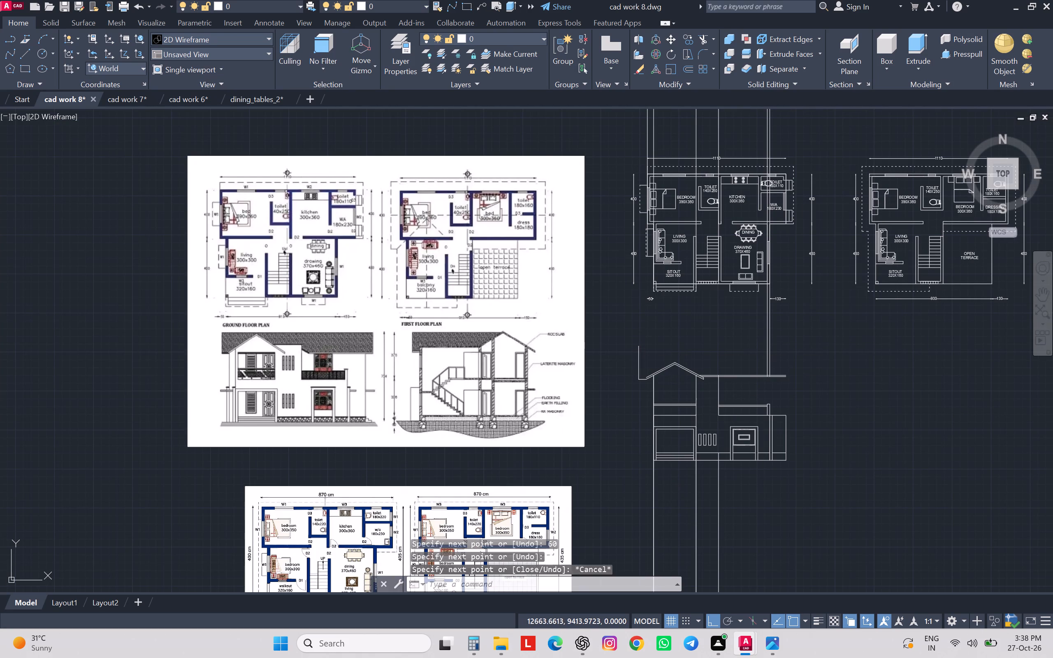
key("Escape")
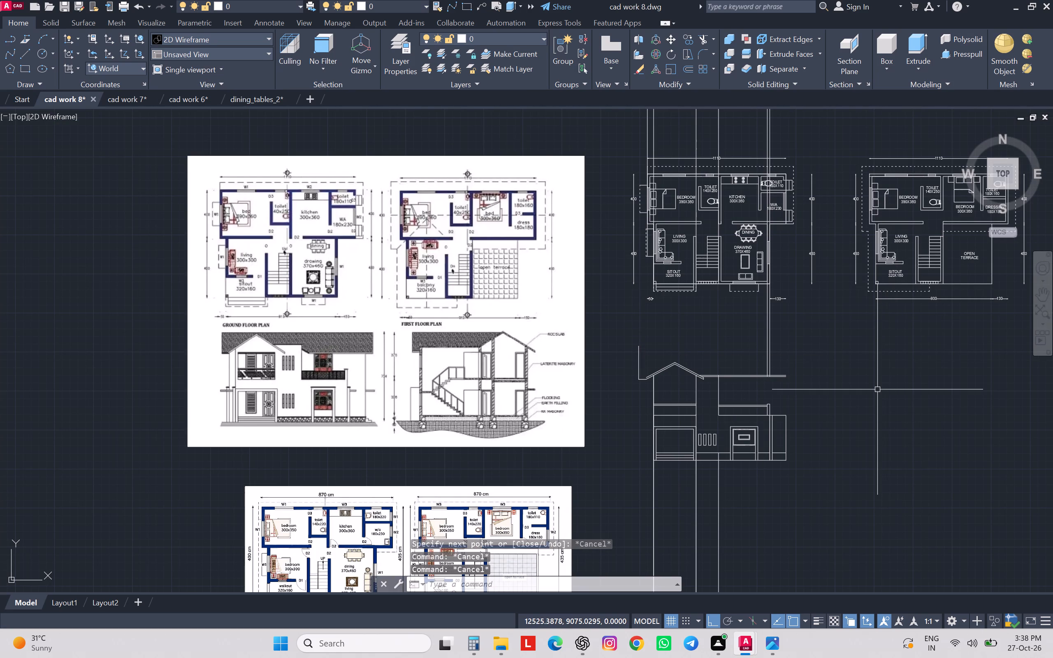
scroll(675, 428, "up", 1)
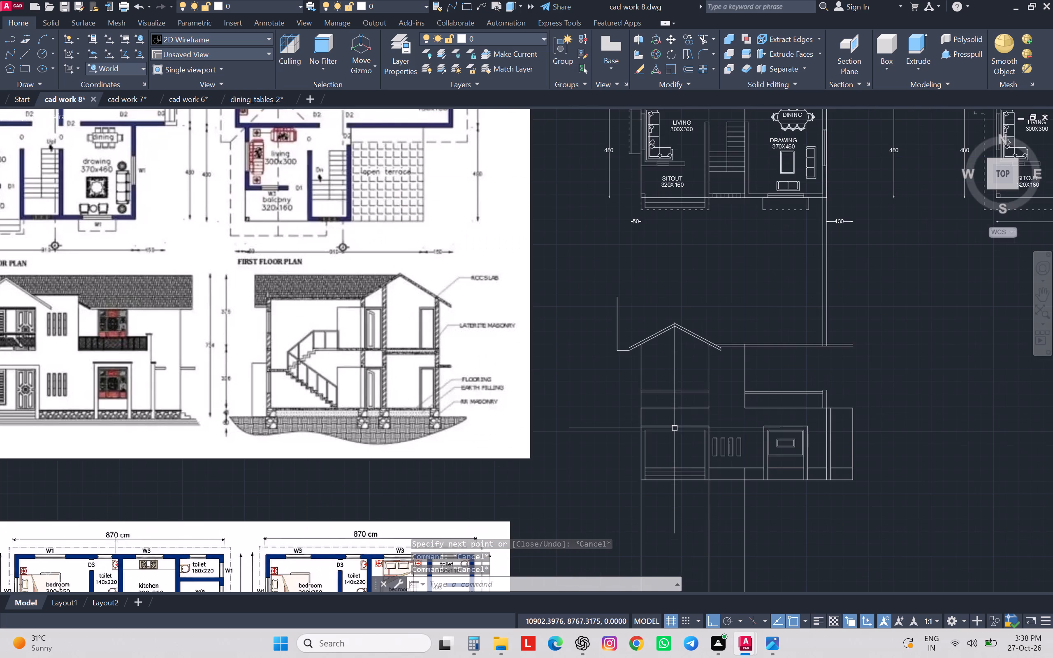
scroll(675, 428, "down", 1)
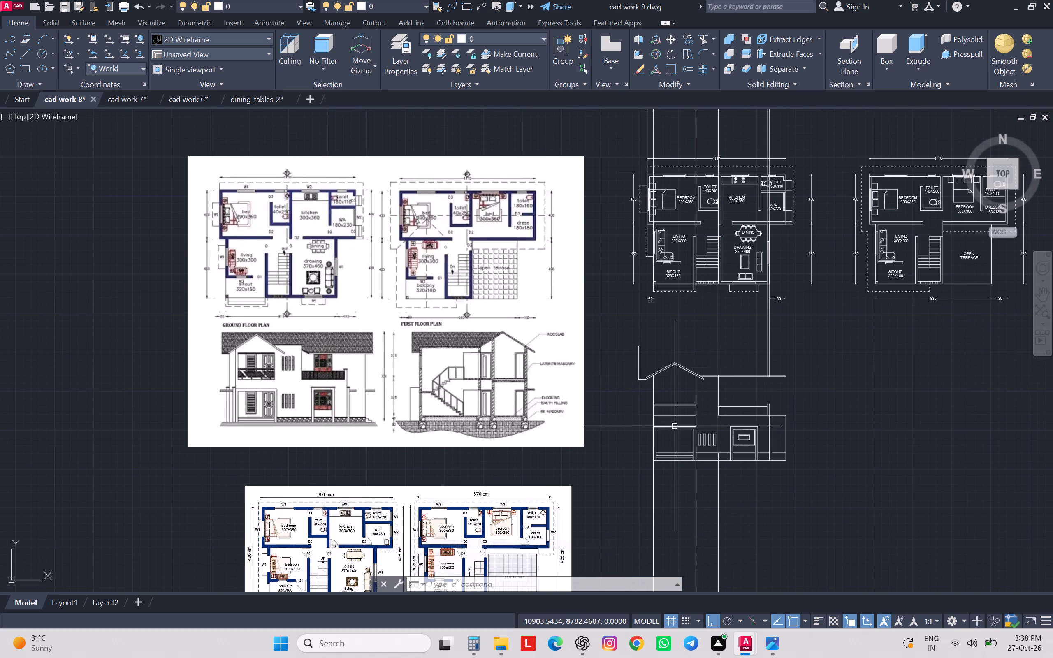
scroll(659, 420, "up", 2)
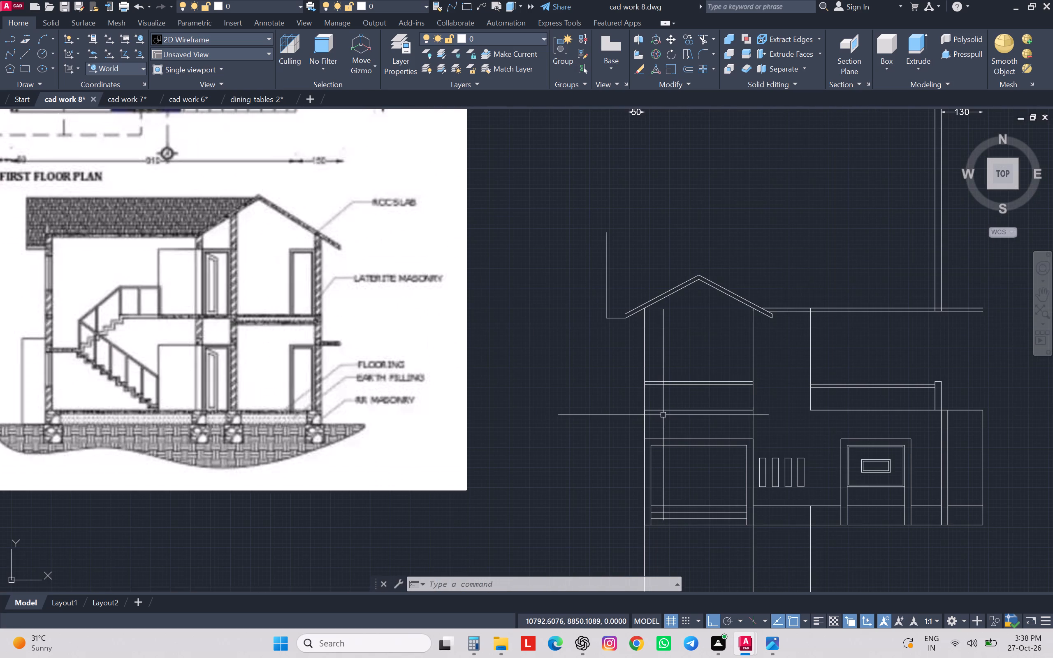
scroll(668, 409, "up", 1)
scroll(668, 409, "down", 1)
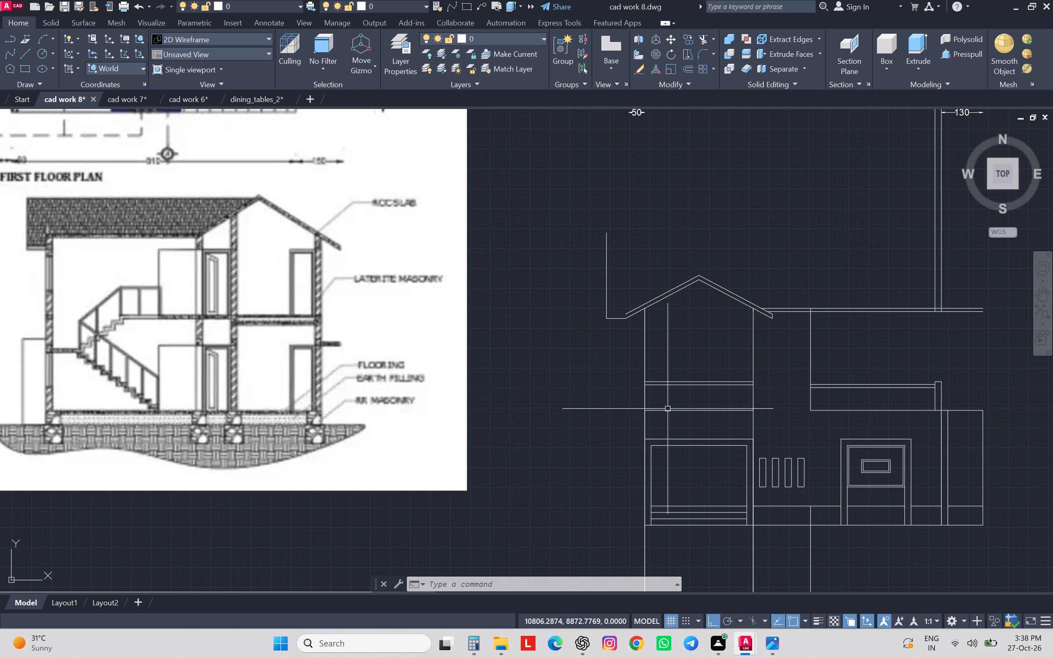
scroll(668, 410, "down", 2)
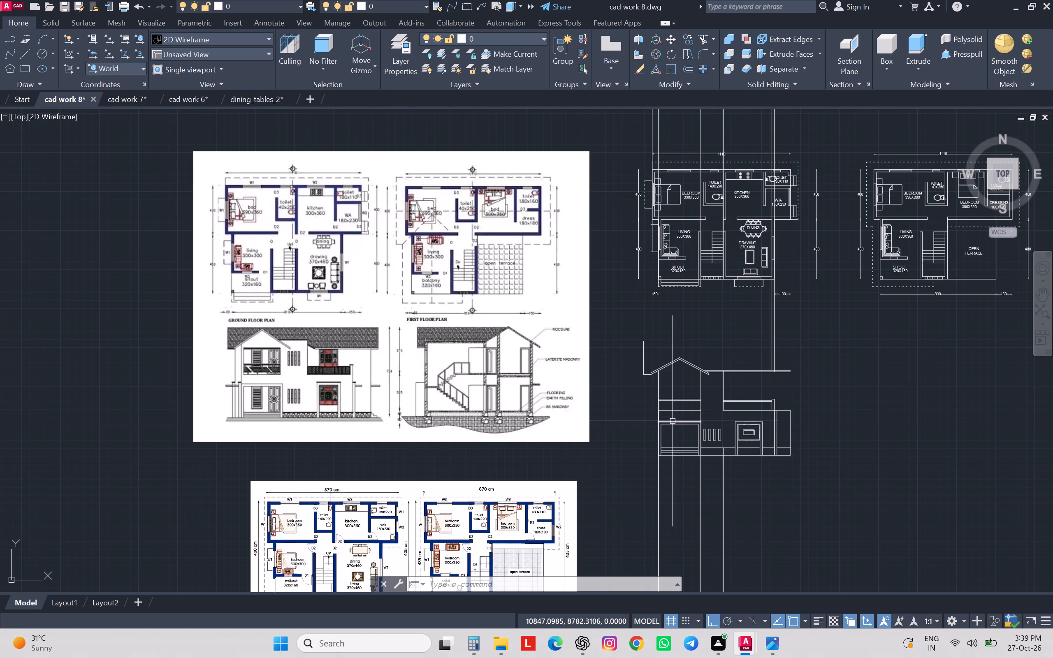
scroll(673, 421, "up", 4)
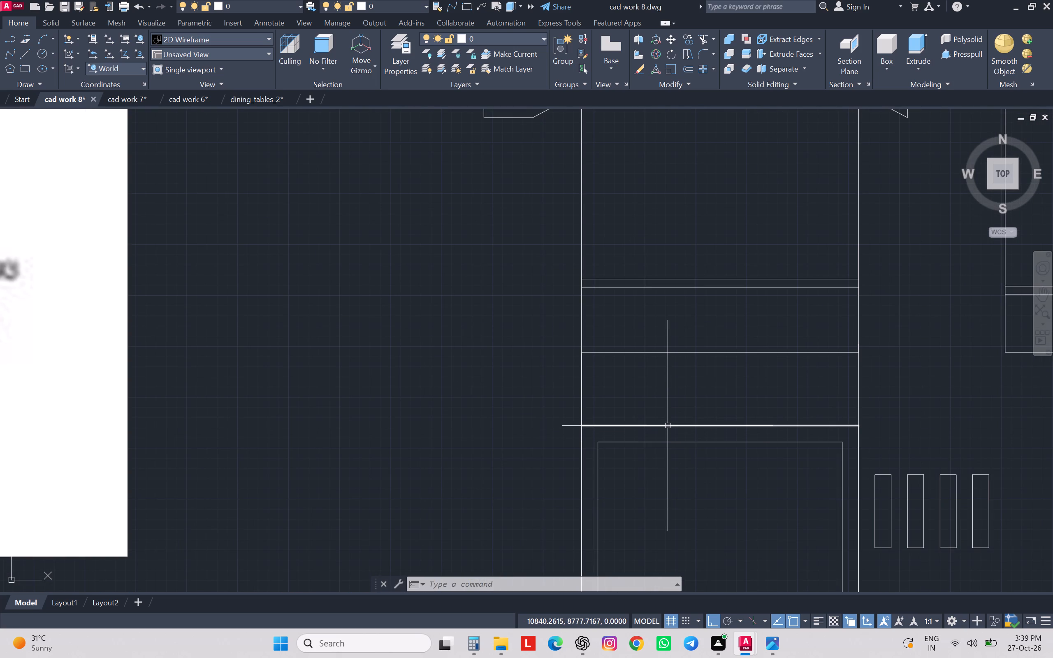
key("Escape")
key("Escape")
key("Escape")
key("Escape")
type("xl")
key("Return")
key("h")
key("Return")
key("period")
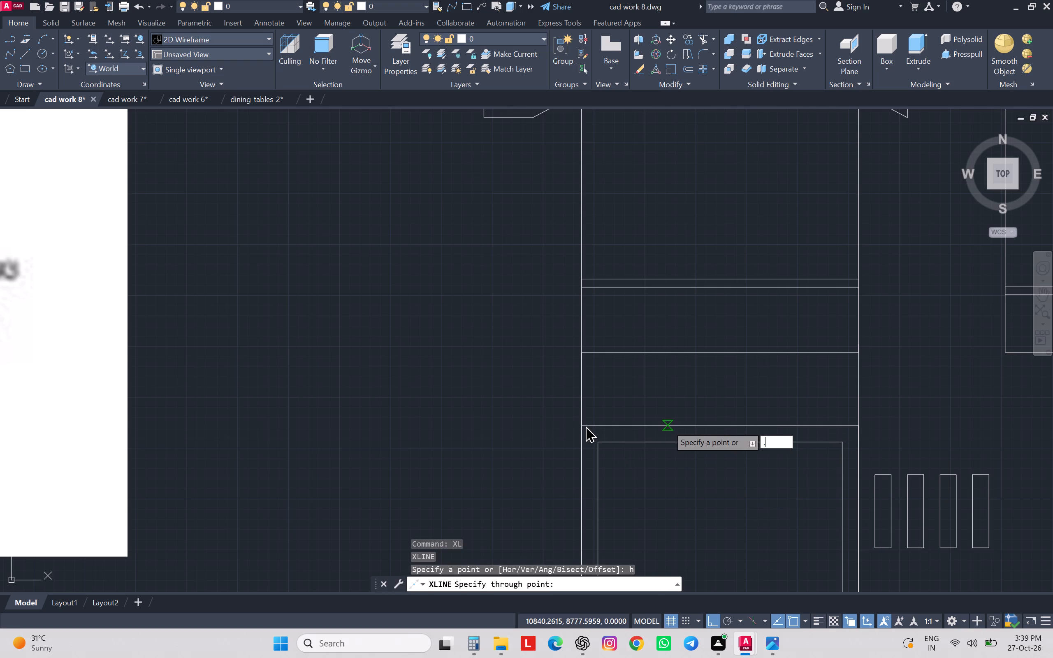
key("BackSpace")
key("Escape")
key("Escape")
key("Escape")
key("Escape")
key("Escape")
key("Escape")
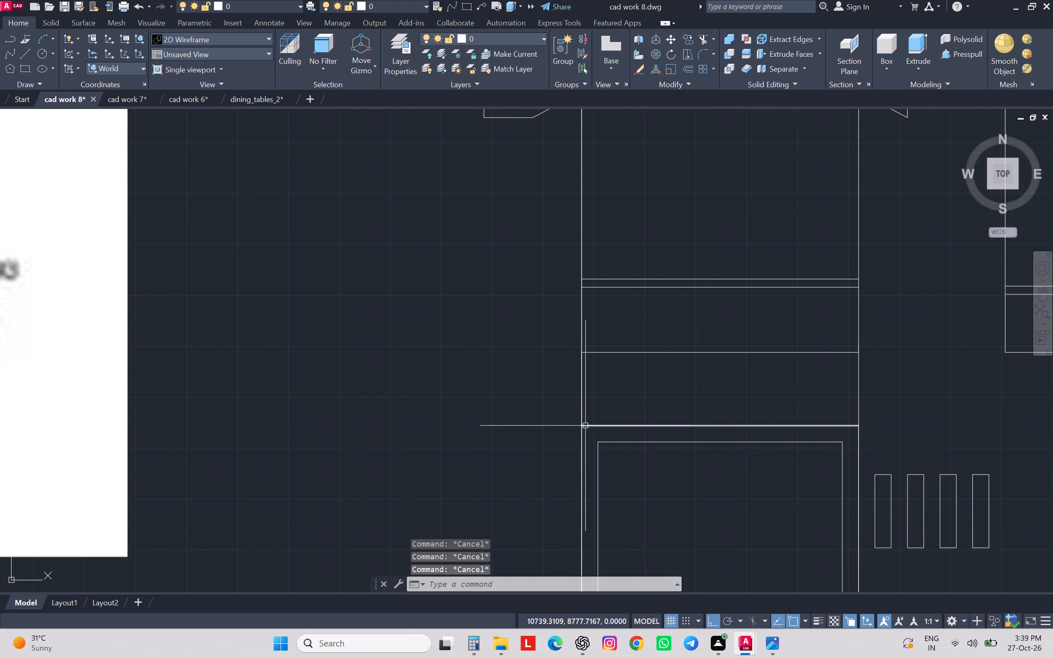
Draw a horizontal construction line at lintel level, through the lintel line's intersection with the left block's outer wall.
type("xl")
key("Return")
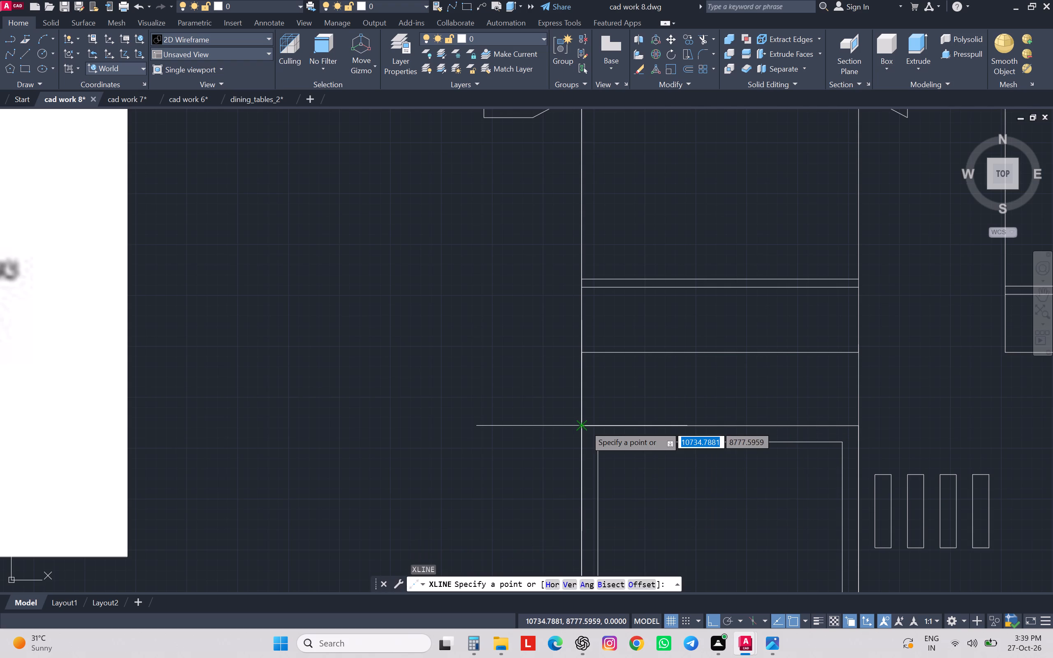
key("h")
key("Return")
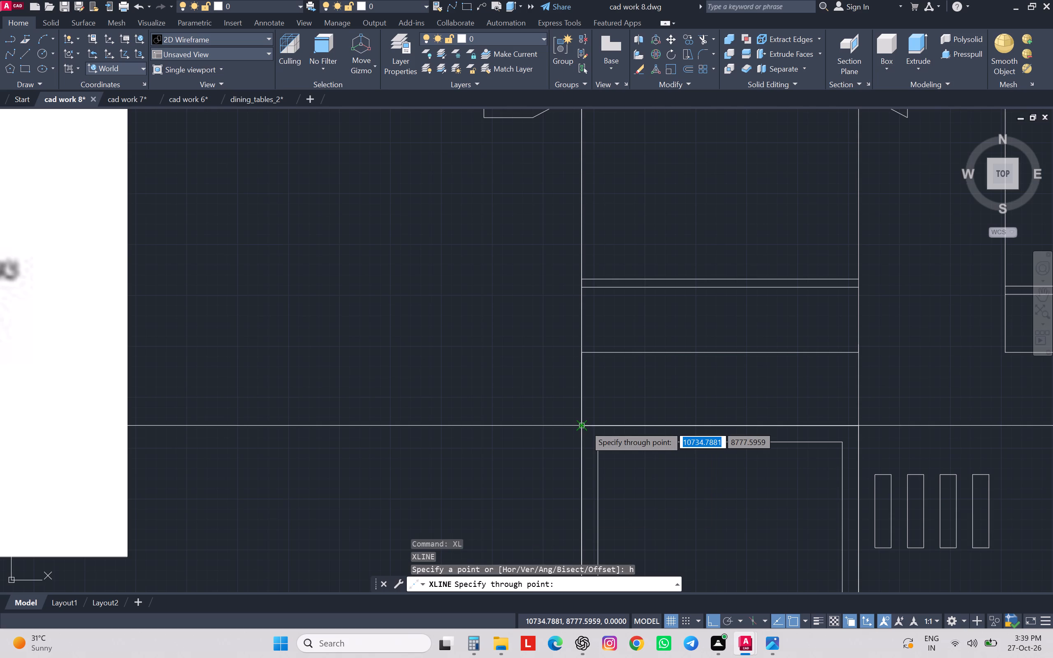
scroll(659, 410, "down", 3)
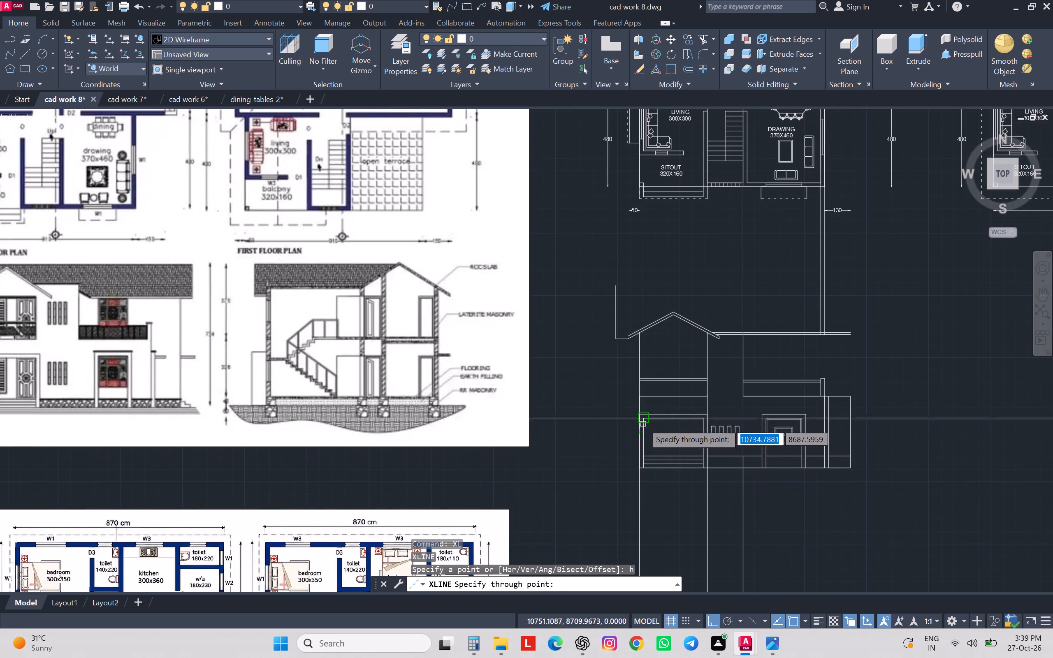
scroll(635, 413, "up", 4)
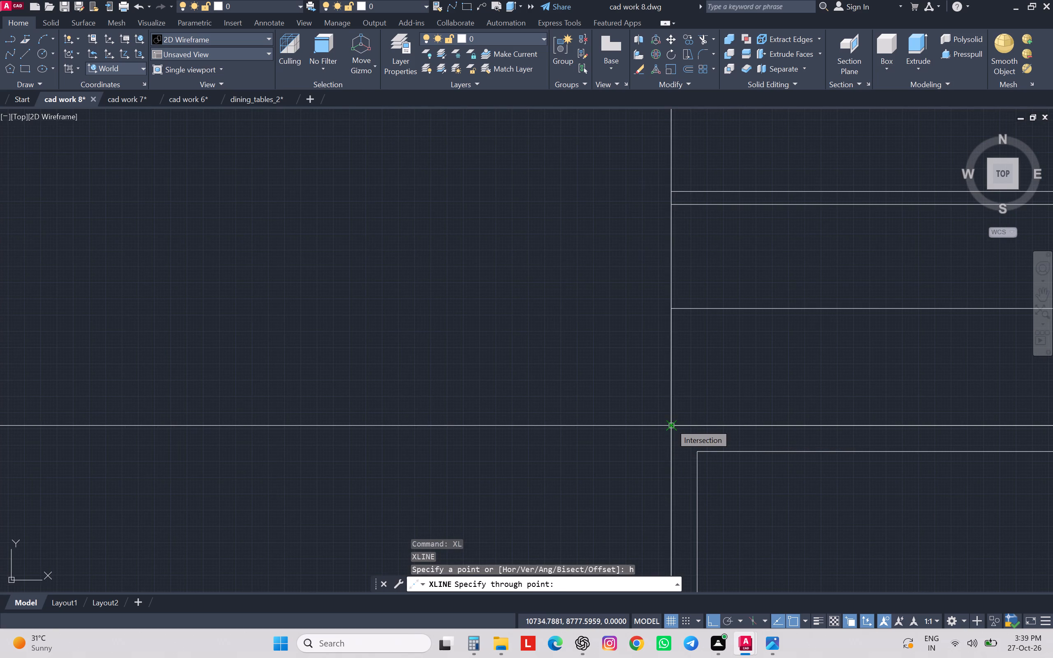
left_click(671, 424)
scroll(640, 378, "down", 3)
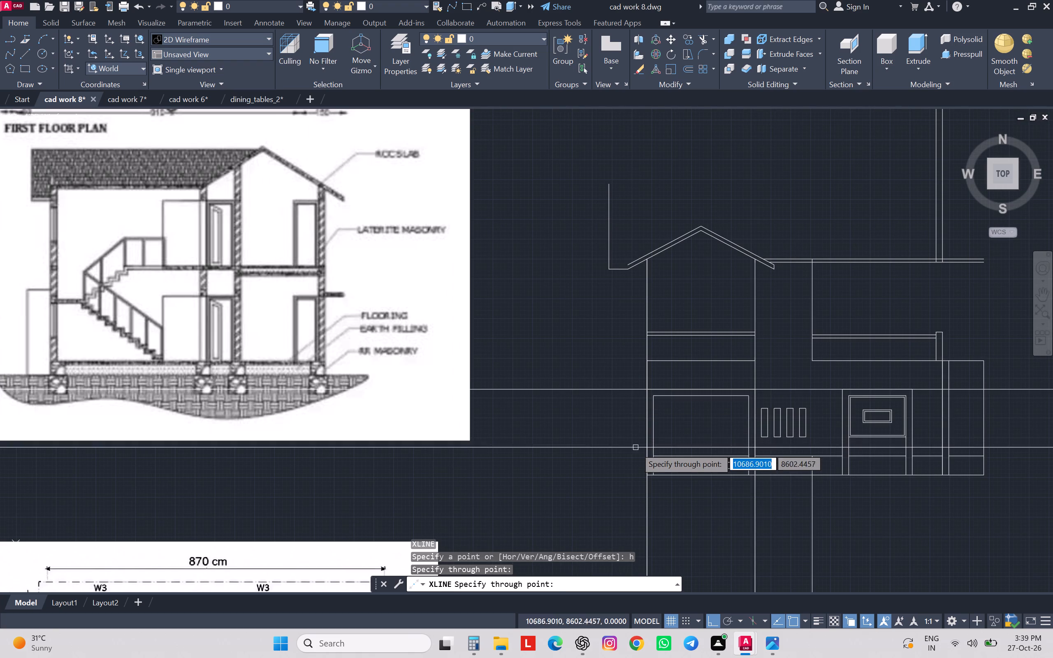
key("Escape")
key("Escape")
key("Escape")
key("Escape")
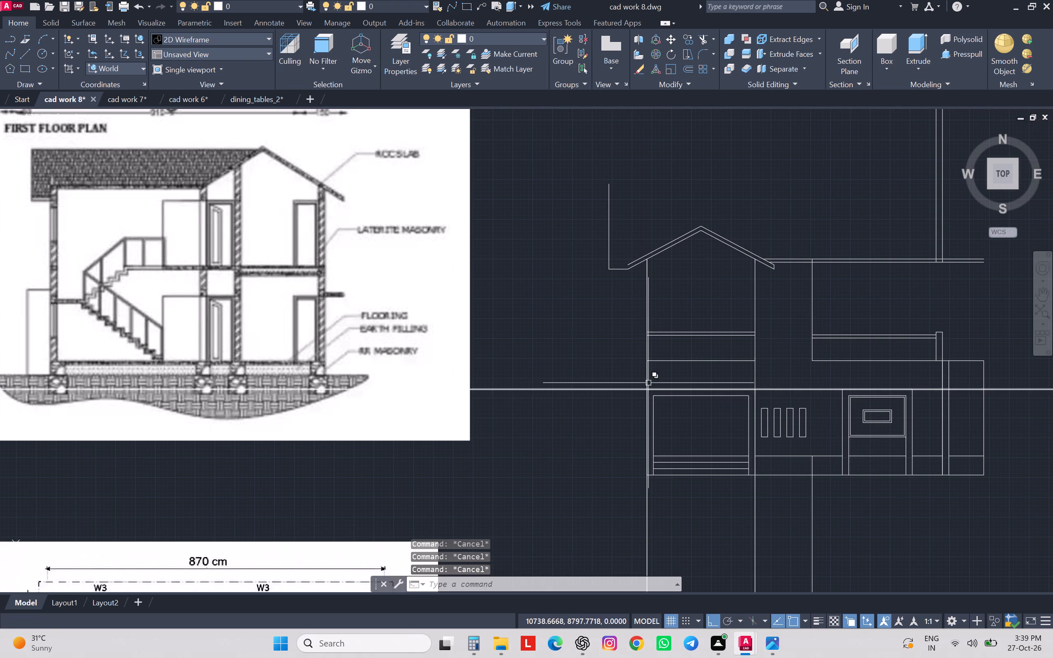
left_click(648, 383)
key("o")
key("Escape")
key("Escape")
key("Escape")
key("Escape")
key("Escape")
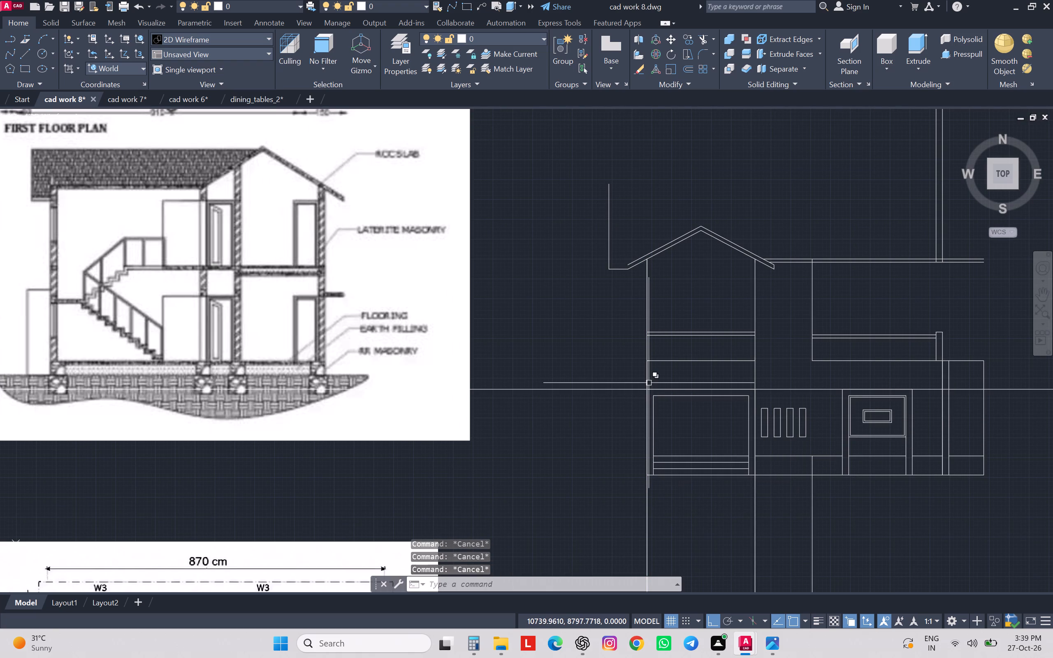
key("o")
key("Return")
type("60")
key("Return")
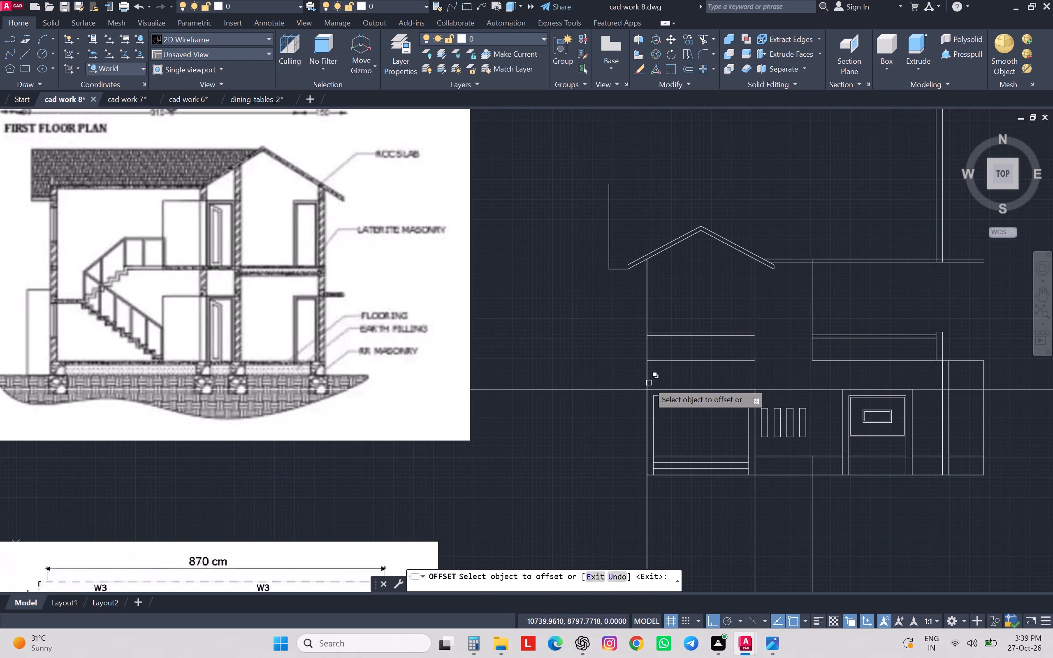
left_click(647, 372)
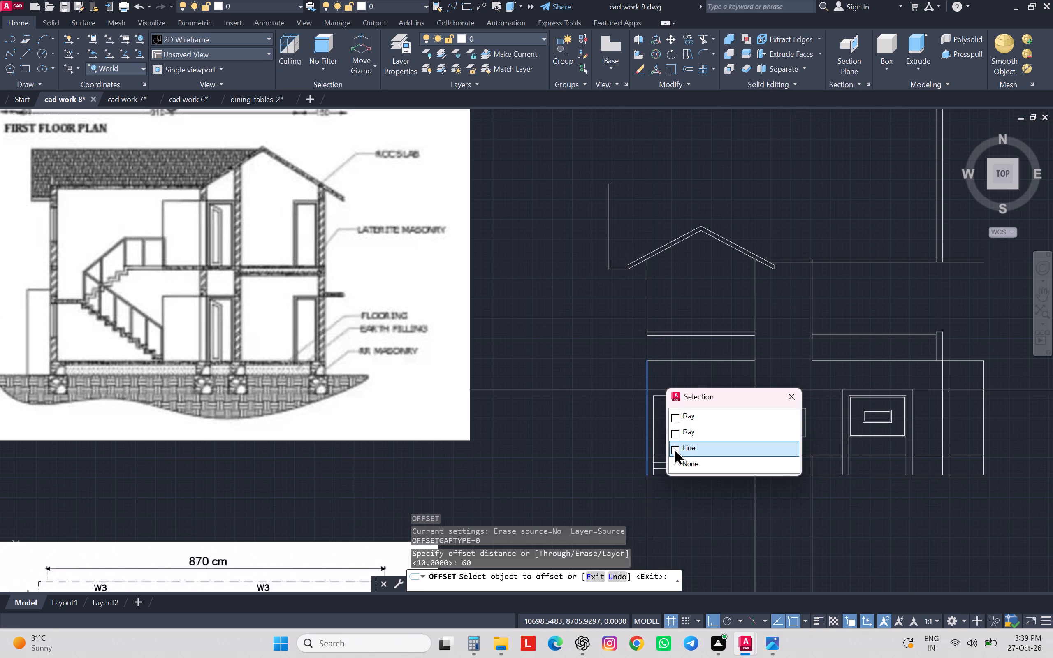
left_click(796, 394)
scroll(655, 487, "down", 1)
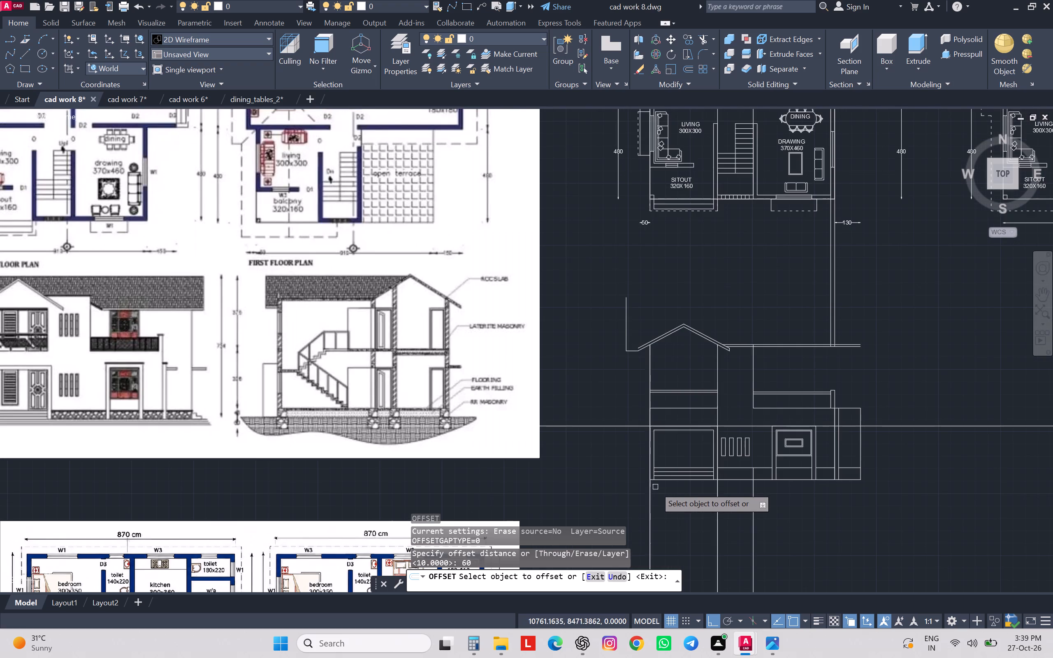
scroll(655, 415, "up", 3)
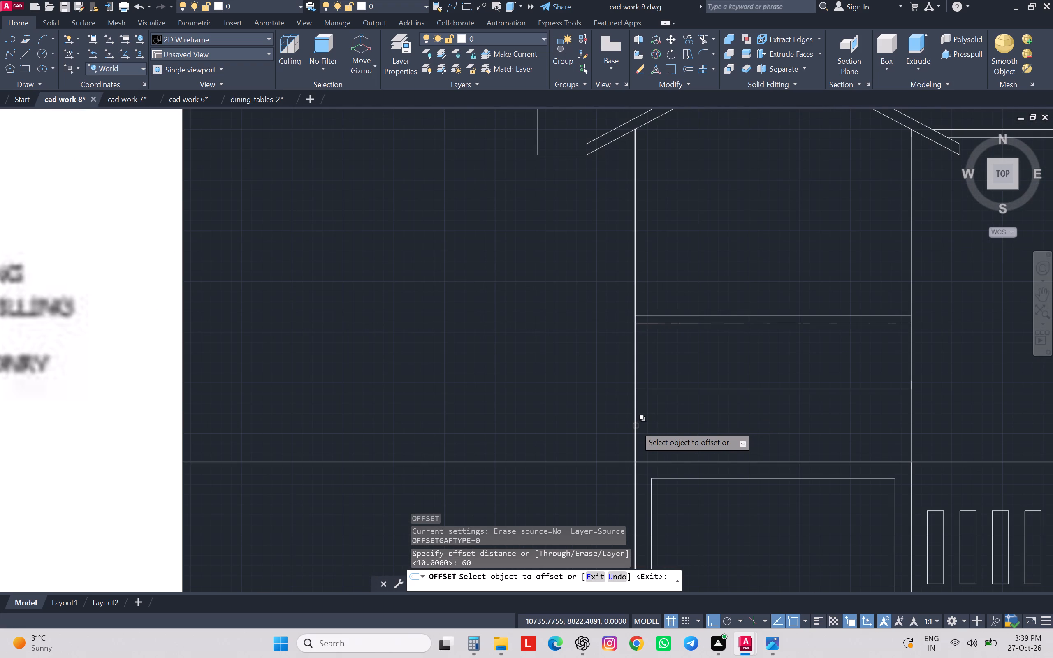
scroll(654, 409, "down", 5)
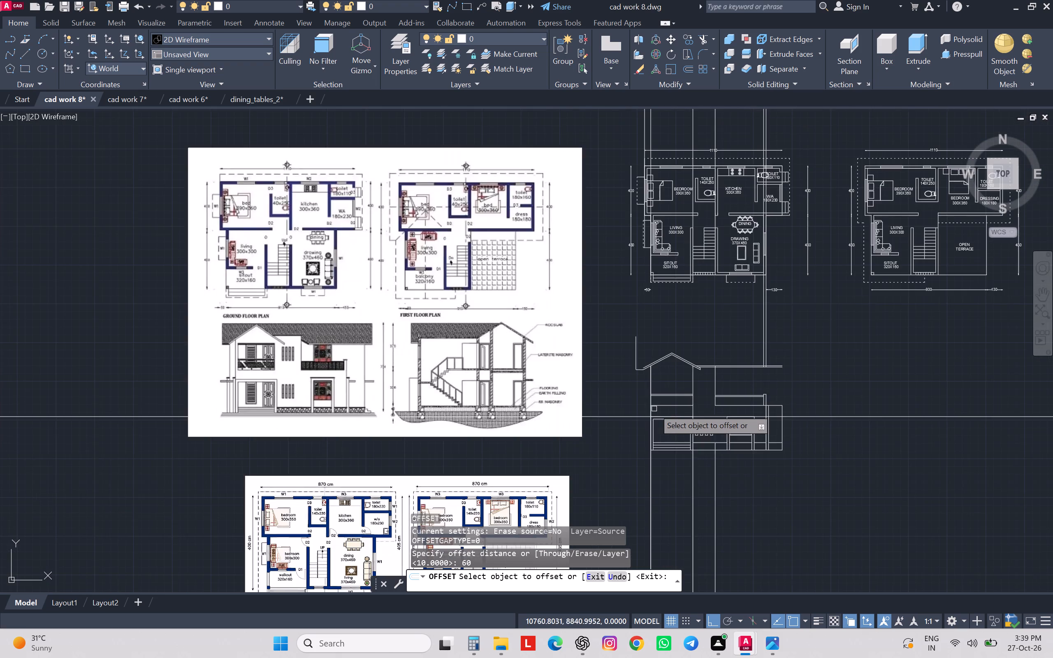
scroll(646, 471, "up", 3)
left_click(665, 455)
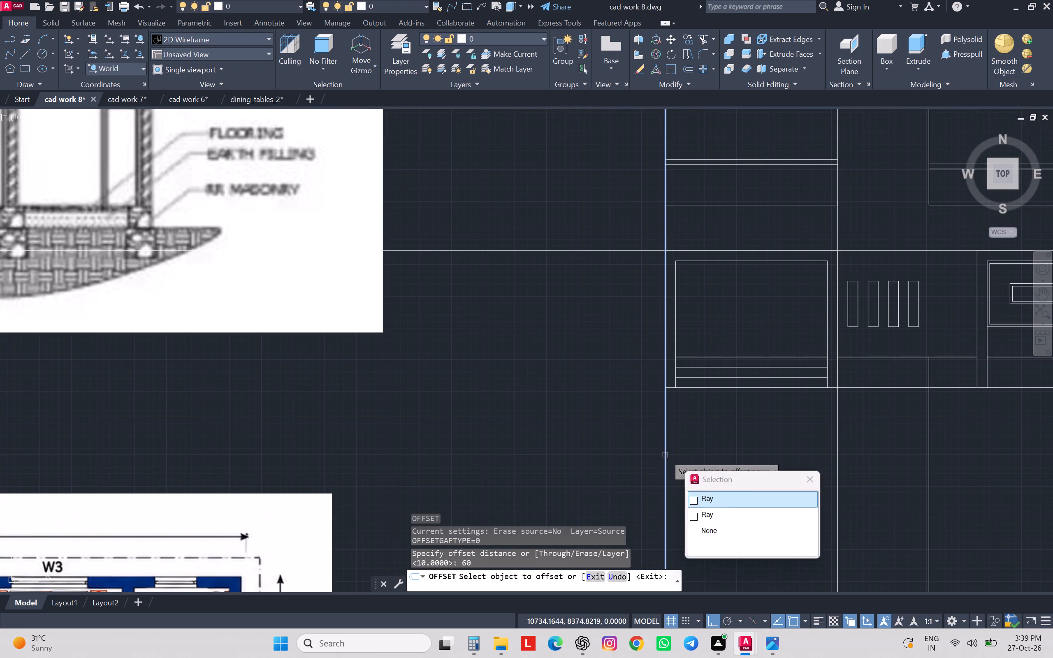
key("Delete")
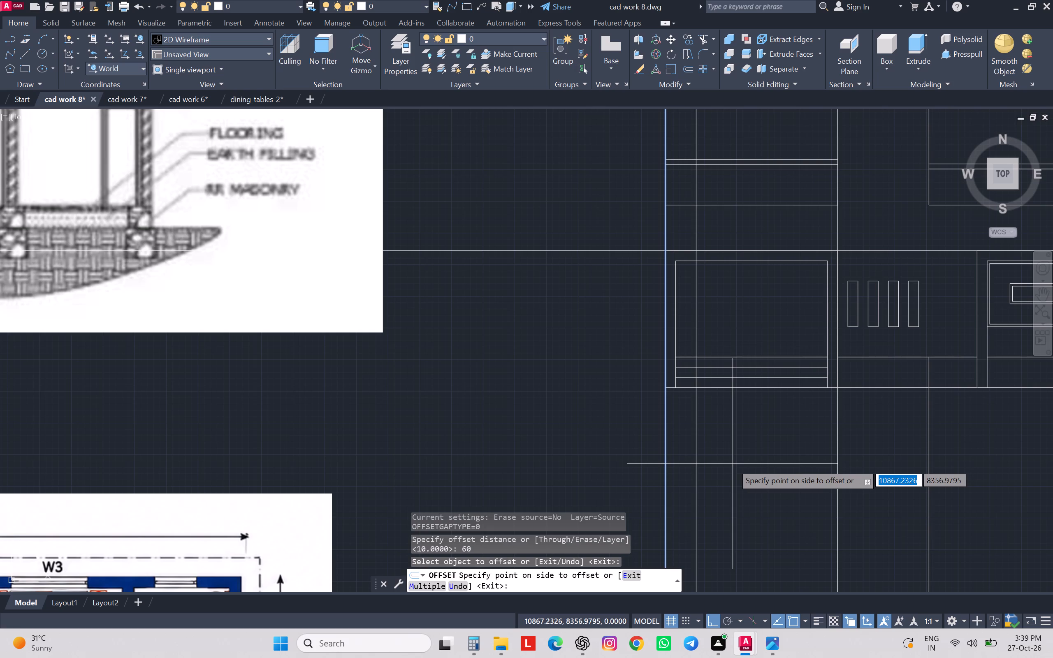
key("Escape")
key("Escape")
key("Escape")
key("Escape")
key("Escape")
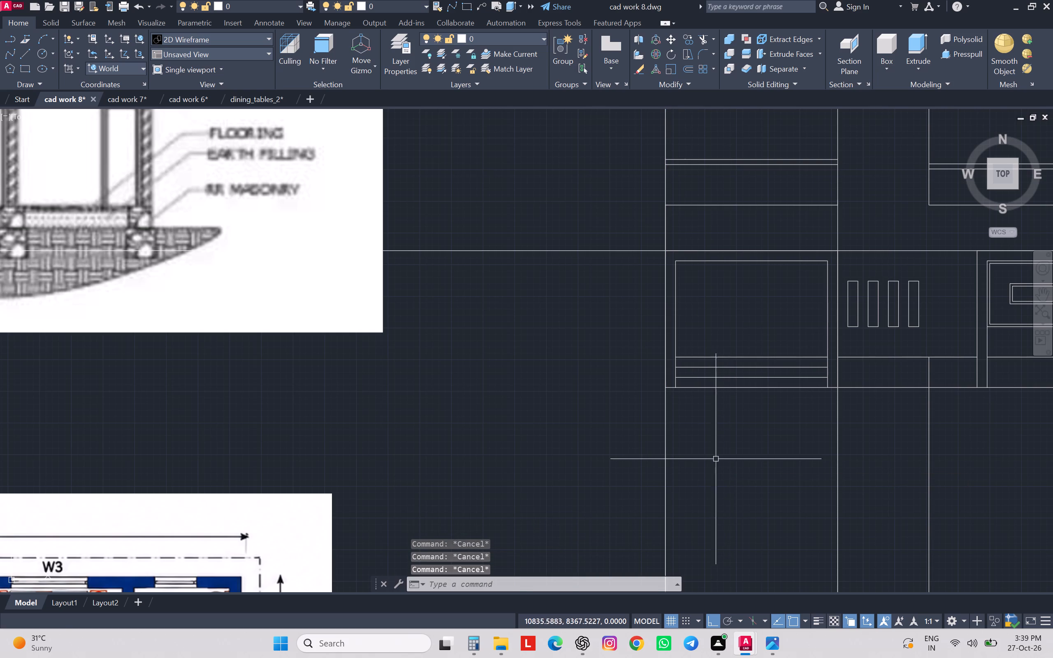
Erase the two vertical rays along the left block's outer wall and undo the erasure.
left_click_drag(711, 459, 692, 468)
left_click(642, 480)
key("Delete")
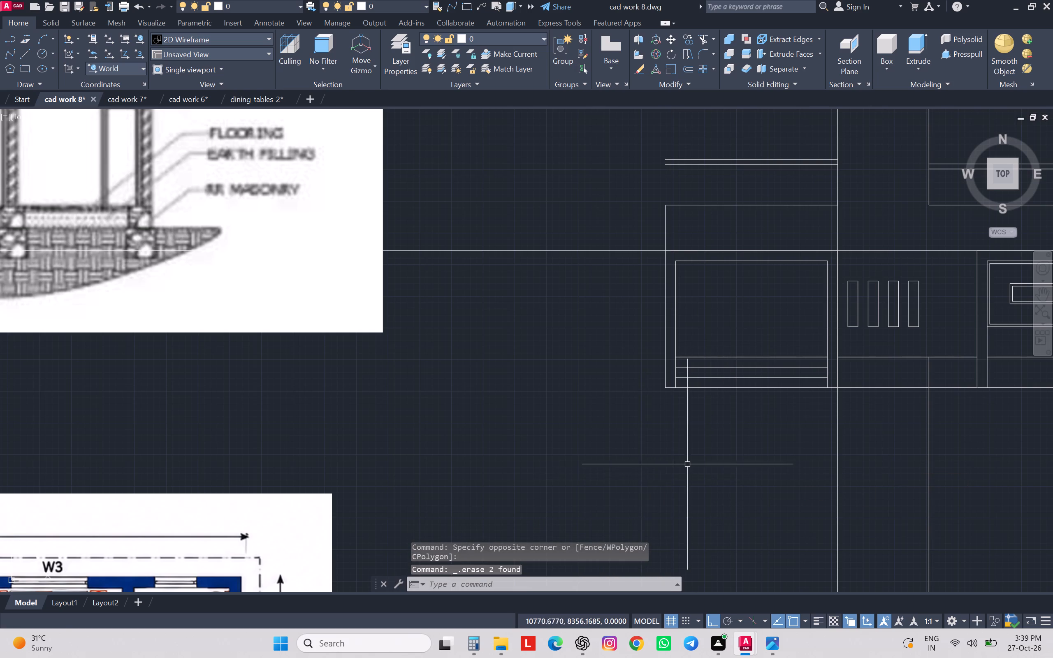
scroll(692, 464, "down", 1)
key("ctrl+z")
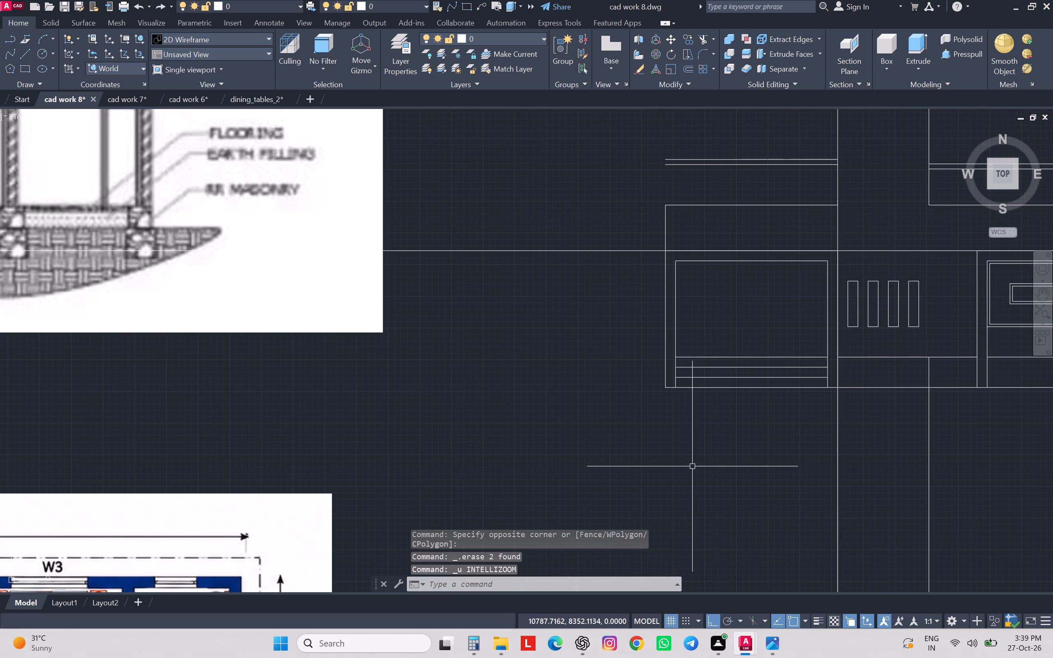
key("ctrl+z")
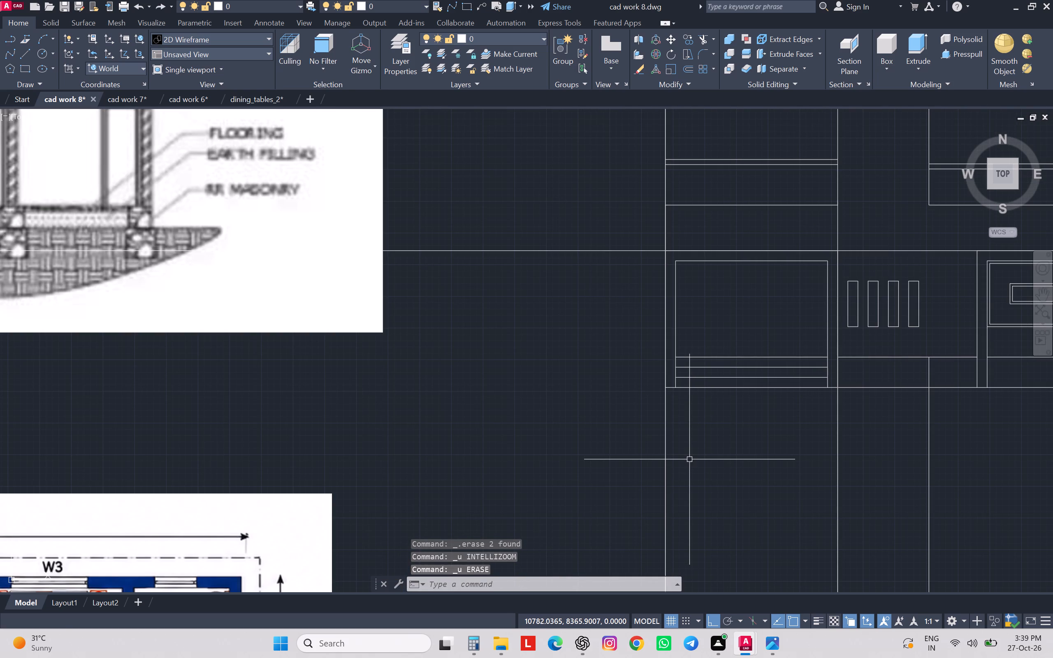
Trim the vertical rays of the left block's outer wall where they run below the ground line.
type("tr")
key("space")
left_click(689, 459)
left_click(647, 467)
scroll(648, 467, "down", 2)
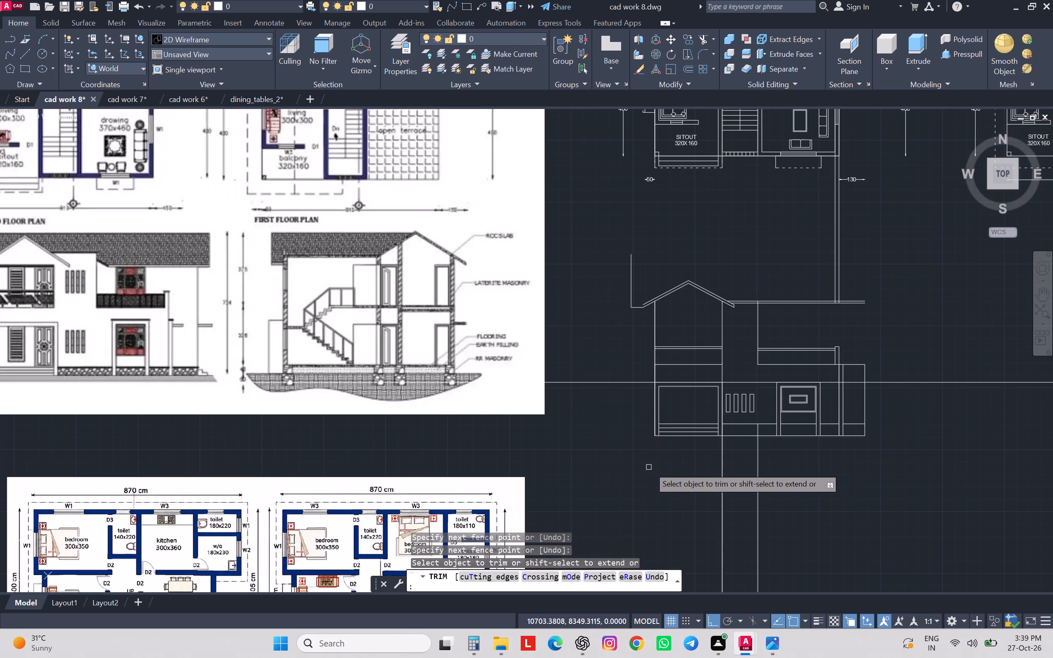
key("Escape")
key("Escape")
key("Escape")
key("Escape")
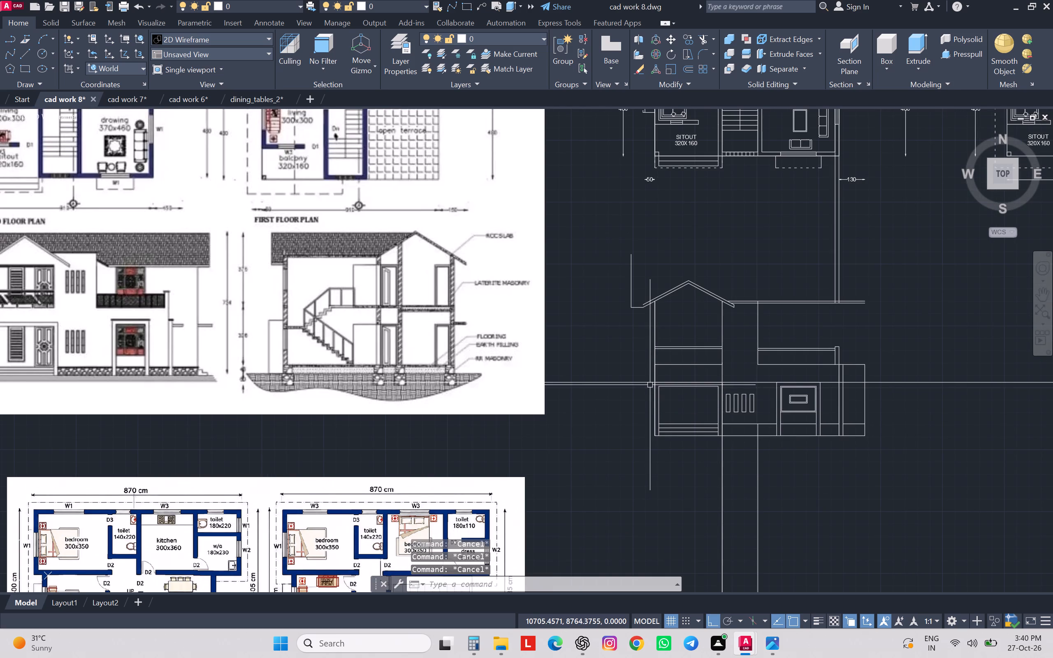
Offset the left block's lower outer wall line 60 outward to mark the sunshade projection.
key("o")
key("Return")
type("60")
key("Return")
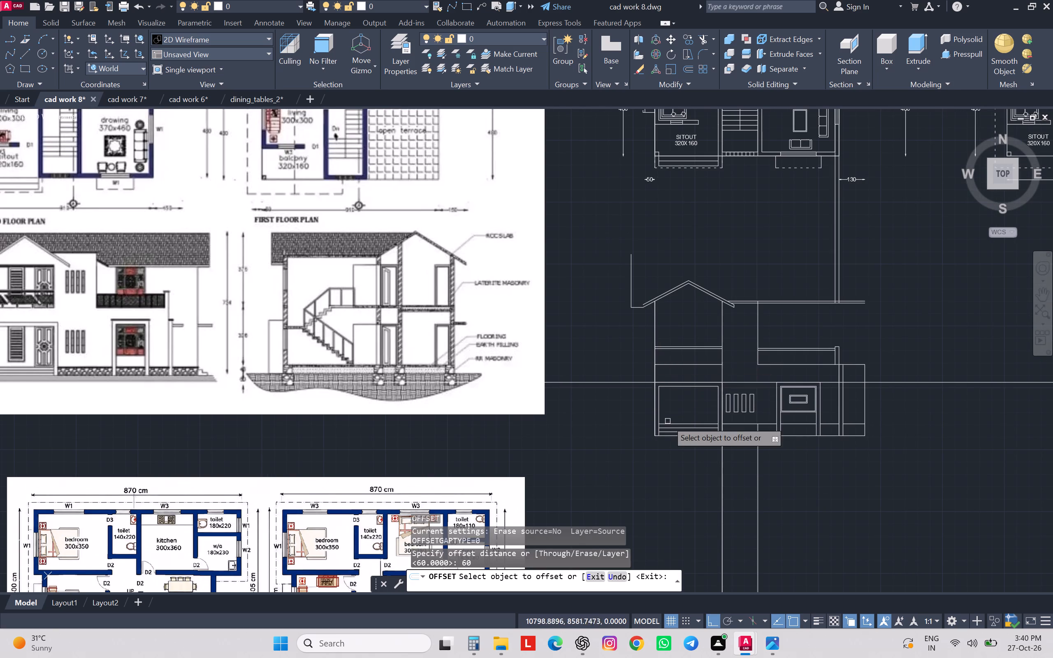
scroll(668, 420, "up", 2)
left_click(637, 410)
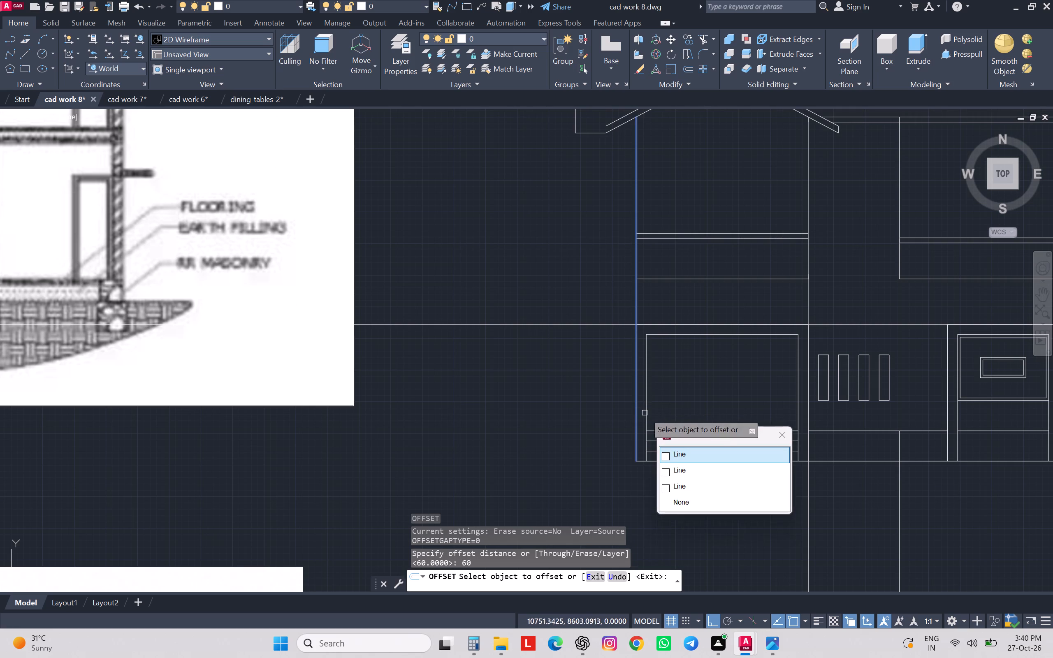
left_click(664, 486)
left_click(666, 490)
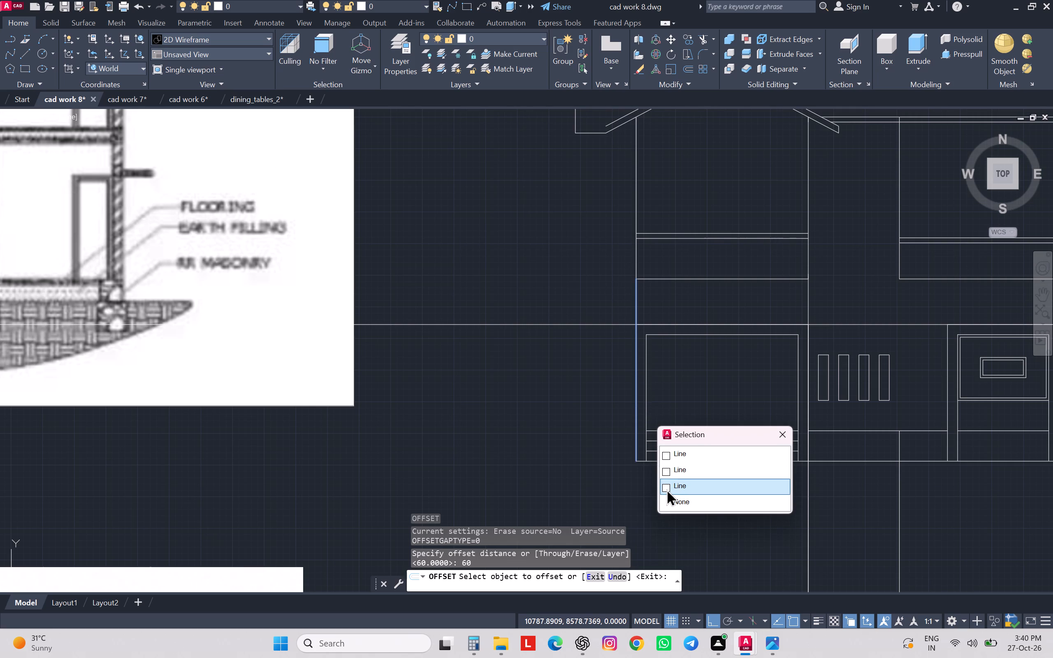
left_click(665, 486)
left_click(542, 458)
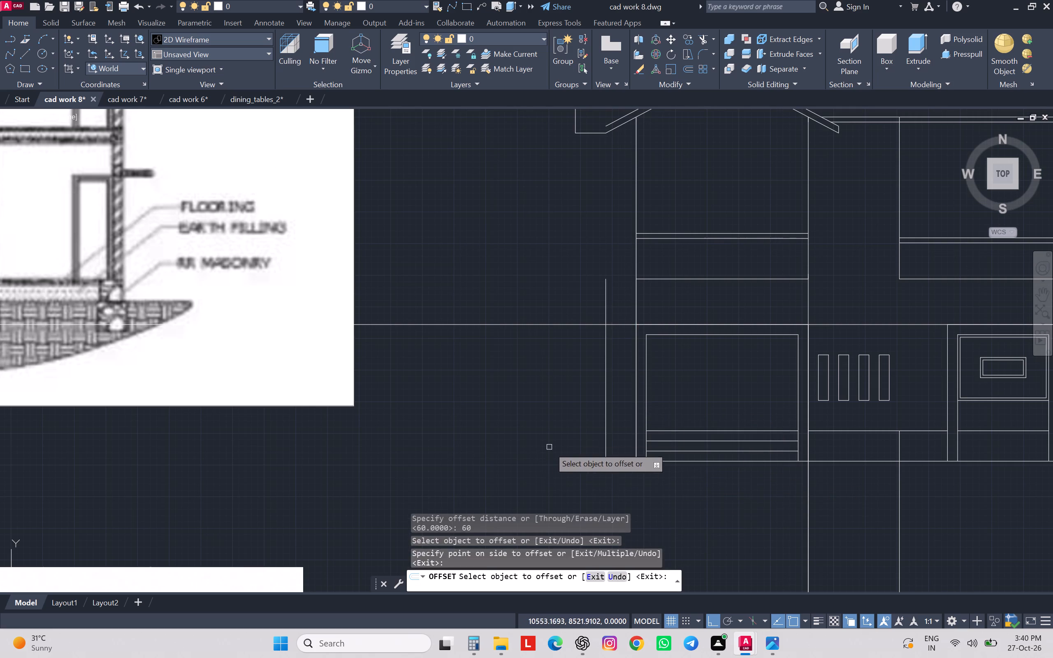
Offset the right wing's outer wall line and the outer edge of the tall pillar beside it 60 outward.
scroll(568, 419, "up", 1)
scroll(568, 419, "down", 3)
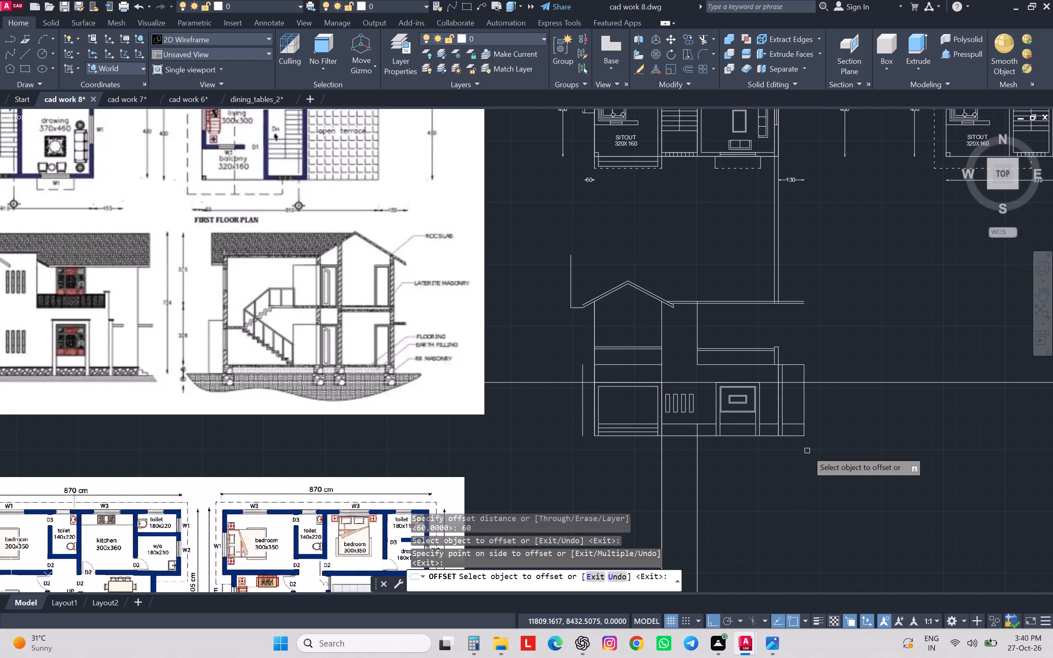
scroll(806, 444, "down", 1)
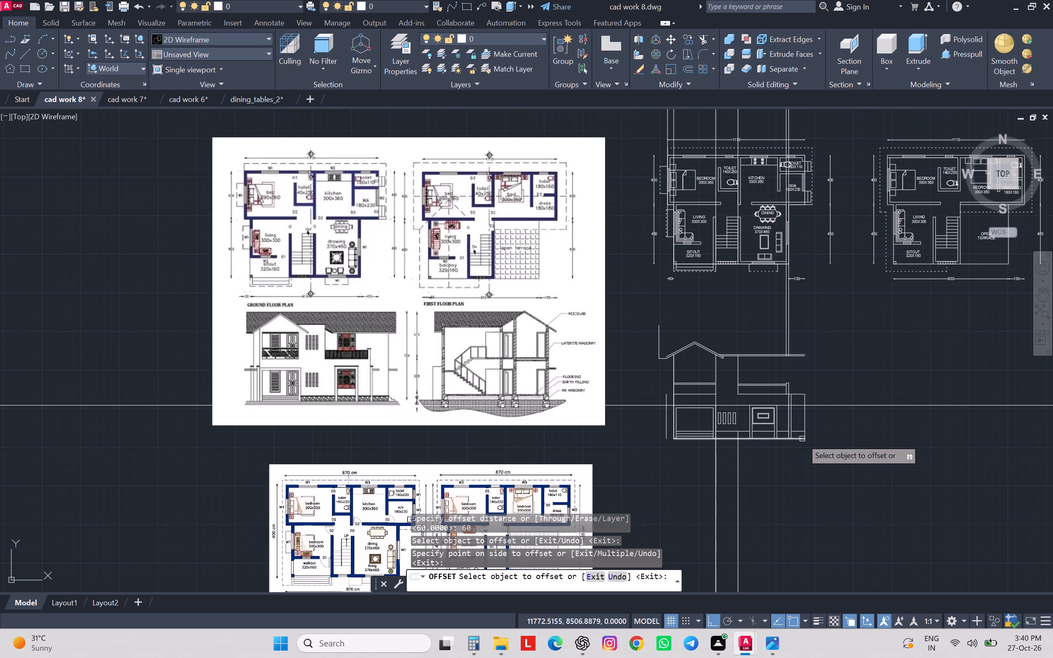
left_click(804, 417)
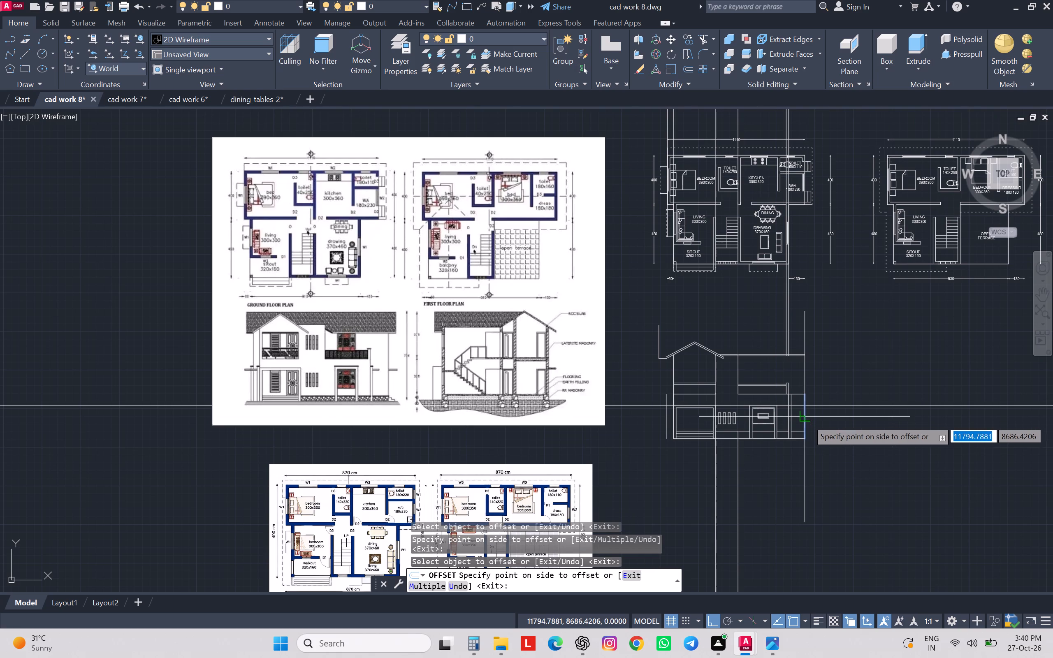
left_click(858, 429)
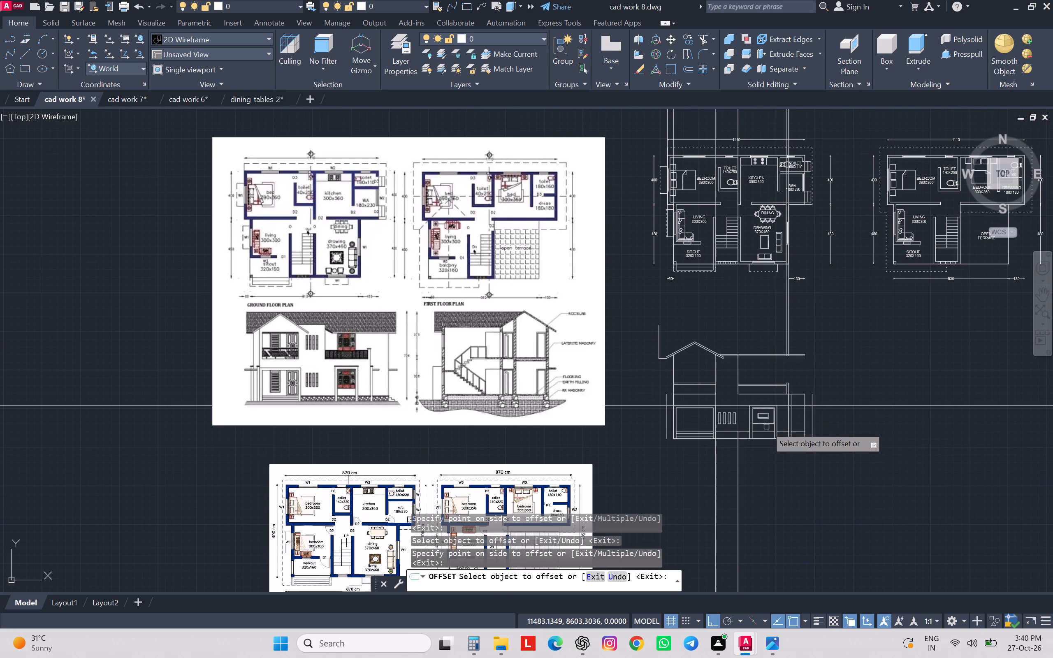
scroll(789, 419, "up", 2)
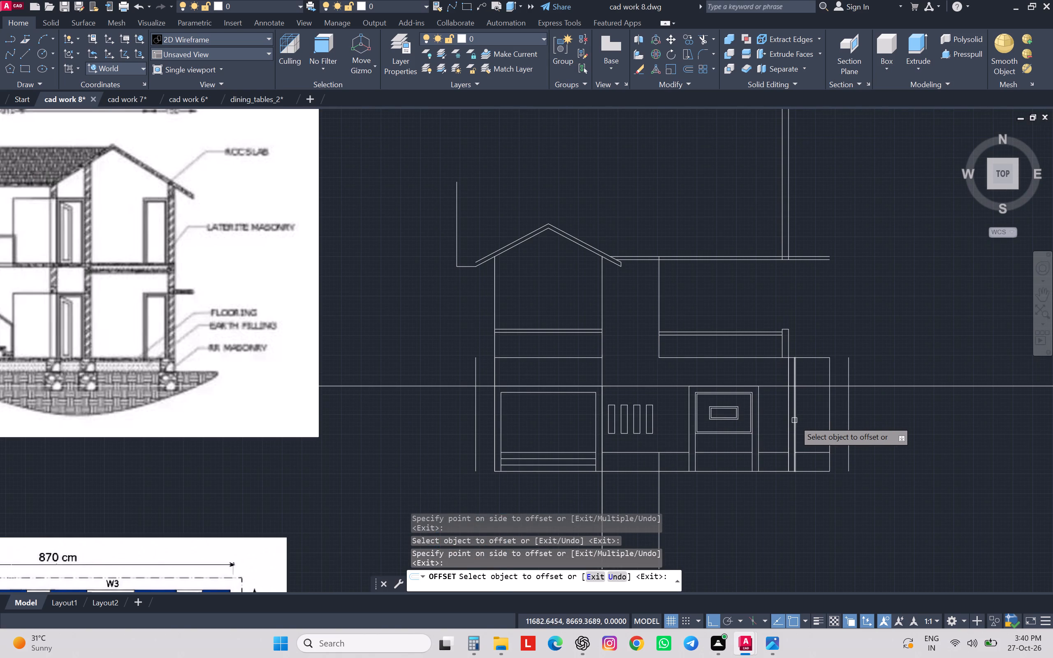
left_click(794, 420)
left_click(938, 449)
key("Escape")
key("Escape")
key("Escape")
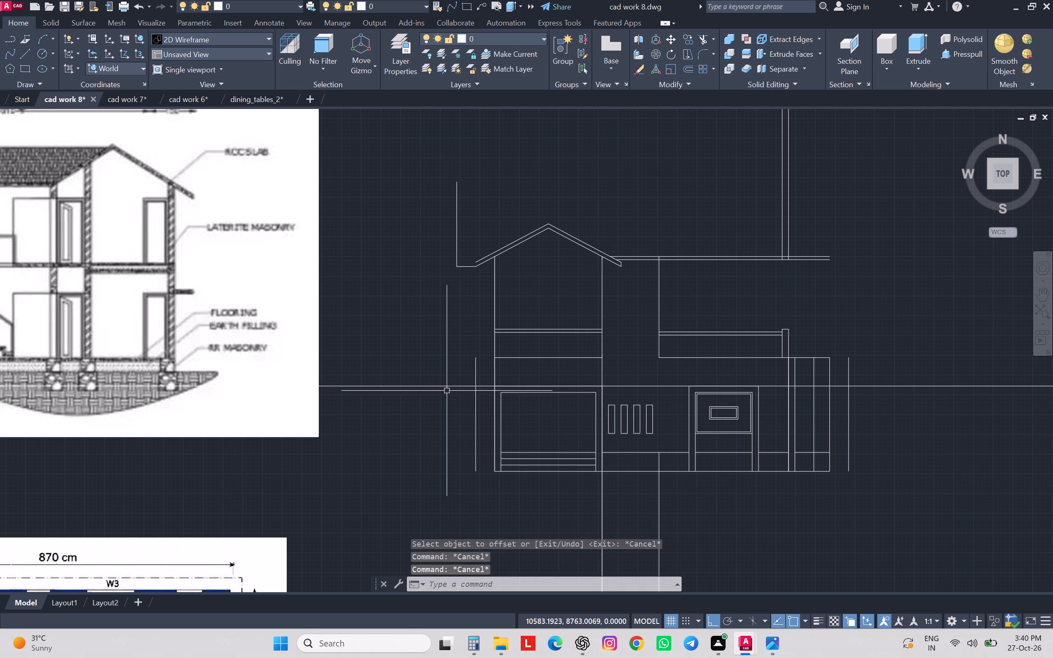
Offset the horizontal lintel-level construction line 12 downward for the sunshade thickness.
left_click(448, 386)
key("o")
key("Return")
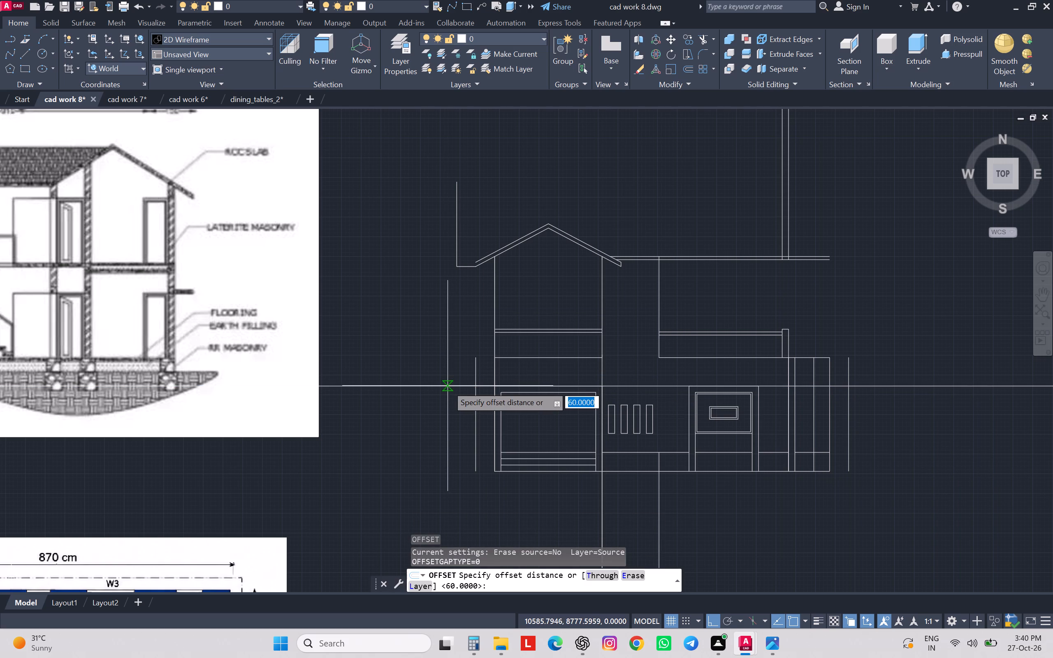
key("1")
key("2")
key("Return")
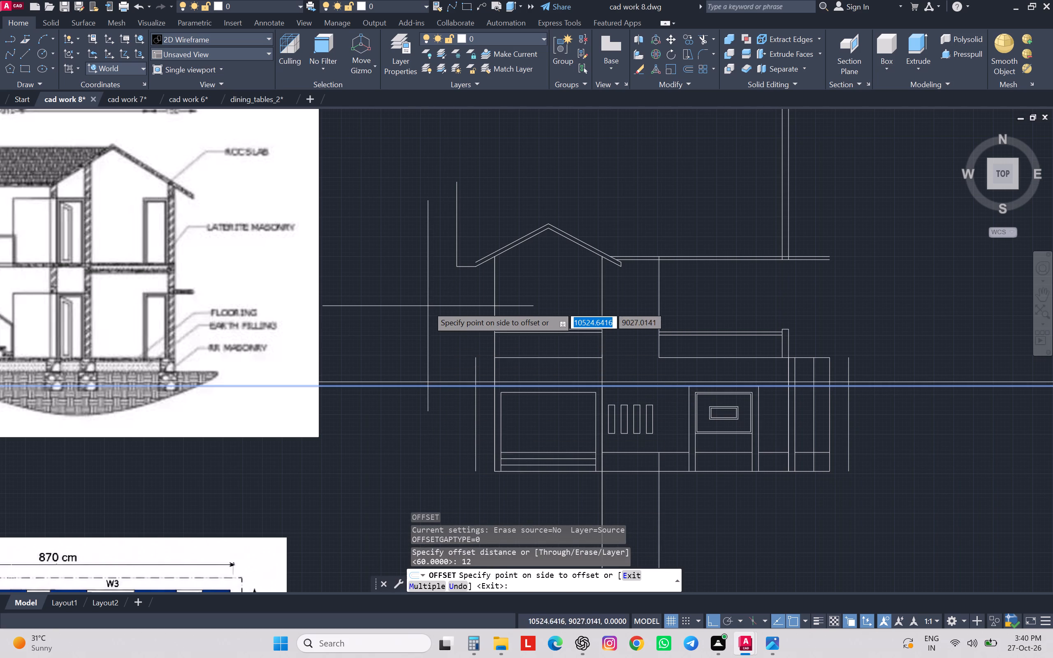
left_click(441, 439)
key("Escape")
key("Escape")
key("Escape")
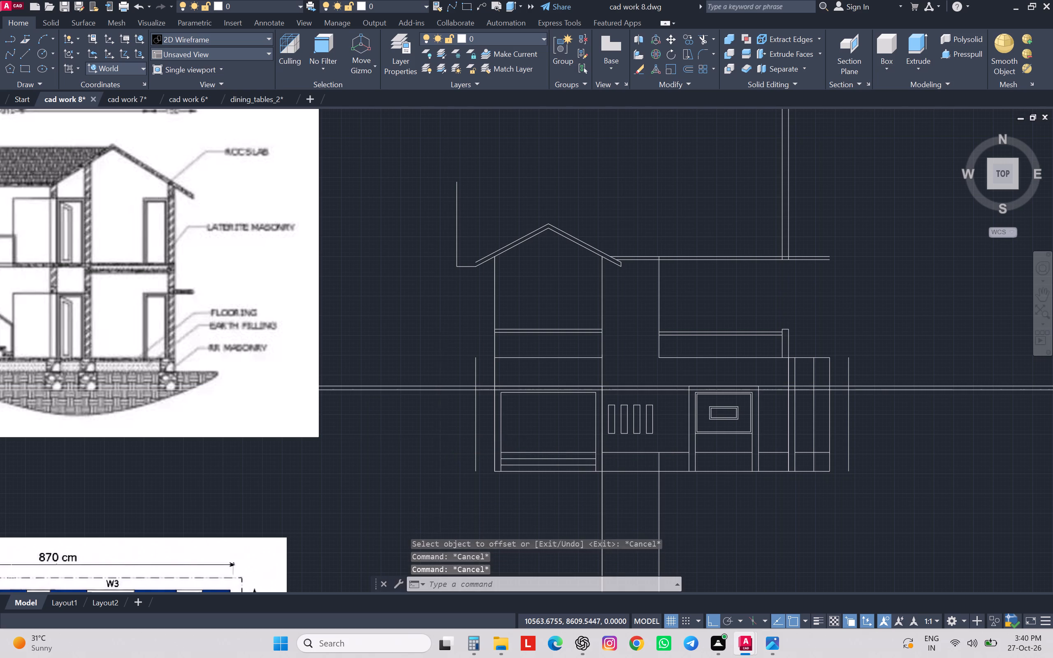
key("Escape")
key("Escape")
Trim the lintel lines and the 60 offset line into a closed sunshade end outside the left block's wall.
type("tr")
key("space")
scroll(488, 386, "up", 2)
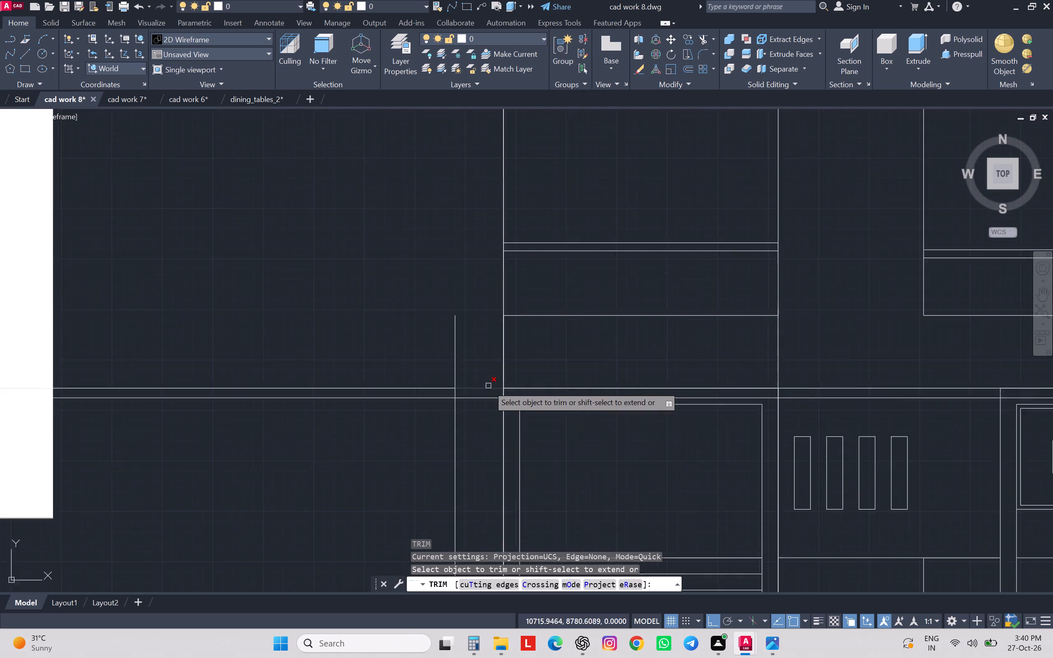
scroll(488, 386, "up", 1)
left_click(444, 352)
left_click(355, 443)
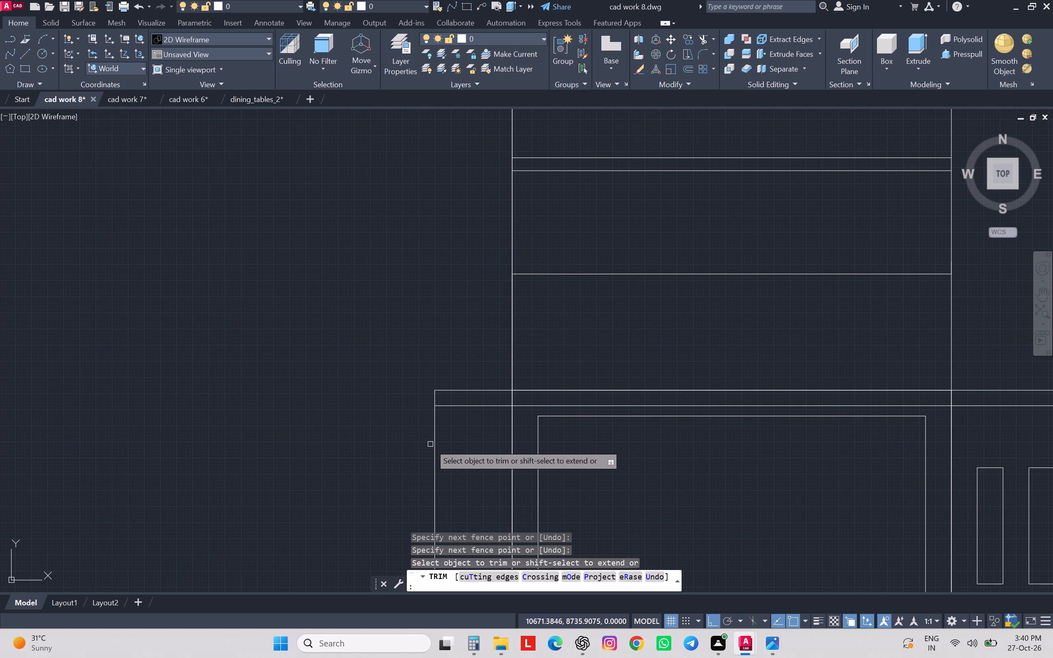
left_click(431, 444)
left_click(443, 441)
scroll(443, 441, "down", 2)
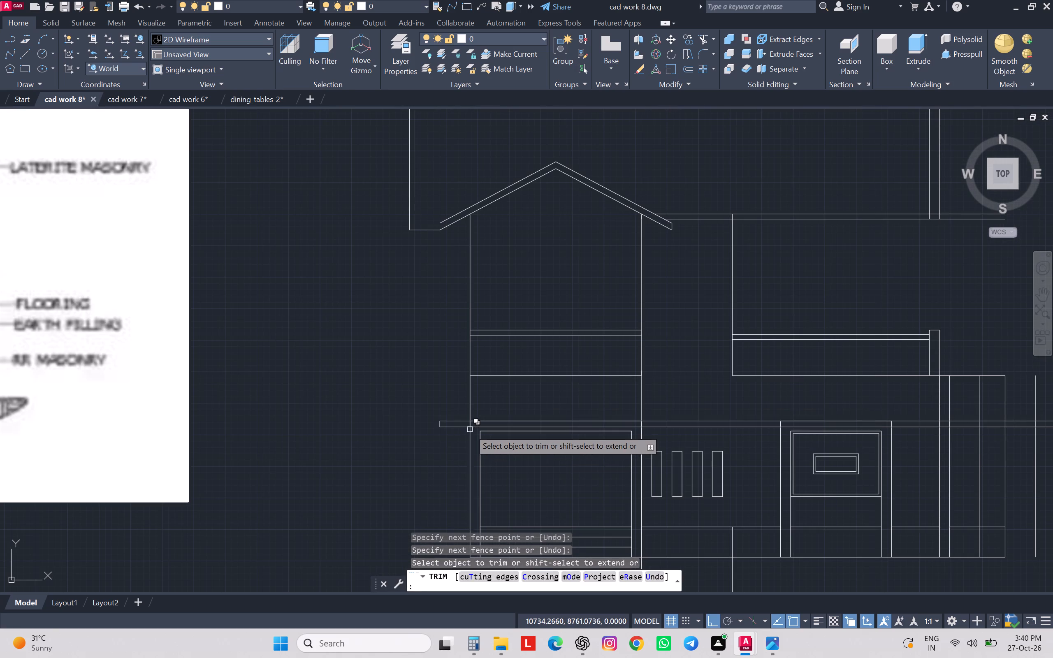
Trim the lintel lines and the offset line into a closed sunshade end beyond the right wing's outer wall.
scroll(470, 429, "up", 3)
scroll(468, 409, "down", 3)
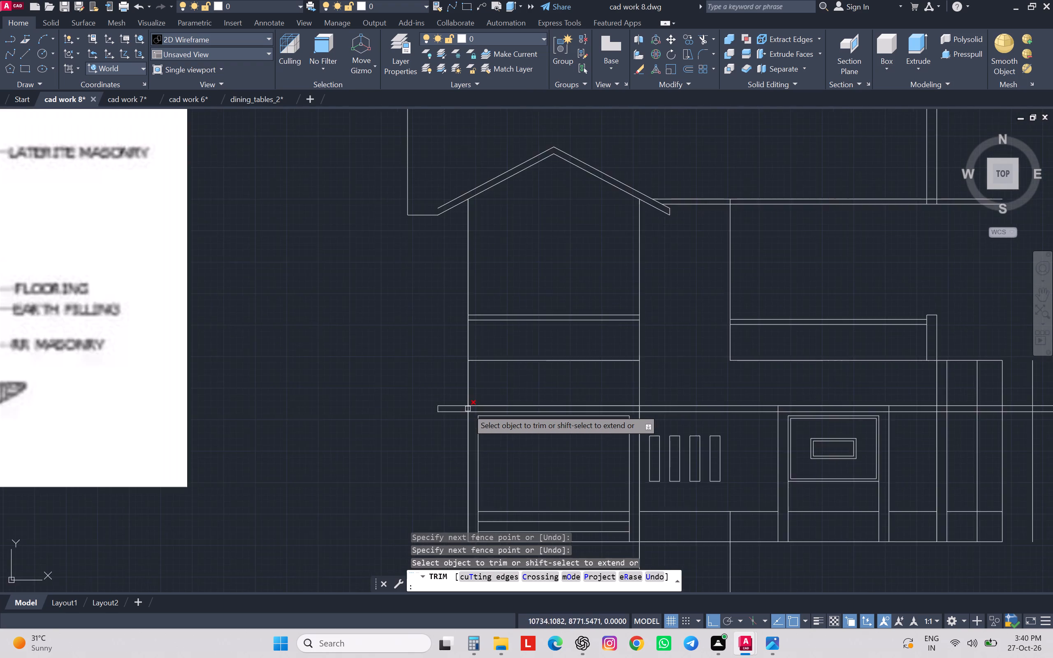
scroll(468, 409, "down", 4)
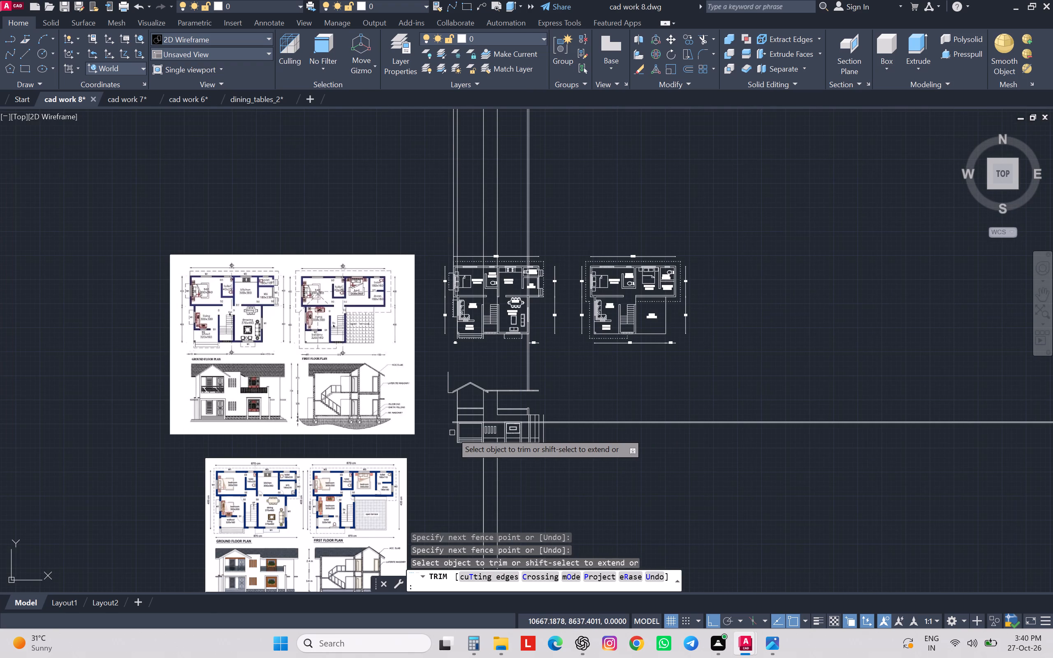
scroll(452, 433, "up", 1)
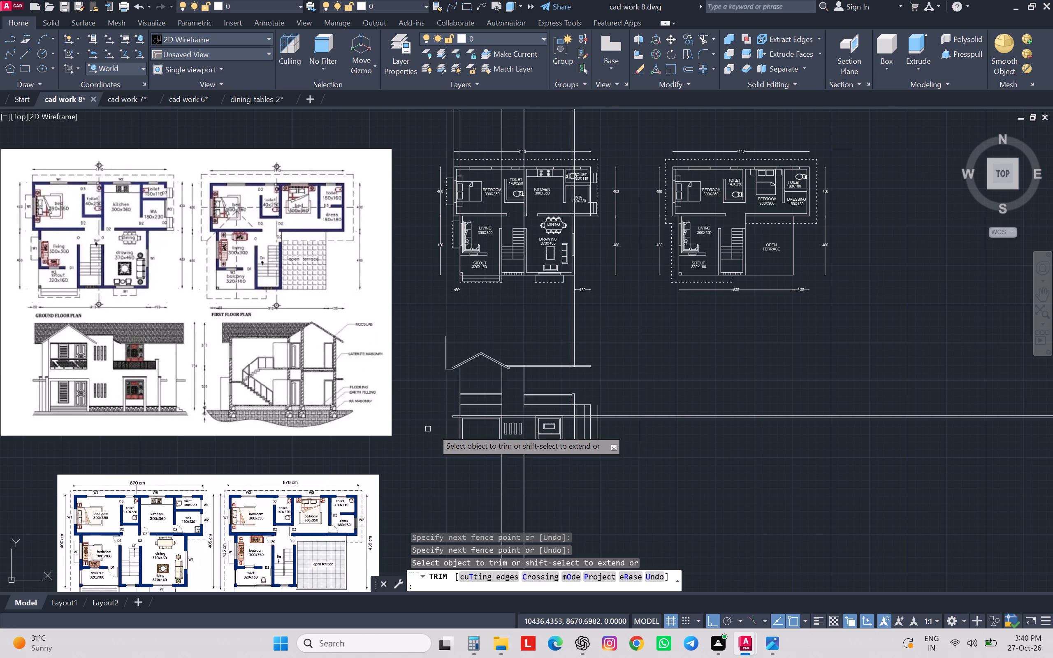
scroll(617, 423, "up", 2)
left_click(583, 392)
left_click(587, 424)
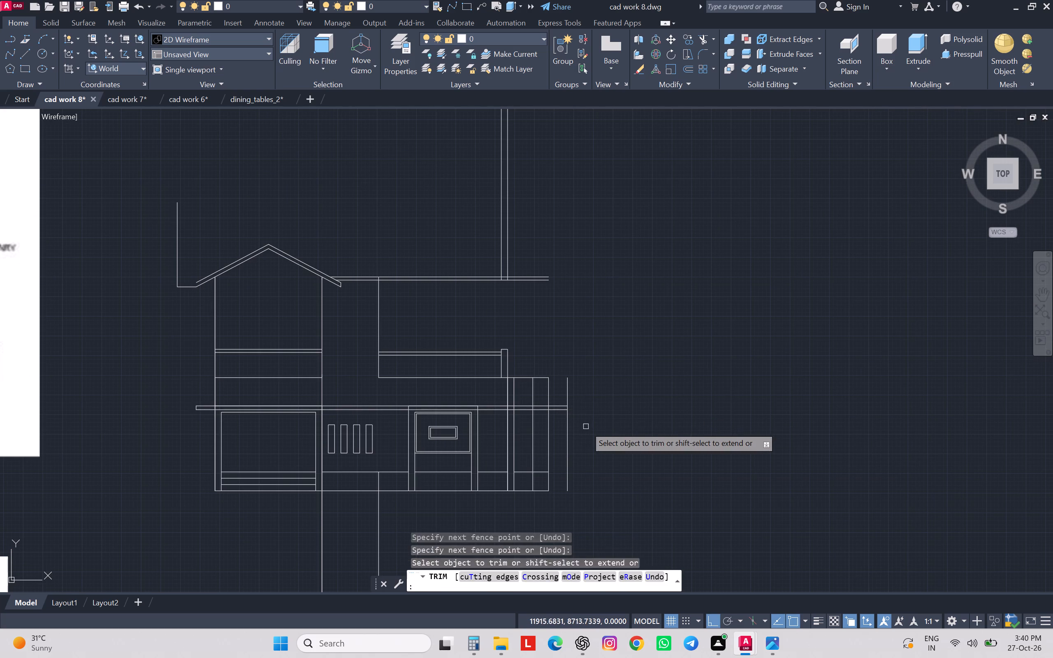
left_click_drag(580, 428, 573, 433)
left_click_drag(552, 442, 557, 442)
left_click(584, 394)
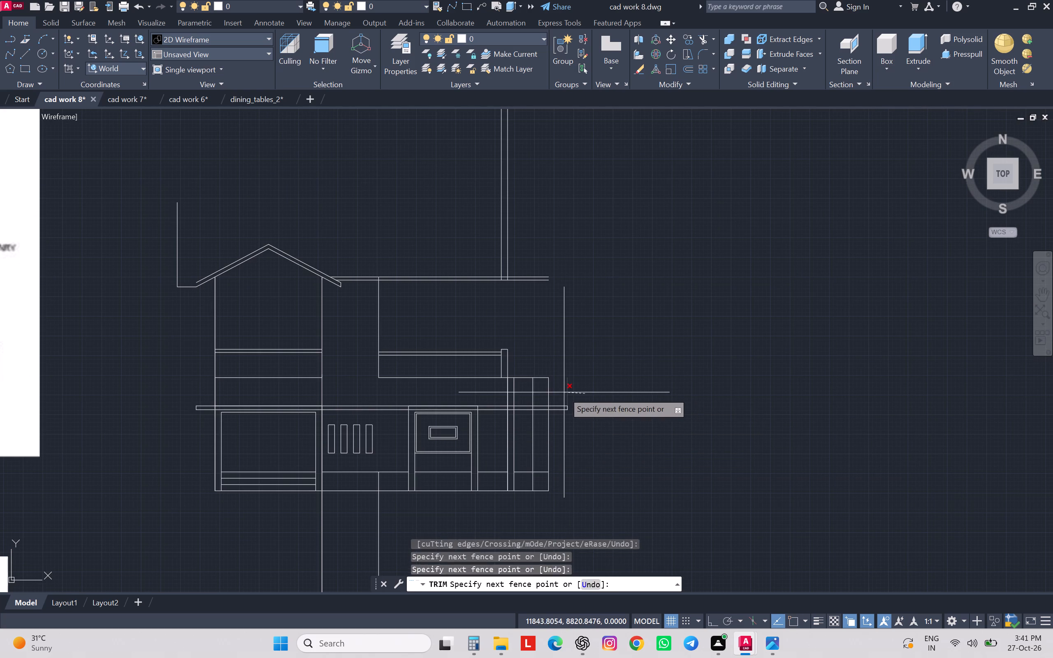
left_click(564, 392)
Trim the sunshade beside the tall pillar to its offset line and remove the lintel lines between the window surround and pillar.
scroll(596, 408, "down", 1)
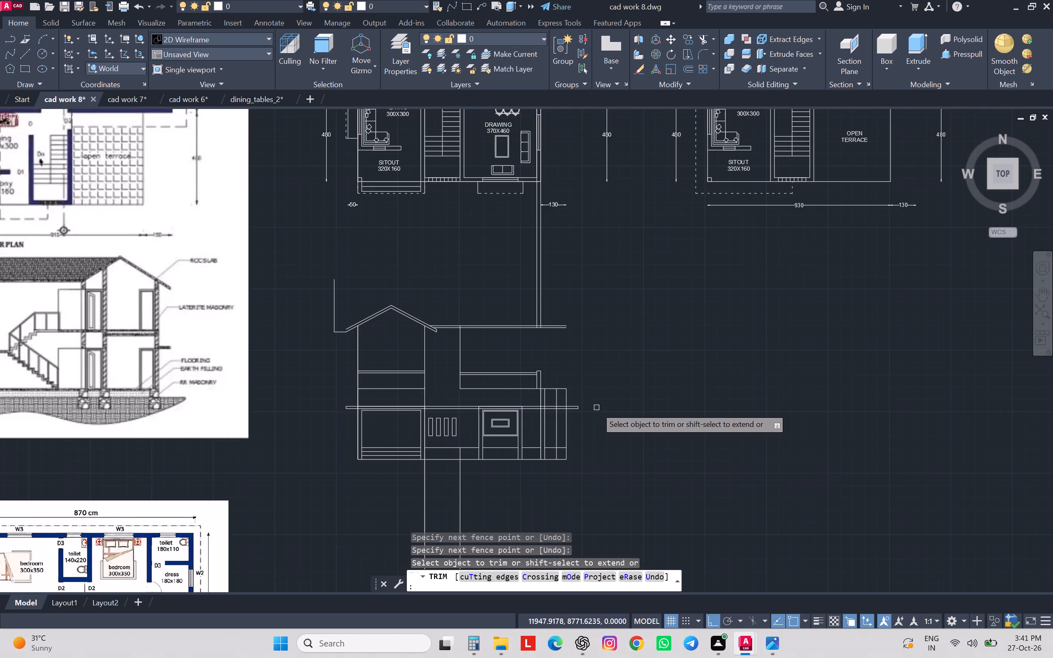
scroll(594, 412, "down", 2)
scroll(594, 412, "up", 2)
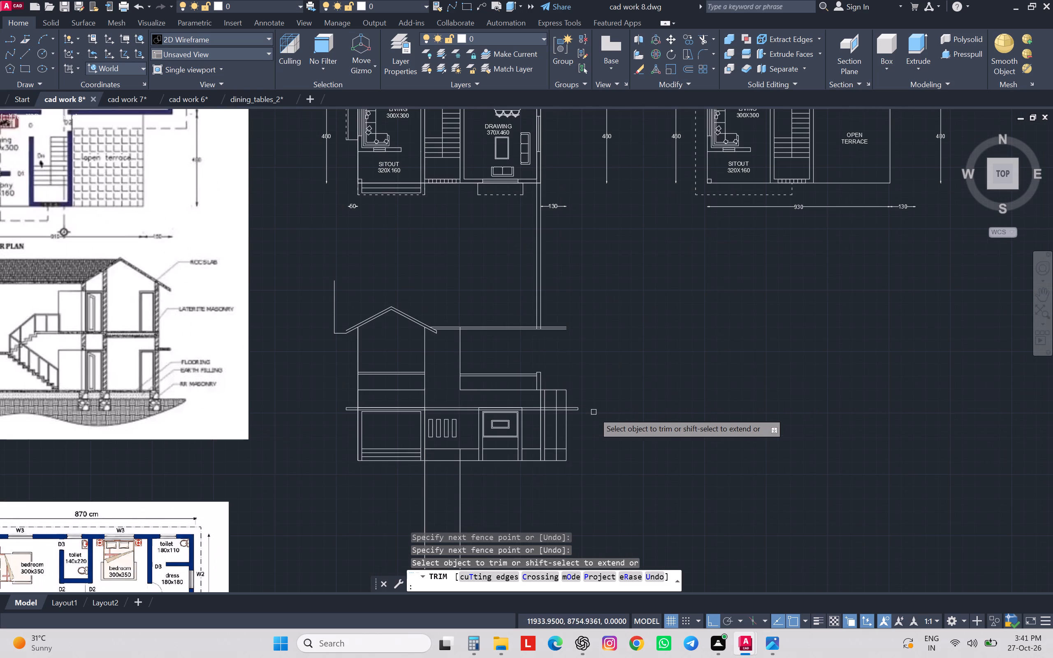
left_click(561, 404)
left_click(561, 413)
left_click(557, 419)
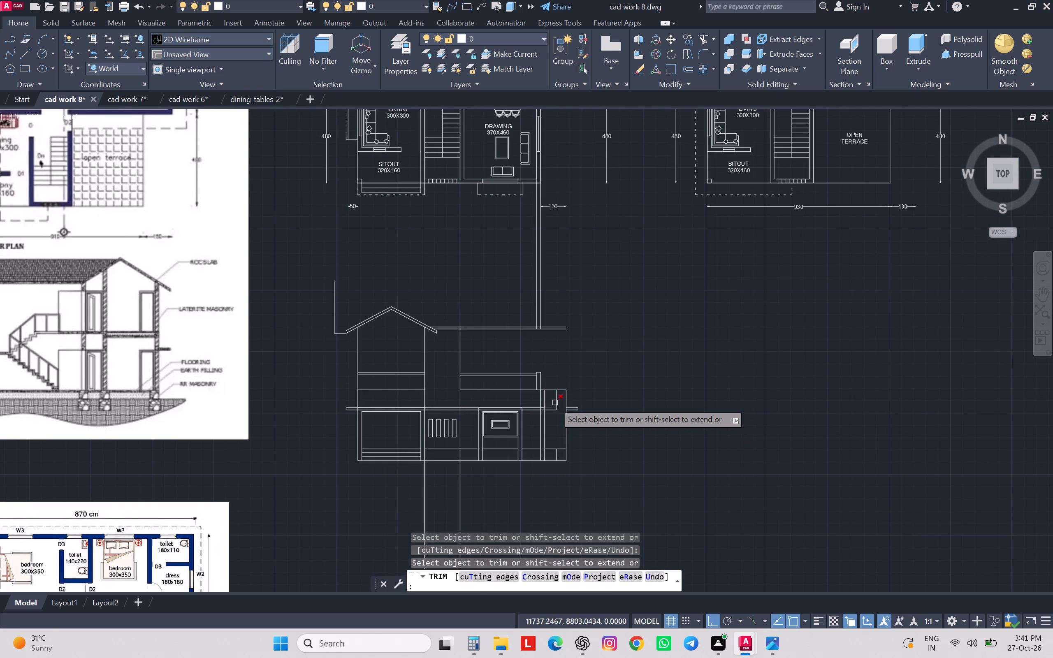
left_click(555, 403)
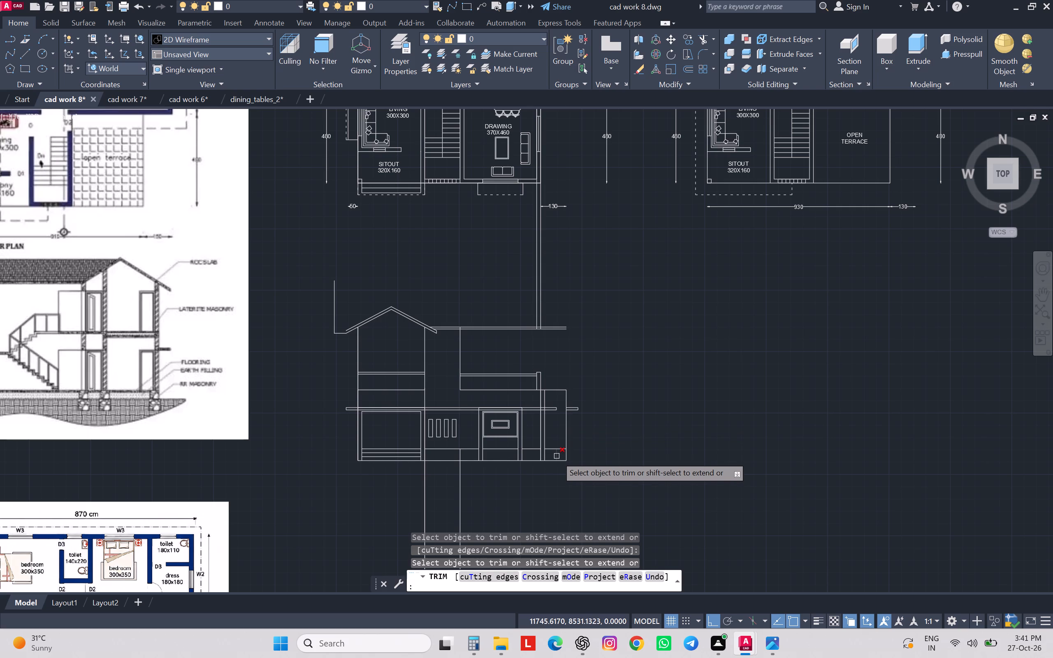
left_click(557, 456)
left_click(533, 404)
left_click(533, 423)
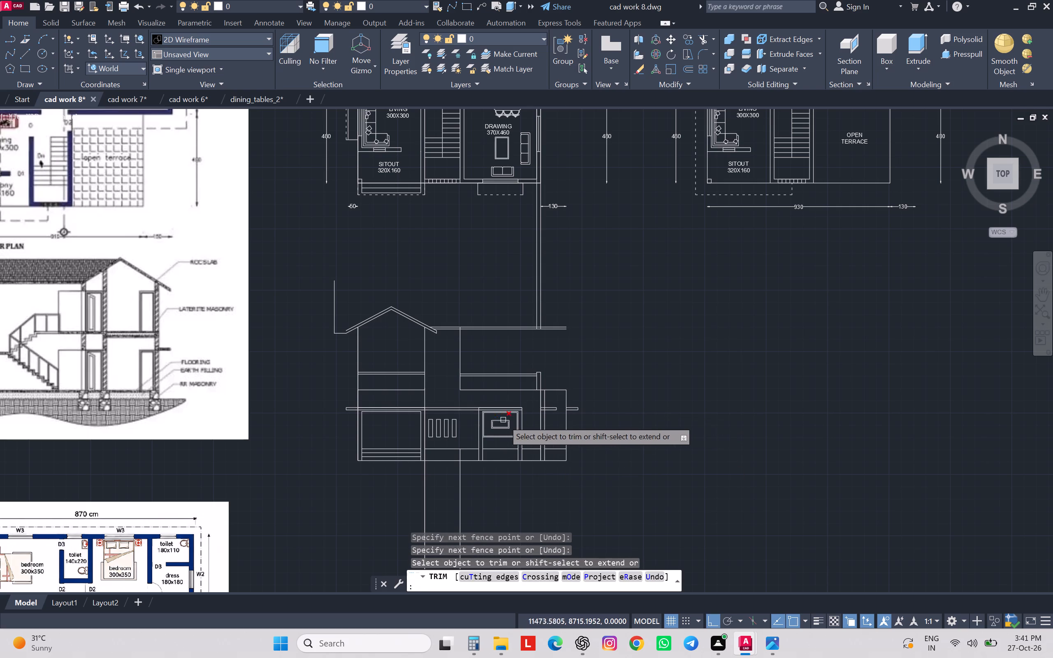
key("Escape")
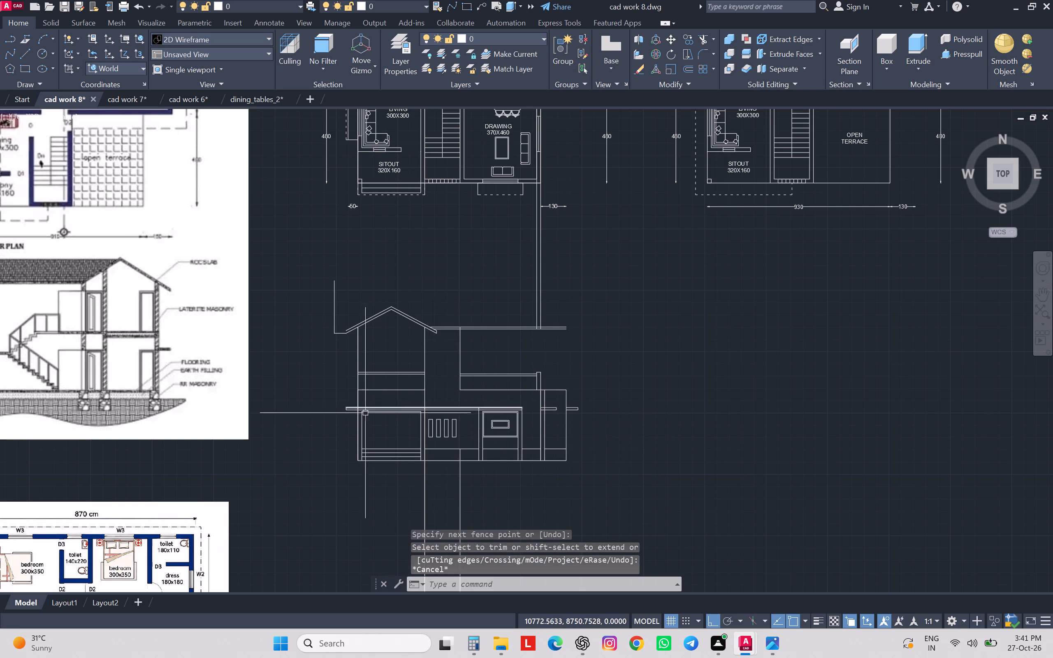
Remove the lower sunshade line inside the left block and from there across to the window surround's outer edge.
scroll(365, 413, "up", 1)
scroll(365, 413, "down", 1)
scroll(365, 413, "up", 3)
key("space")
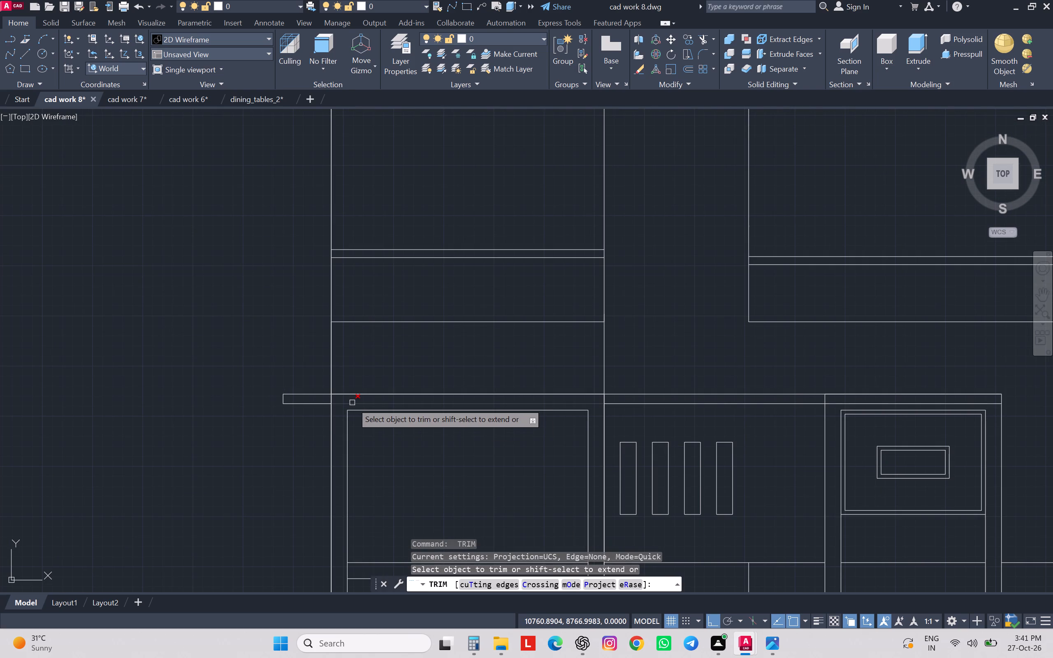
left_click(352, 403)
key("grave")
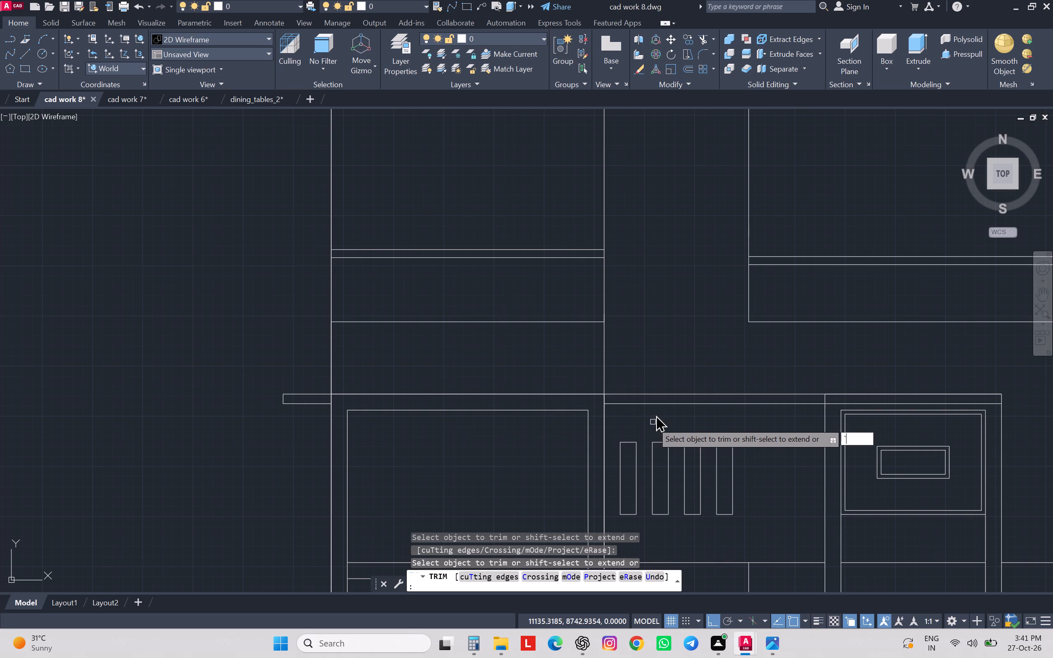
key("Escape")
key("Escape")
left_click(663, 404)
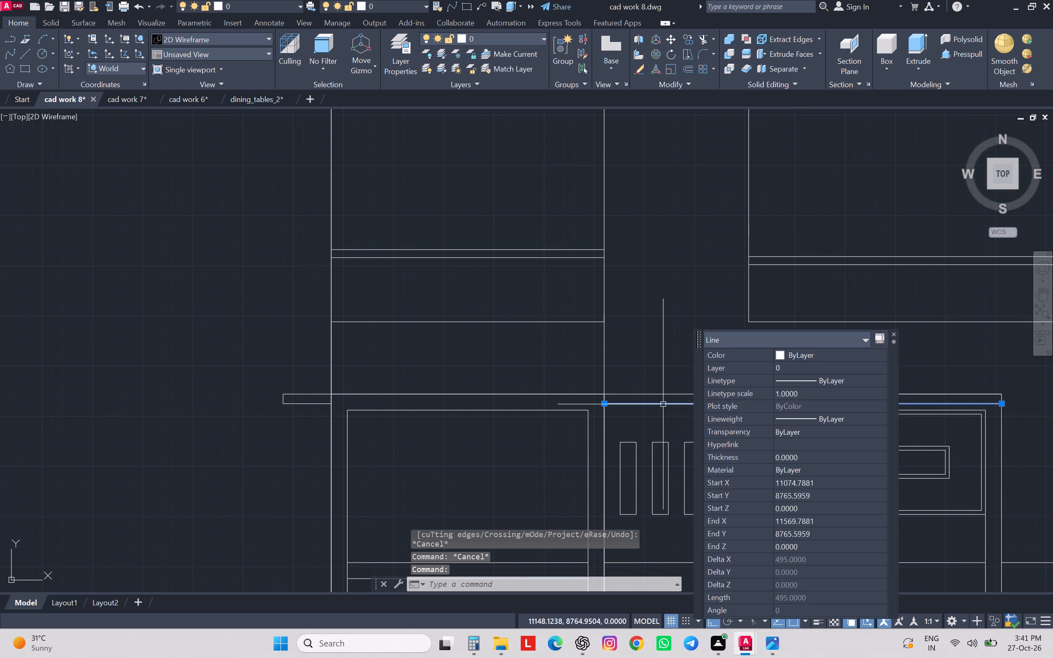
key("Delete")
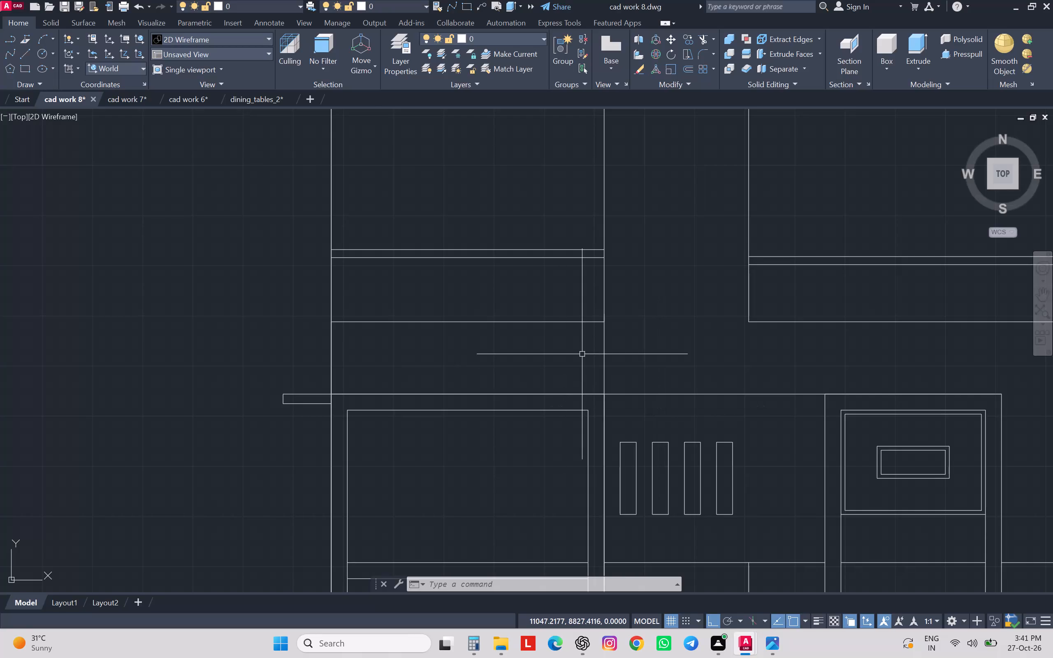
Trim the two sunshade lines where they cross the tall pillar's width.
scroll(640, 353, "down", 3)
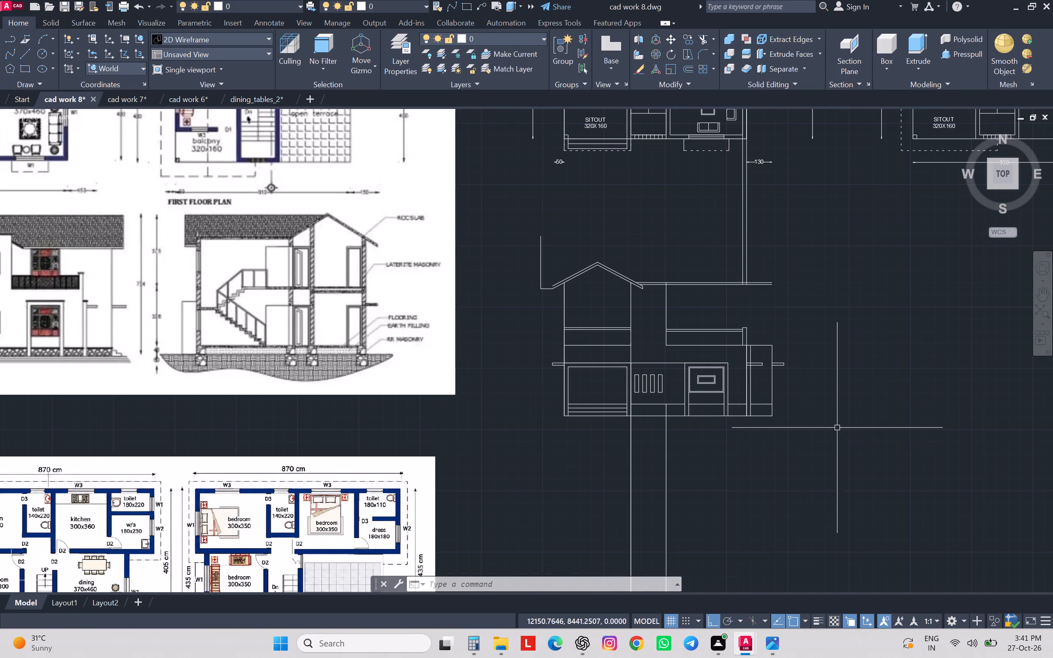
scroll(749, 372, "up", 7)
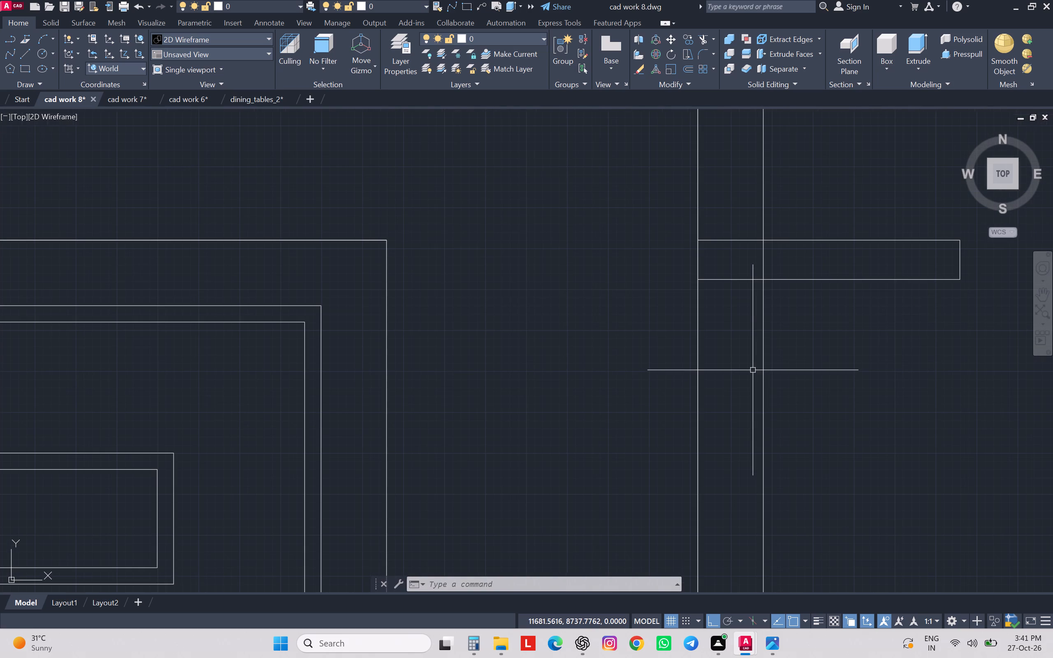
type("tr")
key("space")
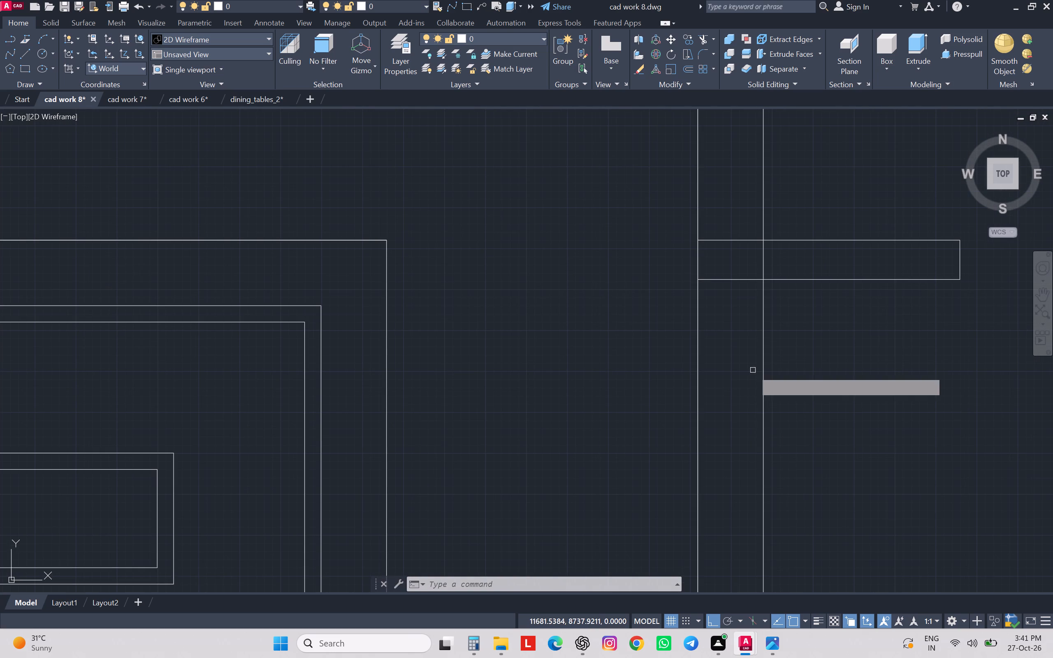
left_click(751, 236)
left_click(749, 310)
scroll(749, 306, "up", 1)
scroll(749, 306, "down", 3)
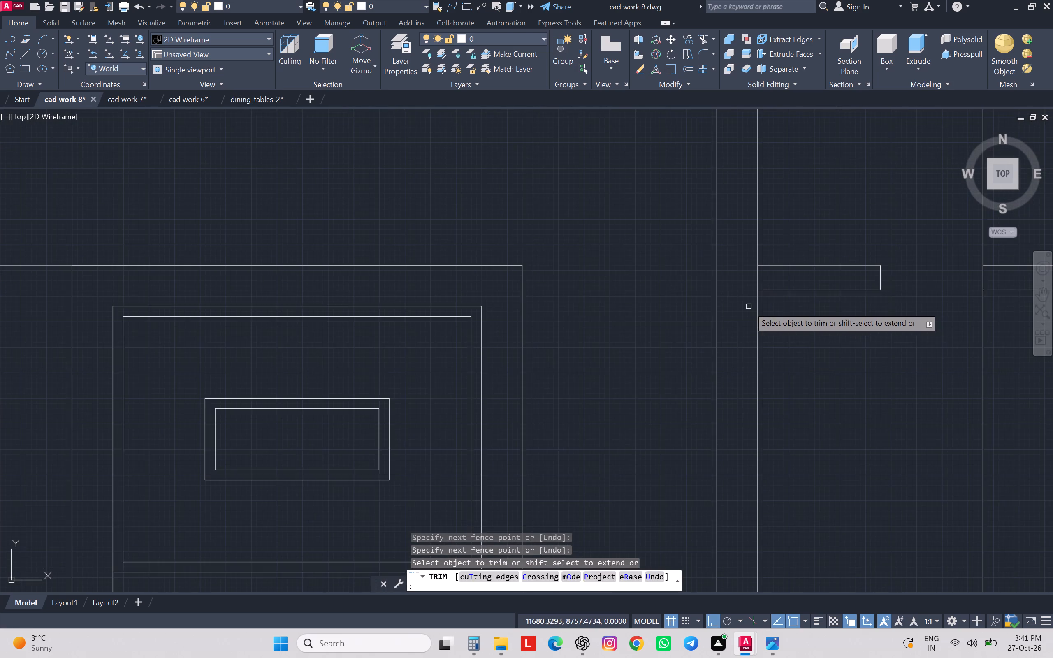
scroll(776, 322, "down", 3)
key("Escape")
key("Escape")
key("Escape")
Erase the vertical projection rays running through the ground floor plan down to the elevation.
scroll(855, 354, "down", 1)
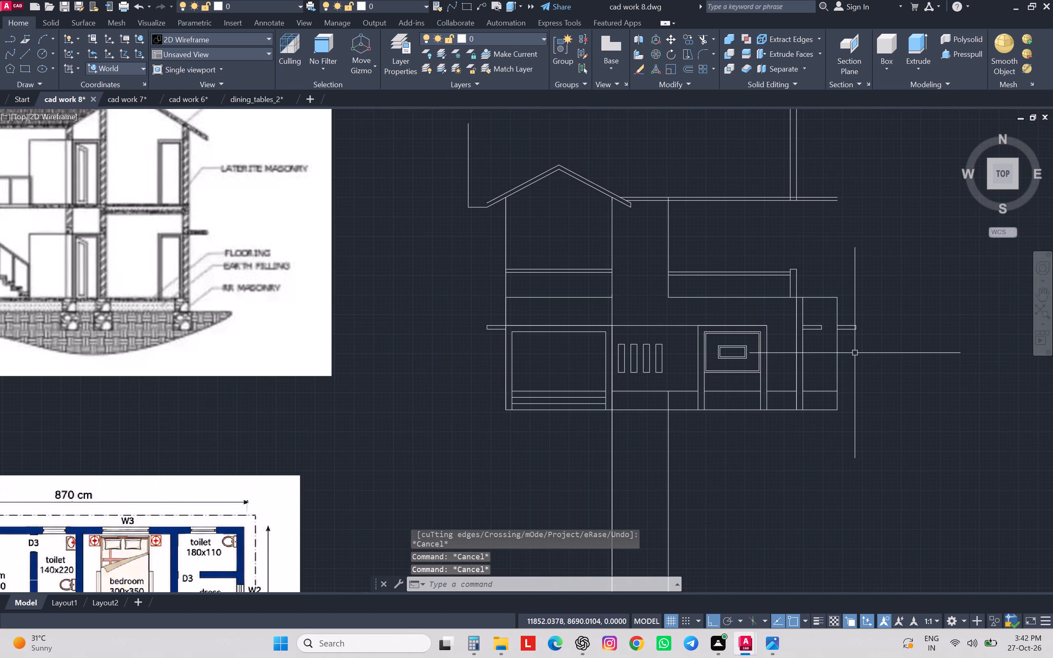
scroll(855, 353, "down", 1)
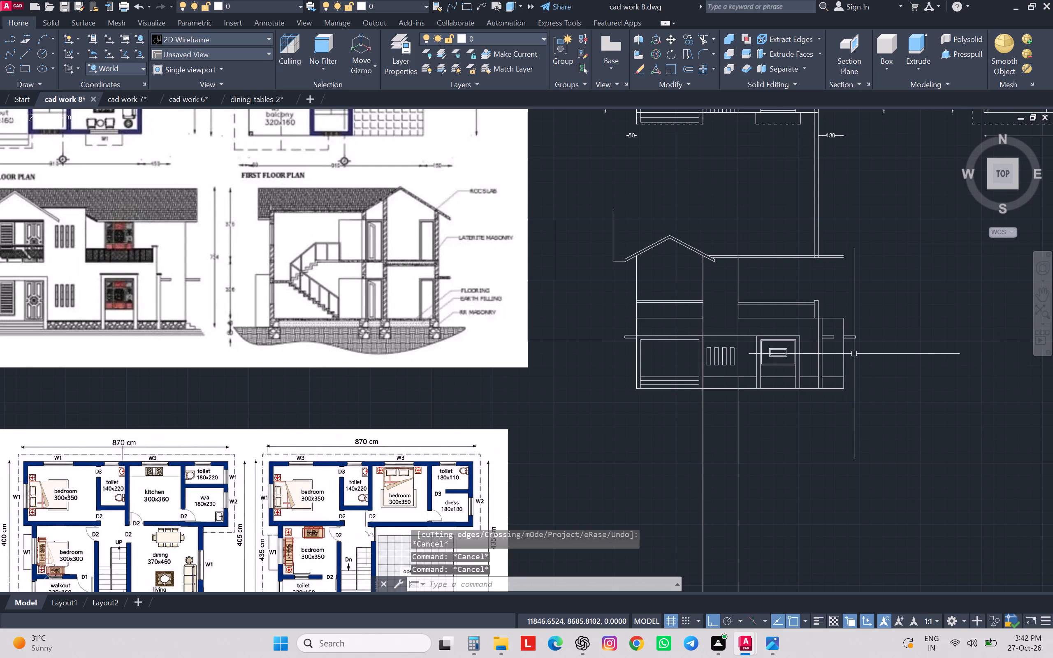
scroll(854, 354, "up", 1)
scroll(855, 354, "down", 1)
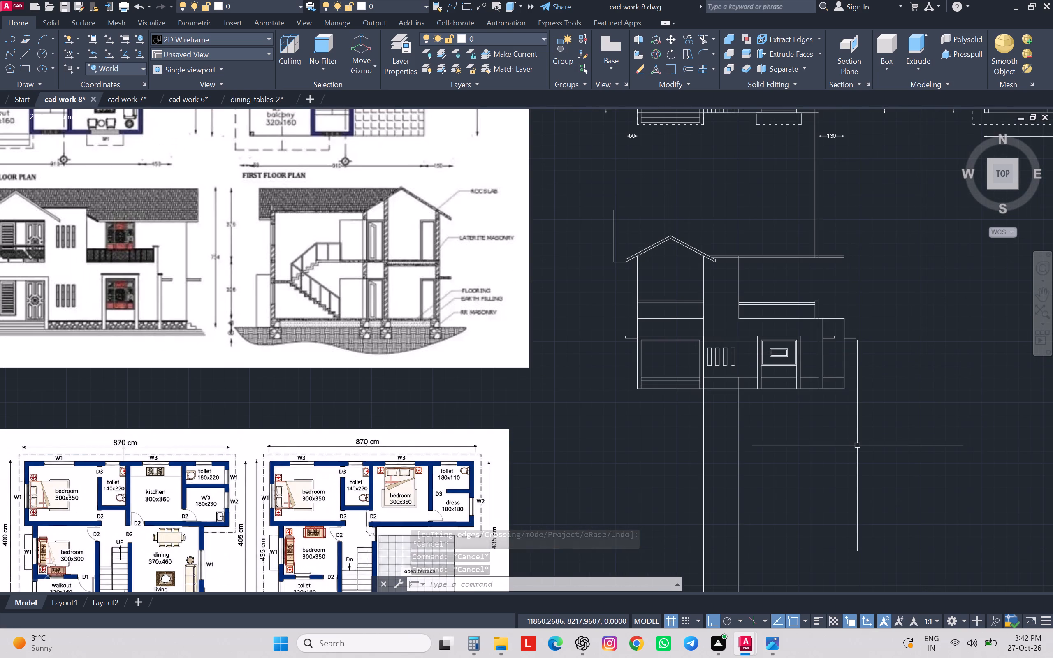
scroll(857, 445, "down", 3)
scroll(863, 373, "up", 1)
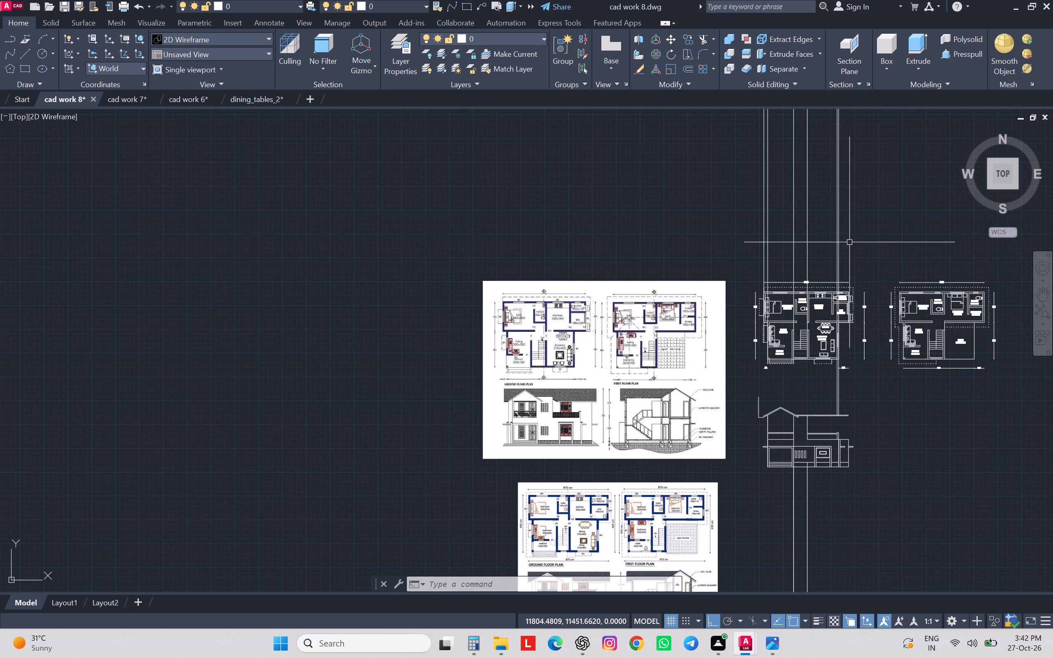
left_click_drag(850, 240, 844, 241)
left_click(690, 248)
key("Delete")
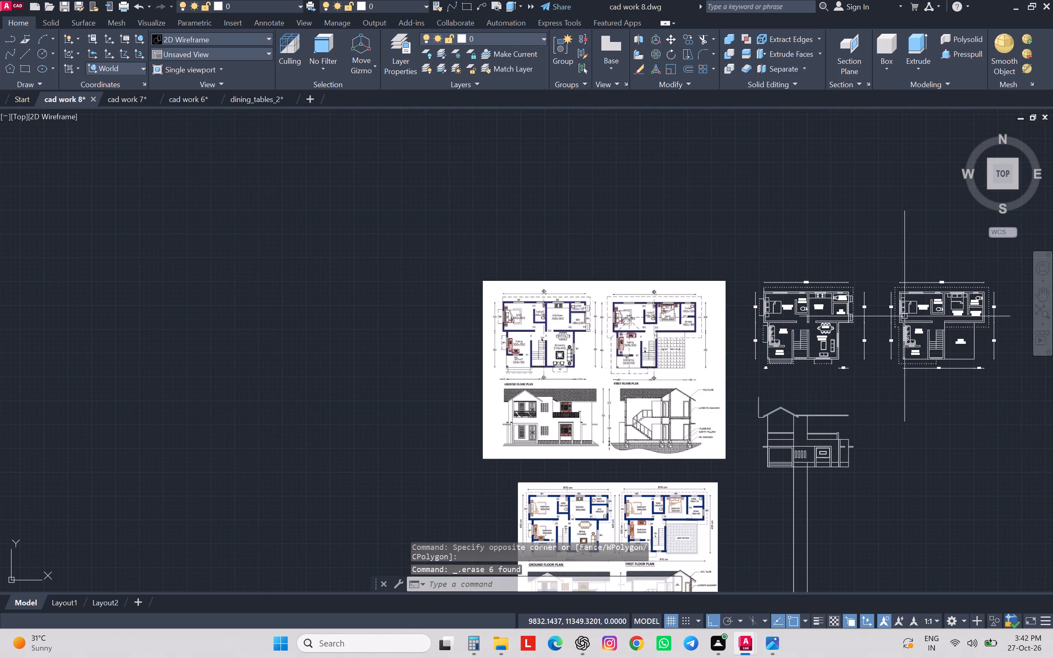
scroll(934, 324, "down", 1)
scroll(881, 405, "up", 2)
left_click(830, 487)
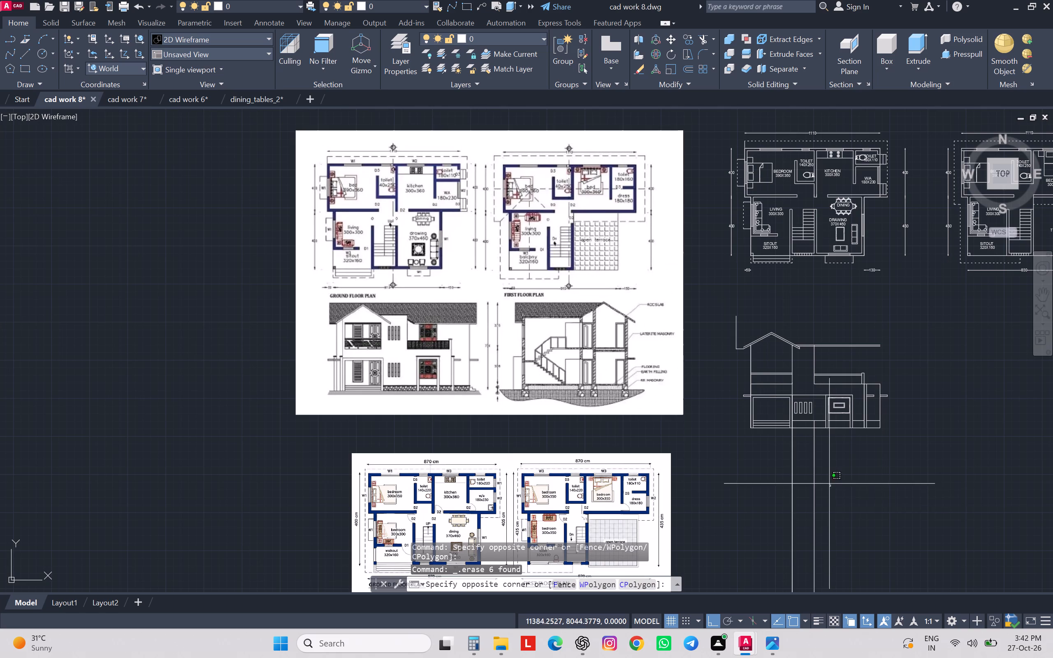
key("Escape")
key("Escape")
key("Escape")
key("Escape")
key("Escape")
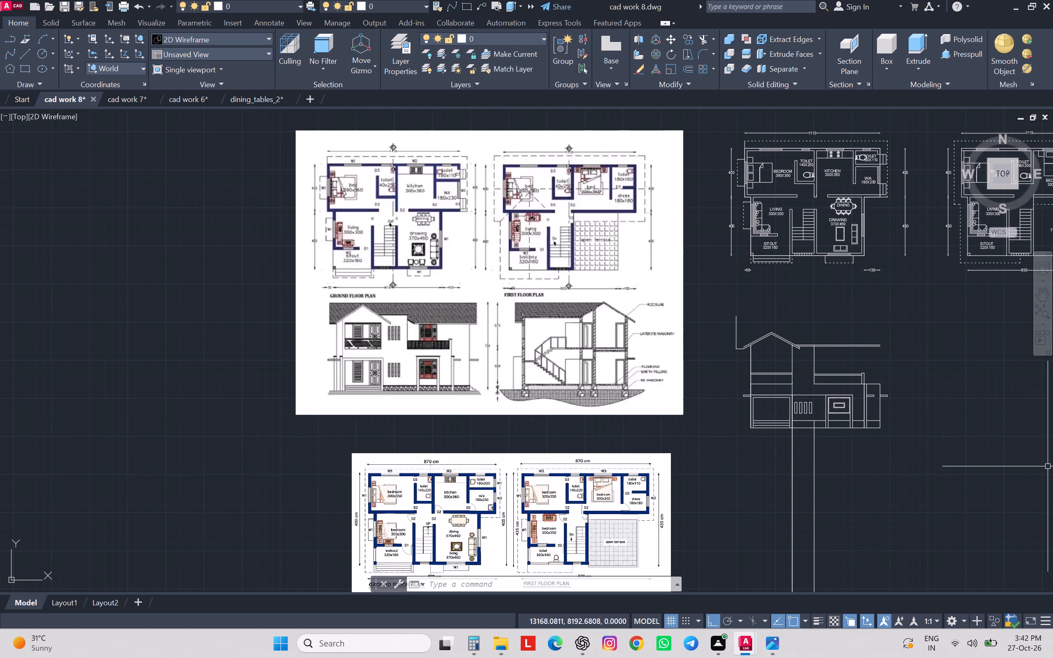
Examine the roof, pillars and sunshades in the reference front elevation and compare them with the drawn elevation.
scroll(418, 324, "up", 3)
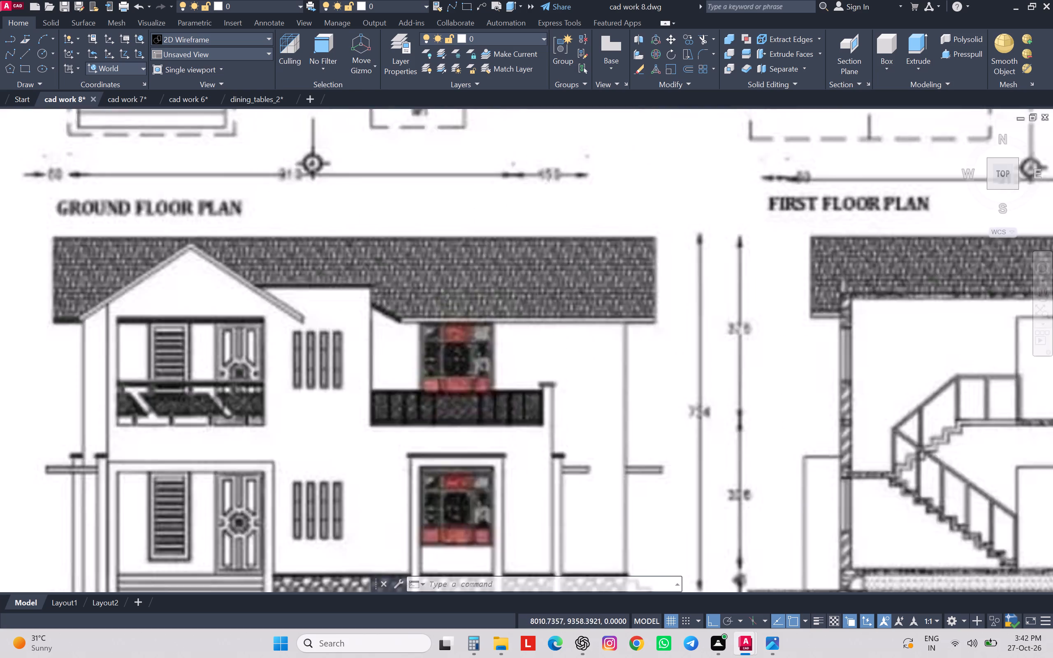
scroll(418, 324, "up", 2)
scroll(414, 323, "down", 4)
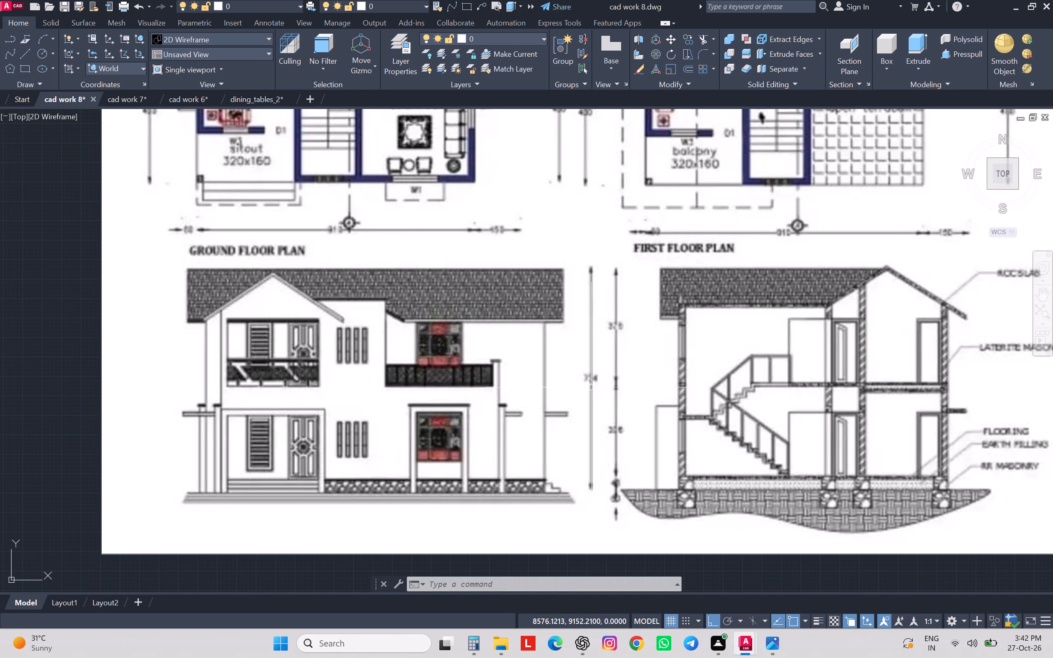
scroll(611, 352, "down", 2)
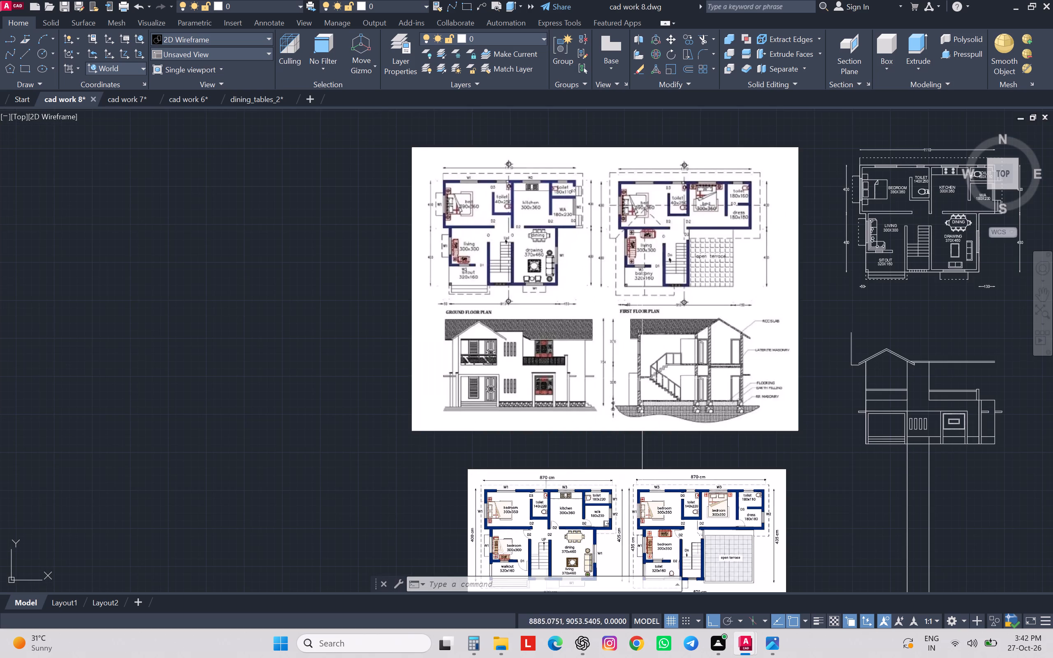
middle_click_drag(875, 458, 798, 458)
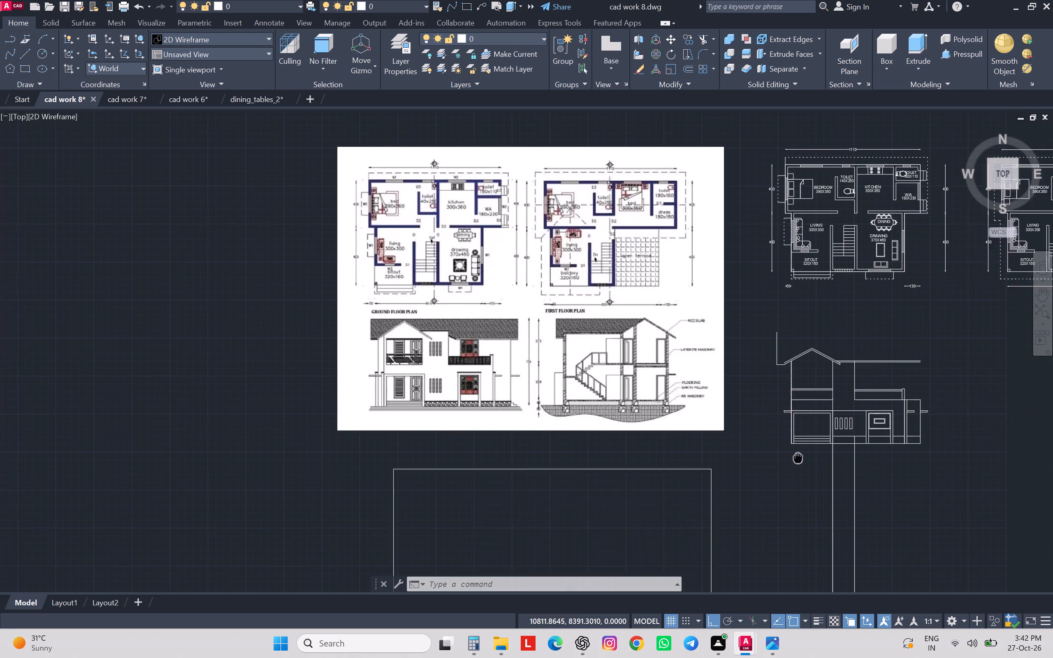
middle_click_drag(798, 458, 752, 458)
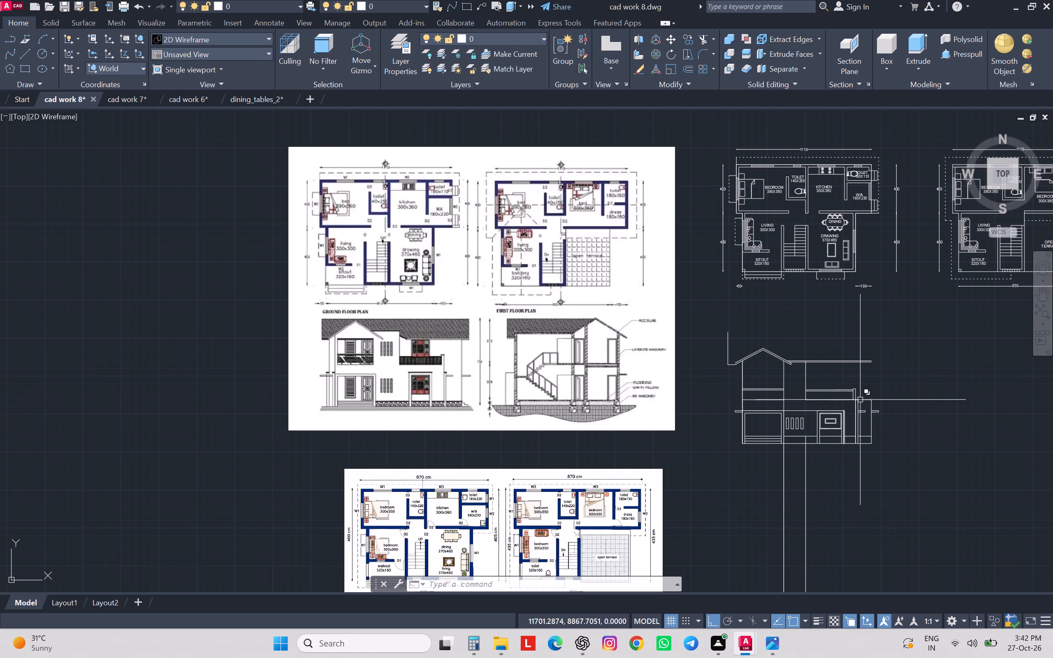
scroll(860, 400, "up", 3)
scroll(860, 400, "down", 1)
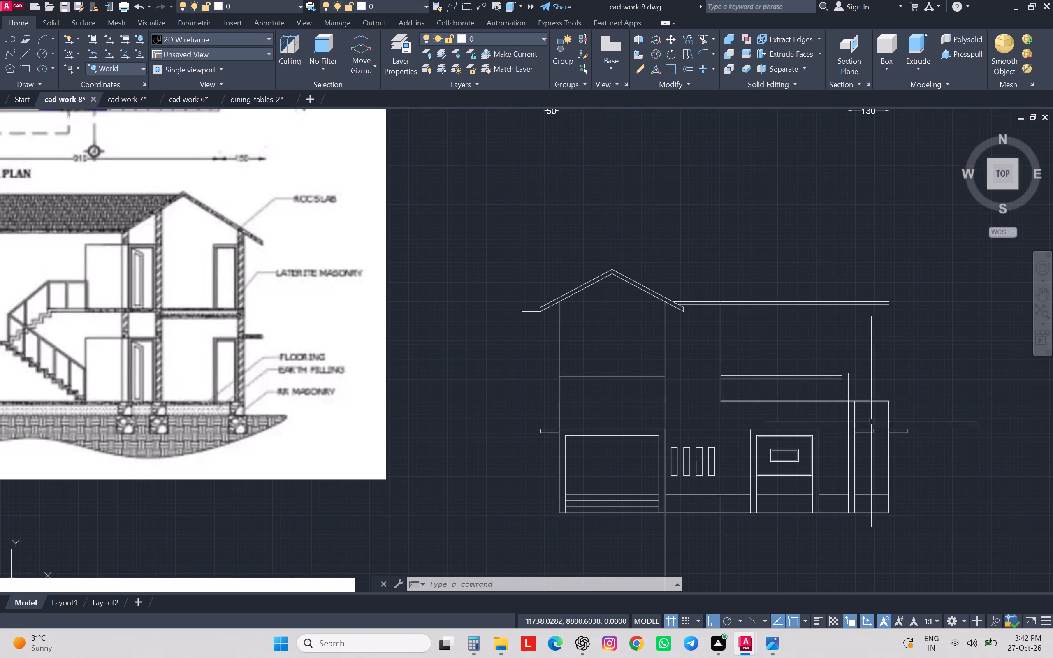
Trim away the balcony floor line between the tall pillar and the elevation's right outer wall.
key("Escape")
key("Escape")
key("Escape")
key("Escape")
key("t")
key("r")
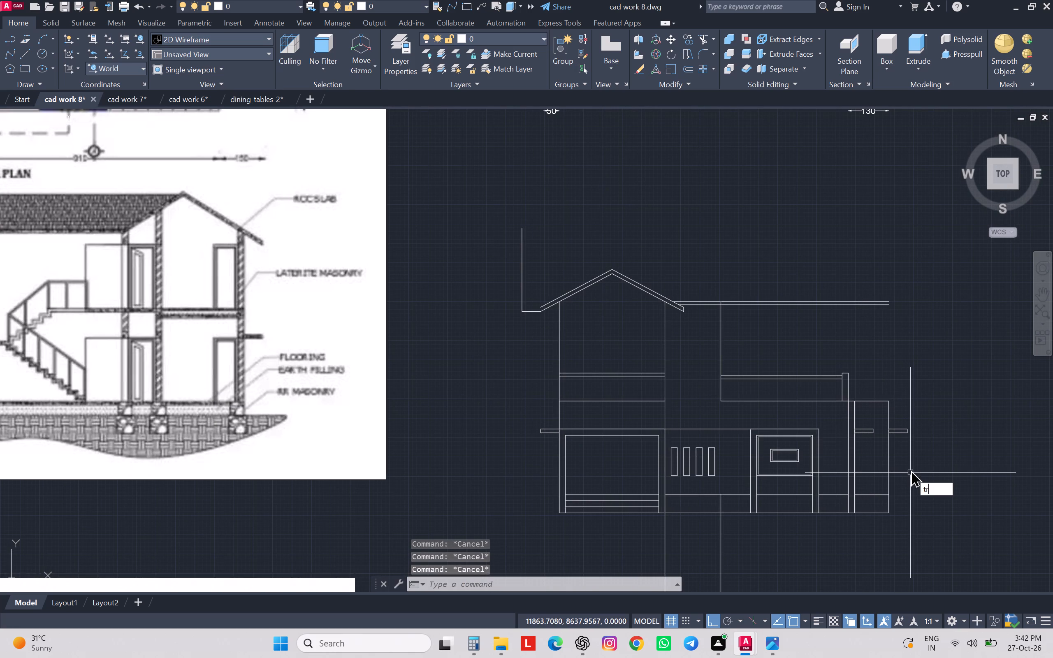
key("space")
left_click(868, 401)
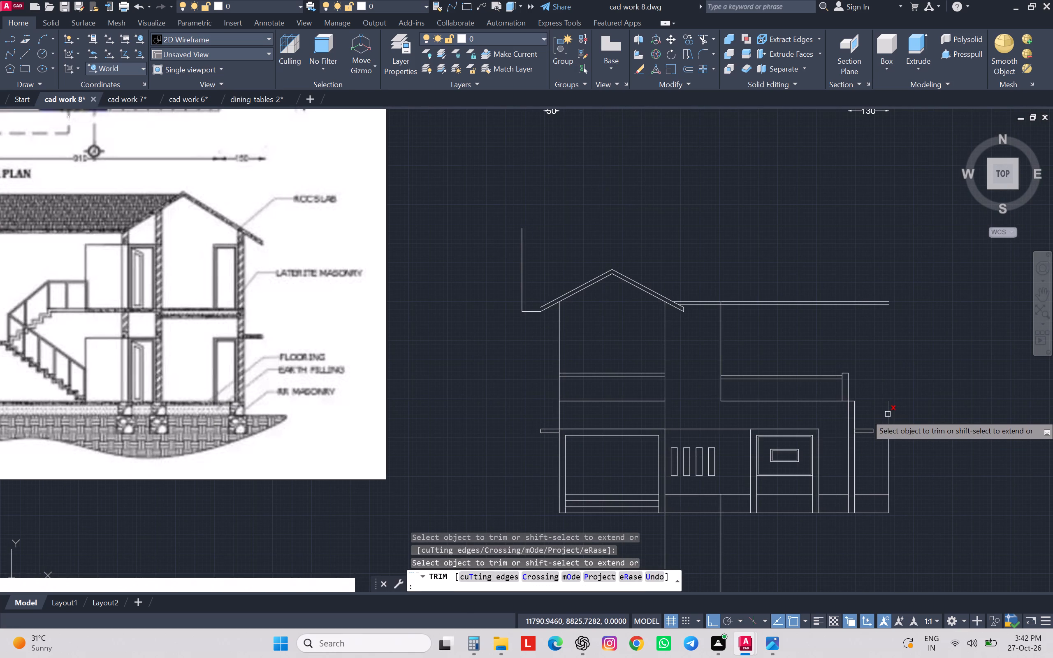
Extend the elevation's right outer wall line up to the roof line.
left_click(888, 414, "shift")
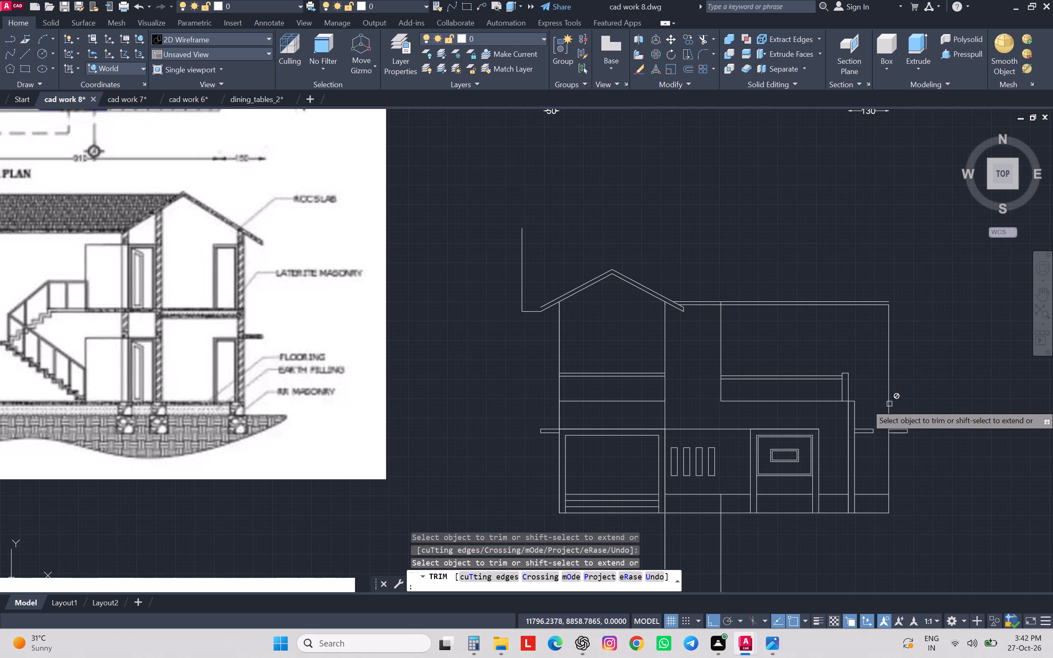
left_click(889, 375, "shift")
key("Escape")
key("Escape")
key("Escape")
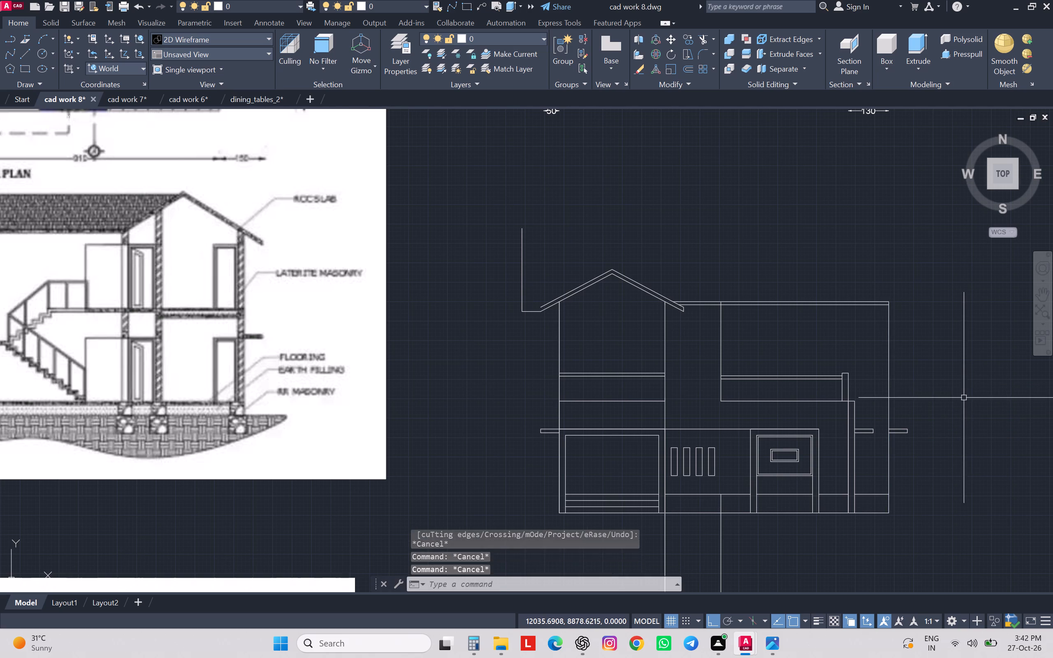
Compare the terrace railing, end post and tall pillar of the drawn elevation with the reference front elevation.
scroll(964, 398, "down", 1)
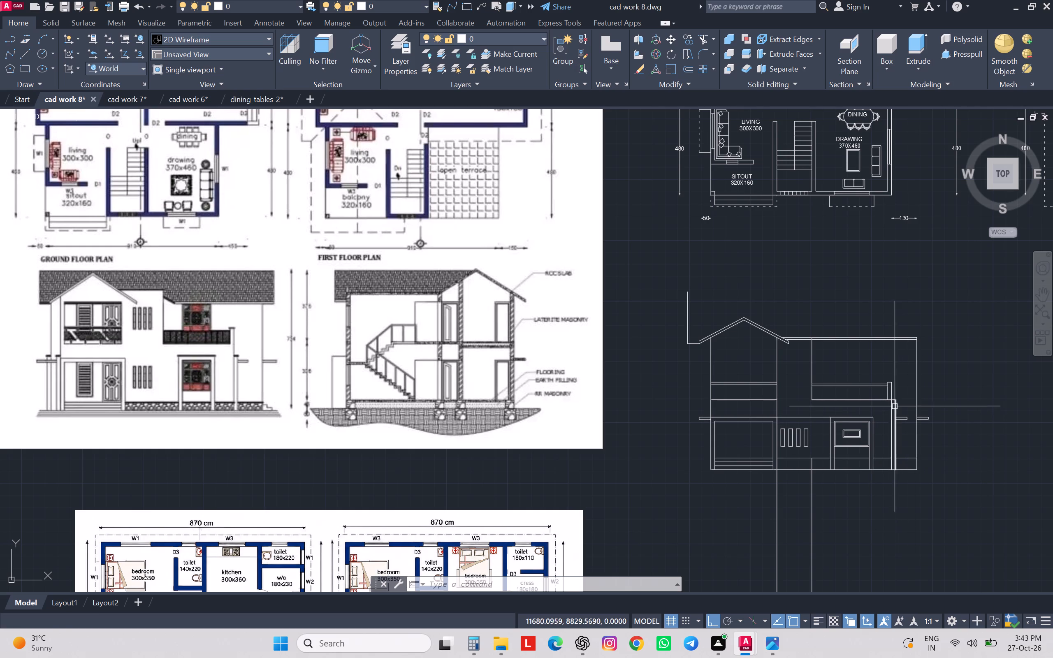
scroll(896, 391, "down", 2)
scroll(896, 391, "up", 2)
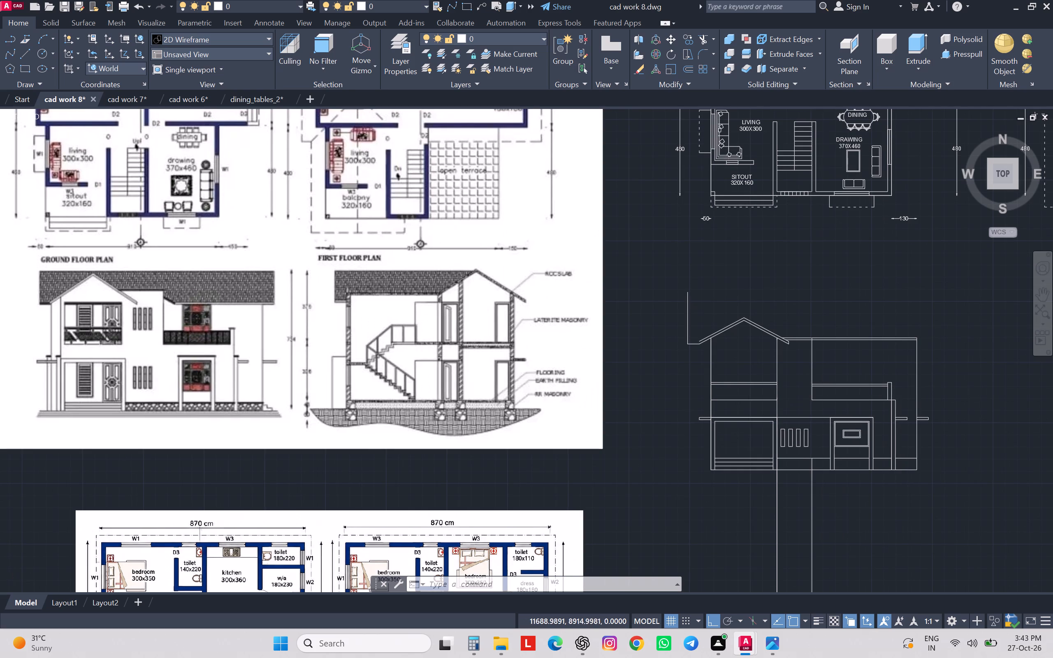
scroll(896, 410, "up", 3)
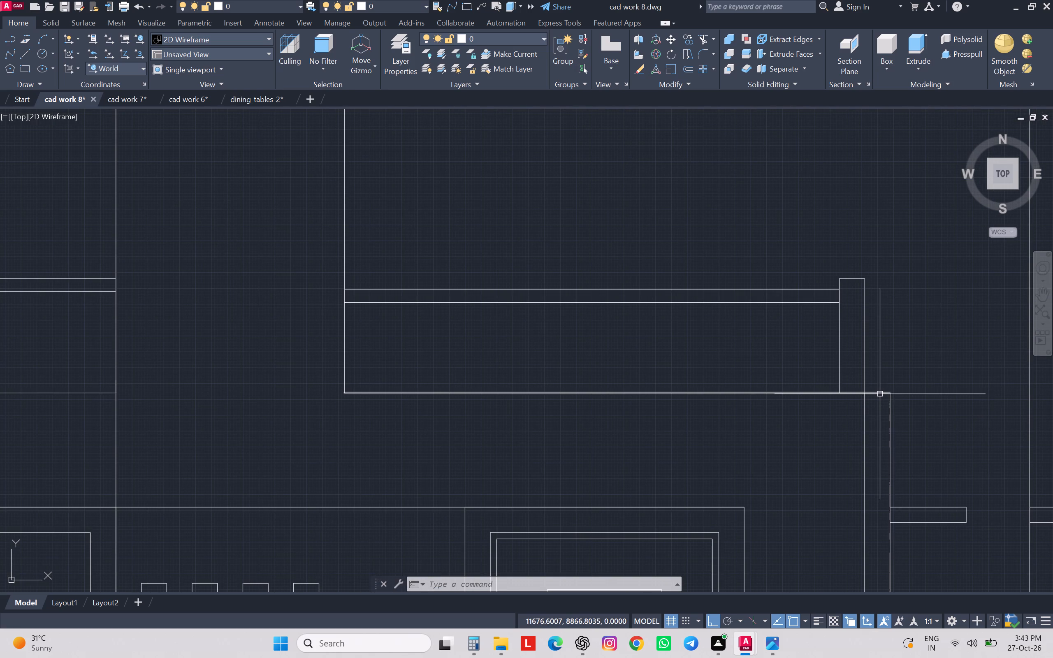
scroll(903, 410, "down", 1)
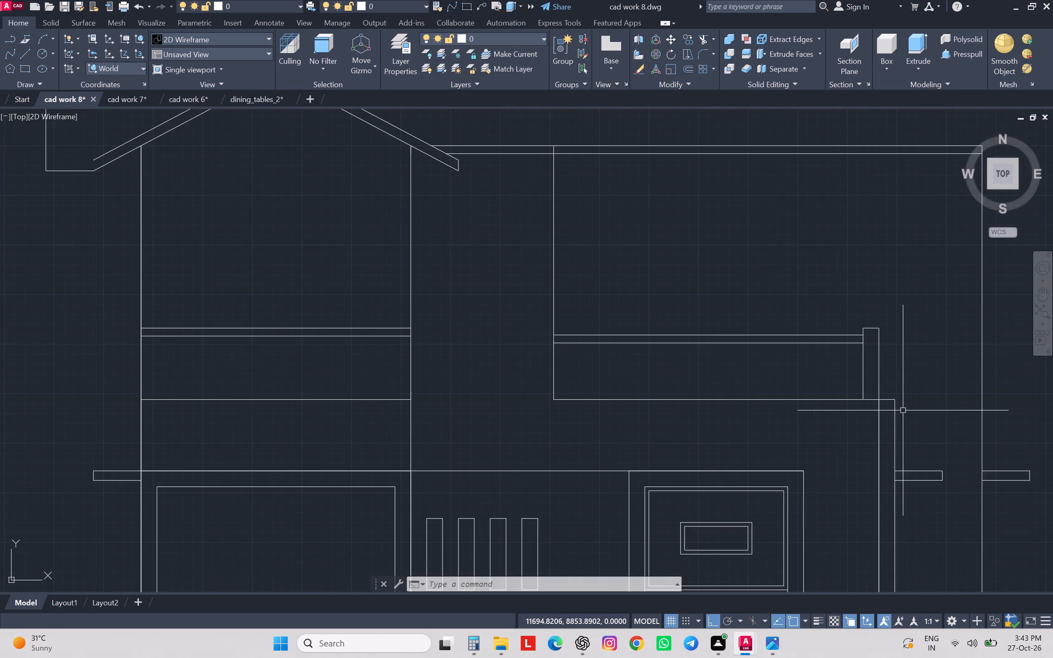
scroll(903, 410, "down", 4)
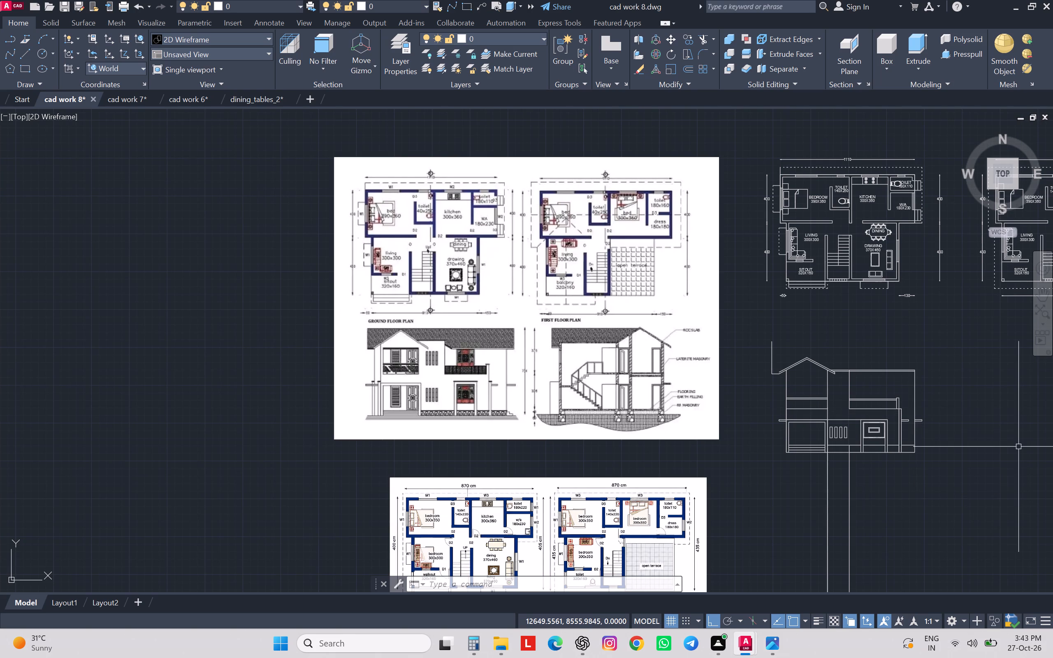
scroll(928, 417, "up", 3)
scroll(928, 417, "down", 1)
scroll(928, 417, "up", 3)
Trim the balcony floor line across the width of the railing's end post.
key("Escape")
key("Escape")
key("Escape")
key("Escape")
key("Escape")
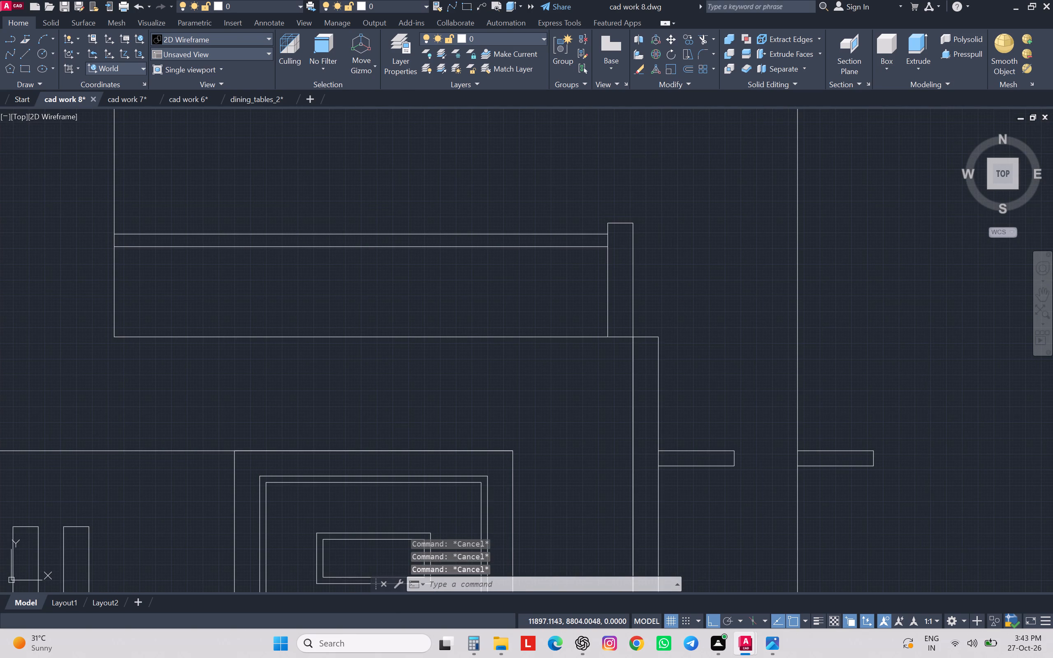
type("tr")
key("space")
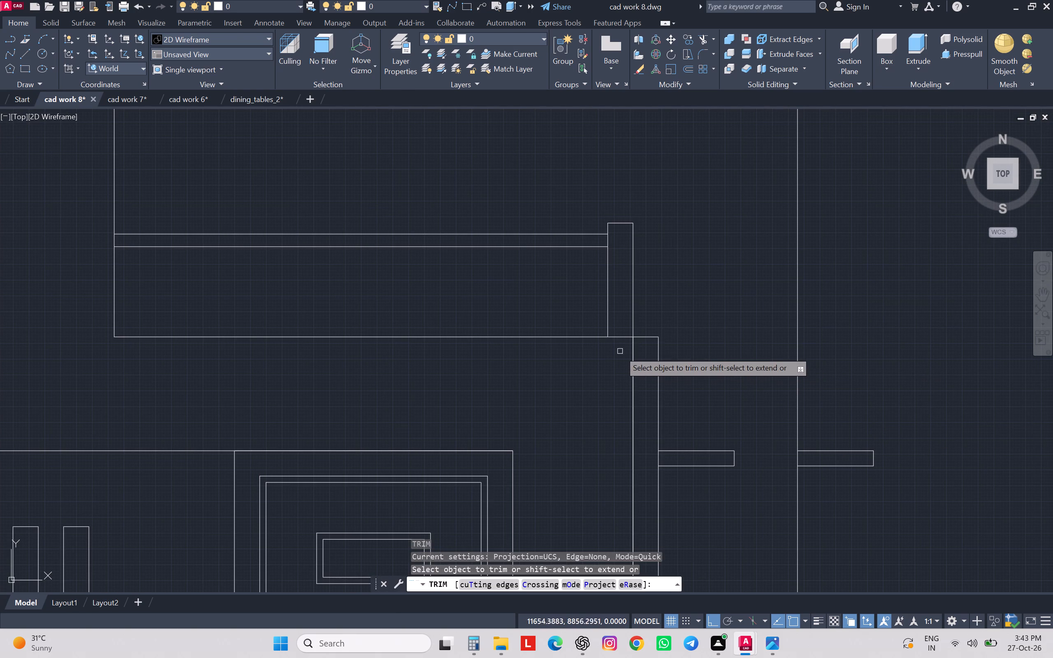
left_click(622, 335)
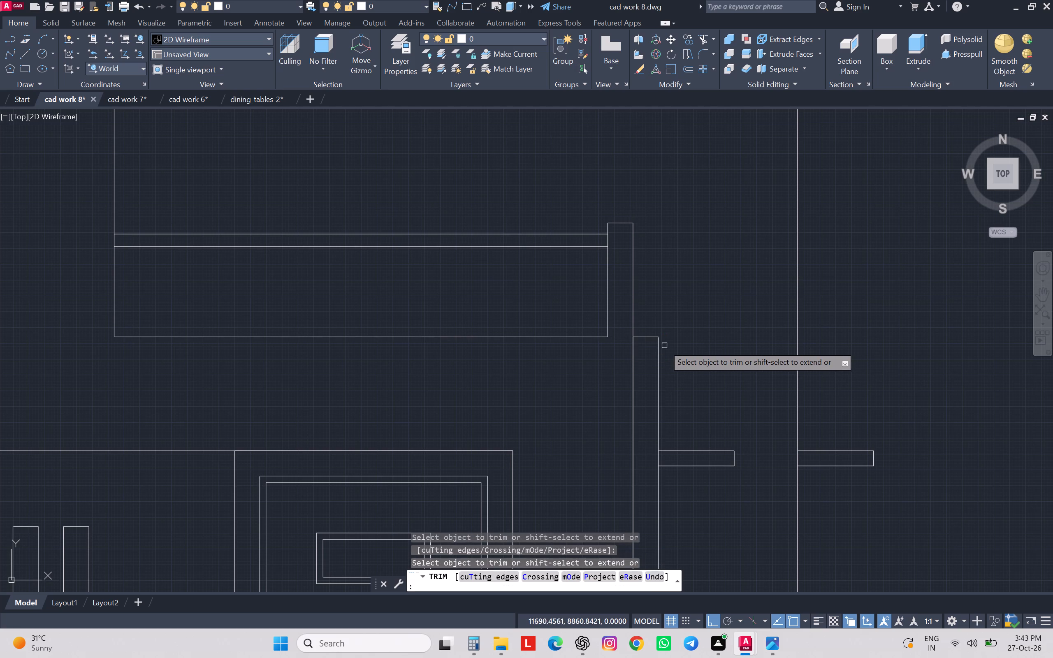
key("Escape")
key("Escape")
Move the tall pillar's short top line straight down by about 31 units.
left_click(647, 339)
key("m")
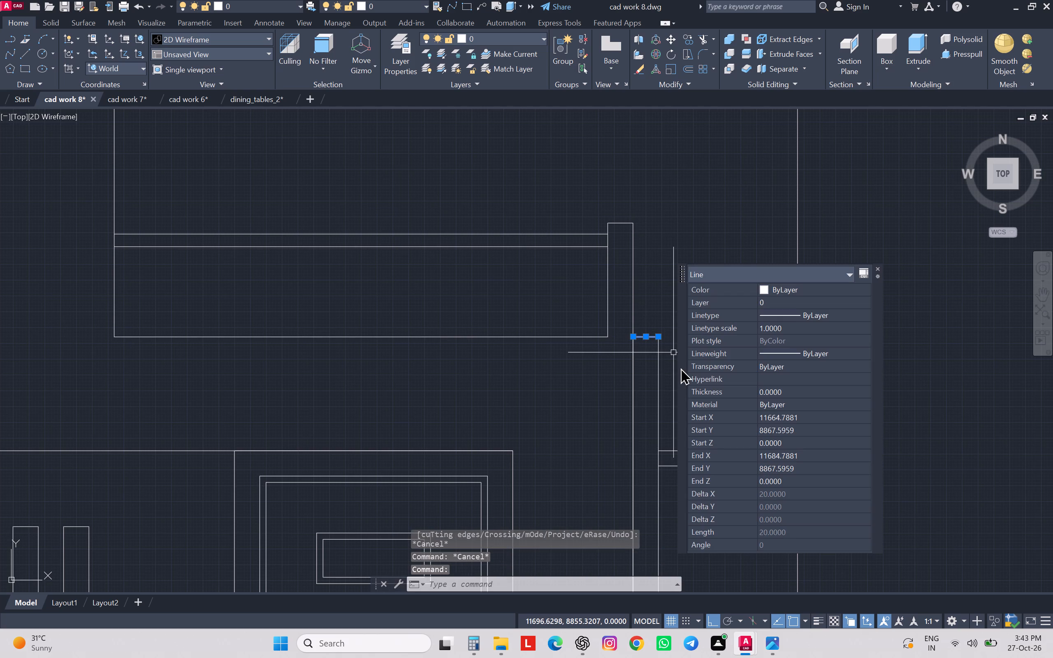
key("Return")
left_click(660, 339)
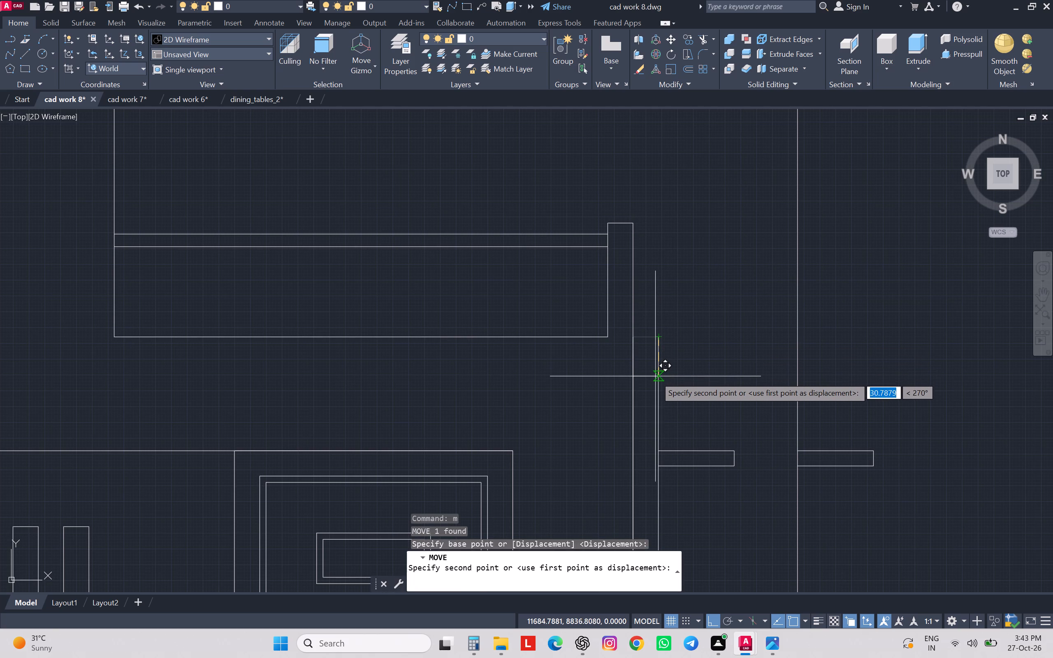
left_click(655, 376)
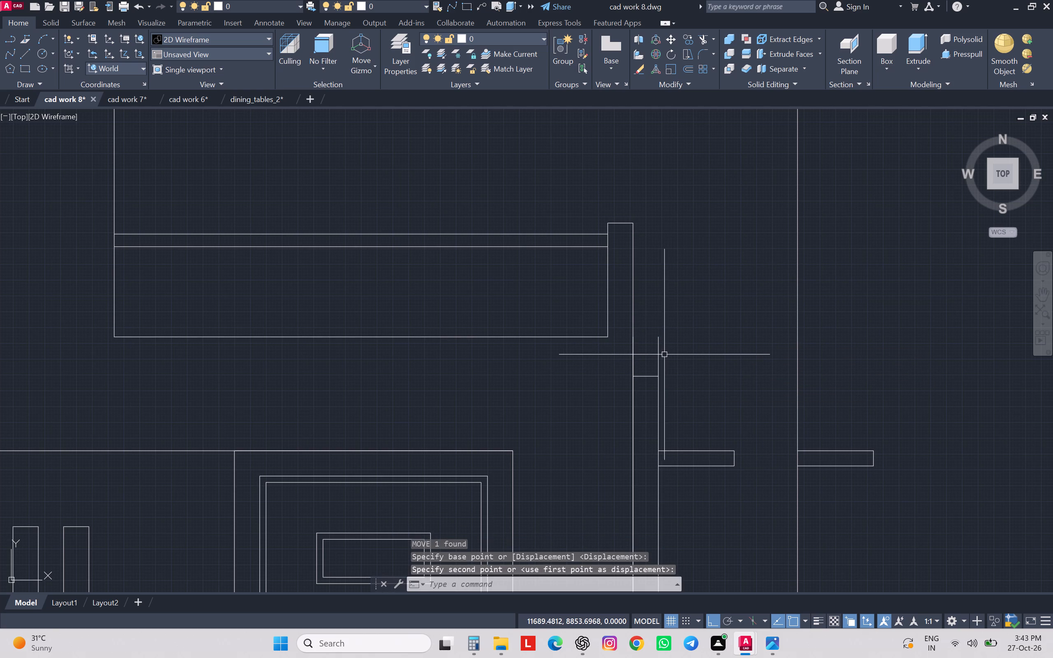
Trim the tall pillar's outer edge where it projects above the lowered top line.
key("Escape")
key("Escape")
key("Escape")
key("Escape")
type("tr")
key("space")
left_click_drag(663, 354, 659, 354)
left_click(655, 354)
scroll(658, 353, "down", 3)
key("Escape")
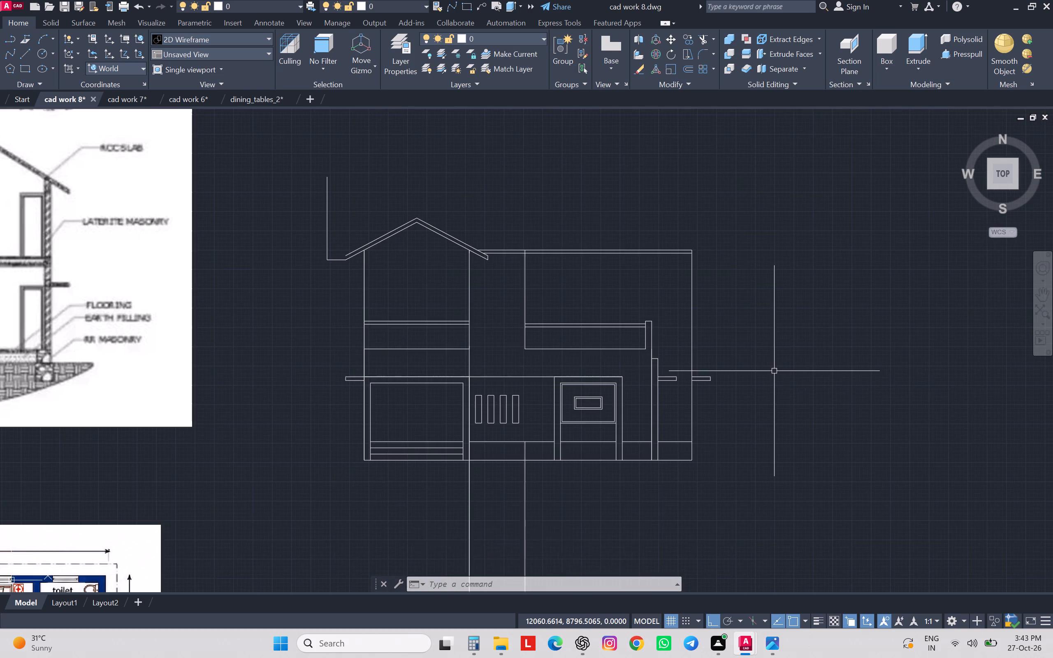
key("Escape")
Examine the windows in the reference front elevations and compare them with the ground floor window in the drawn elevation.
scroll(774, 371, "down", 1)
middle_click_drag(770, 399, 782, 374)
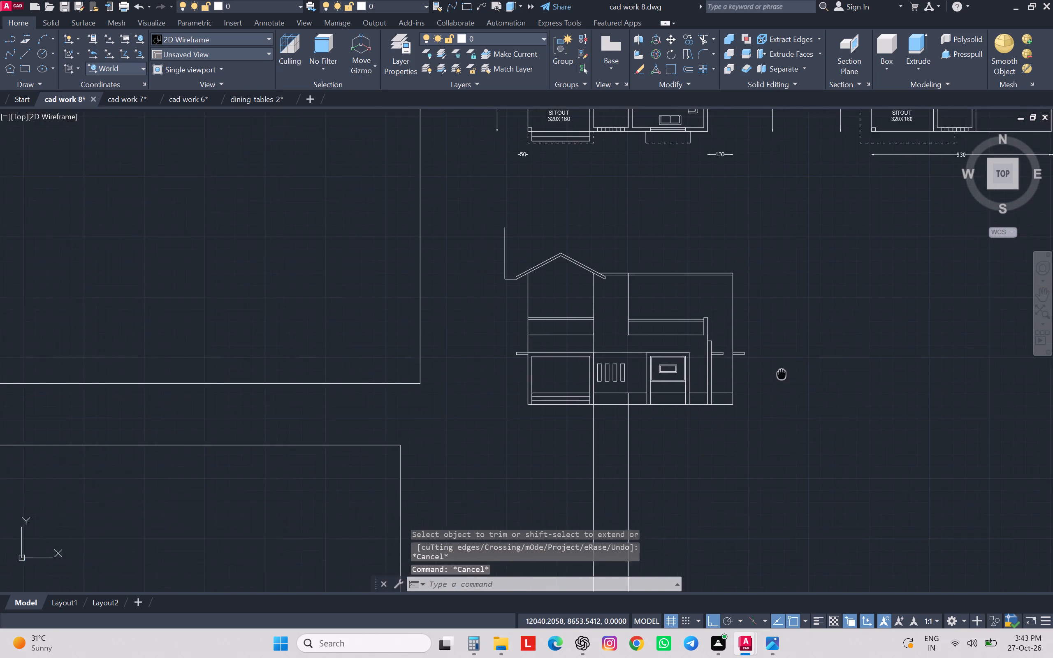
middle_click_drag(782, 374, 797, 349)
scroll(795, 351, "down", 3)
scroll(794, 352, "up", 2)
scroll(792, 354, "down", 1)
scroll(792, 354, "up", 1)
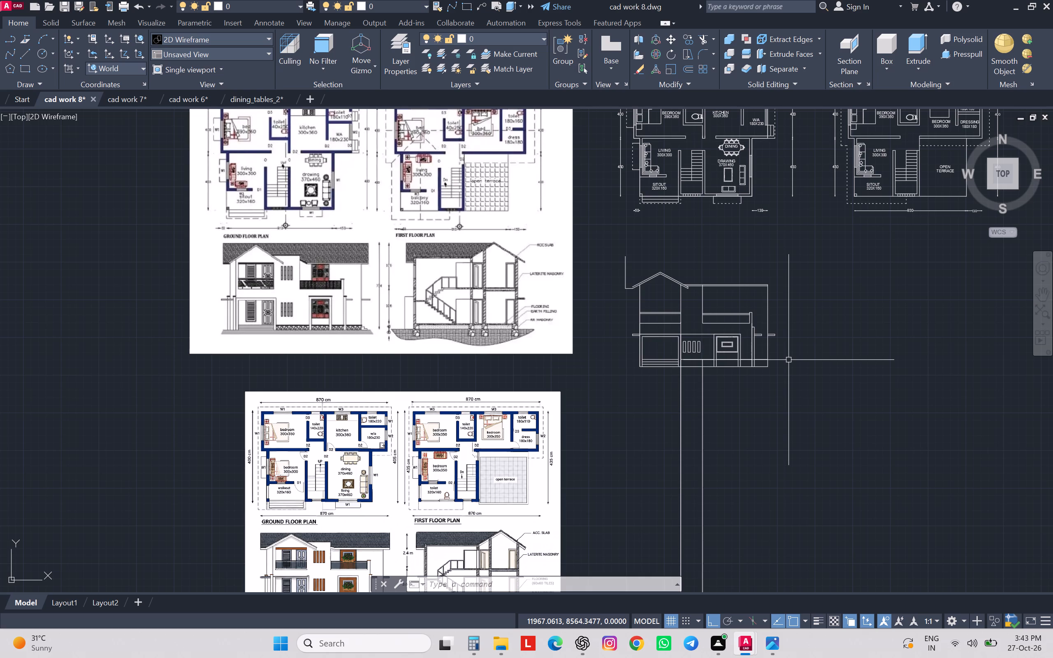
scroll(744, 334, "up", 2)
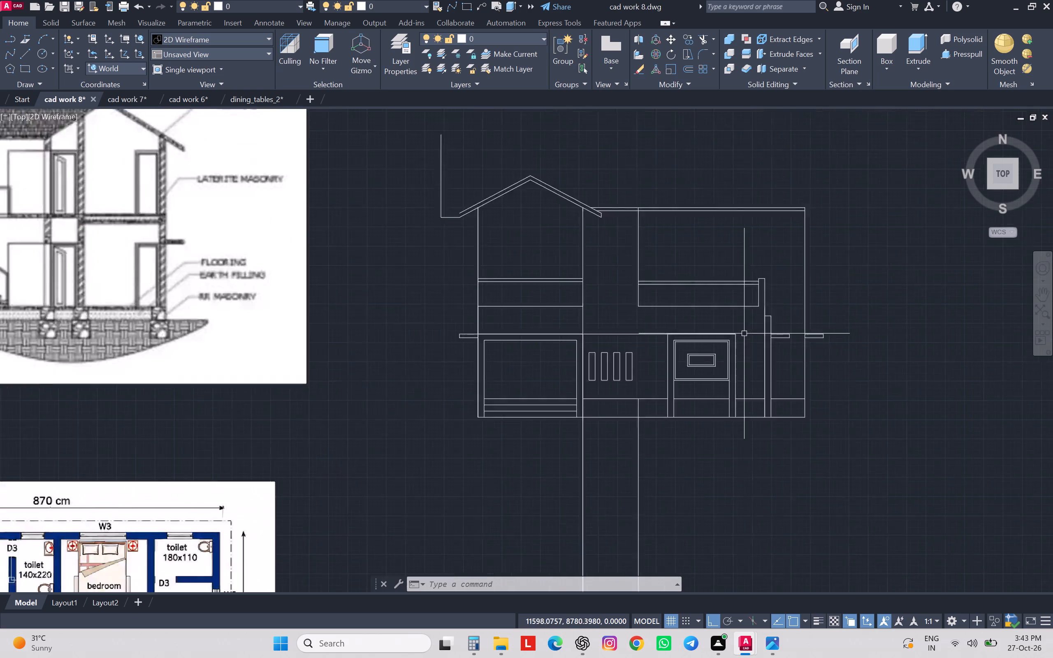
scroll(744, 334, "up", 1)
left_click(628, 339)
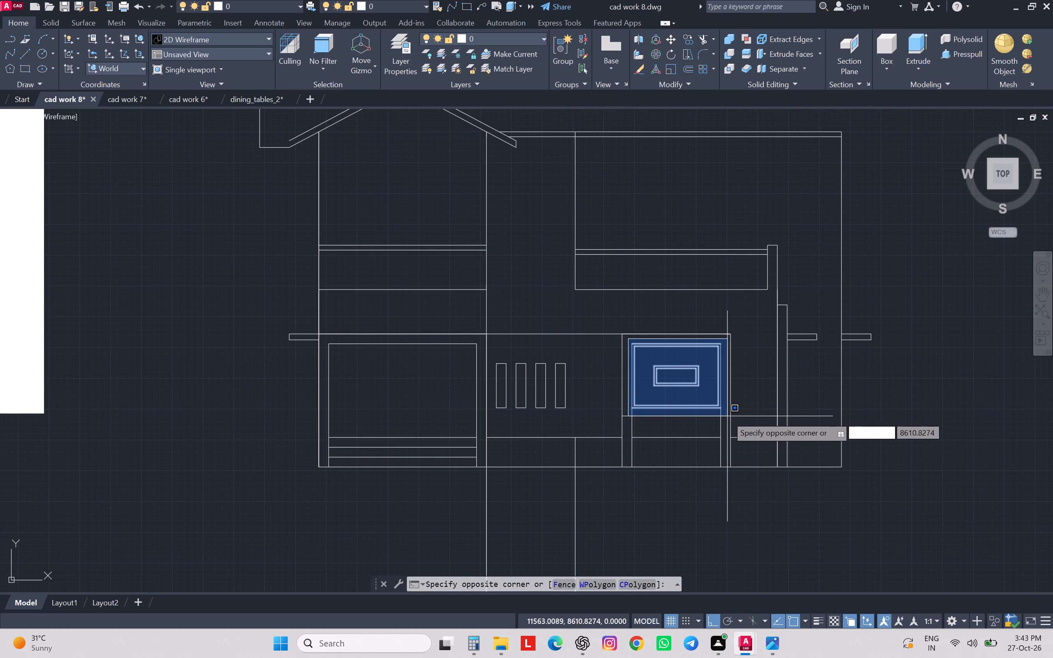
key("Escape")
Draw vertical lines from the window's central rectangle's two right corners to the inner frame's top and bottom edges.
scroll(696, 381, "up", 3)
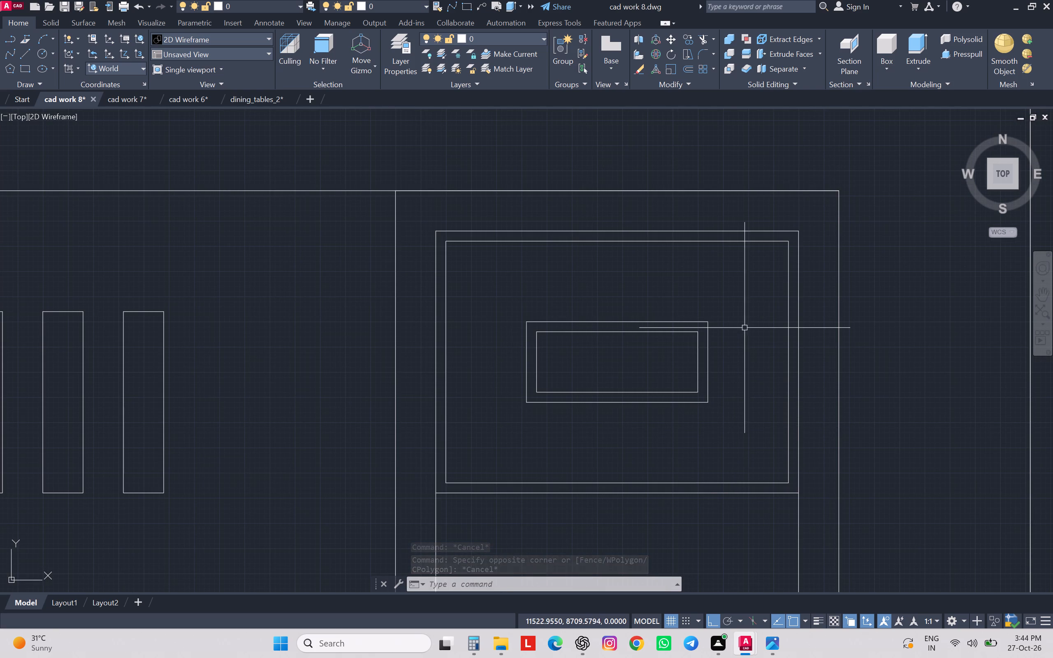
key("l")
key("Return")
left_click(710, 324)
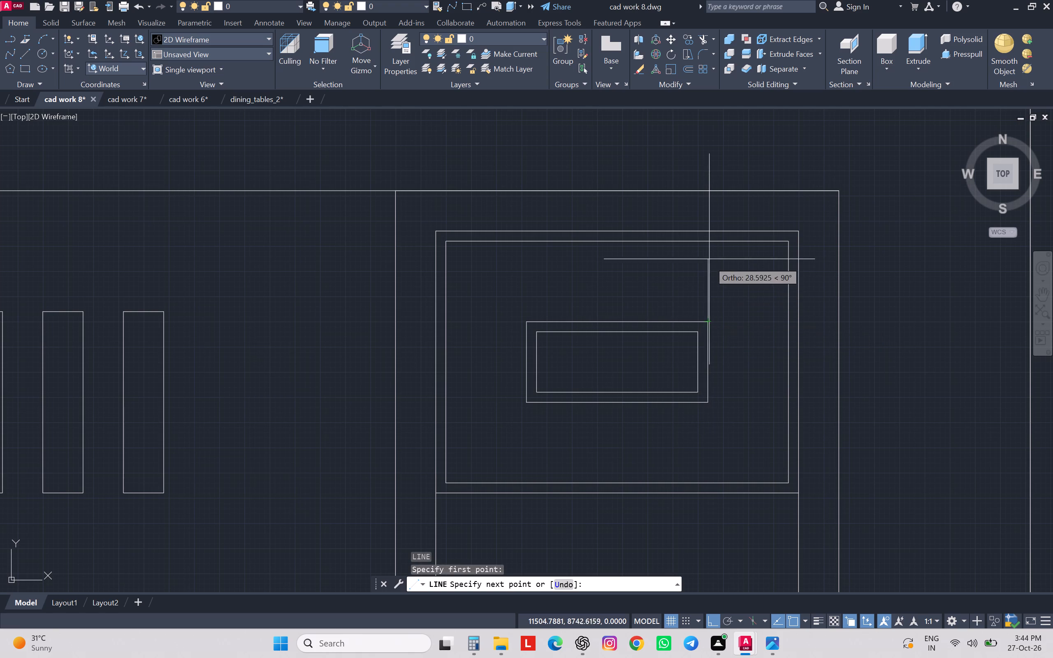
left_click(703, 238)
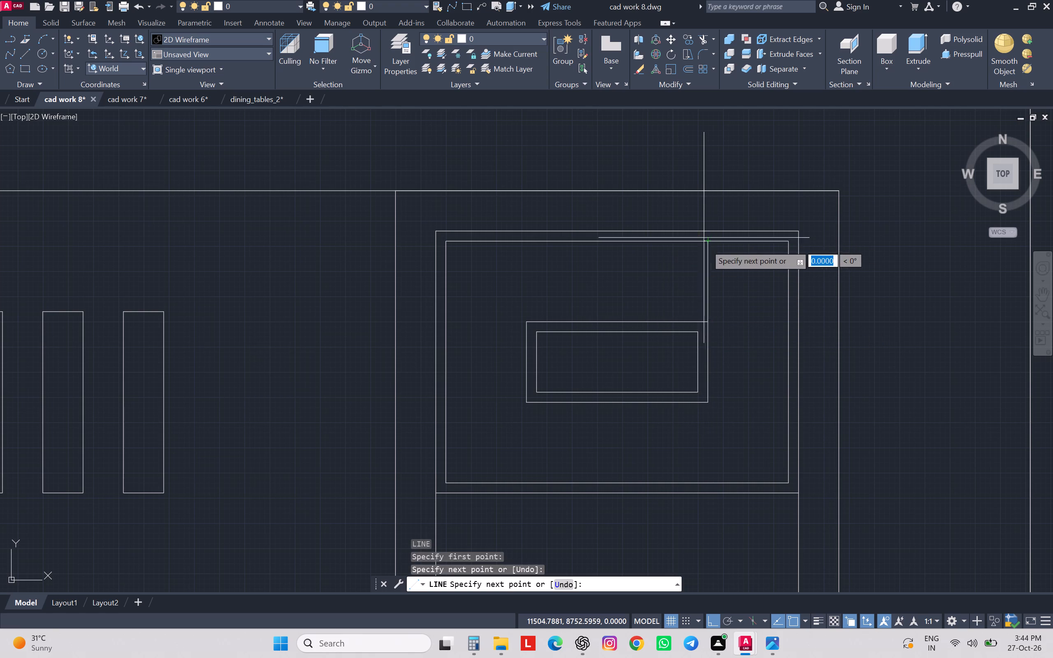
key("space")
key("space")
left_click_drag(708, 405, 708, 414)
left_click(707, 480)
key("space")
Draw vertical lines from the central rectangle's two left corners to the inner frame's bottom and top edges, 40 units each.
key("space")
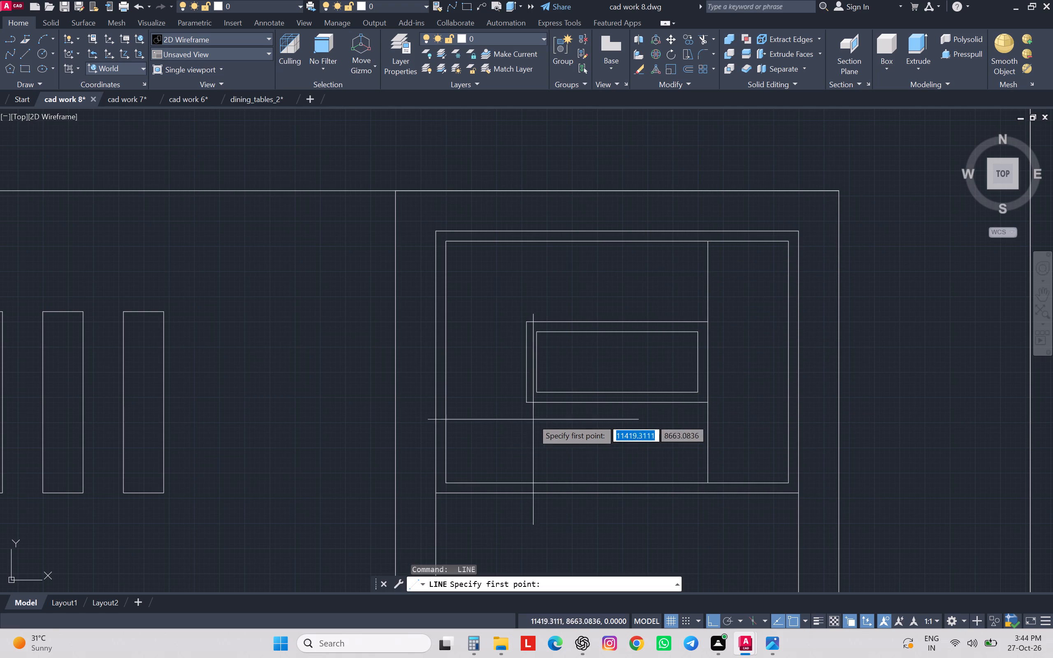
left_click(527, 403)
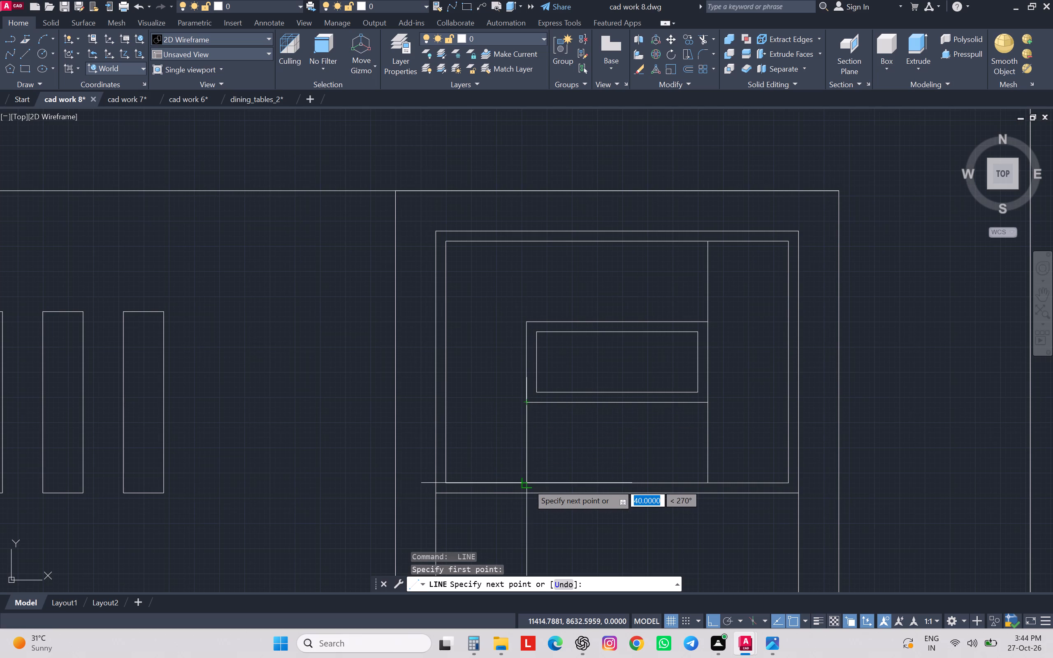
left_click(525, 483)
key("space")
key("space")
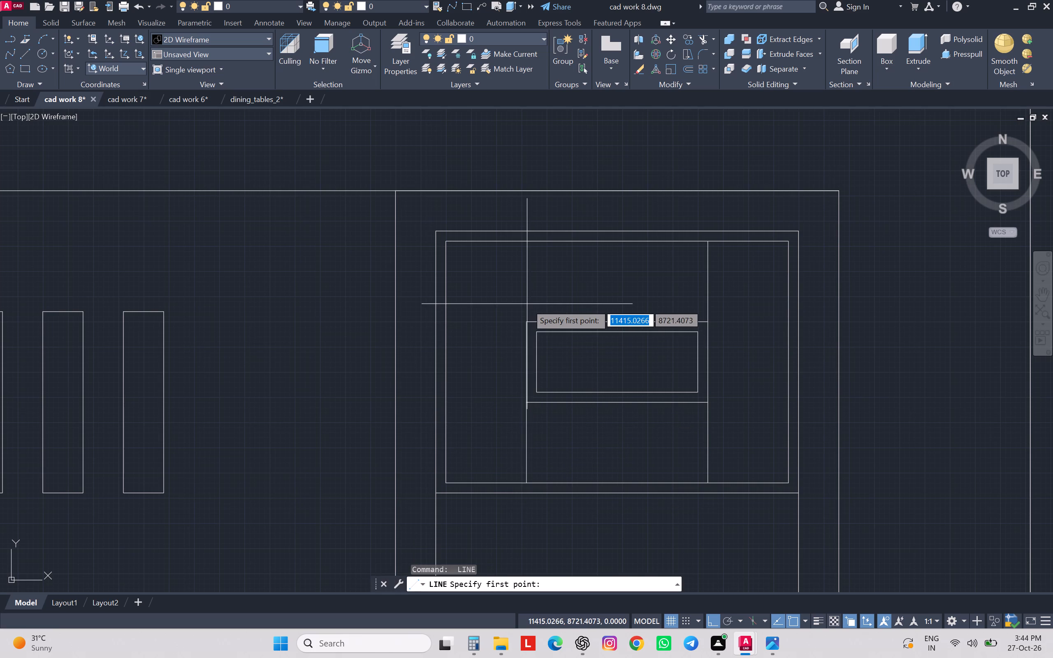
left_click(527, 320)
left_click(525, 243)
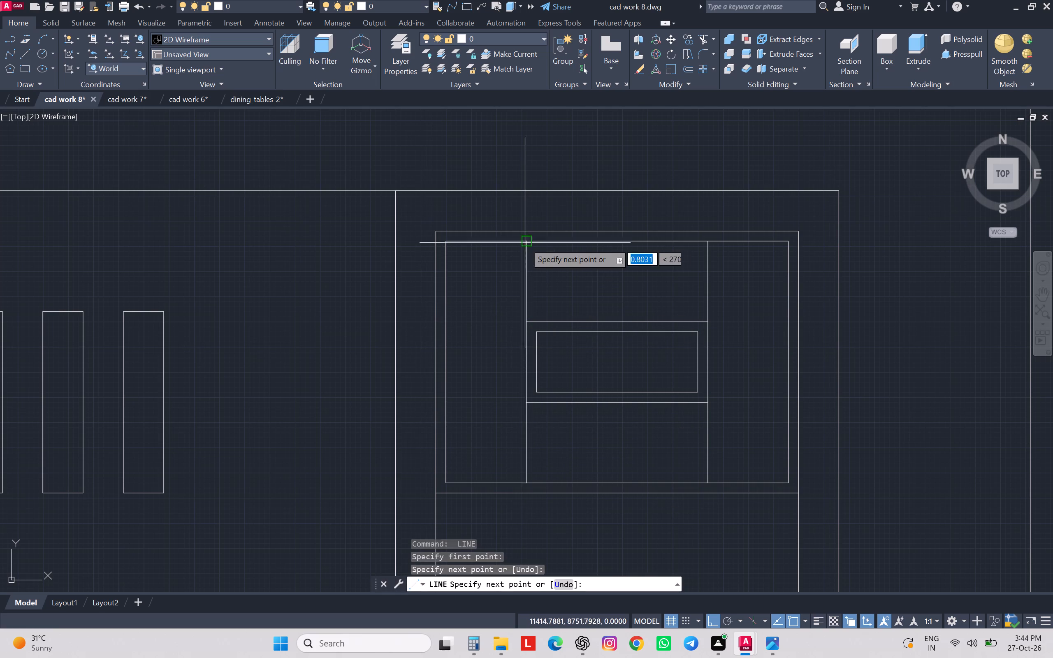
key("Escape")
key("Escape")
key("Escape")
key("Escape")
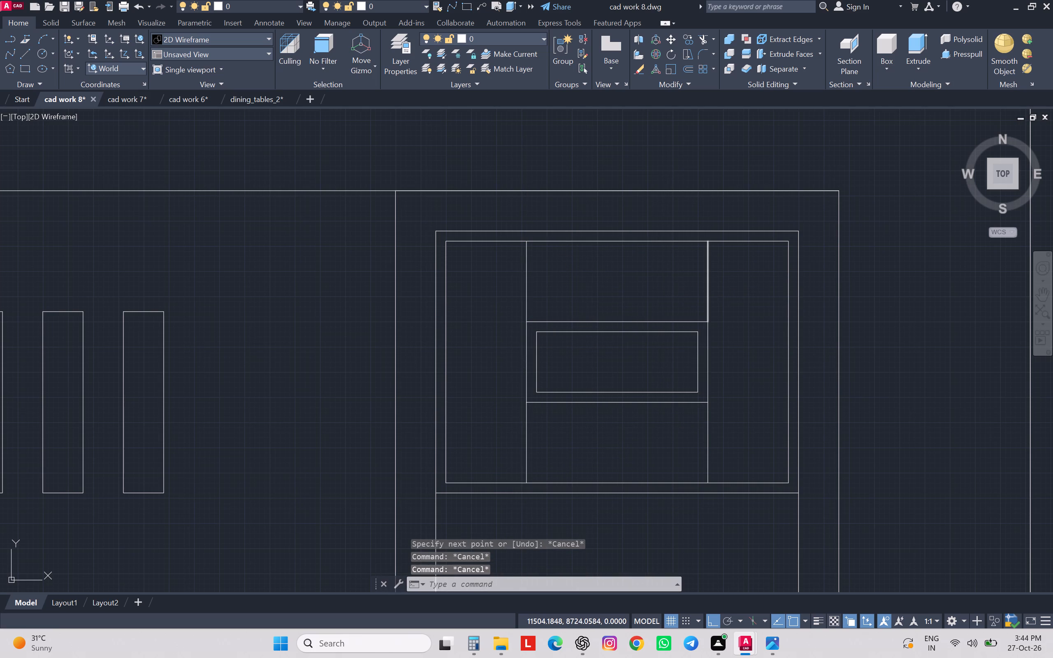
Offset all four edges of the window's upper central pane inward by 5 units.
key("o")
key("Return")
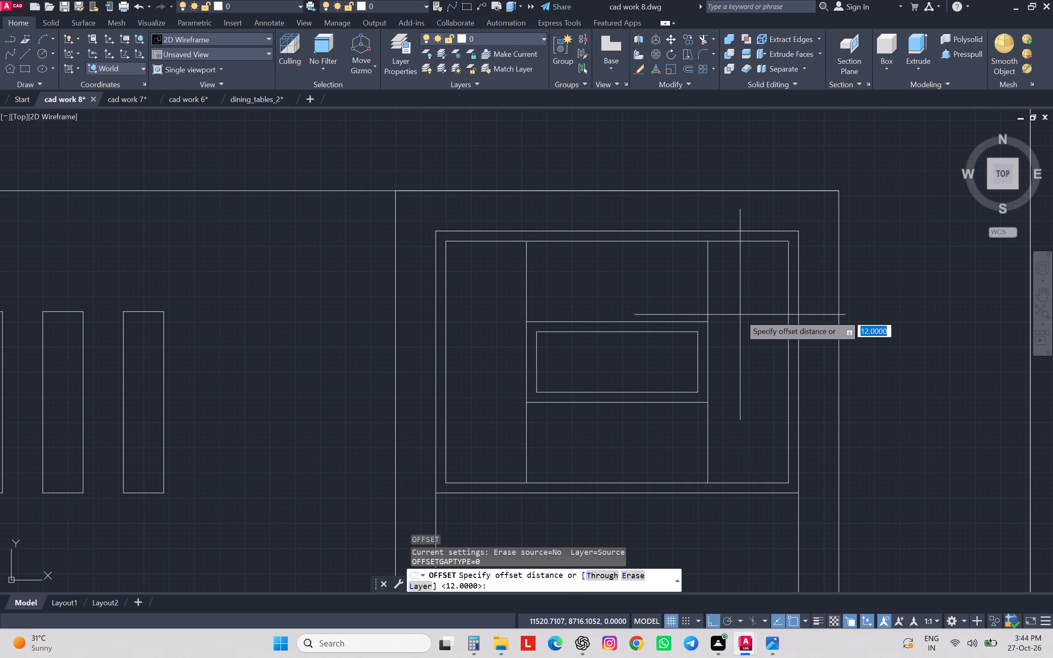
key("5")
key("Return")
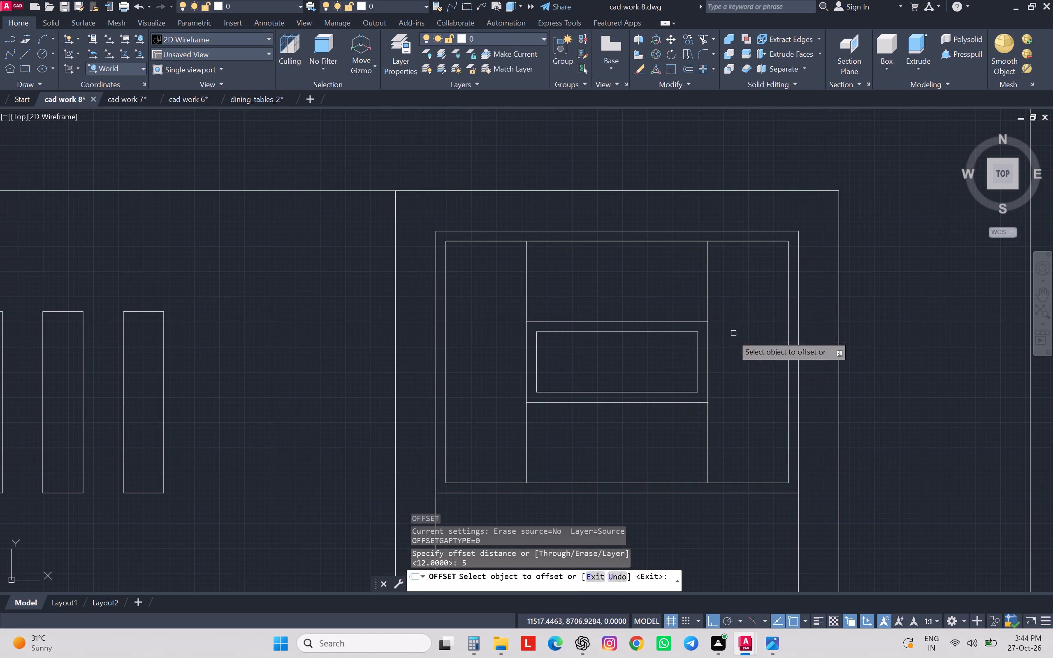
left_click(707, 306)
left_click(675, 308)
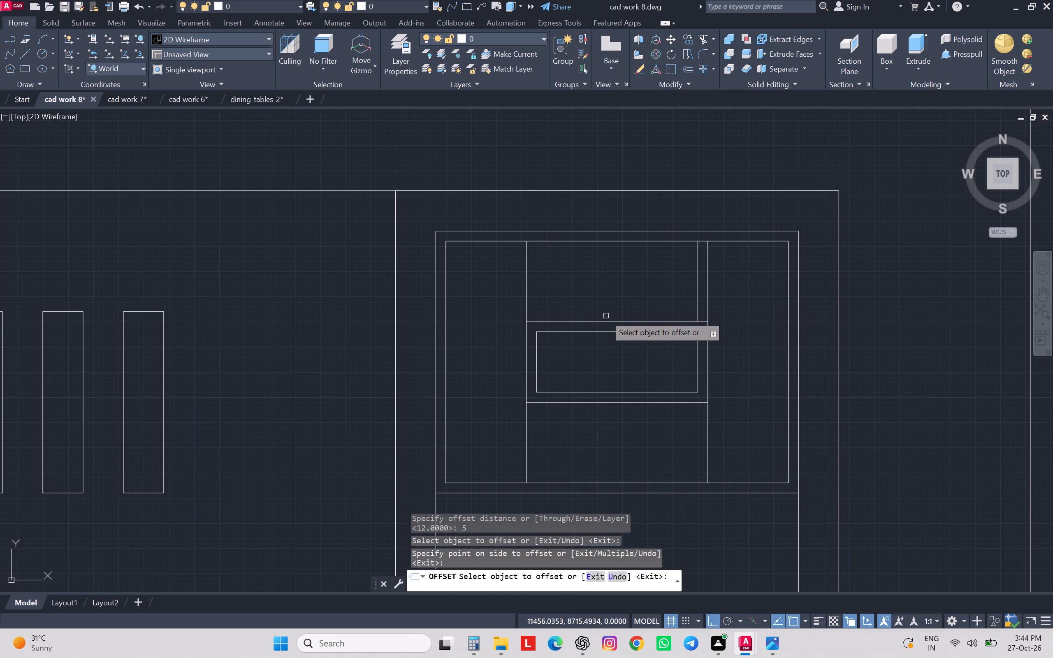
left_click(529, 297)
left_click(602, 292)
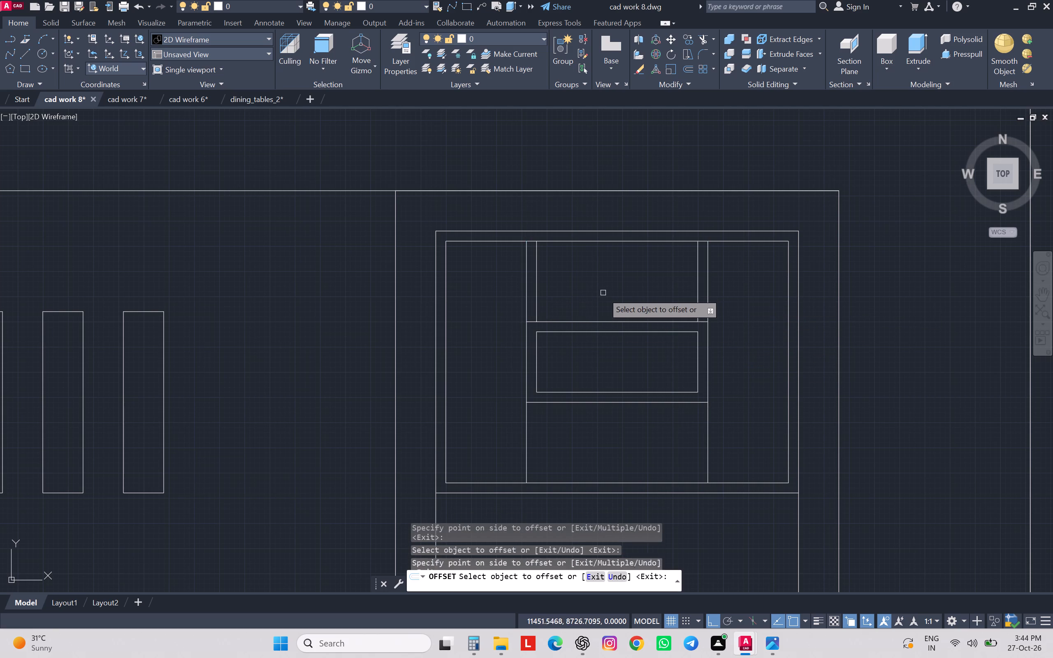
left_click(557, 243)
left_click(579, 292)
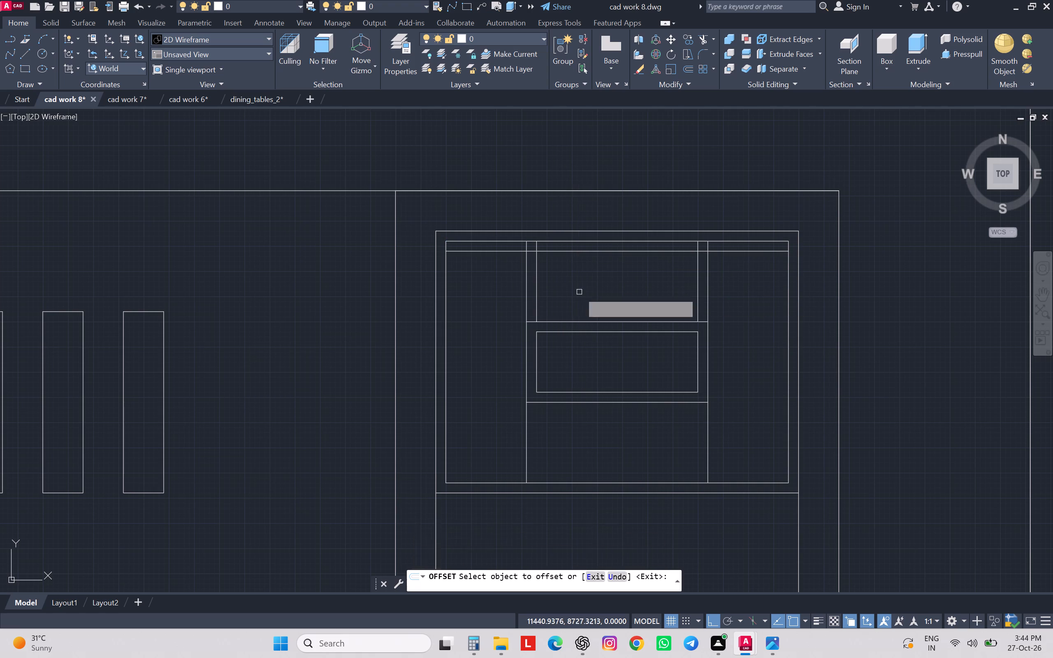
left_click(582, 323)
left_click(585, 306)
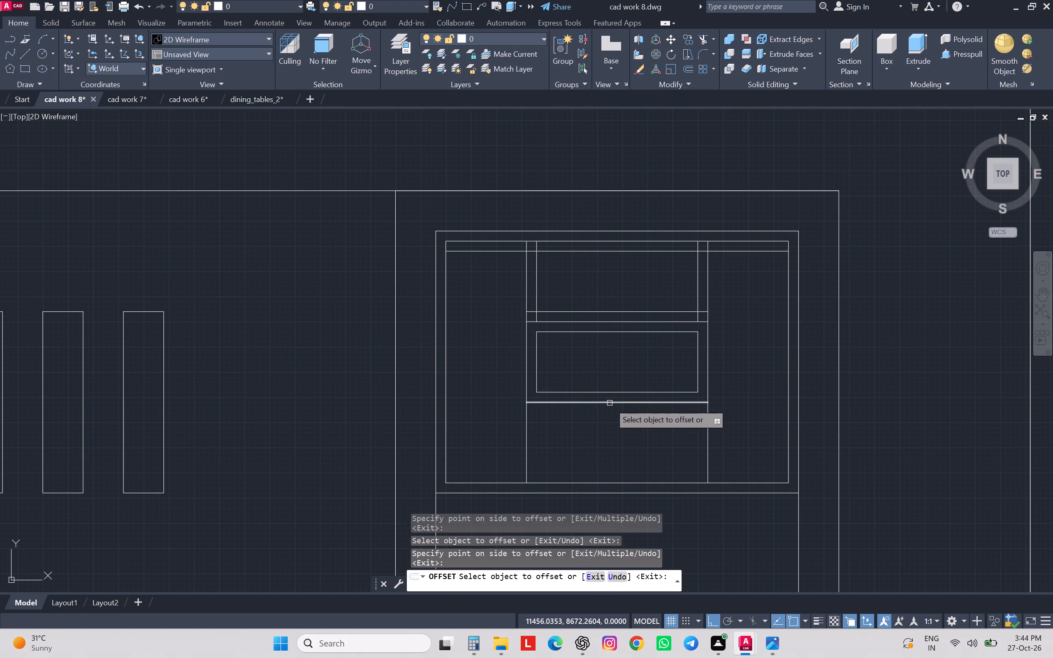
Offset all four edges of the window's lower central pane inward by 5 units.
left_click(610, 403)
left_click(615, 426)
left_click(706, 447)
left_click_drag(665, 447, 661, 447)
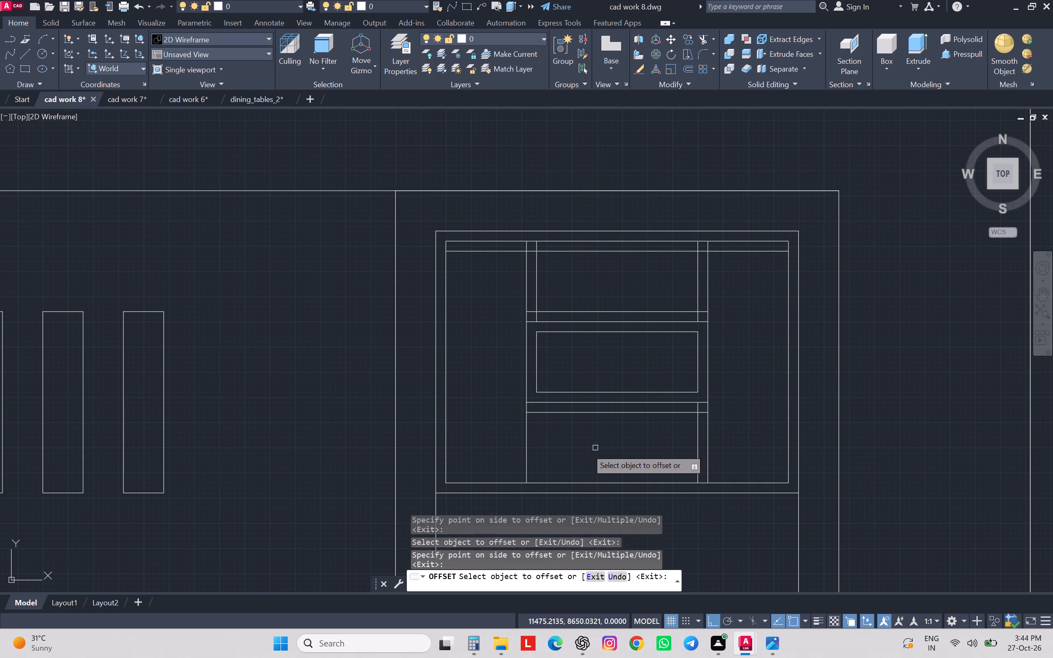
left_click_drag(528, 454, 532, 454)
left_click(562, 451)
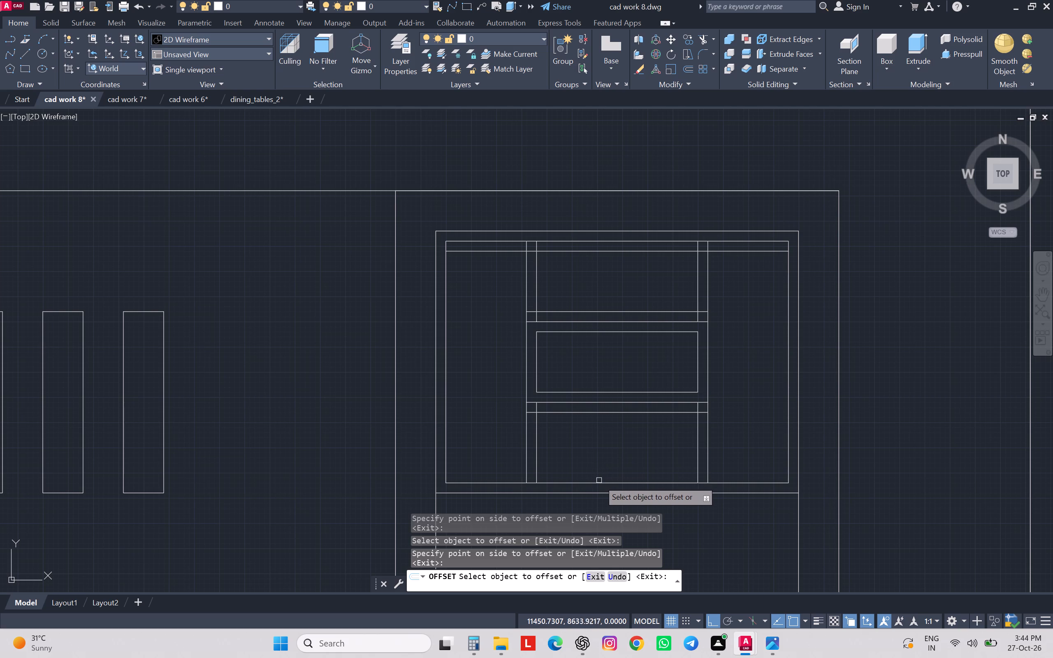
left_click(599, 482)
left_click(601, 463)
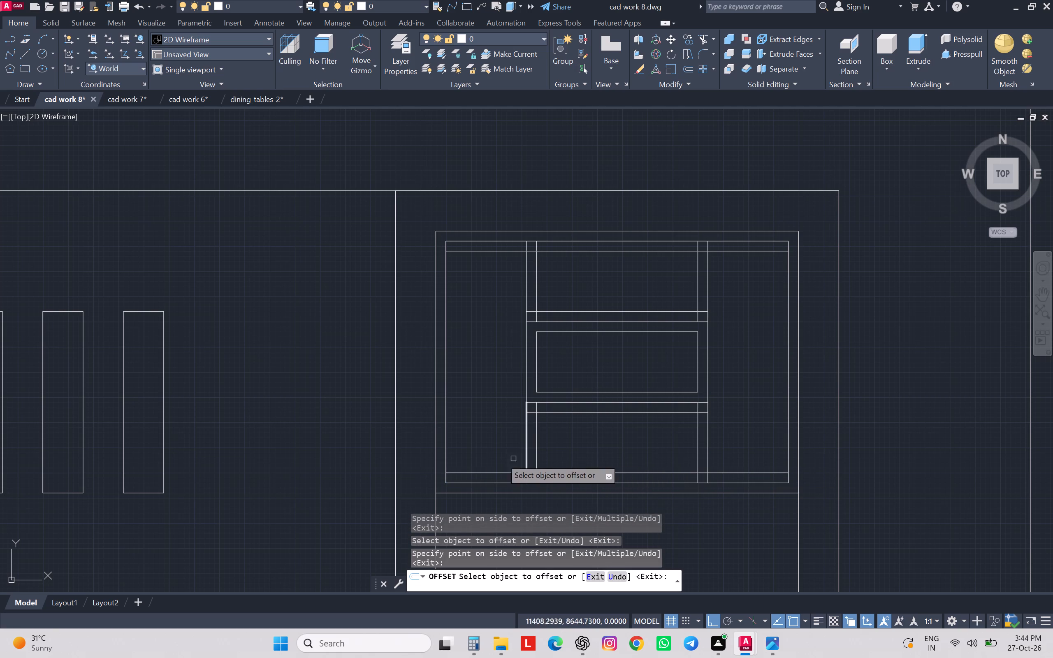
Offset the left side pane's two vertical sides and the right side pane's outer vertical edge inward by 5 units.
left_click(526, 435)
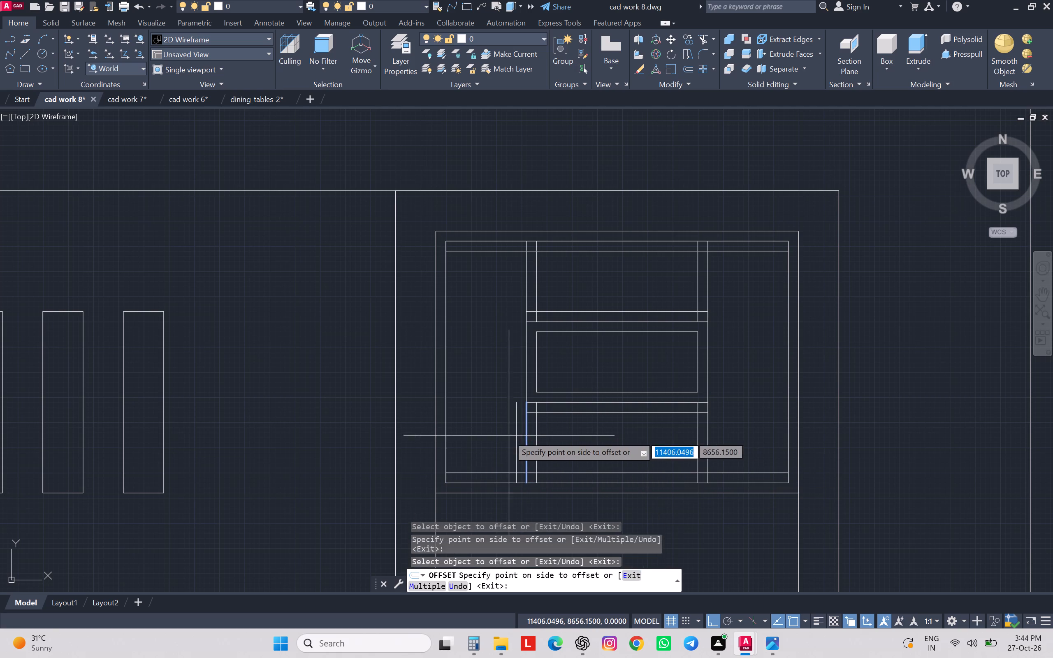
left_click_drag(509, 436, 514, 427)
left_click(527, 388)
left_click_drag(478, 379, 485, 371)
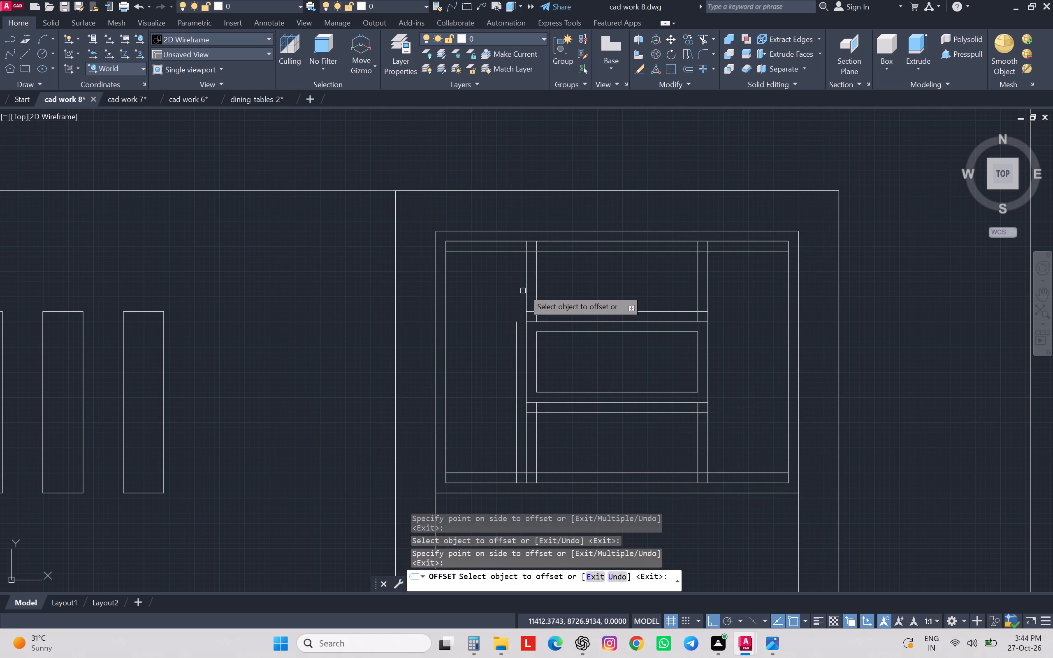
left_click(525, 288)
left_click(508, 290)
left_click(444, 307)
left_click(462, 309)
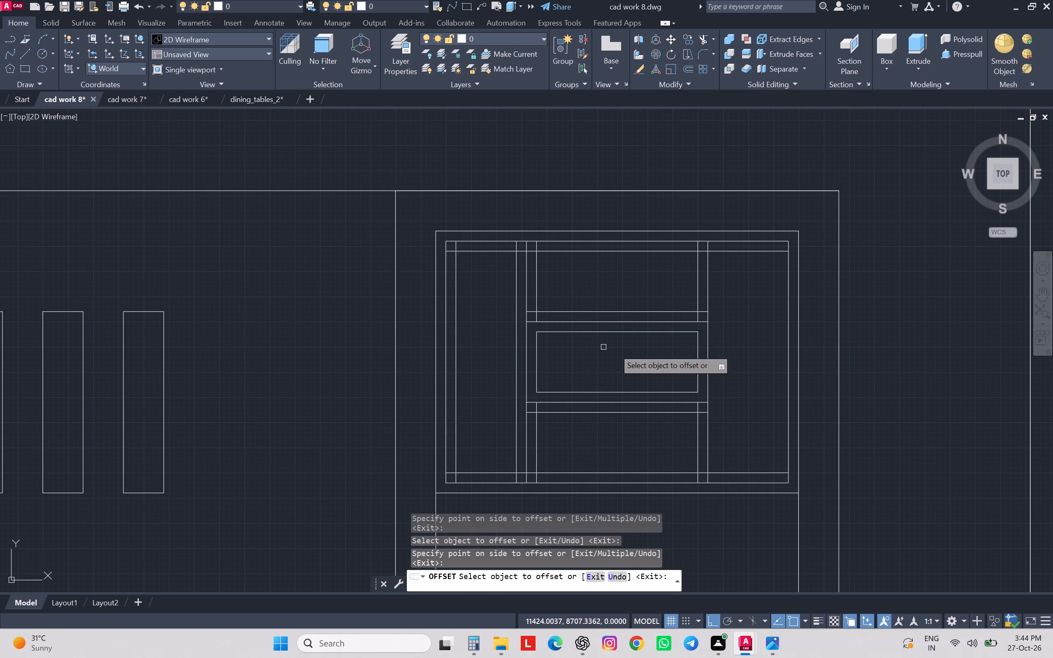
left_click(787, 344)
left_click(780, 345)
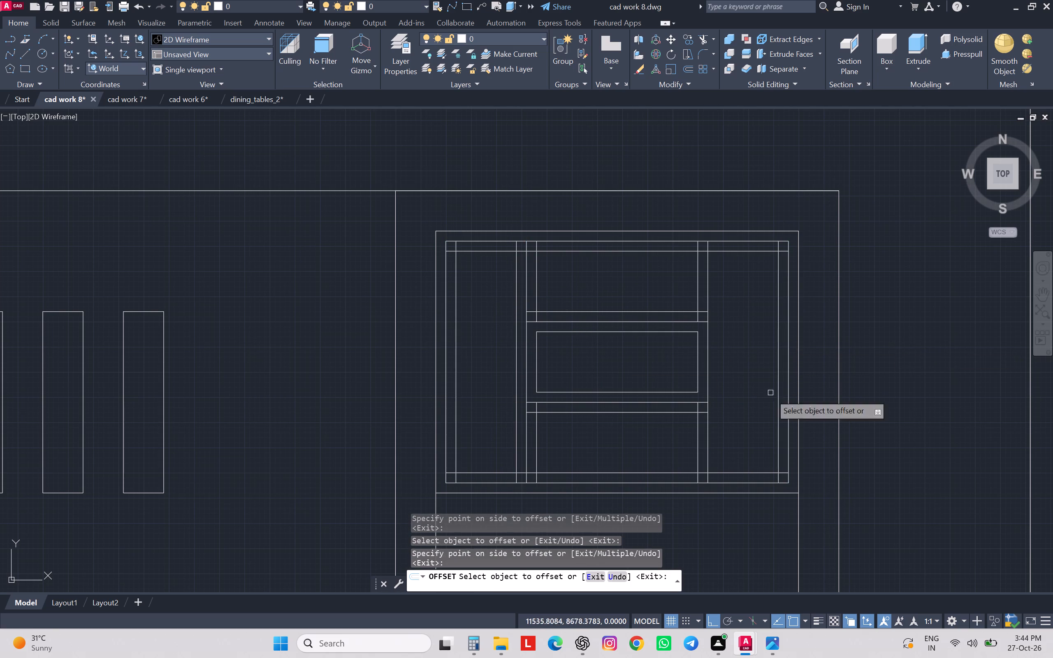
key("Escape")
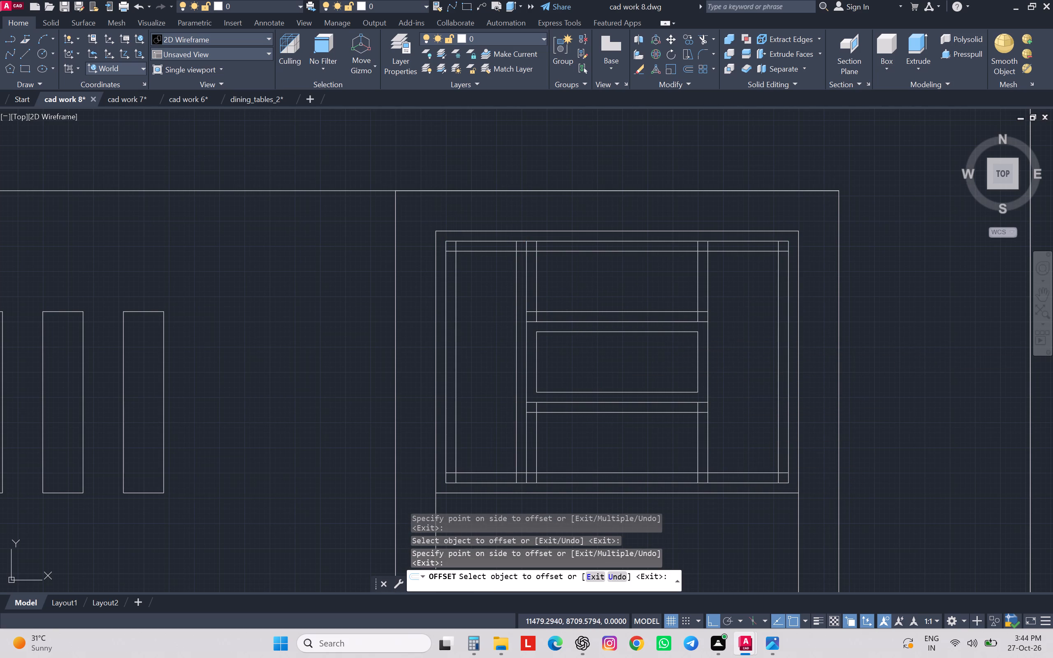
key("Escape")
key("Escape")
key("Escape")
key("Escape")
key("Escape")
Trim the overlapping offset lines at all four corners of the window's upper central pane to leave a clean inner rectangle.
type("tr")
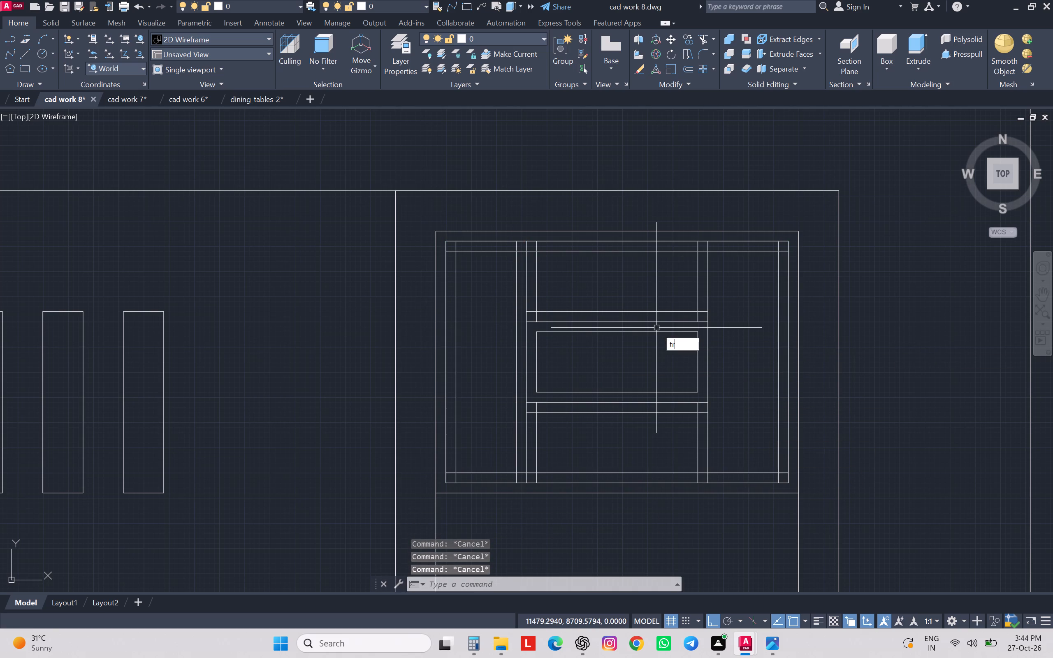
key("space")
scroll(566, 260, "up", 1)
scroll(515, 241, "down", 2)
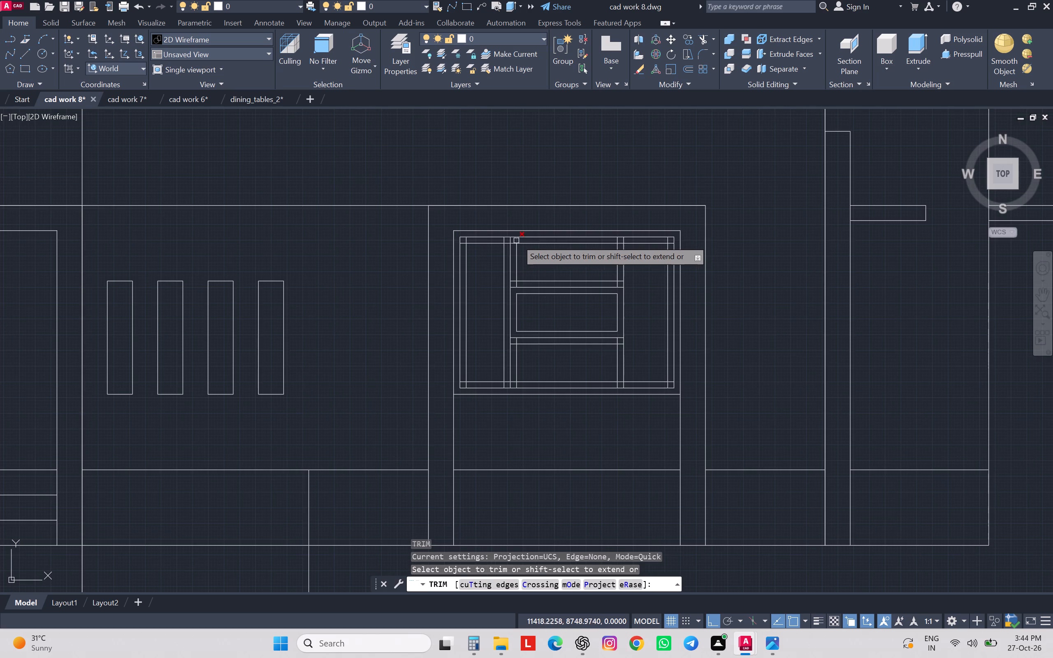
scroll(520, 242, "up", 3)
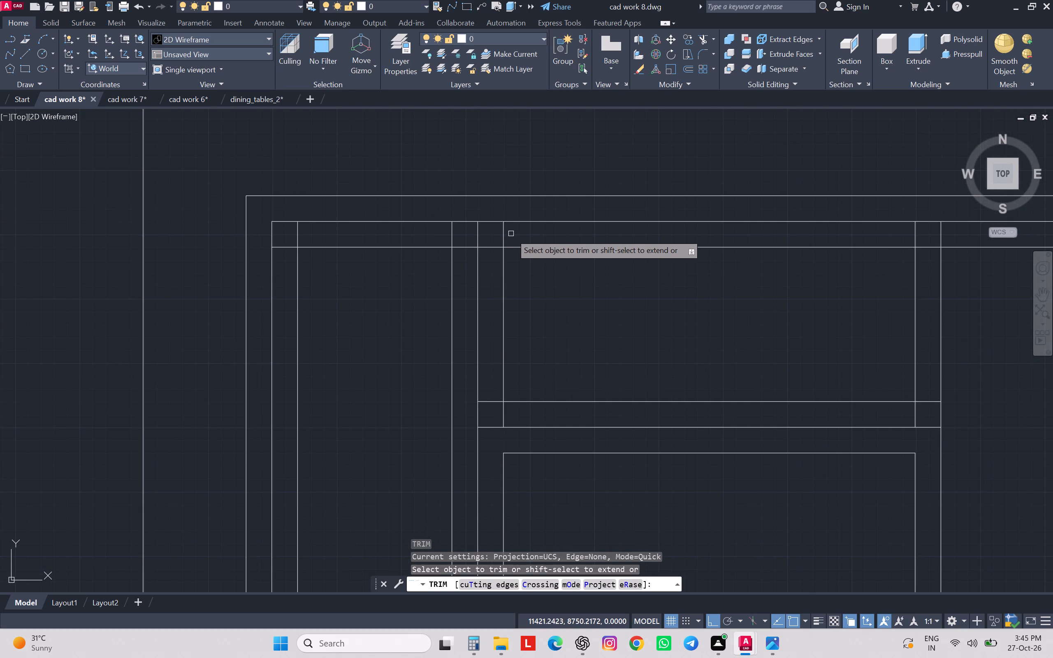
left_click(511, 234)
left_click(489, 259)
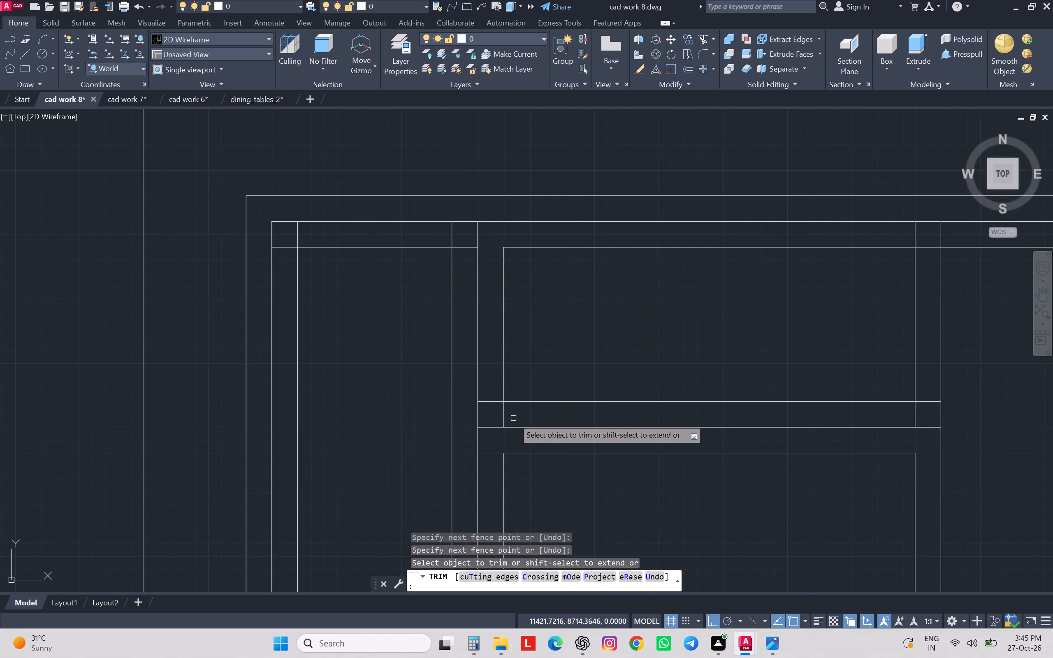
left_click(513, 418)
left_click(490, 396)
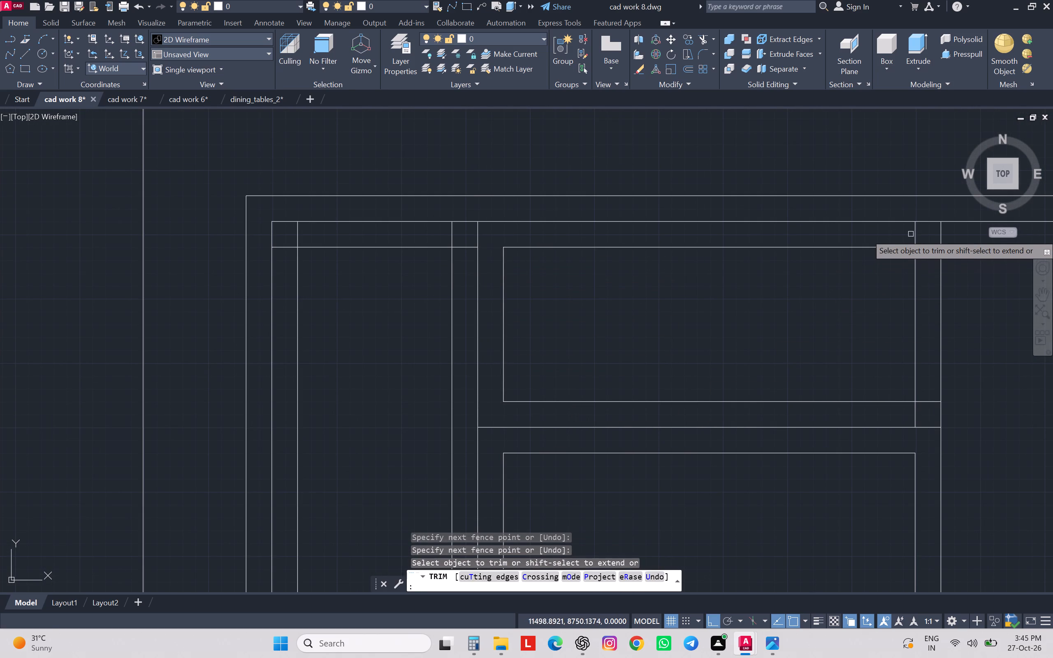
left_click(909, 233)
left_click(930, 268)
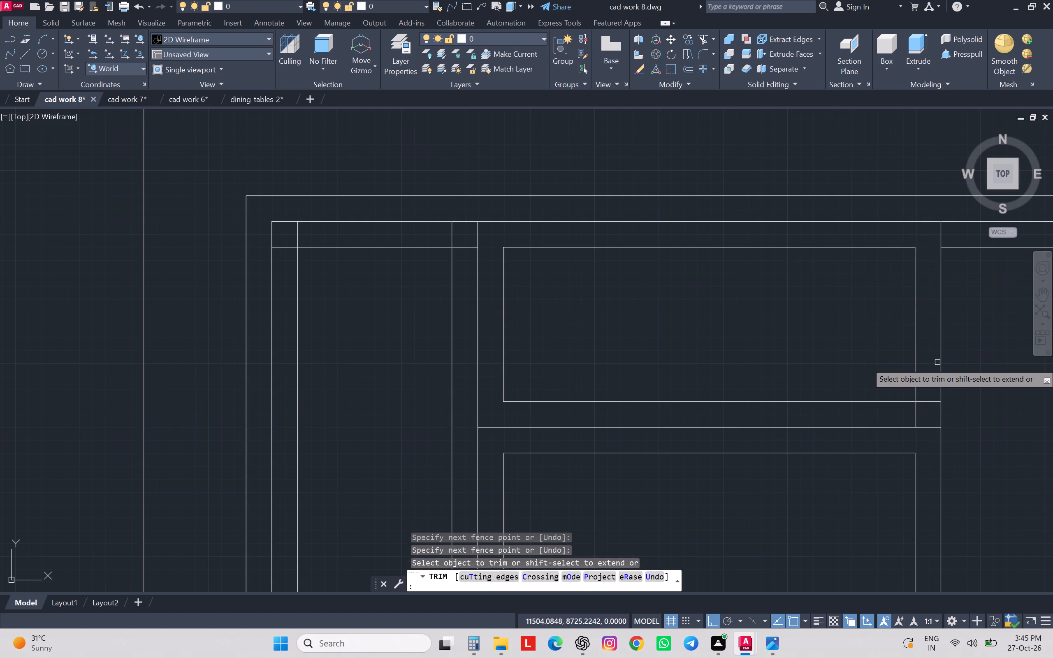
left_click(930, 396)
left_click(912, 416)
Trim the overlapping offset lines at all four corners of the window's lower central pane to leave a clean inner rectangle.
scroll(909, 339, "down", 2)
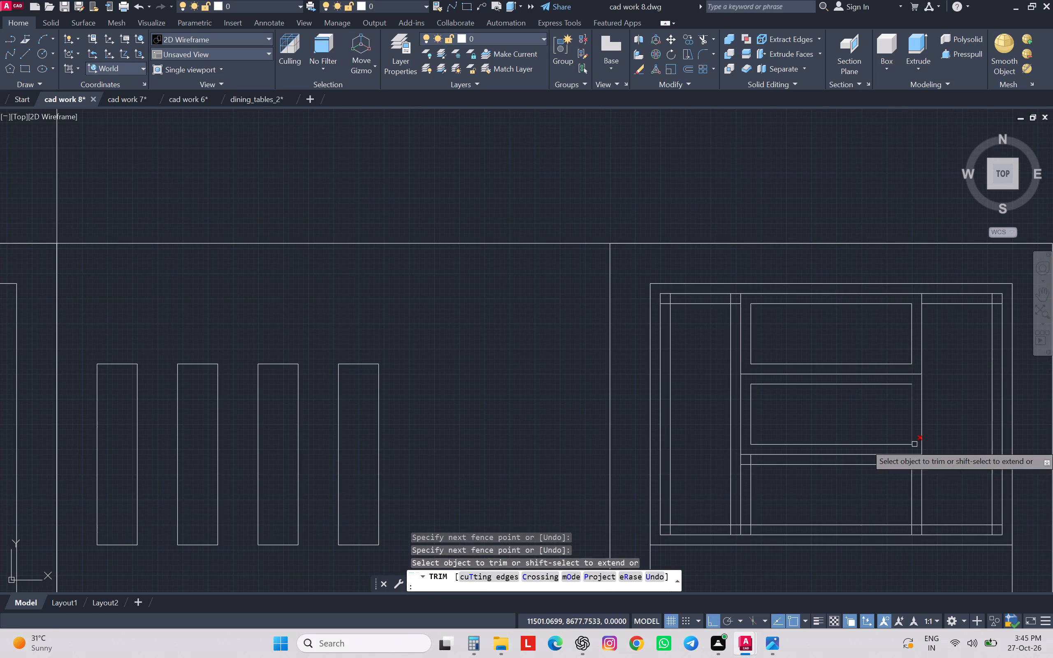
scroll(914, 465, "up", 1)
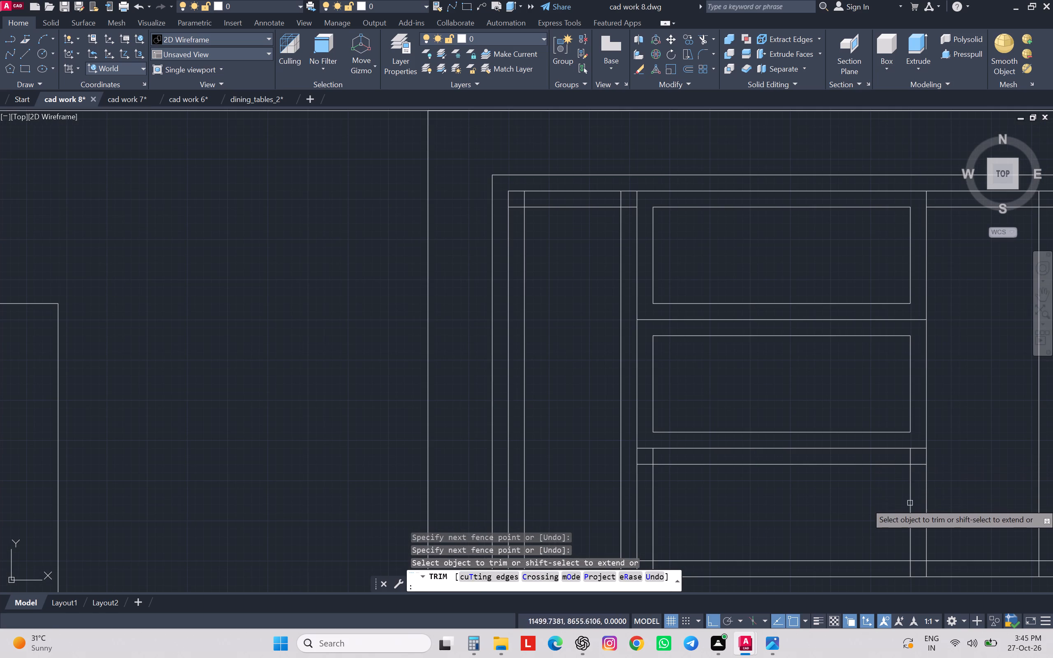
left_click(920, 473)
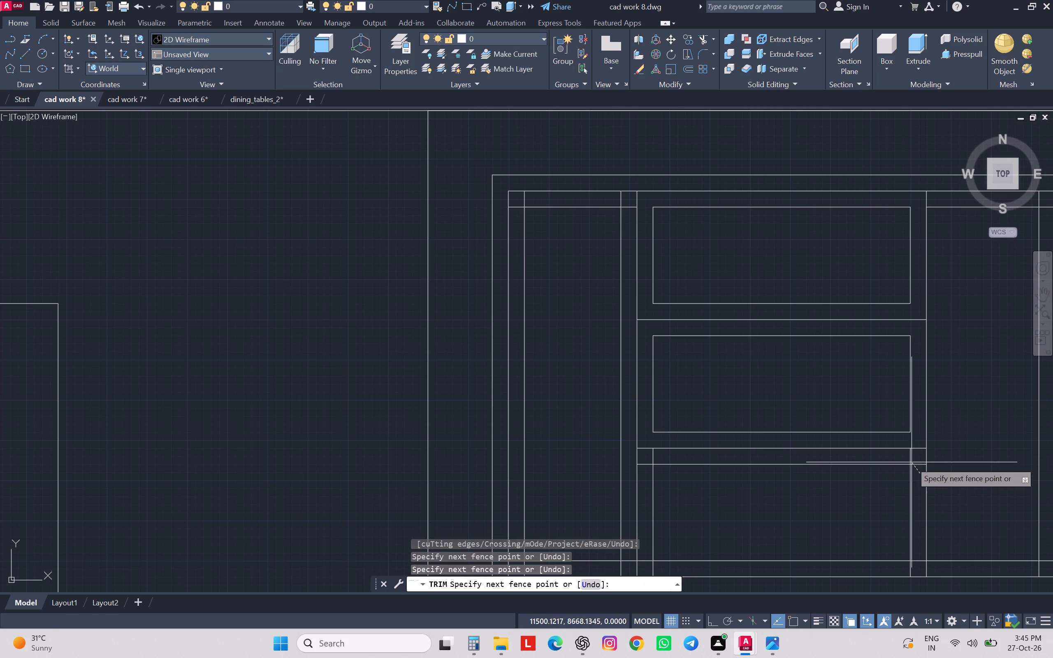
left_click(910, 458)
left_click(641, 471)
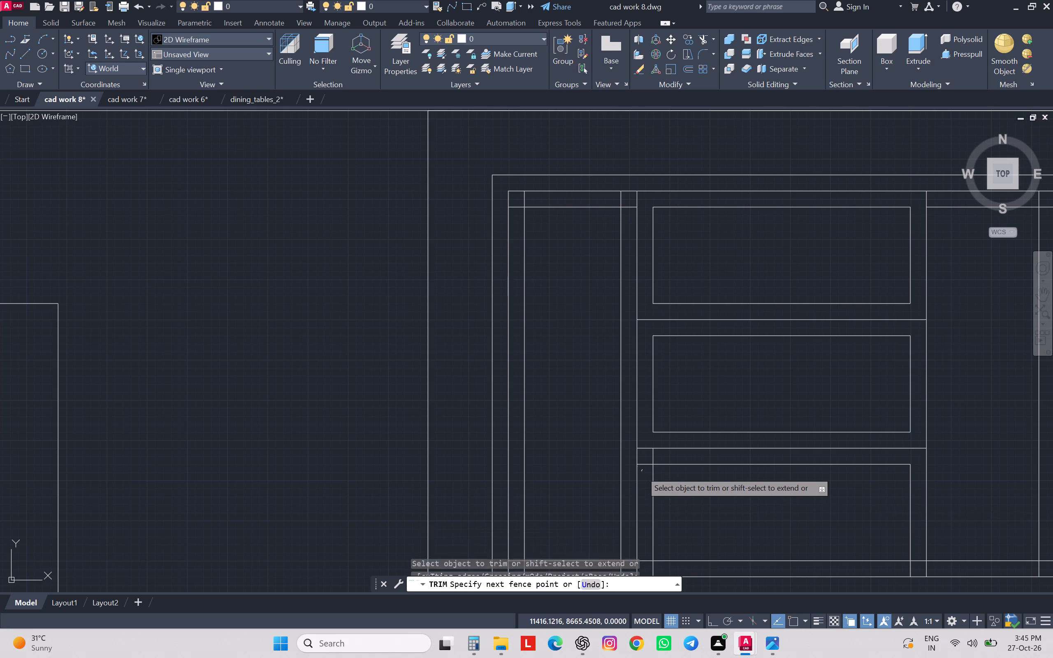
left_click(654, 459)
scroll(666, 391, "down", 2)
scroll(673, 466, "up", 2)
scroll(673, 466, "down", 1)
scroll(672, 466, "up", 1)
left_click(633, 442)
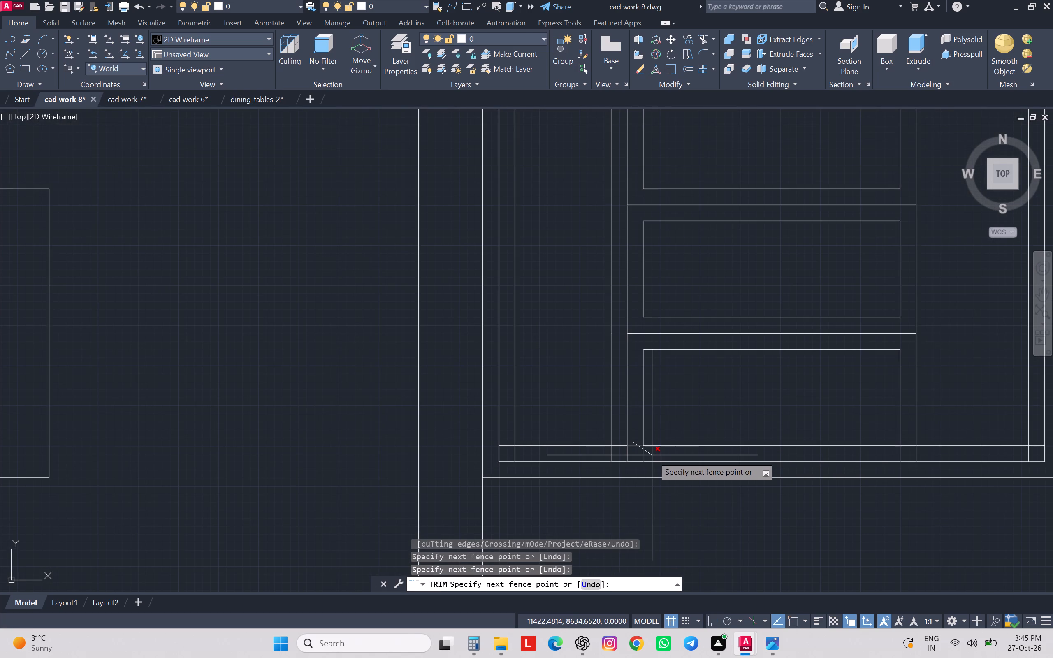
left_click(652, 455)
left_click(908, 443)
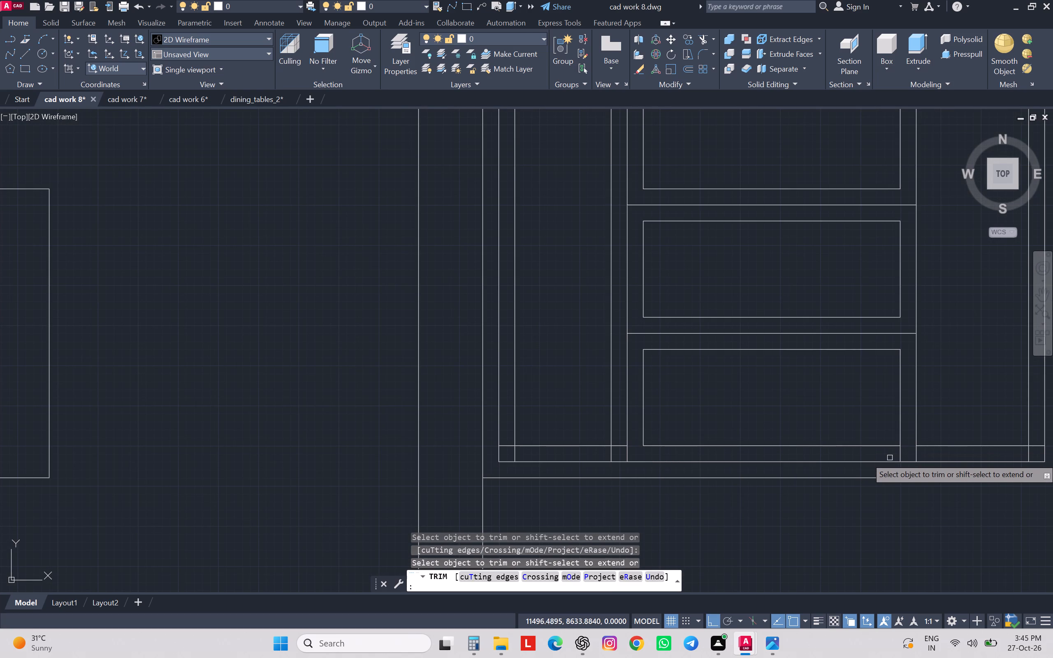
left_click(899, 454)
Trim the overlapping offset lines at all four corners of the window's left side pane to leave a clean inner rectangle.
scroll(881, 441, "down", 2)
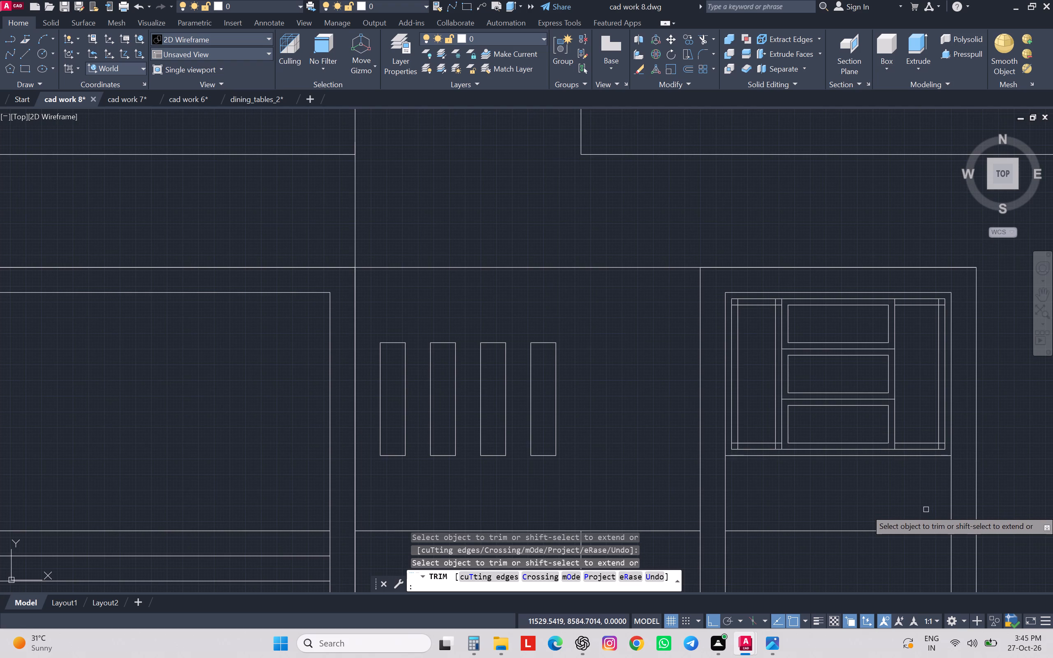
scroll(798, 305, "up", 2)
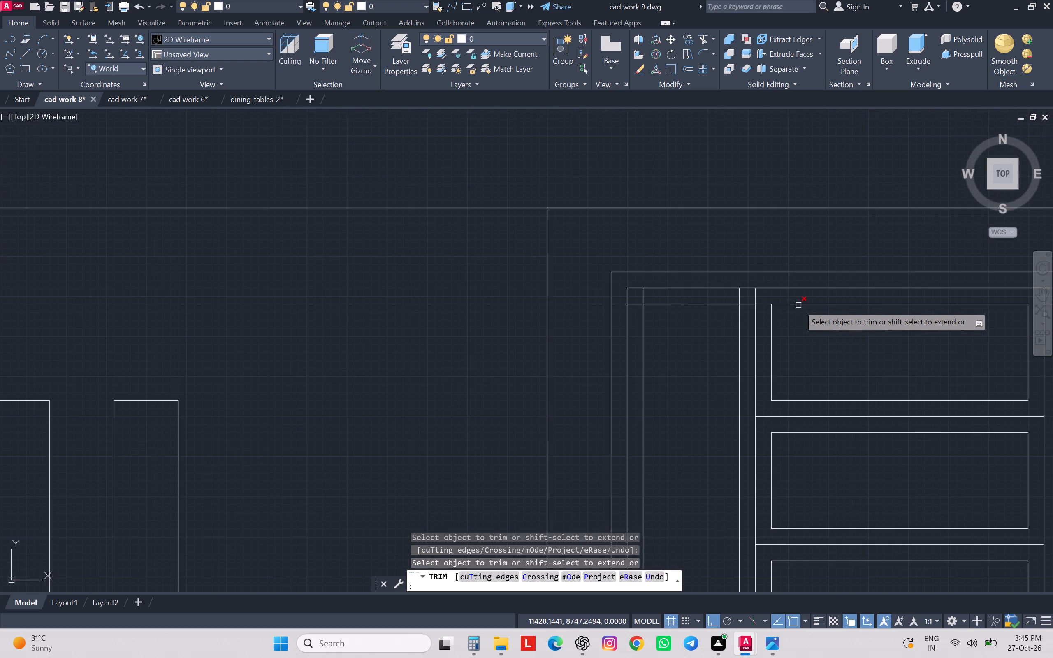
left_click(750, 305)
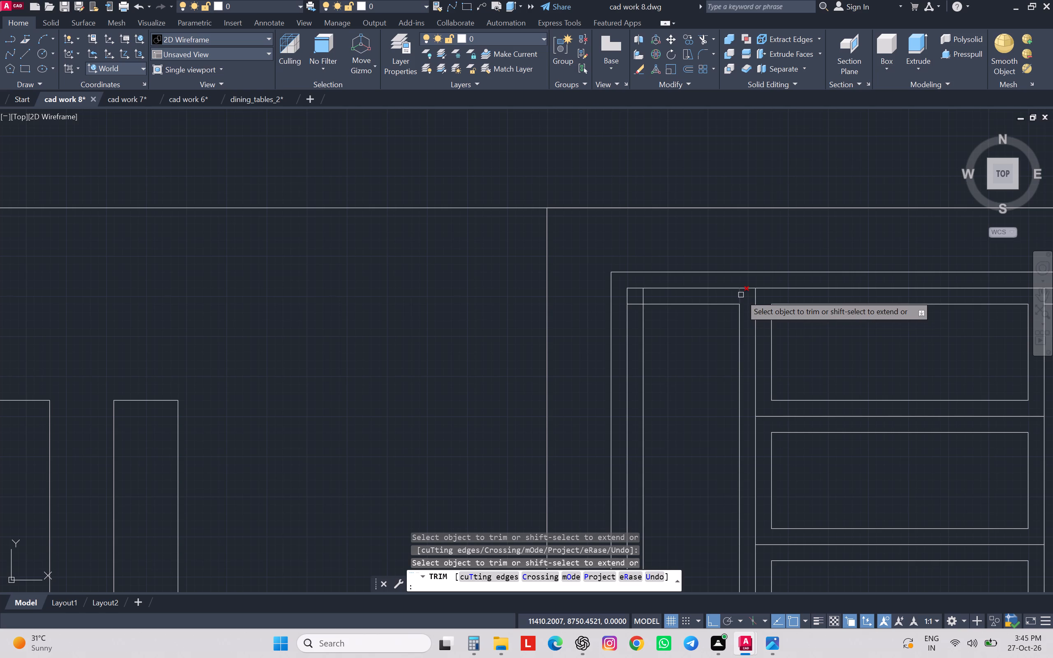
left_click(741, 295)
left_click(649, 295)
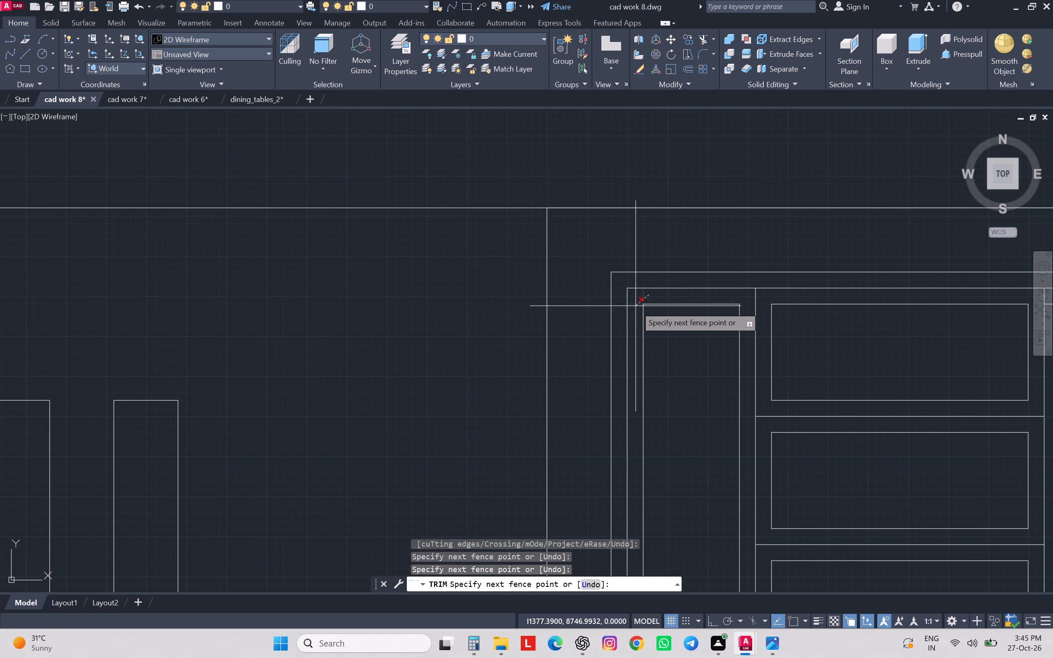
left_click(636, 310)
scroll(649, 266, "down", 2)
scroll(653, 428, "up", 4)
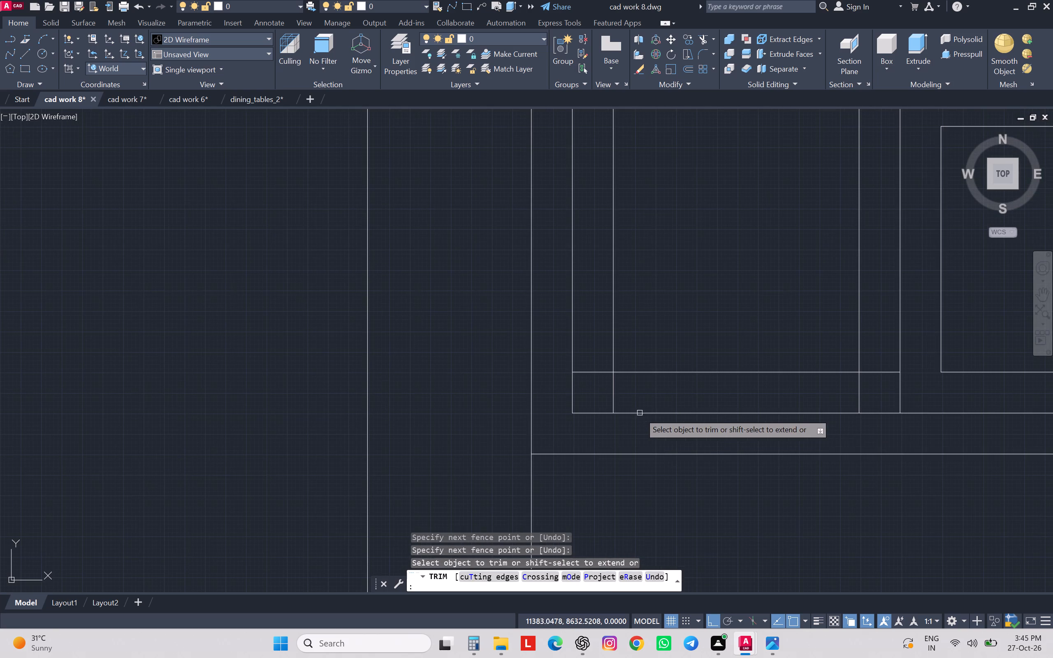
left_click_drag(631, 399, 626, 396)
scroll(602, 369, "down", 1)
left_click(602, 369)
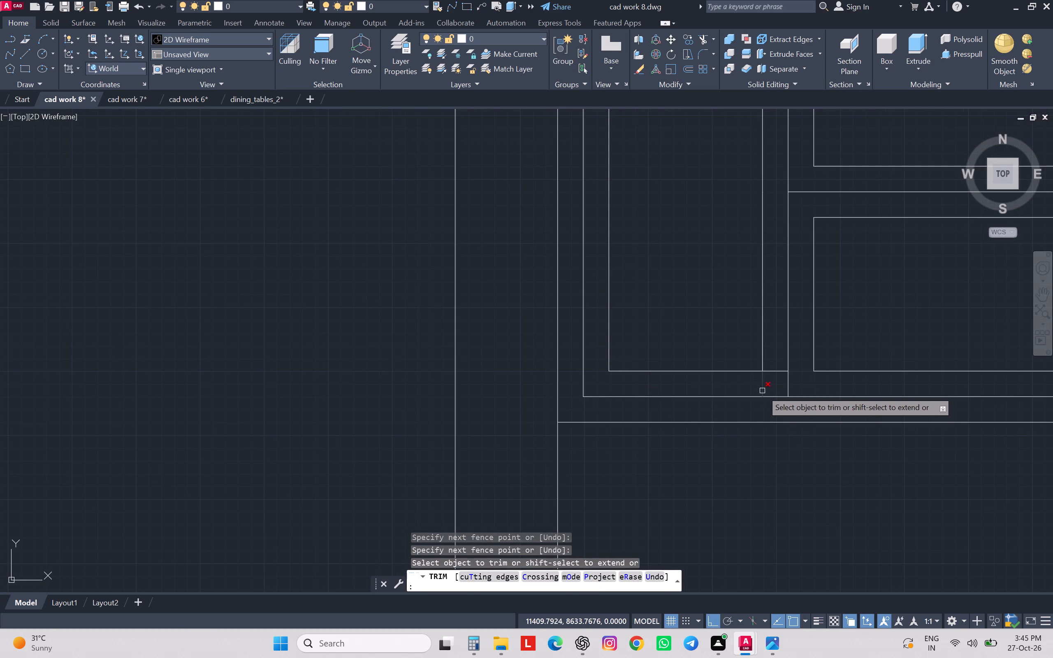
left_click(762, 391)
left_click(776, 373)
scroll(776, 371, "down", 2)
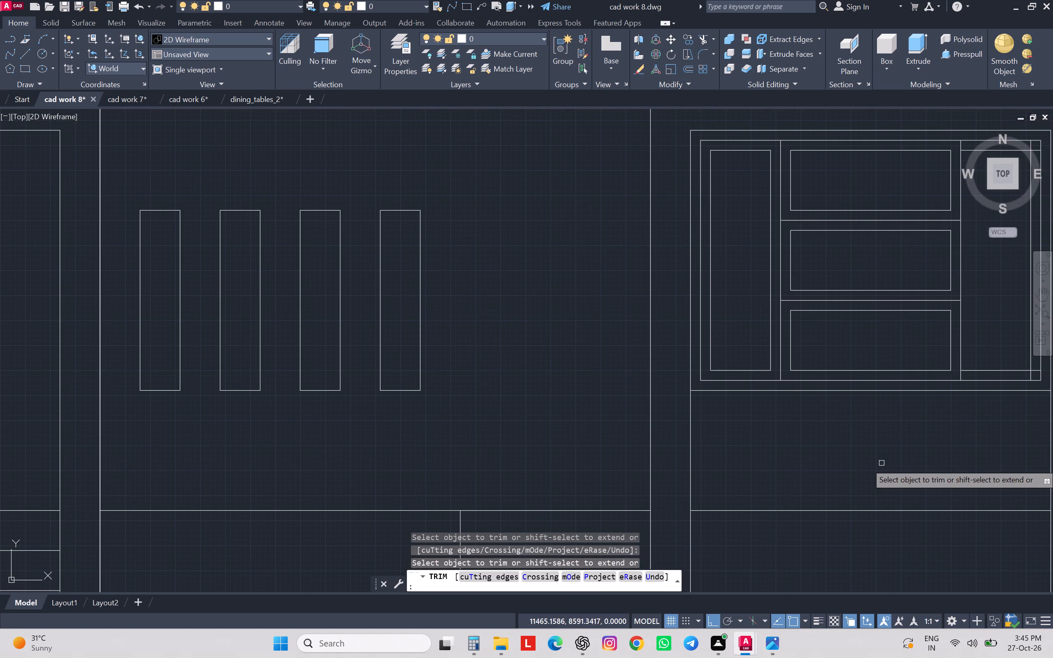
scroll(883, 470, "down", 1)
middle_click_drag(883, 470, 563, 476)
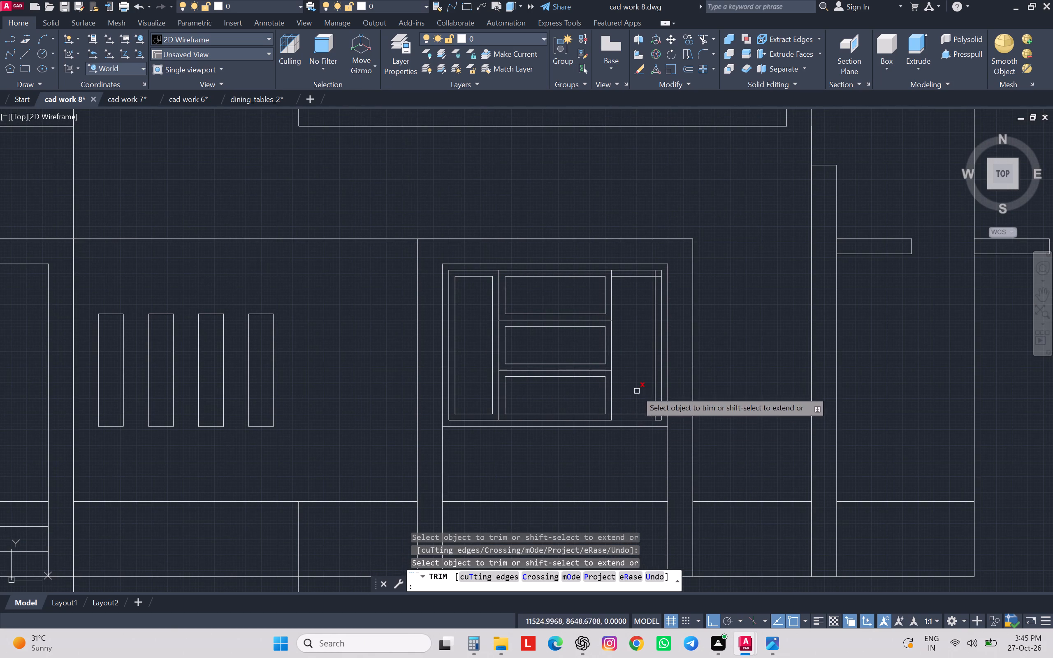
key("Escape")
key("Escape")
key("Escape")
key("Escape")
key("Escape")
Offset the three line segments between the central panes and the right side pane by 5 units into the right side pane.
key("o")
key("Return")
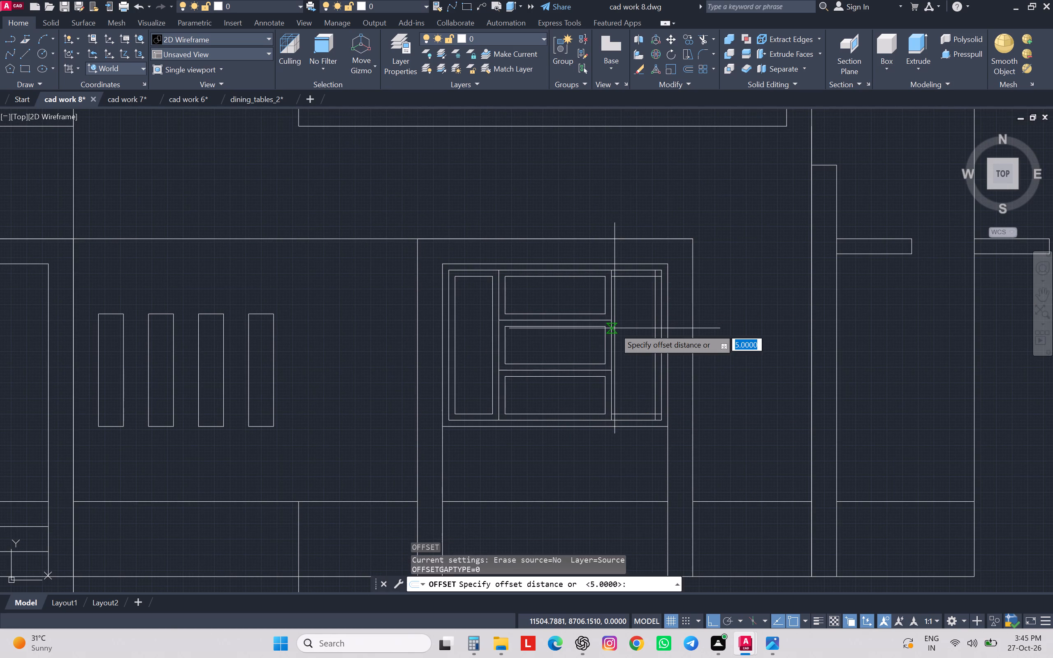
key("5")
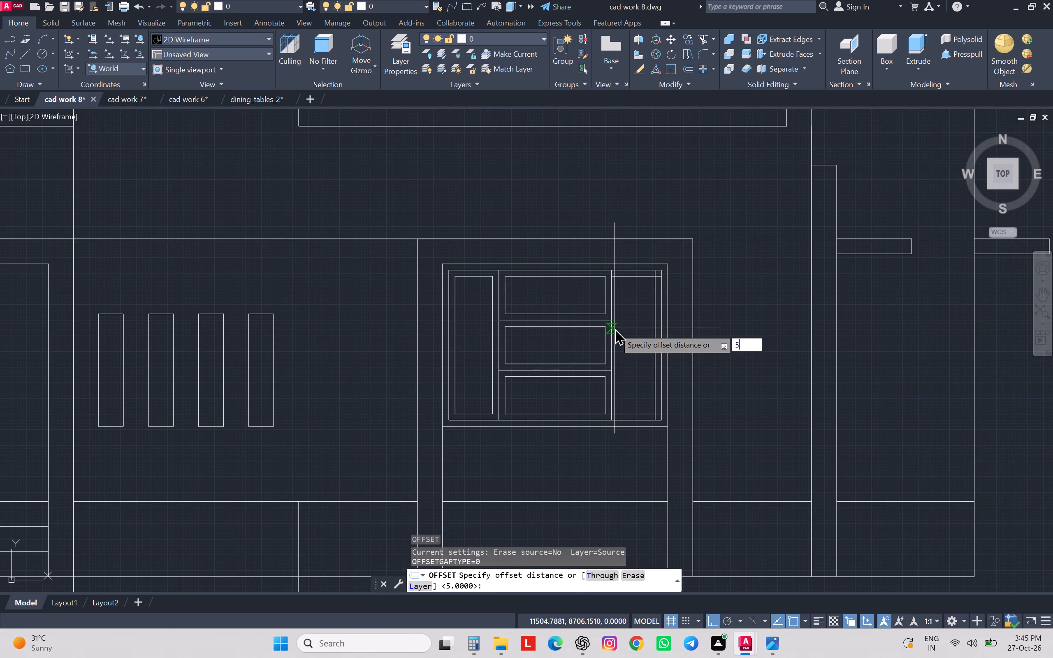
key("Return")
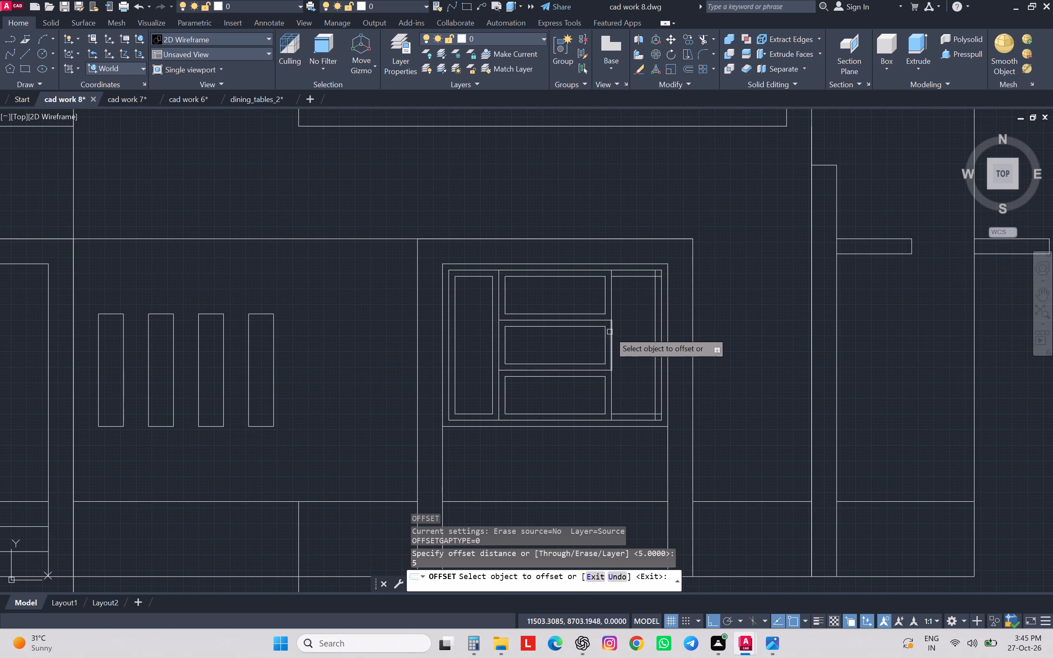
double_click(612, 302)
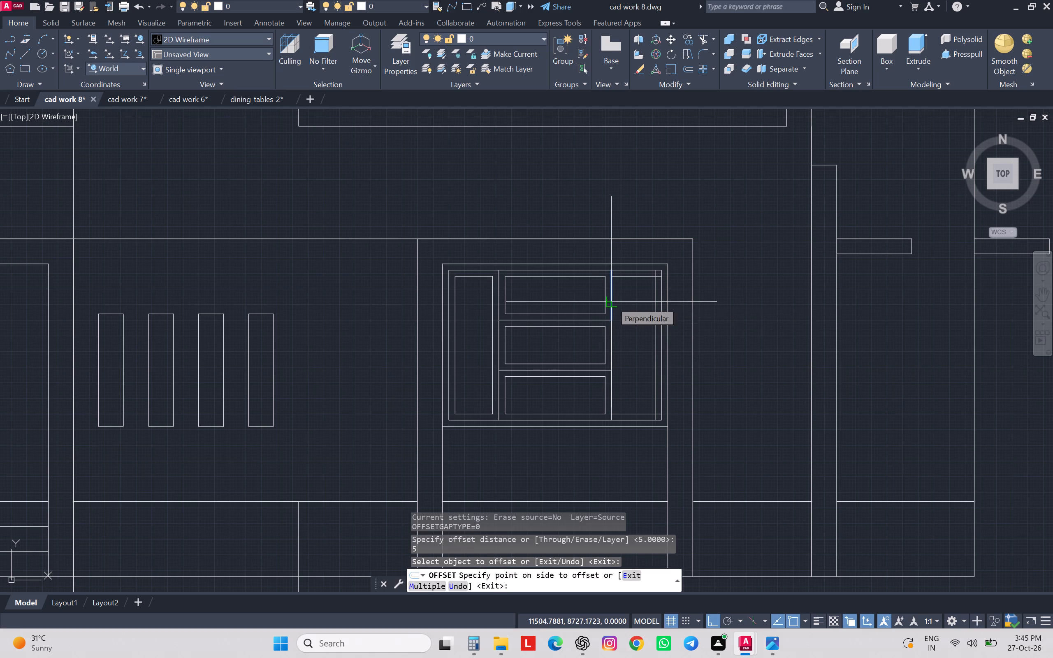
left_click(626, 305)
left_click(612, 340)
left_click(637, 345)
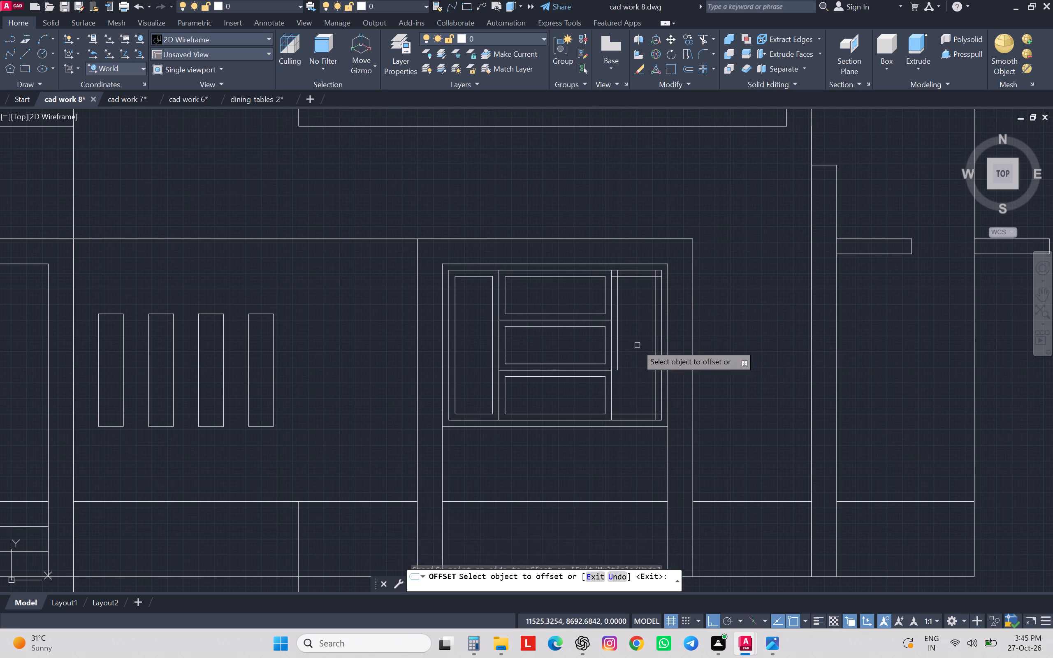
left_click(611, 392)
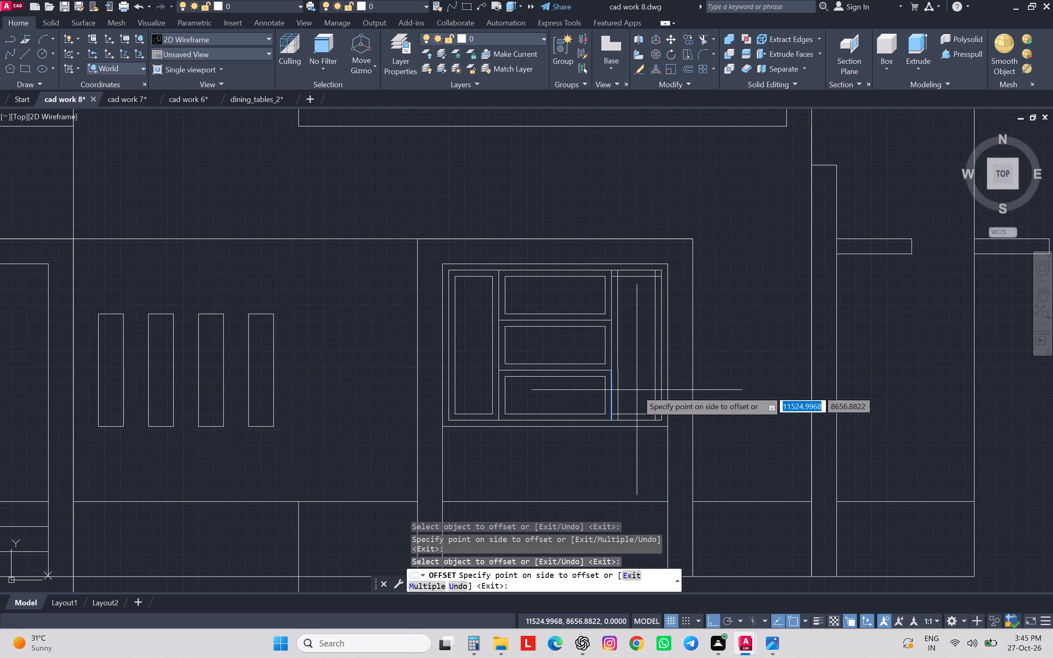
left_click(637, 390)
key("Escape")
key("Escape")
key("Escape")
key("Escape")
key("Escape")
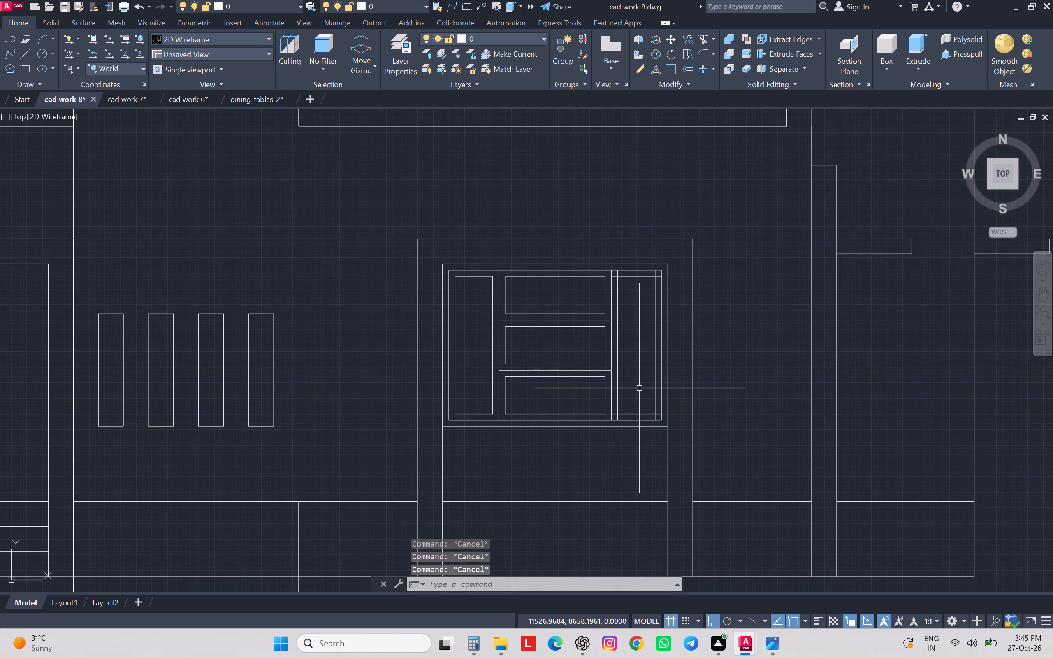
Trim the overlapping offset lines at all four corners of the window's right side pane to leave a clean inner rectangle.
type("tr")
key("Return")
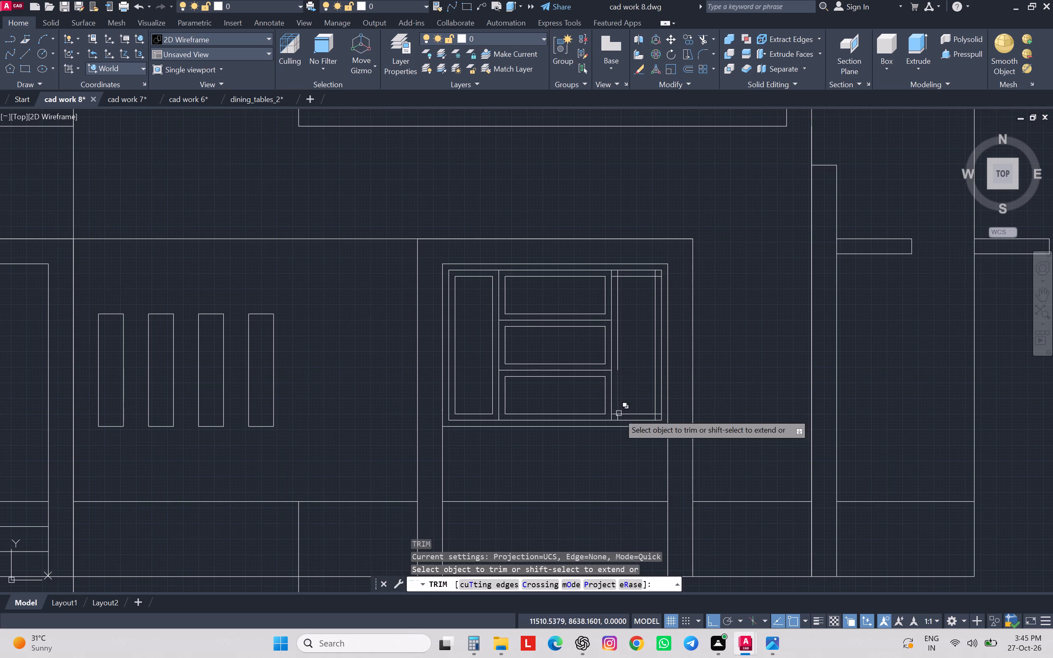
scroll(623, 413, "up", 3)
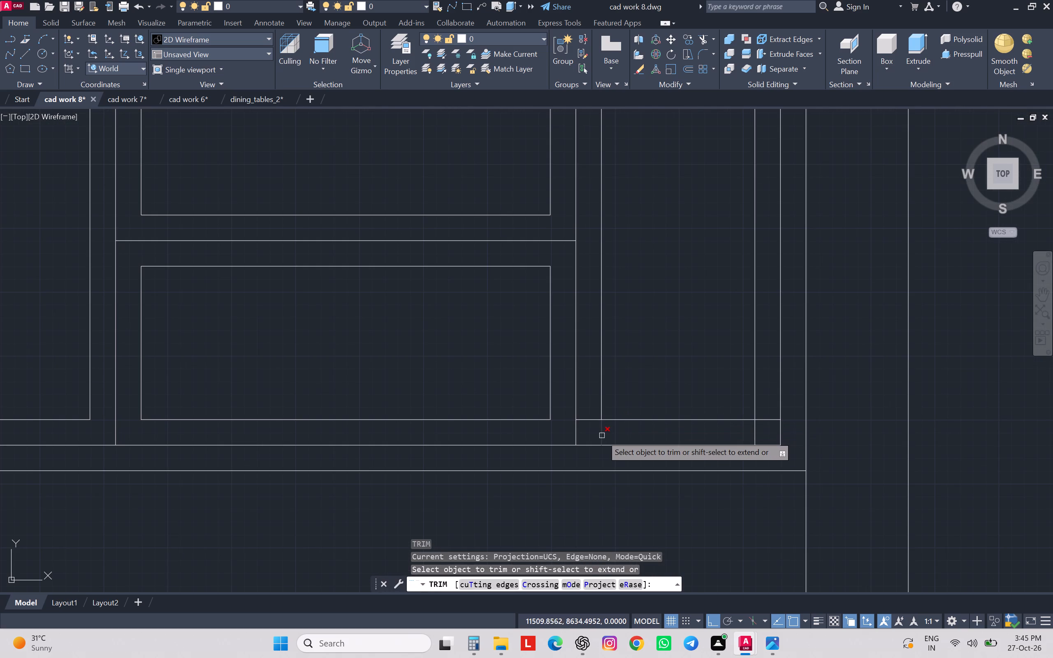
left_click(602, 436)
left_click(592, 417)
left_click(595, 429)
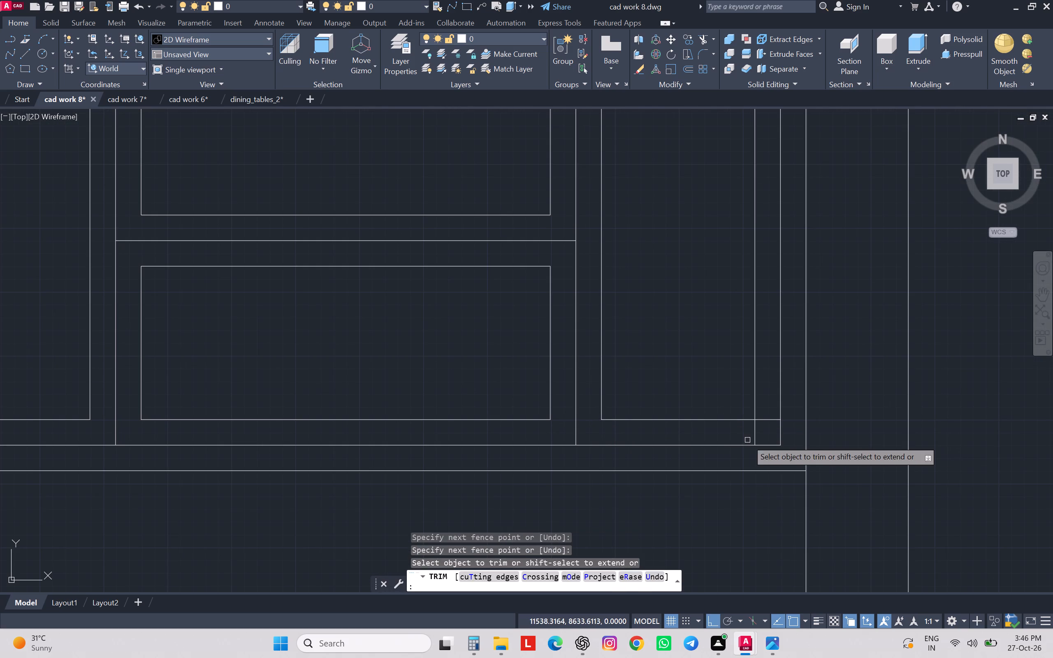
left_click_drag(747, 440, 751, 435)
left_click(764, 415)
scroll(765, 414, "down", 3)
scroll(778, 239, "up", 4)
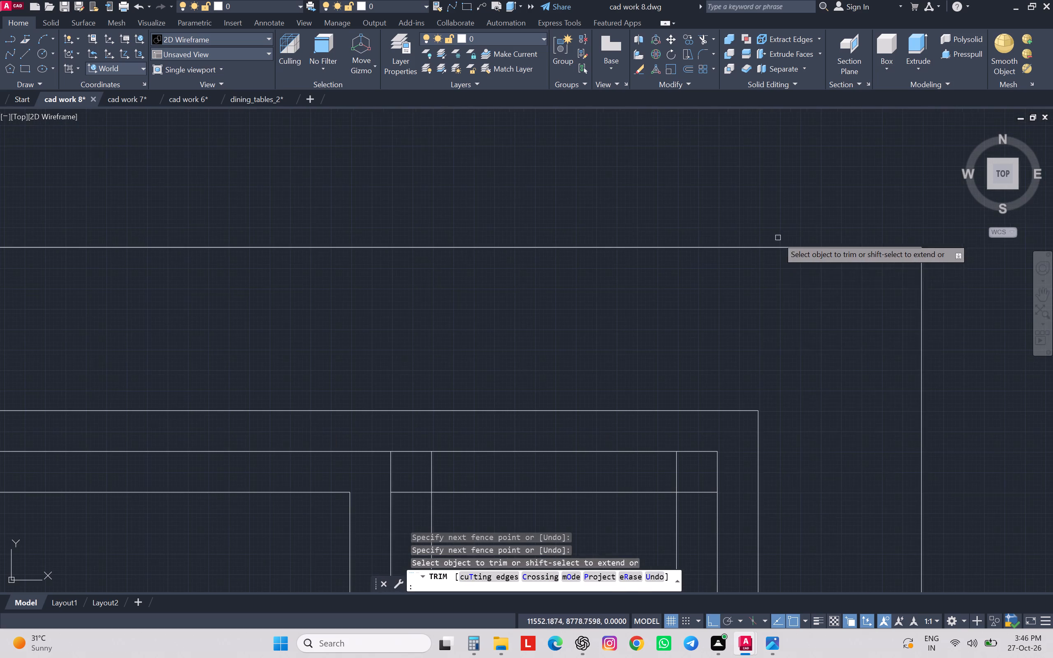
left_click_drag(694, 504, 688, 500)
left_click(669, 482)
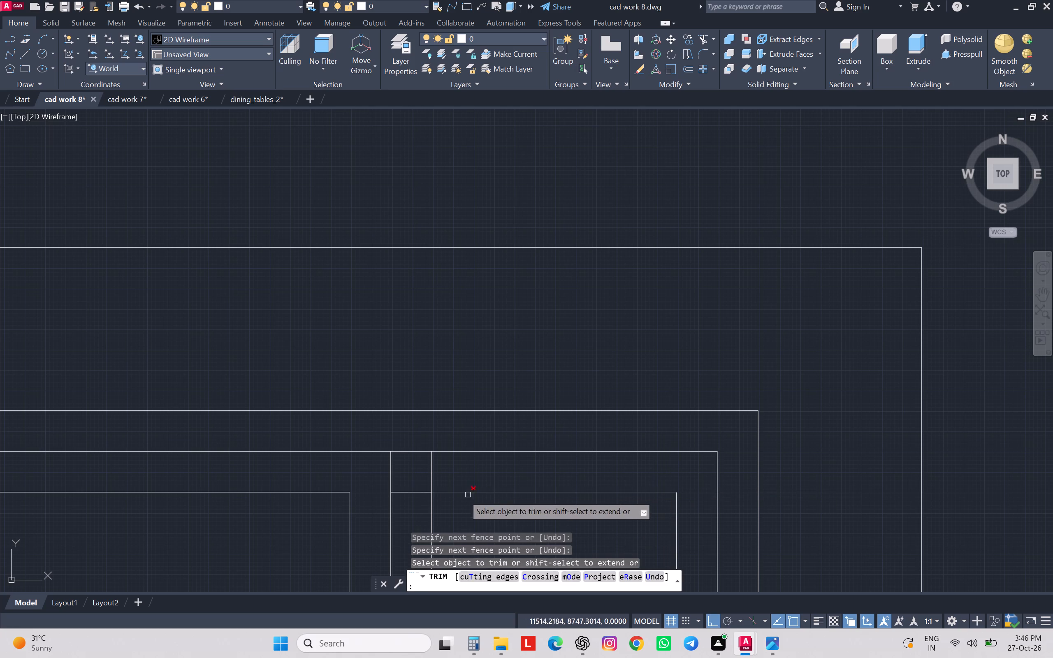
left_click_drag(409, 501, 415, 494)
left_click(441, 473)
scroll(480, 358, "down", 5)
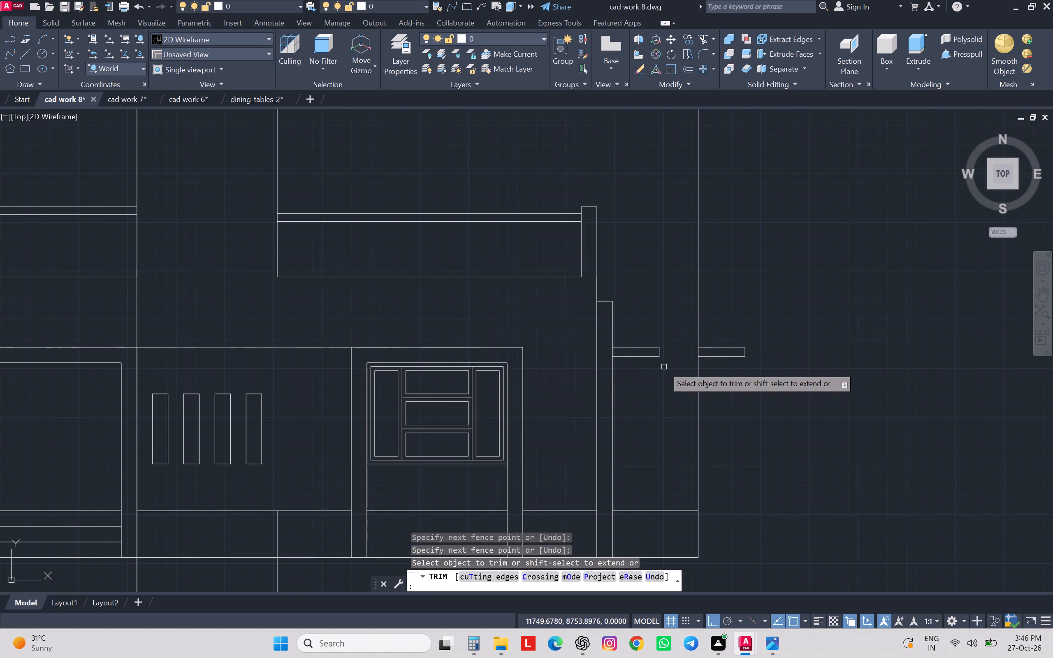
scroll(812, 389, "down", 2)
key("Escape")
key("Escape")
key("Escape")
key("Escape")
key("Escape")
key("Escape")
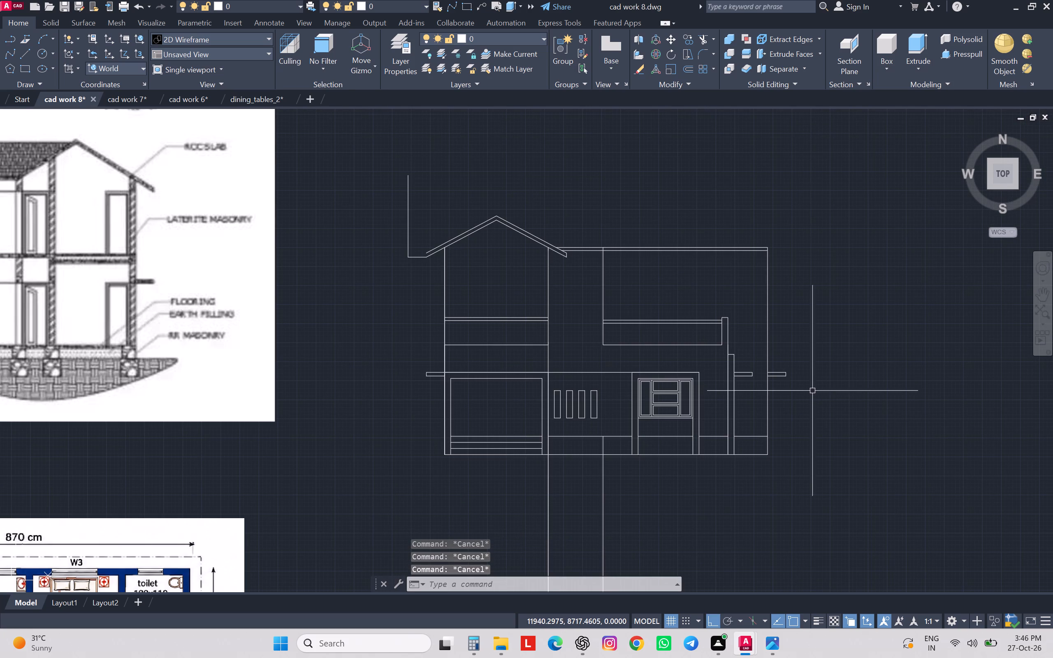
Copy the complete ground-floor window straight up from its bottom edge's midpoint onto the first-floor balcony's top line.
scroll(814, 384, "down", 1)
scroll(695, 398, "up", 3)
scroll(695, 398, "down", 1)
scroll(695, 398, "up", 1)
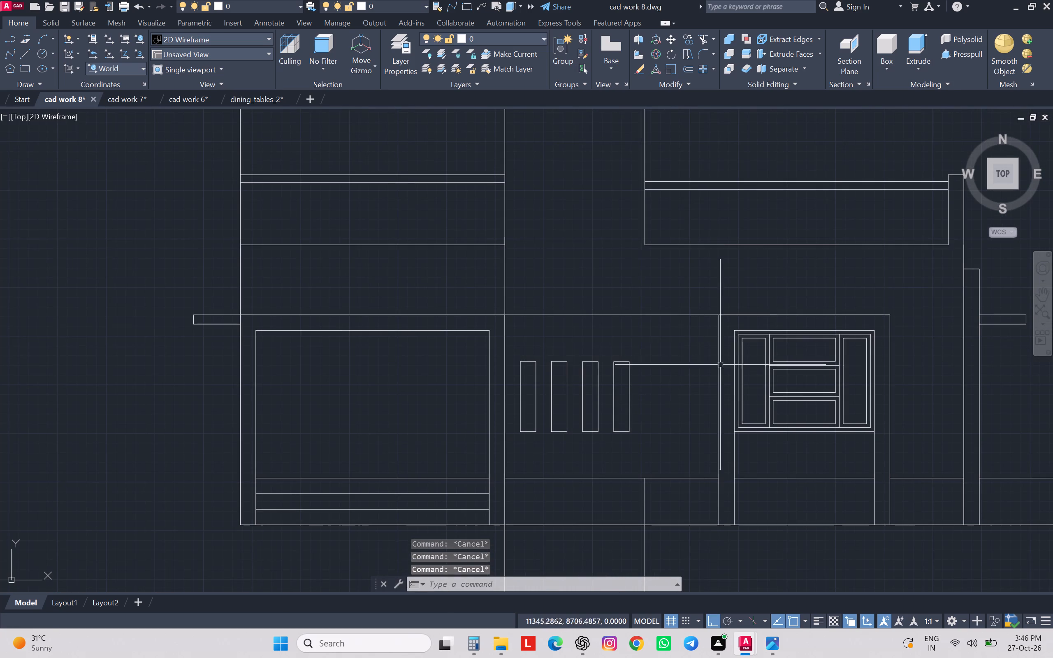
left_click(730, 327)
scroll(888, 450, "down", 1)
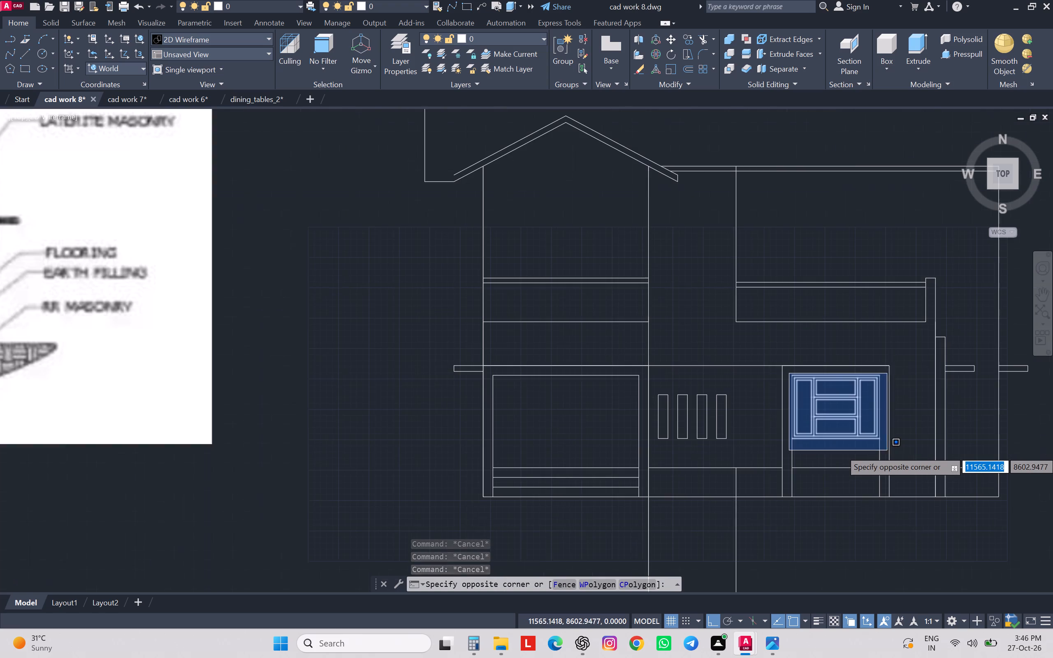
left_click(889, 450)
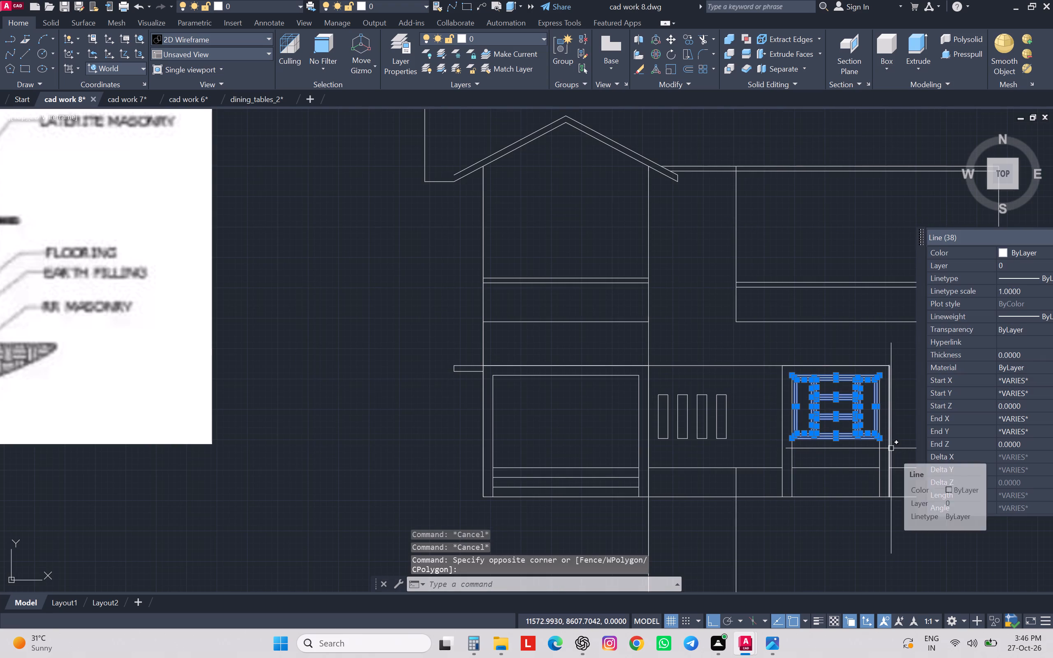
type("co")
key("Return")
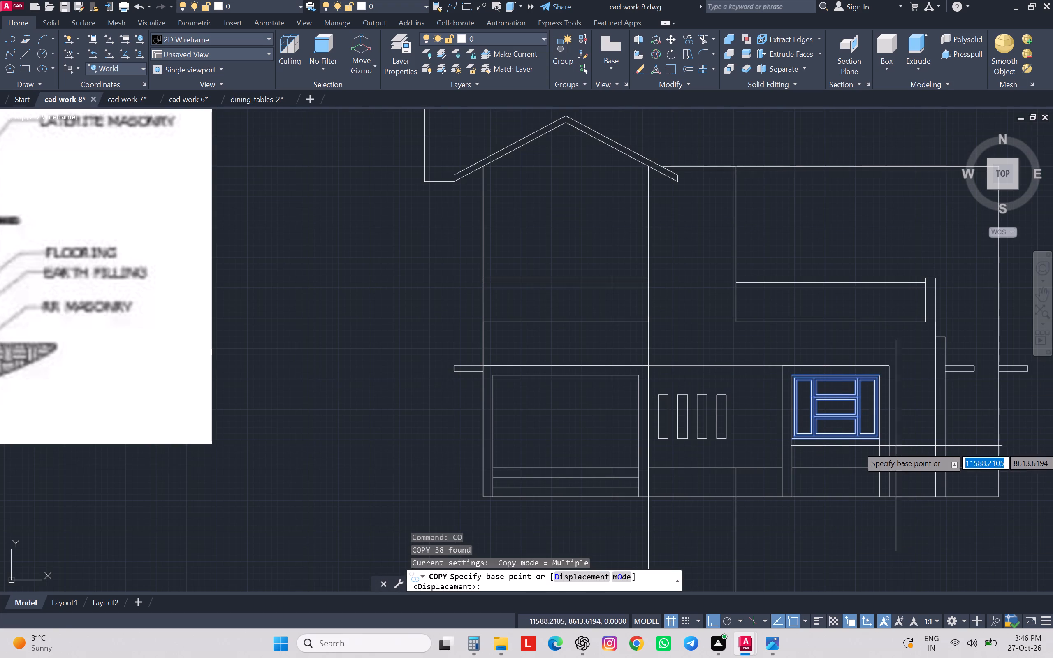
scroll(839, 452, "up", 3)
left_click(834, 402)
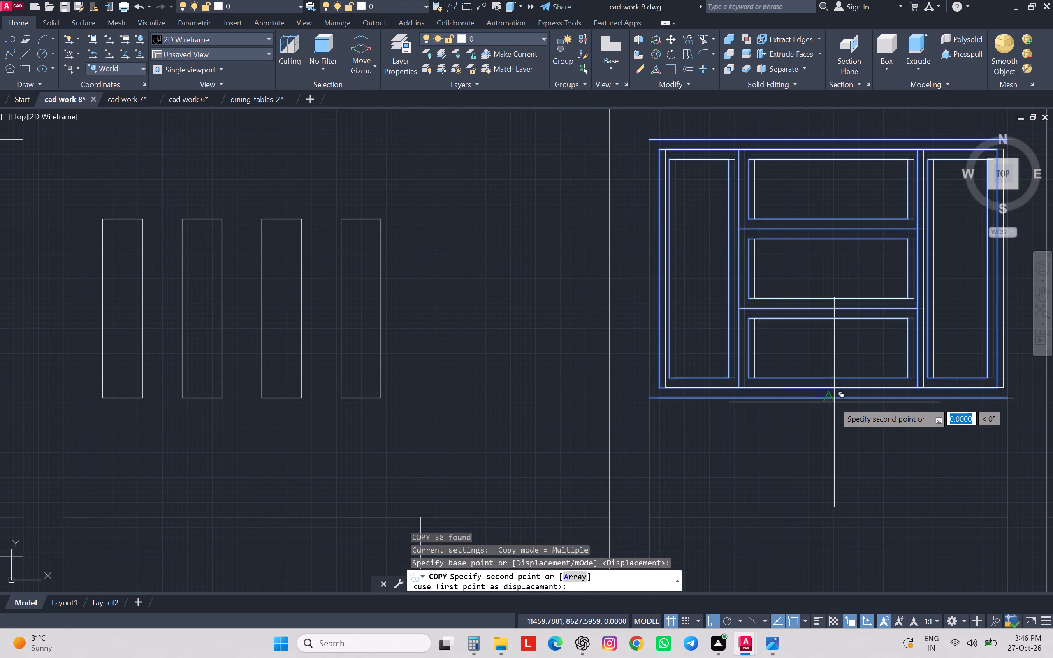
scroll(834, 402, "down", 4)
scroll(824, 305, "up", 4)
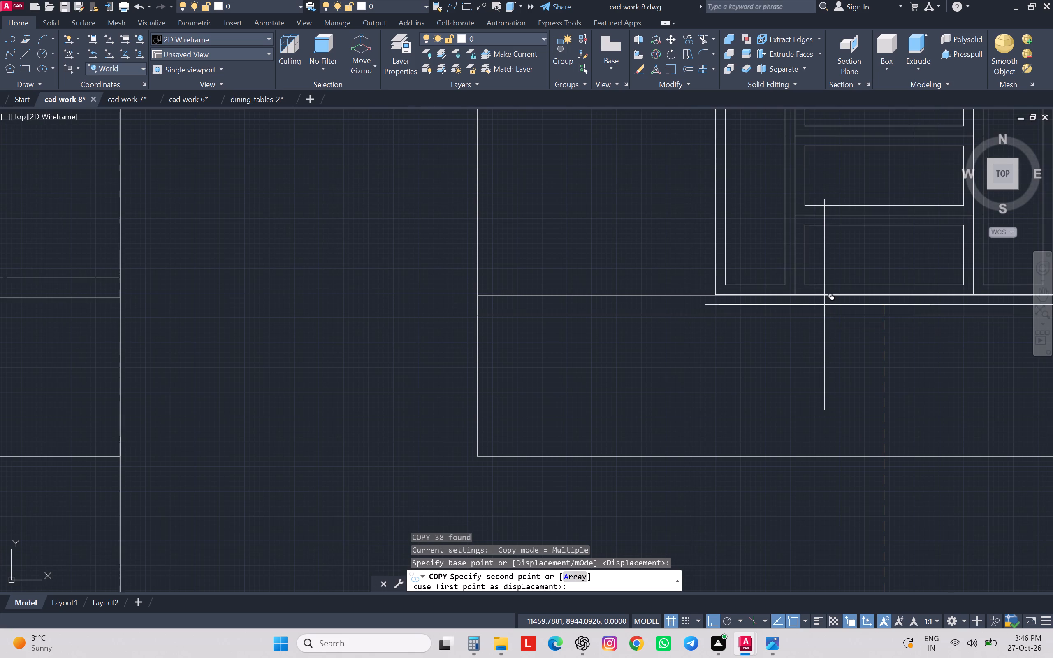
left_click(880, 295)
middle_click_drag(879, 294, 732, 410)
scroll(732, 408, "down", 3)
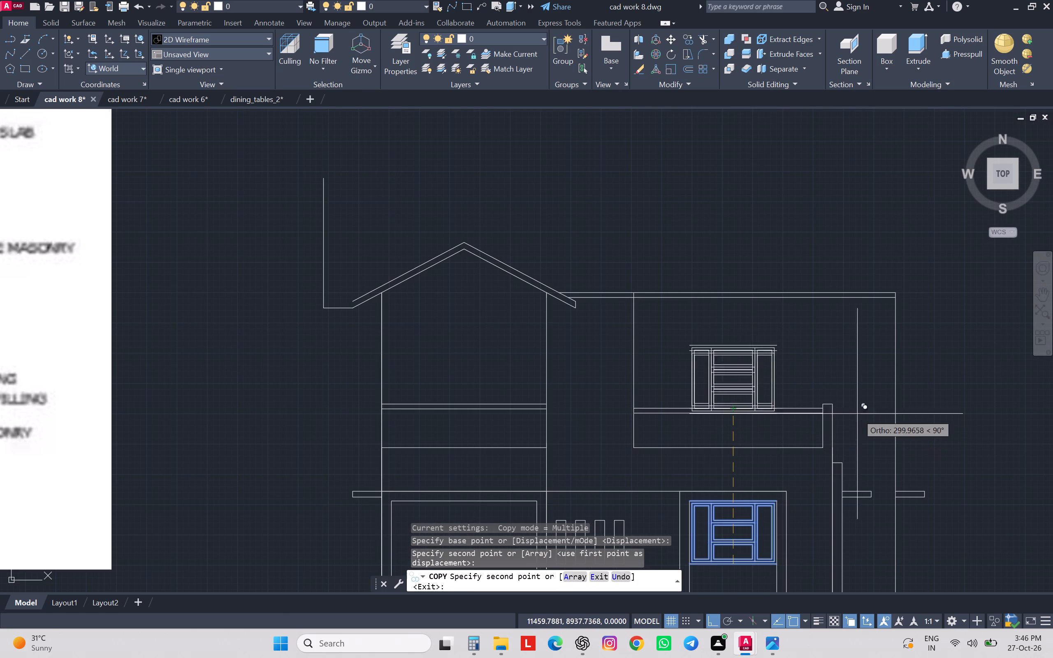
key("Escape")
key("Escape")
key("Escape")
key("Escape")
key("Escape")
Draw the 130-unit vertical outer edges on both sides of the copied upper window, from its top edge down to the balcony line.
key("l")
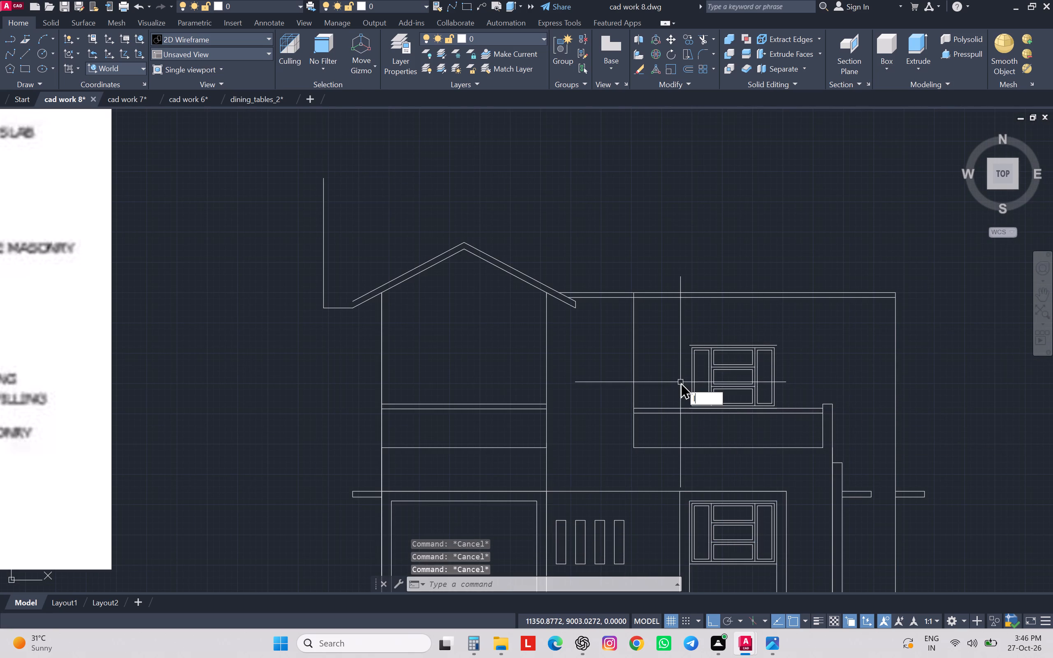
key("Return")
scroll(722, 355, "up", 2)
left_click(638, 334)
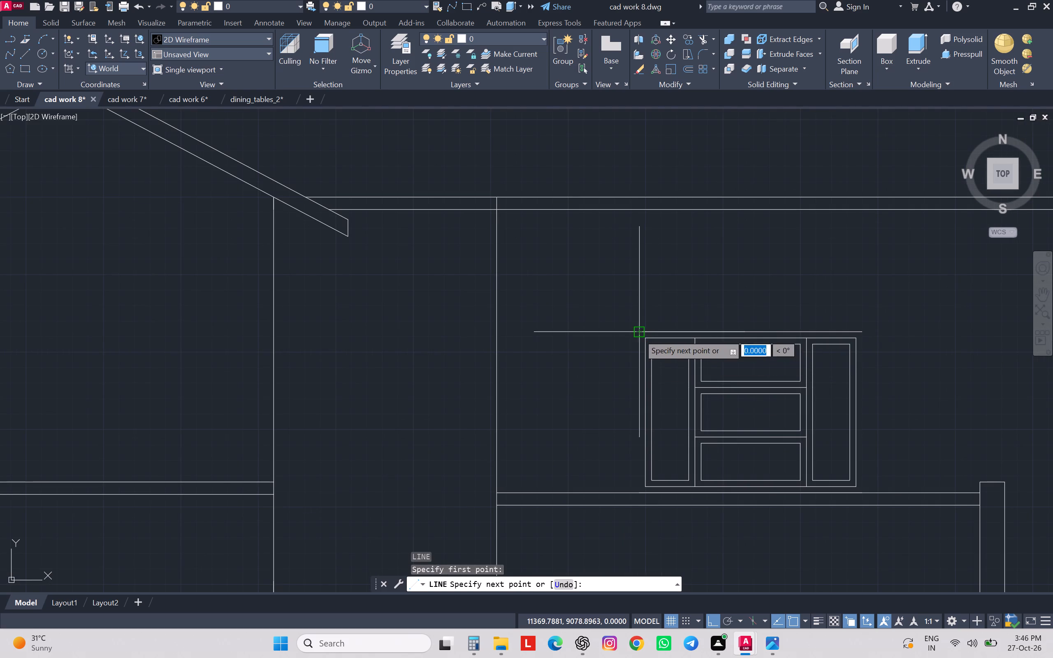
scroll(639, 497, "up", 1)
left_click(642, 489)
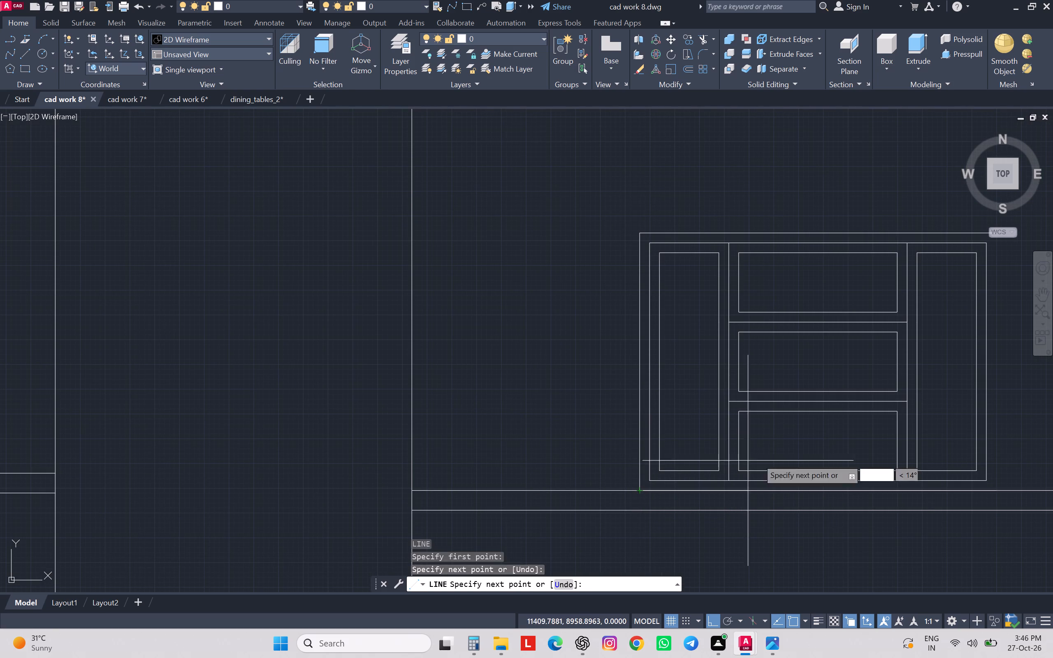
key("space")
middle_click_drag(923, 410, 686, 403)
key("space")
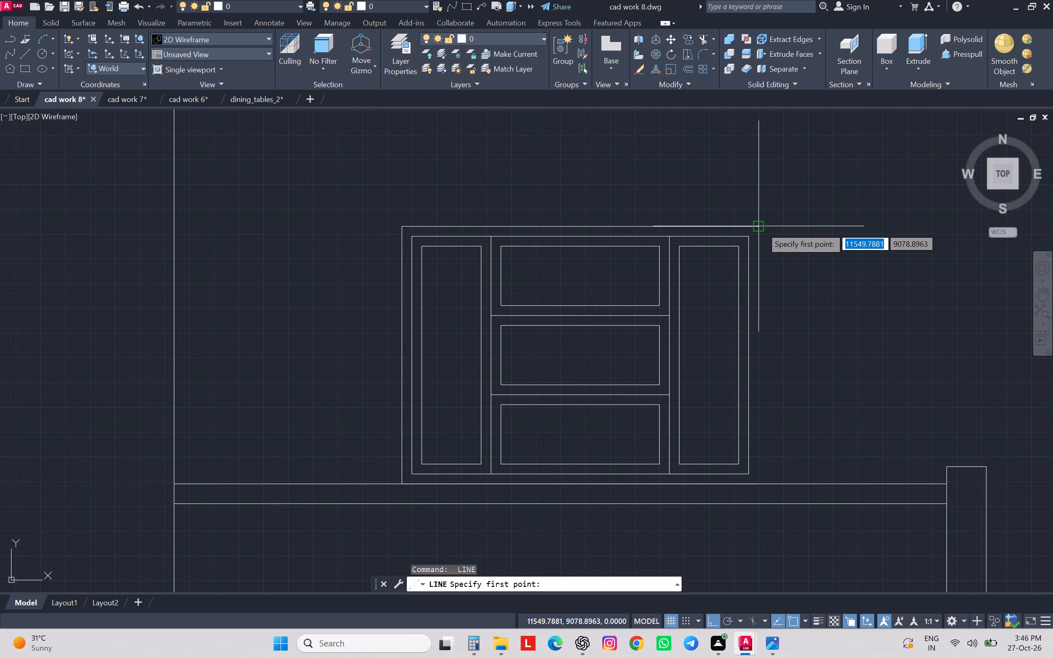
left_click(762, 227)
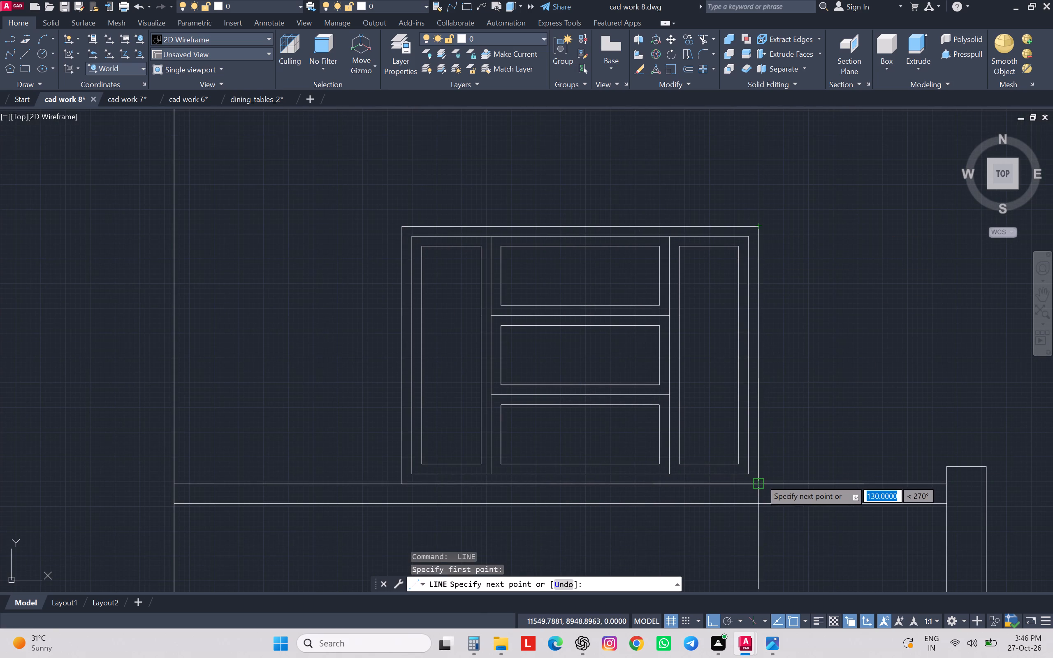
left_click(761, 480)
key("Escape")
key("Escape")
scroll(861, 438, "down", 3)
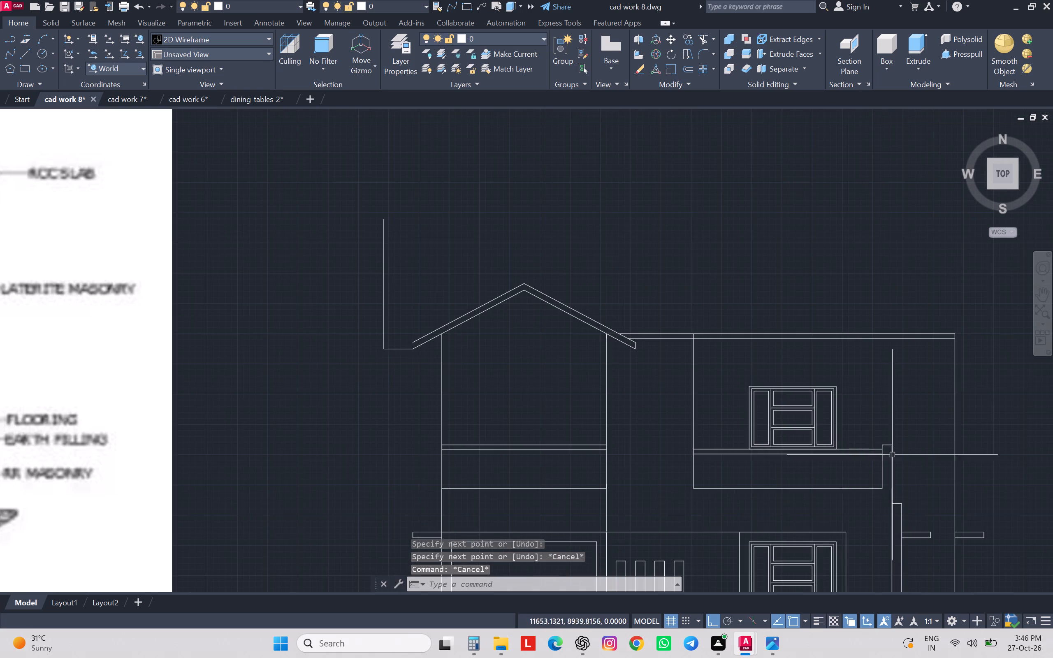
Trim the two horizontal roof lines above the upper window back to the wall line beside the gable.
scroll(911, 405, "down", 2)
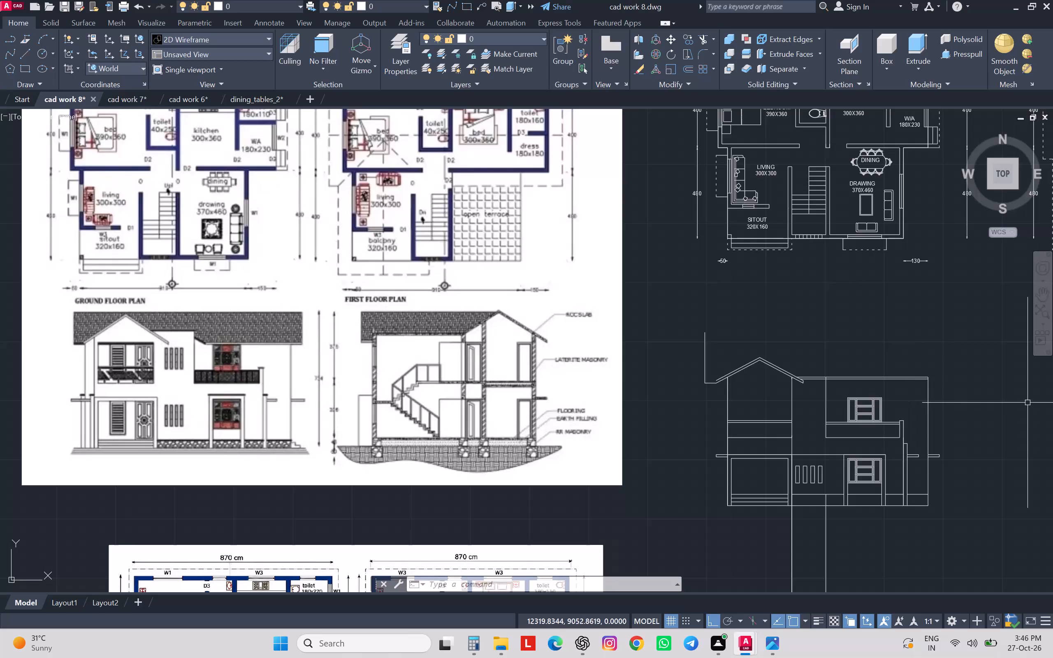
scroll(891, 383, "down", 1)
scroll(860, 382, "up", 4)
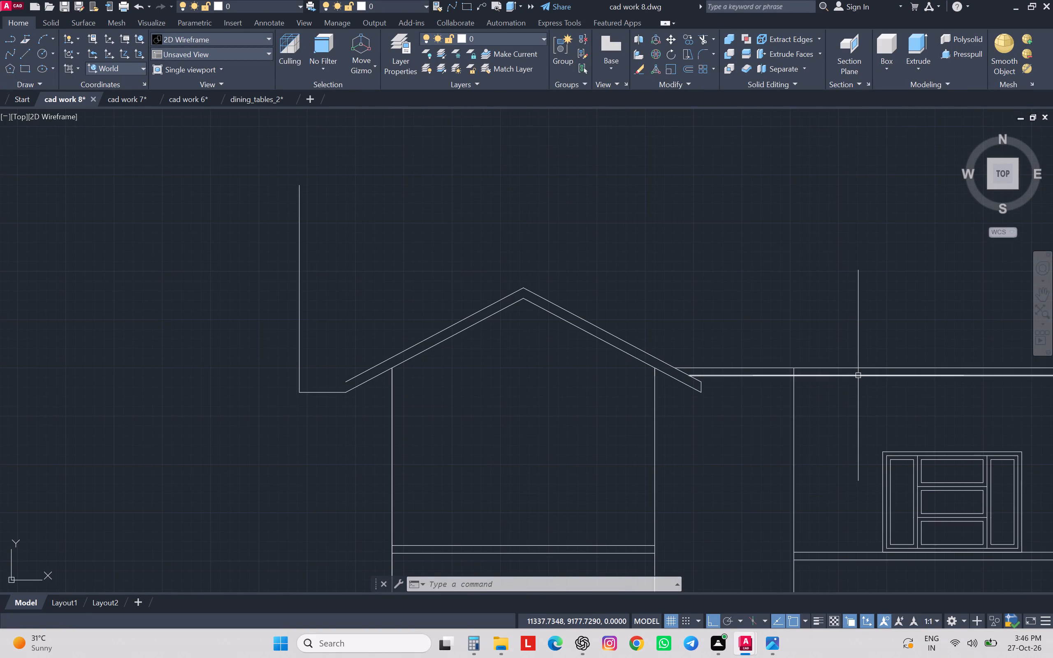
type("tr")
key("space")
left_click_drag(851, 347, 854, 357)
left_click(858, 394)
scroll(862, 373, "down", 2)
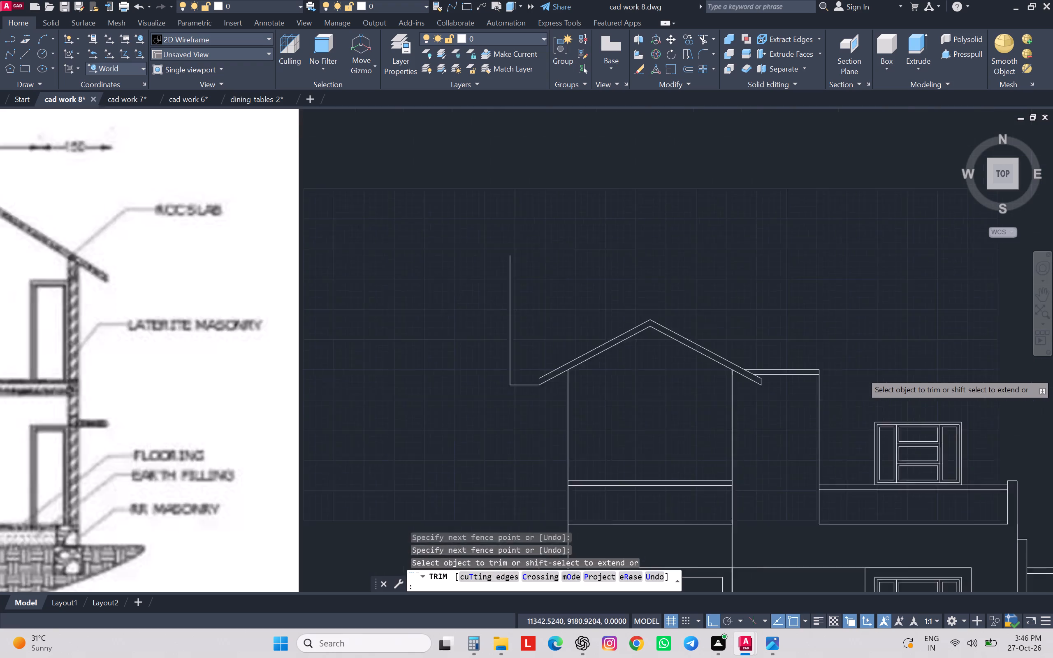
scroll(862, 373, "down", 1)
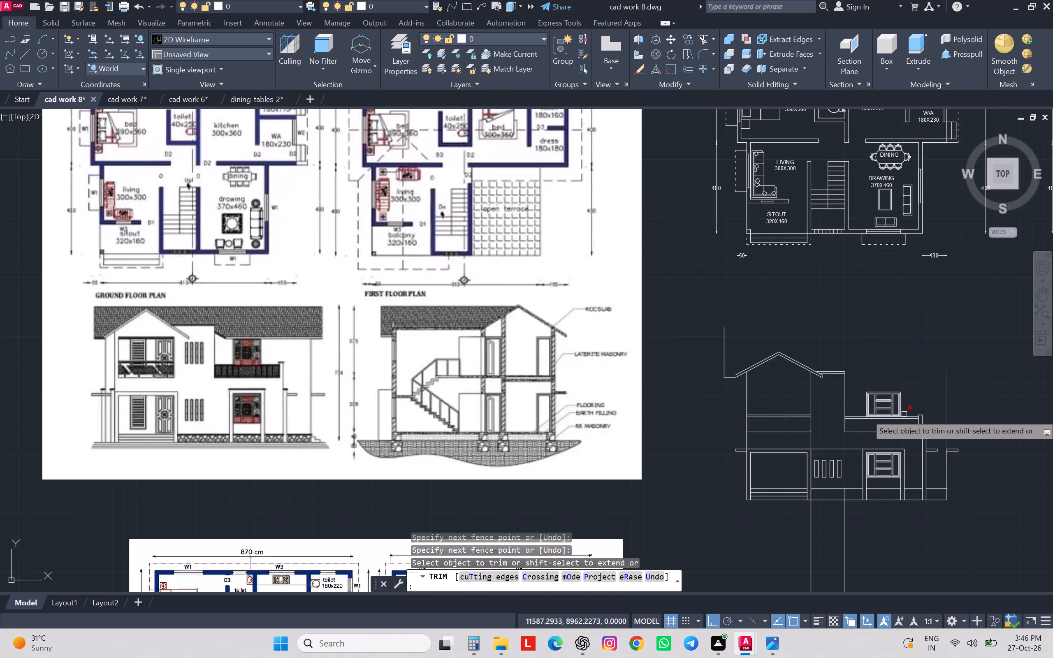
key("Escape")
key("Escape")
key("Escape")
key("Escape")
key("Escape")
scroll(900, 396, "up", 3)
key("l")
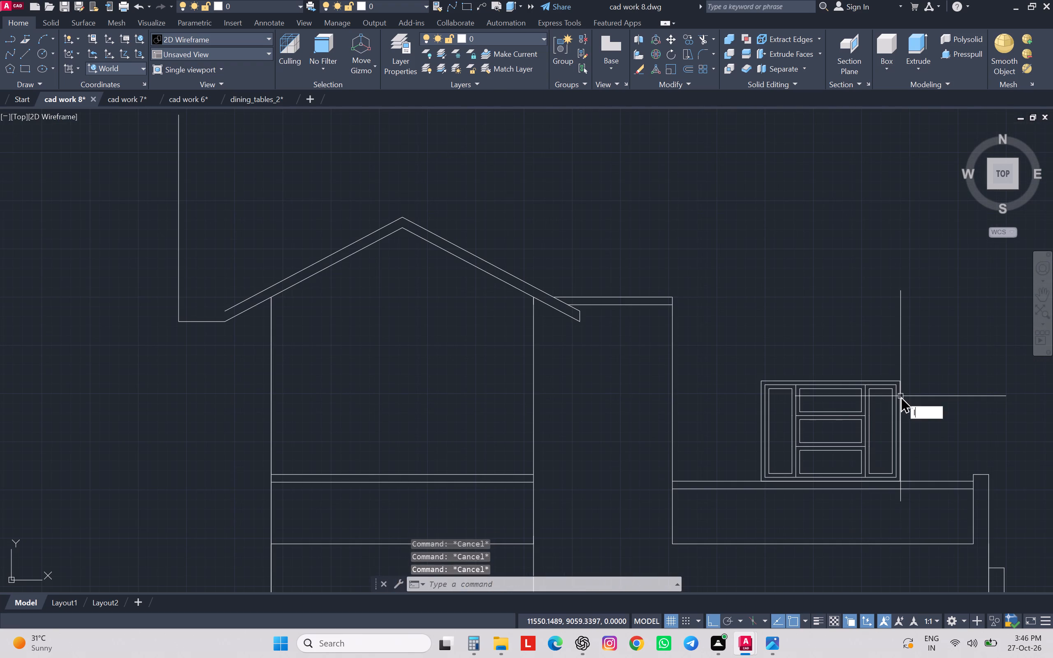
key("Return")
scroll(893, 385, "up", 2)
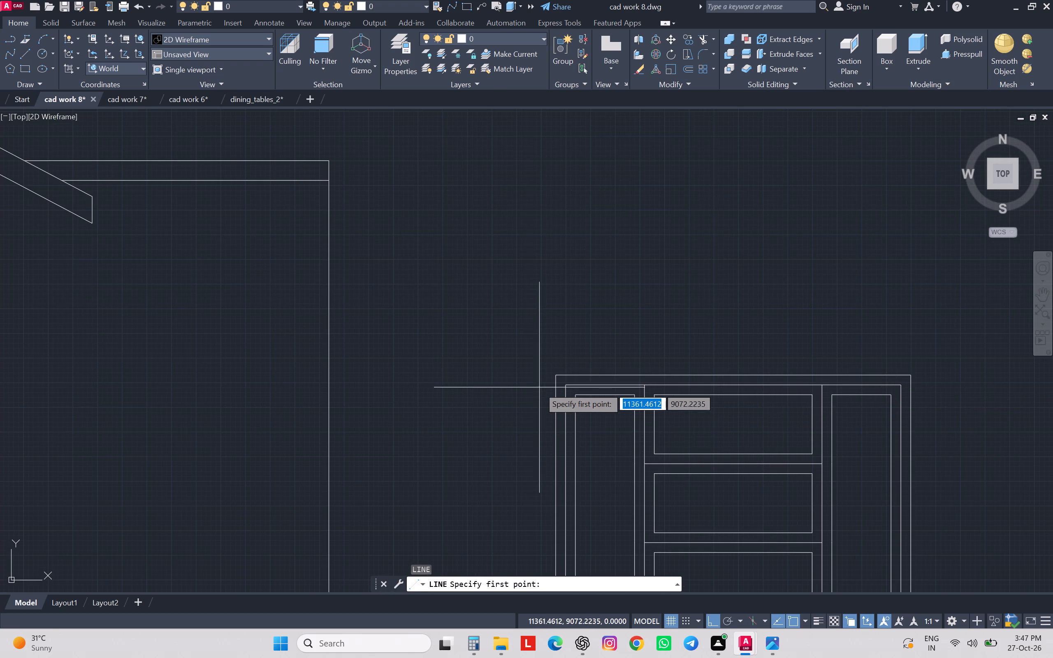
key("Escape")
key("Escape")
Offset the upper window's top edge upward by 10 units.
left_click(800, 373)
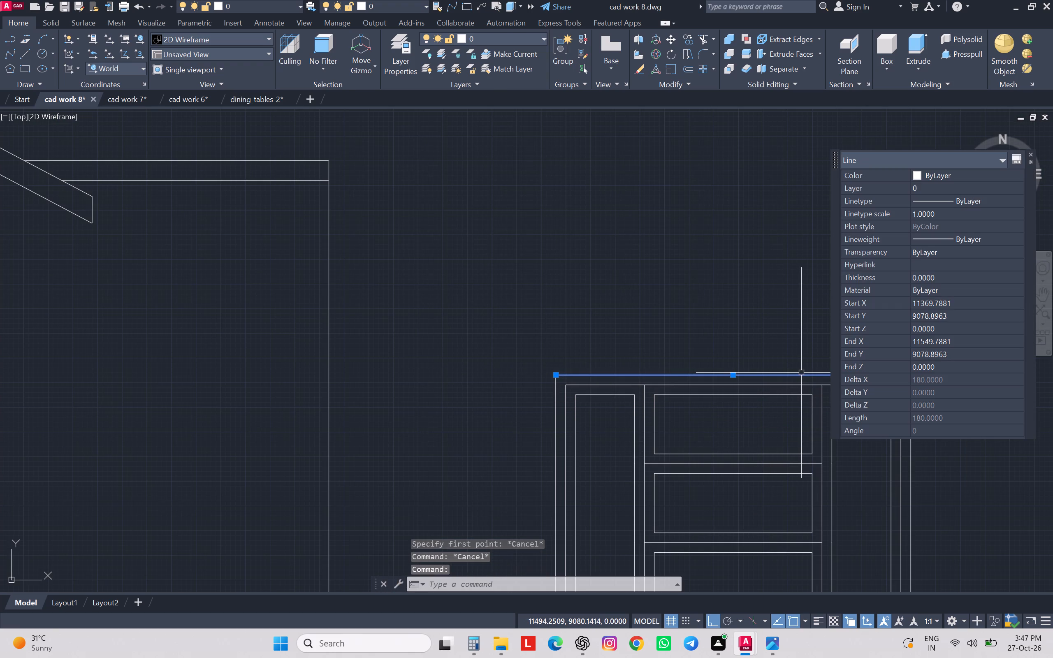
key("o")
key("Return")
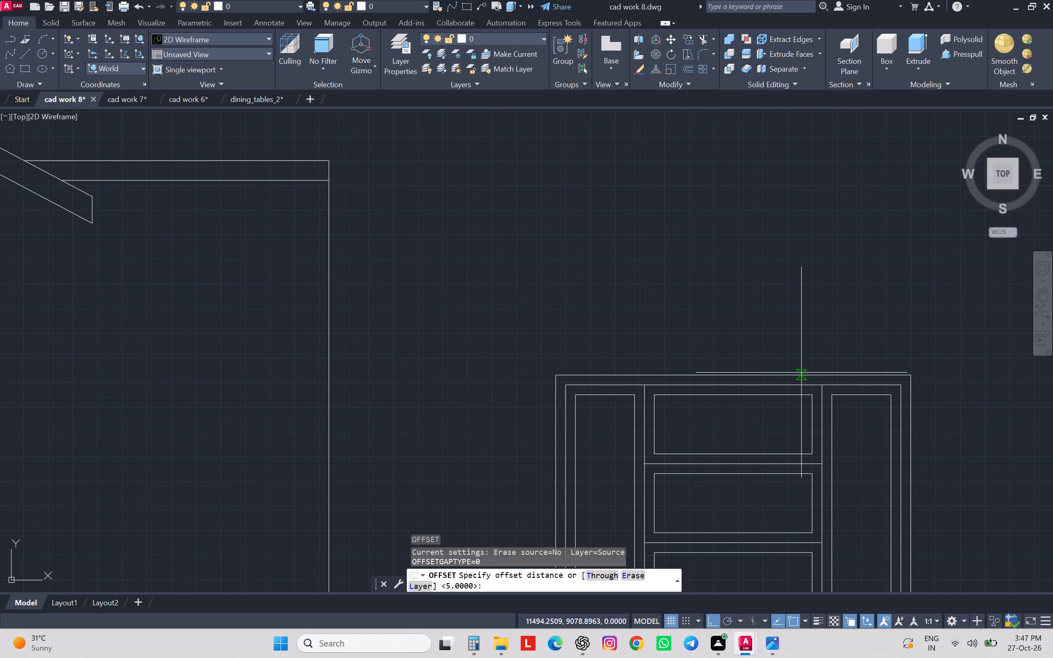
key("1")
key("BackSpace")
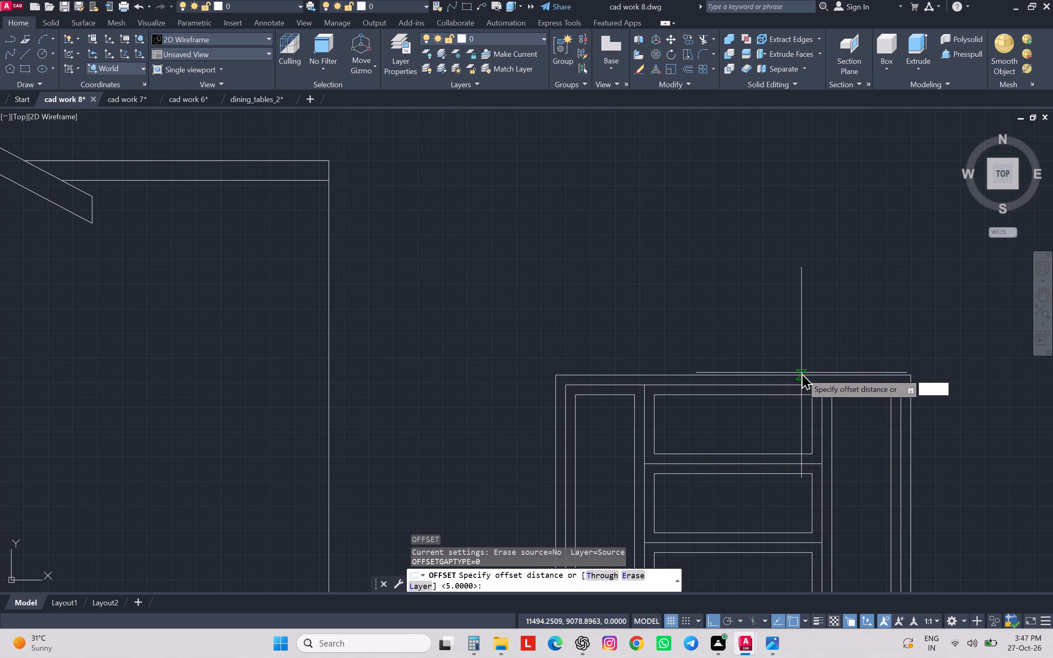
type("10")
key("Return")
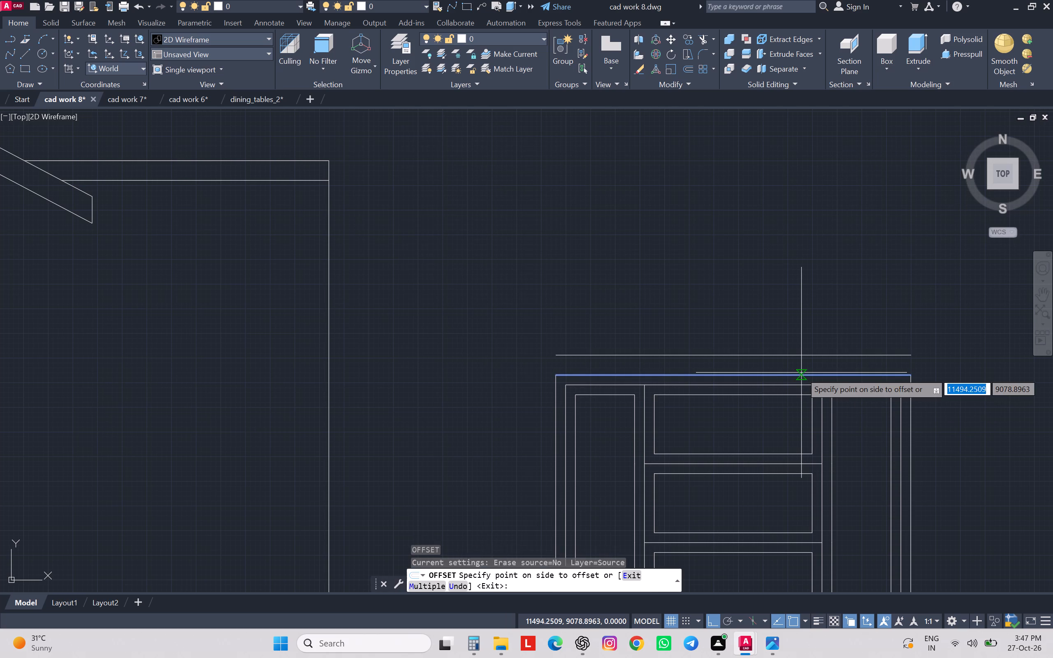
left_click_drag(826, 271, 834, 271)
key("Escape")
key("Escape")
key("Escape")
key("Escape")
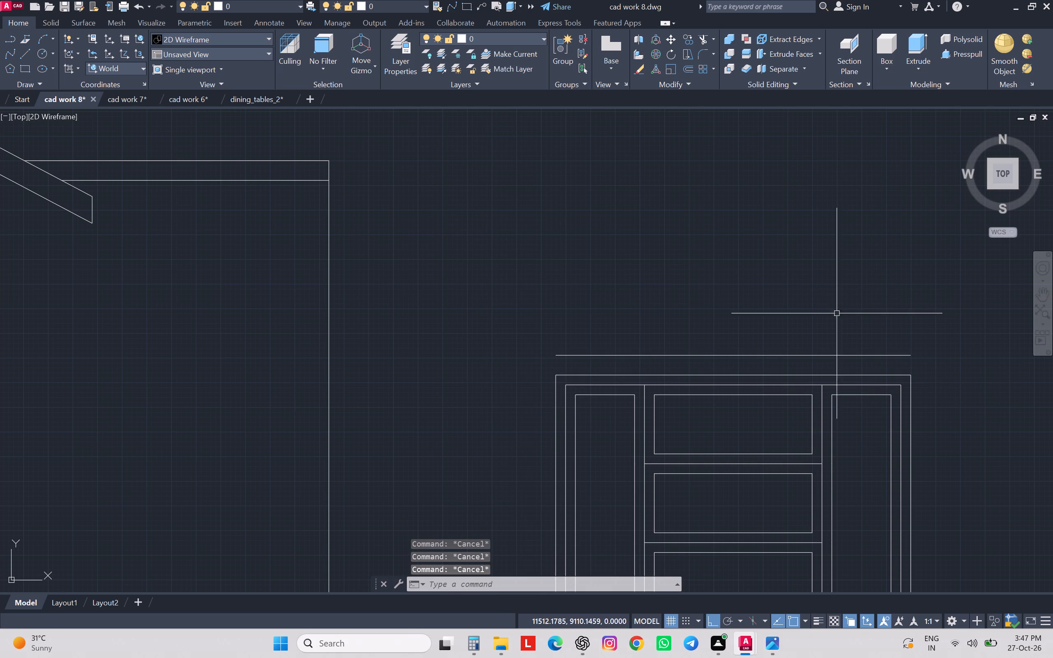
key("Escape")
key("Escape")
Extend the horizontal line above the upper window to the wall line beside the gable and to the outer vertical line at the far end.
type("ev")
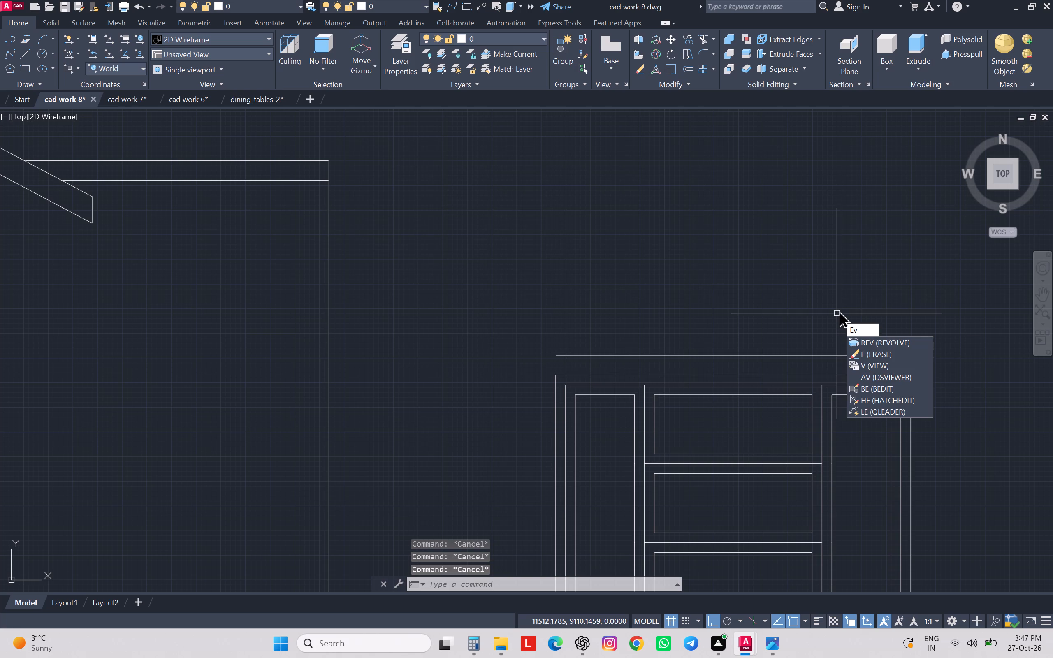
key("BackSpace")
key("x")
key("Return")
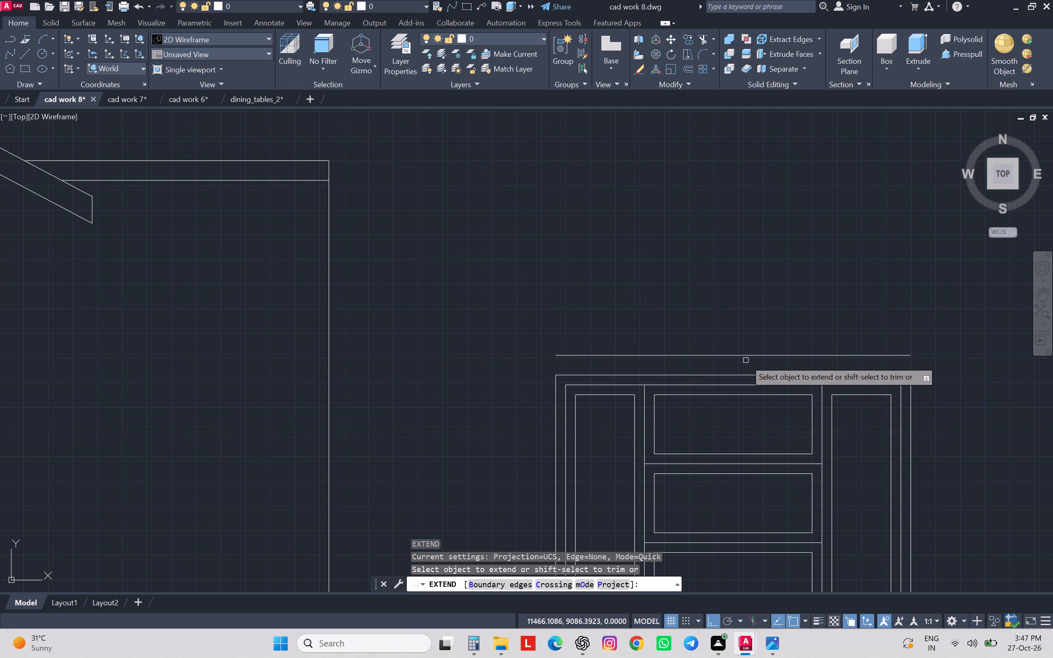
left_click(758, 351)
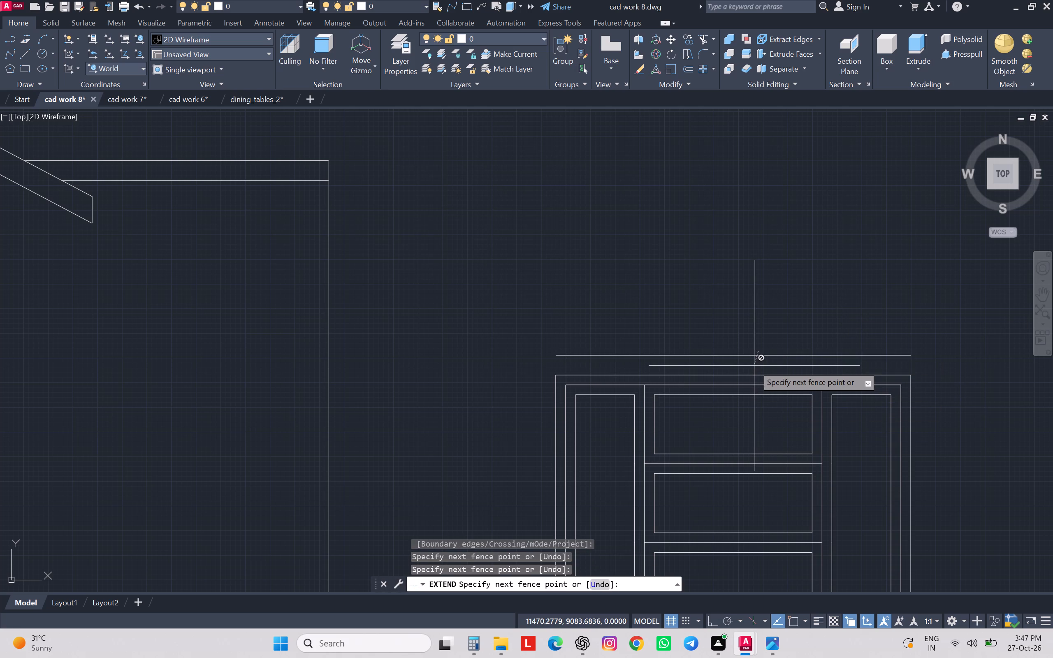
left_click(748, 357)
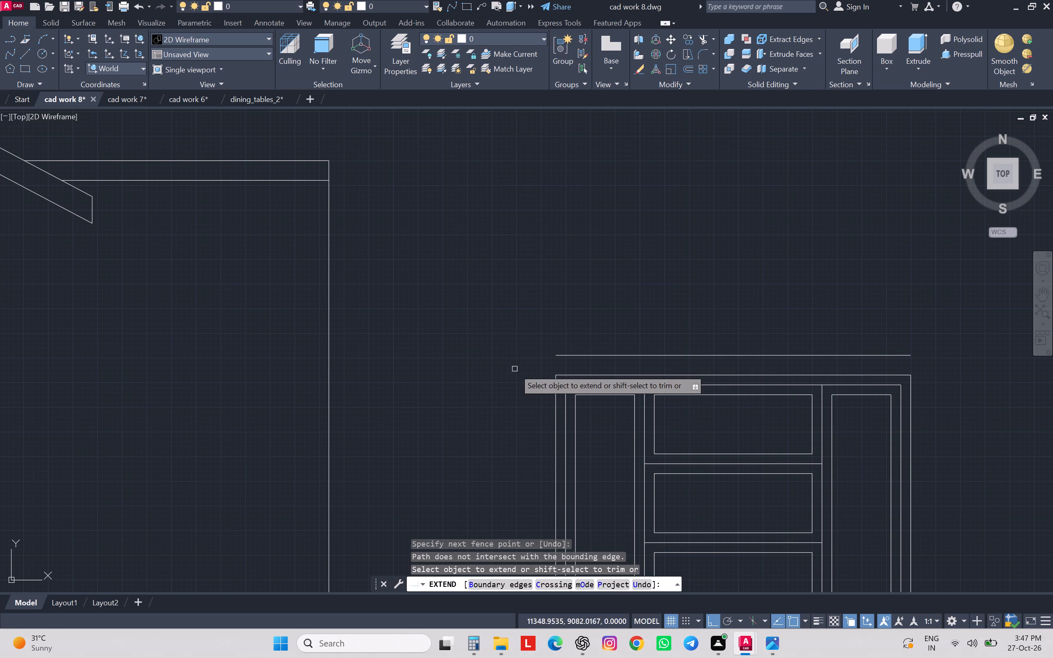
left_click(583, 357)
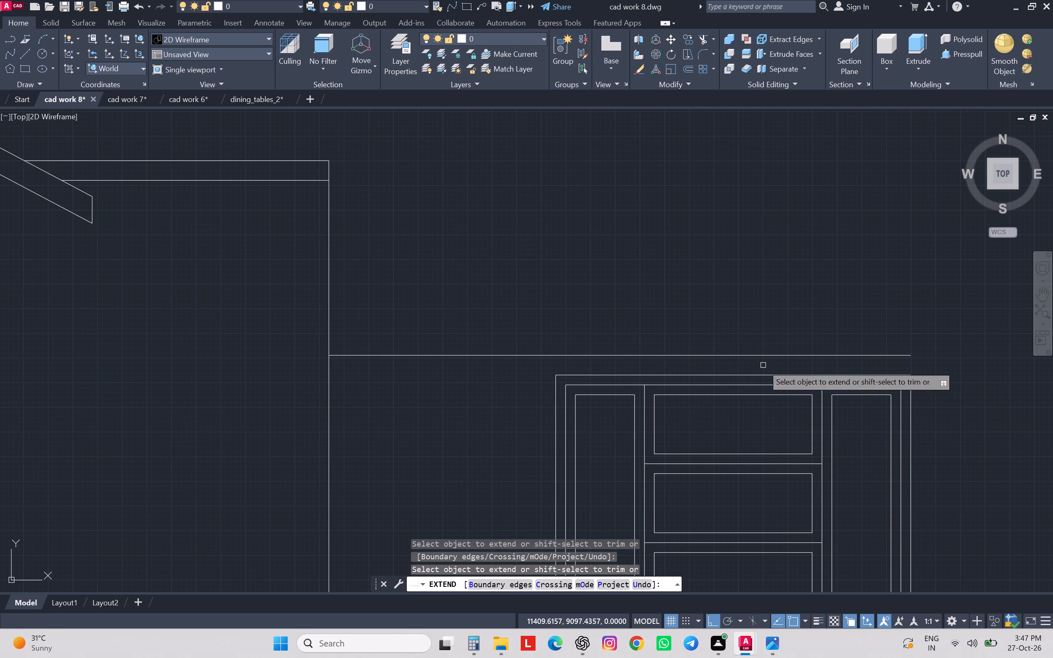
scroll(897, 354, "down", 3)
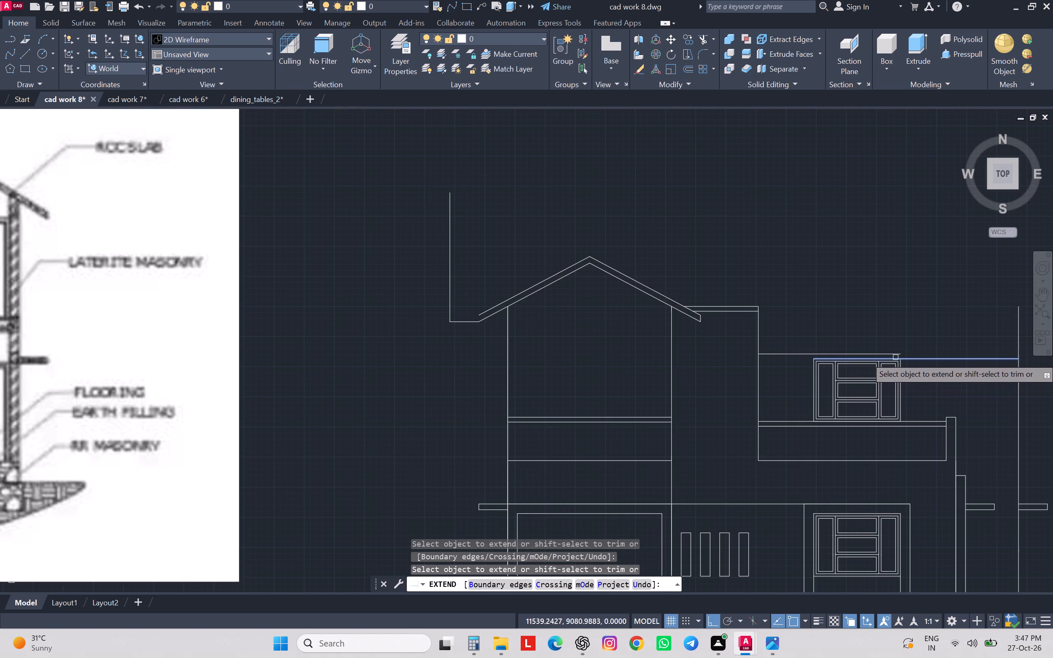
left_click(895, 355)
middle_click_drag(910, 419, 757, 432)
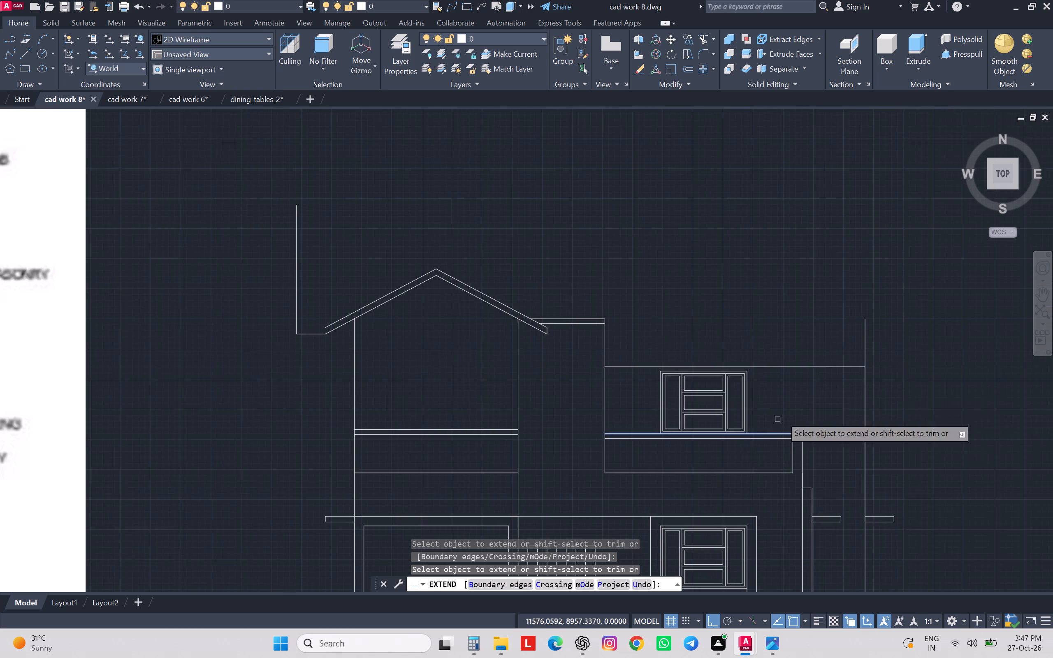
scroll(801, 392, "down", 2)
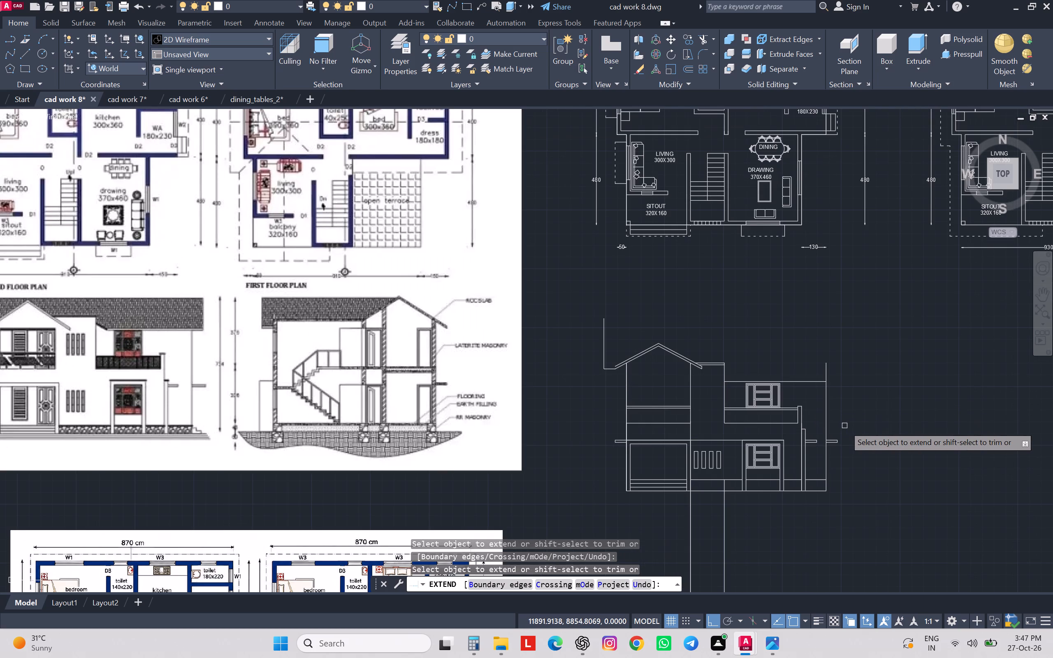
scroll(844, 426, "down", 1)
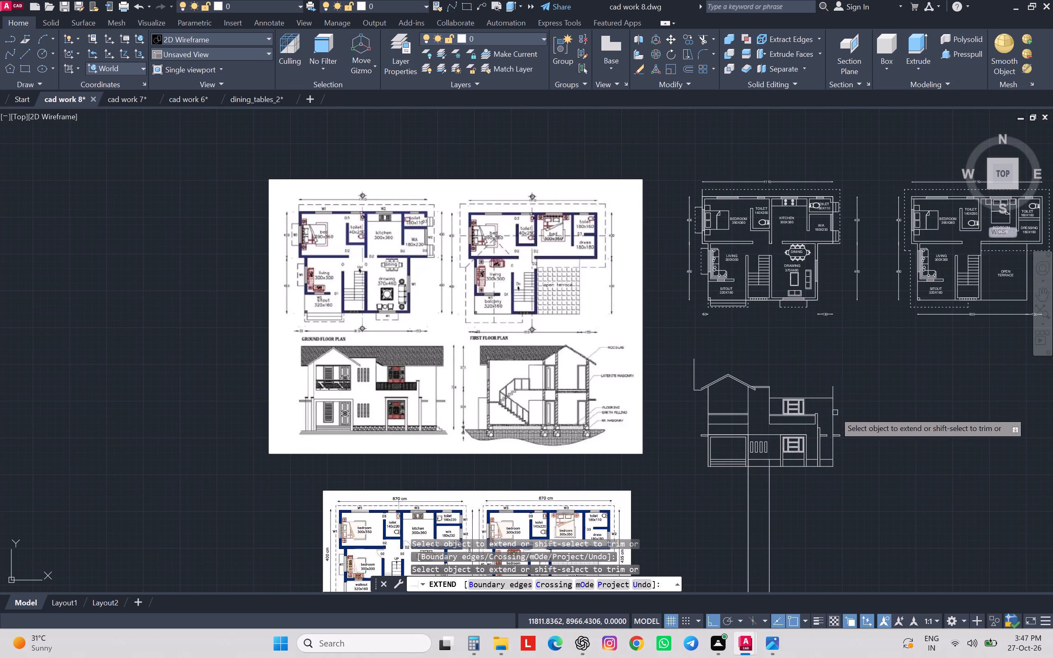
scroll(831, 406, "up", 1)
key("Escape")
key("Escape")
key("Escape")
key("Escape")
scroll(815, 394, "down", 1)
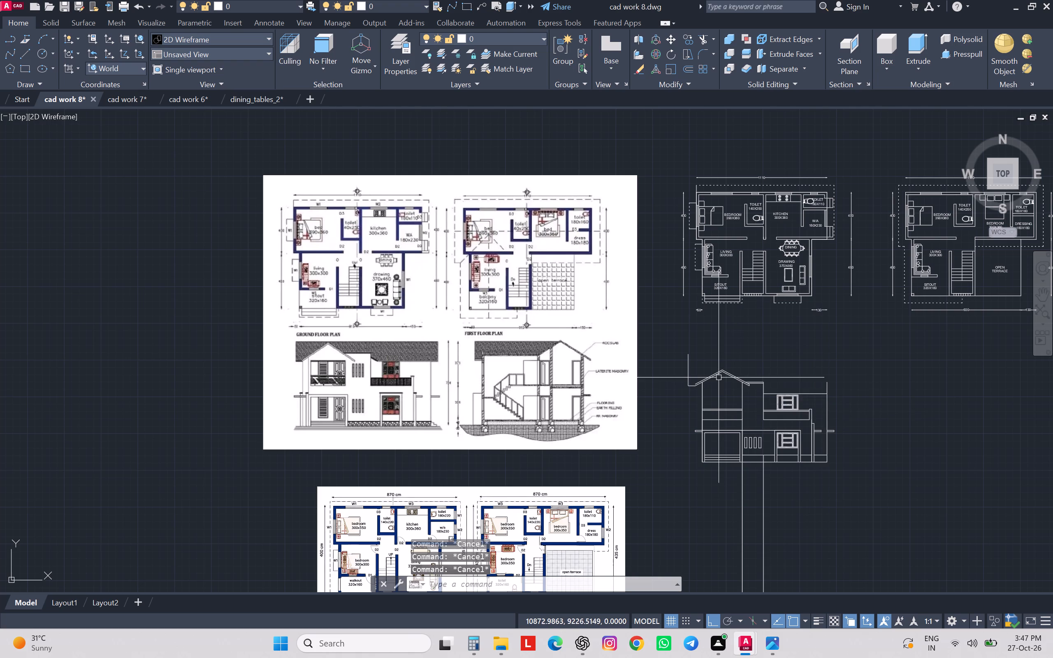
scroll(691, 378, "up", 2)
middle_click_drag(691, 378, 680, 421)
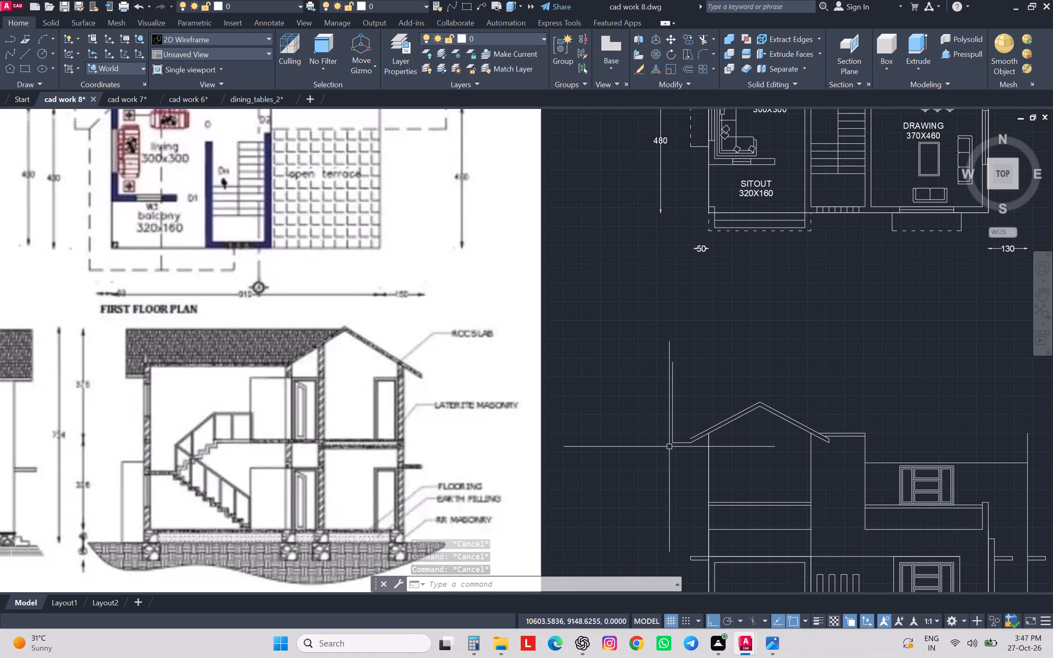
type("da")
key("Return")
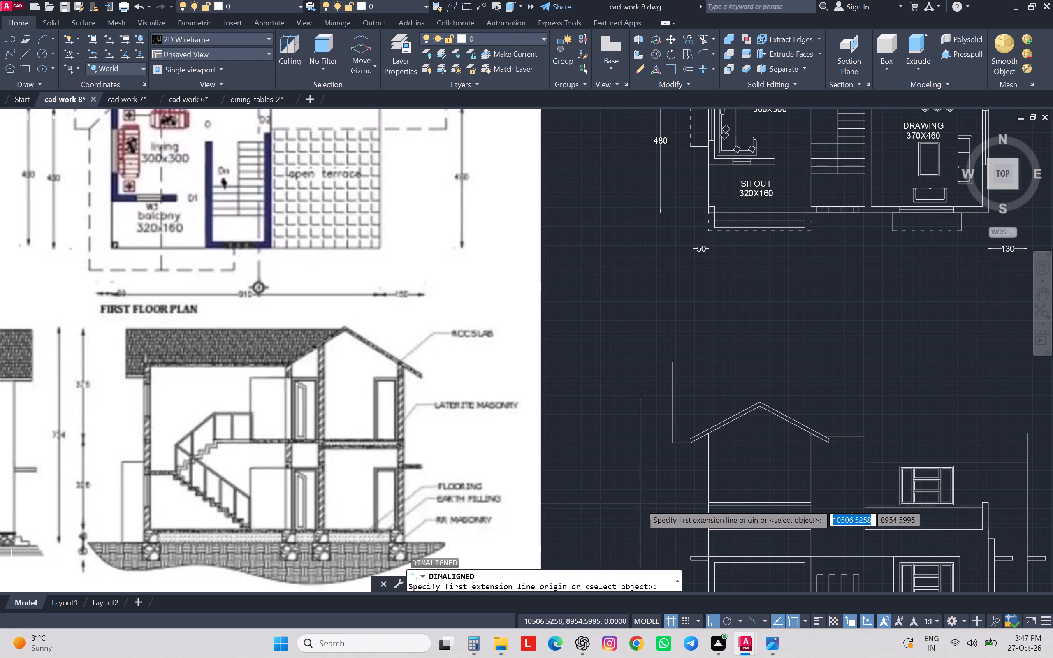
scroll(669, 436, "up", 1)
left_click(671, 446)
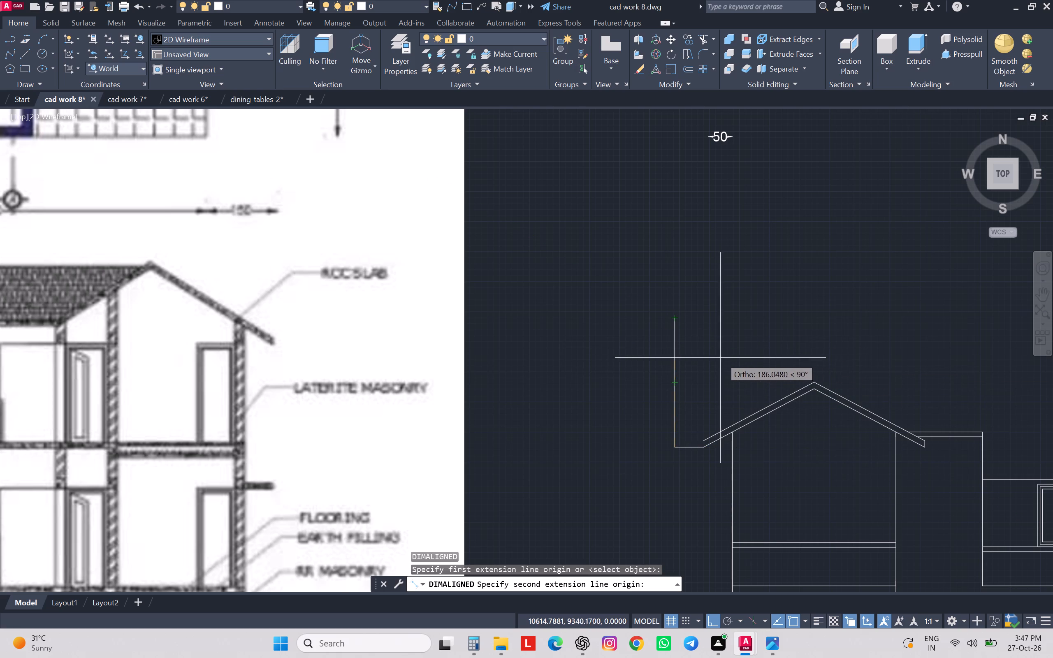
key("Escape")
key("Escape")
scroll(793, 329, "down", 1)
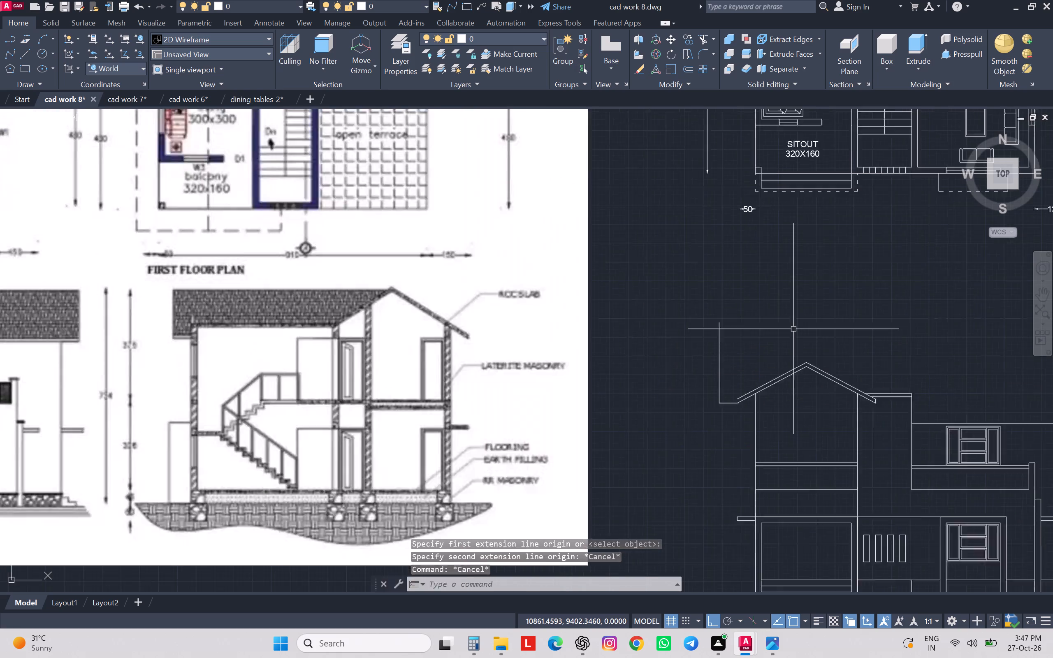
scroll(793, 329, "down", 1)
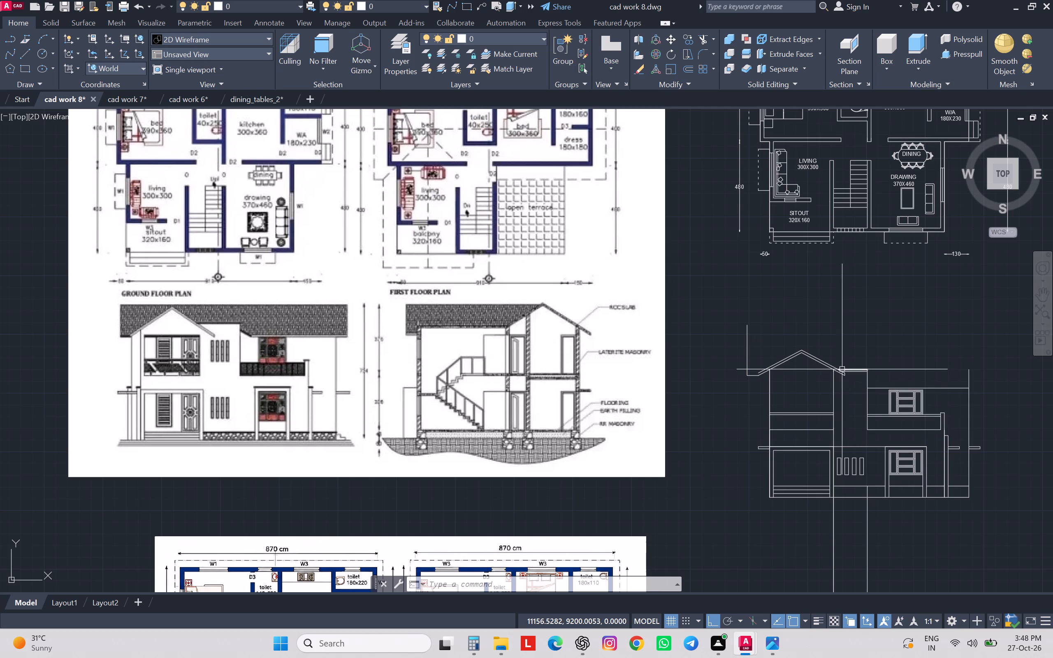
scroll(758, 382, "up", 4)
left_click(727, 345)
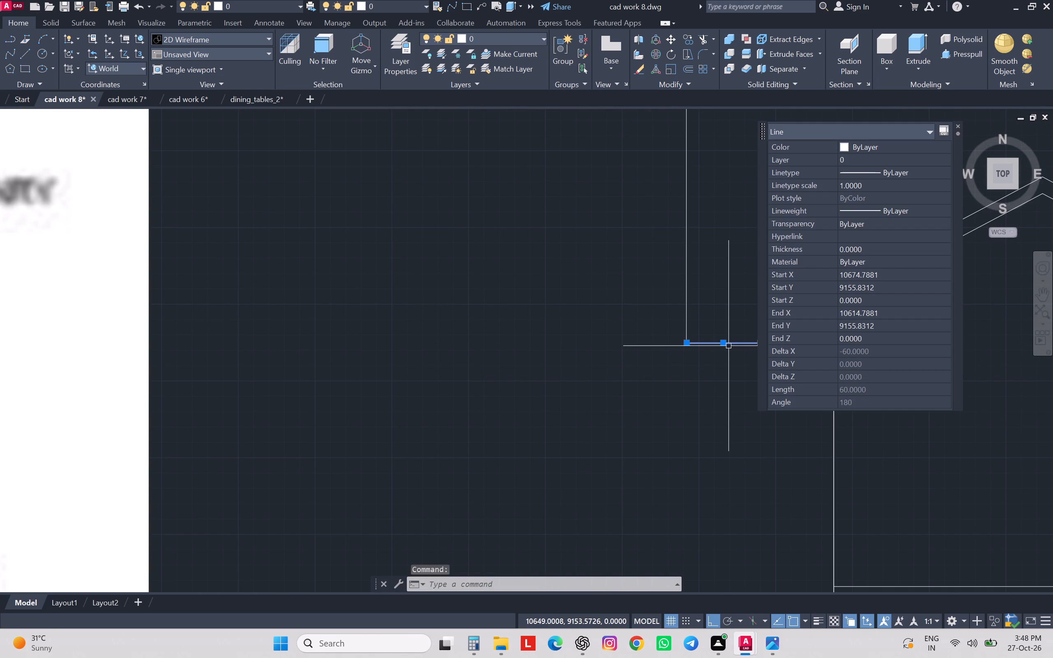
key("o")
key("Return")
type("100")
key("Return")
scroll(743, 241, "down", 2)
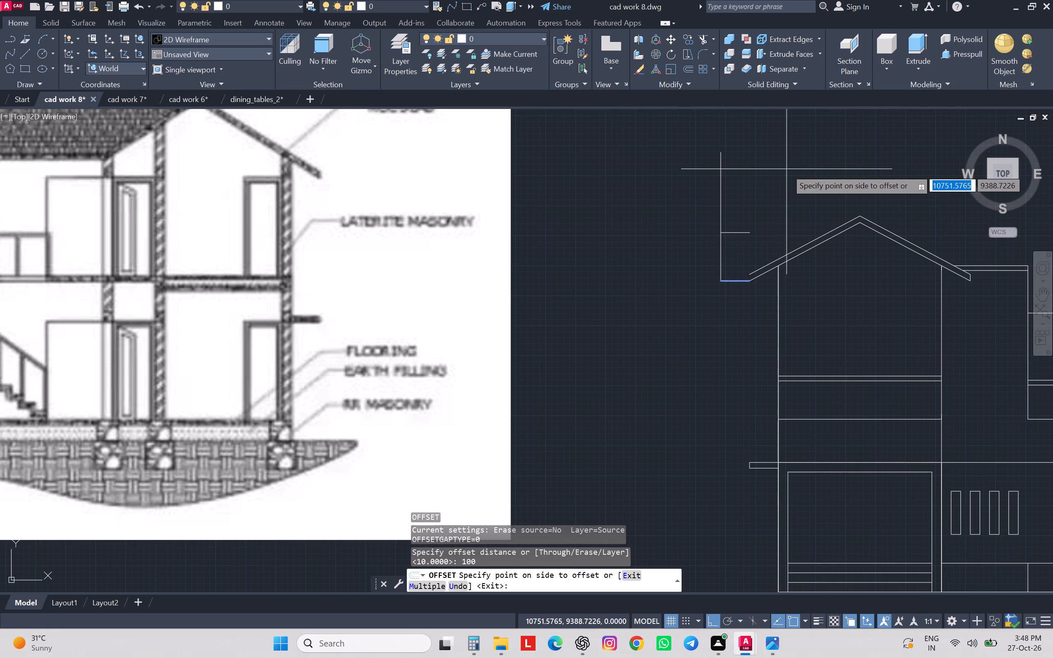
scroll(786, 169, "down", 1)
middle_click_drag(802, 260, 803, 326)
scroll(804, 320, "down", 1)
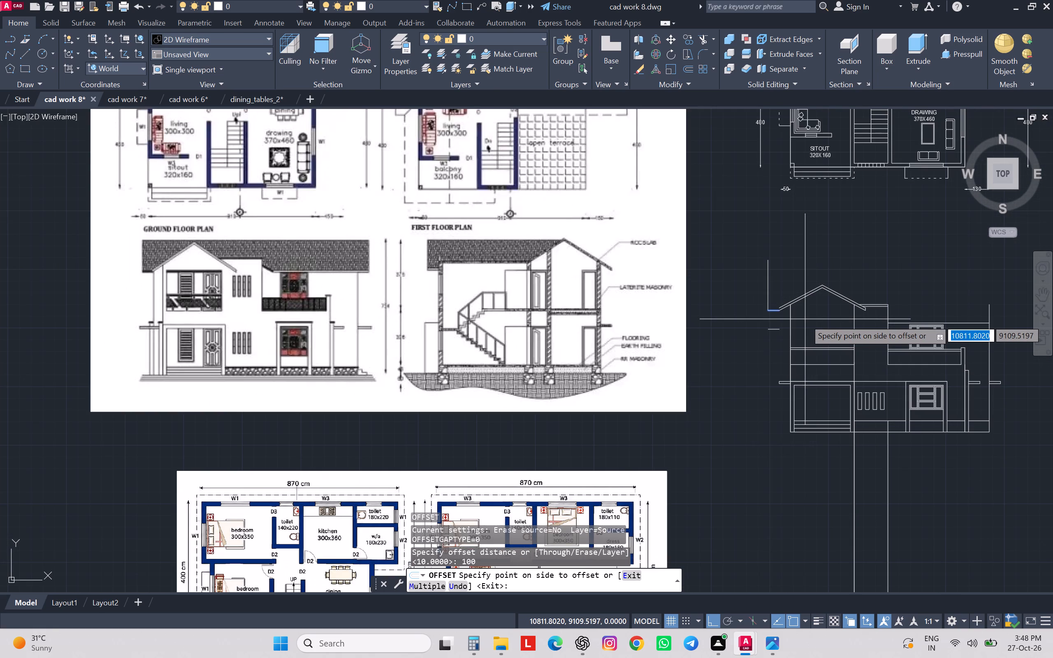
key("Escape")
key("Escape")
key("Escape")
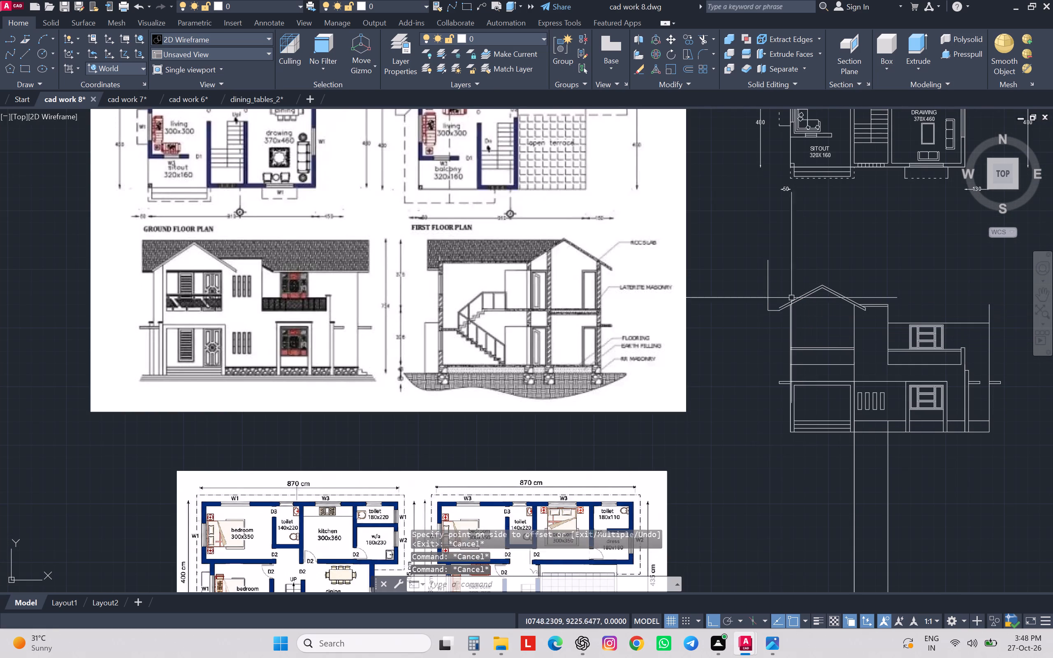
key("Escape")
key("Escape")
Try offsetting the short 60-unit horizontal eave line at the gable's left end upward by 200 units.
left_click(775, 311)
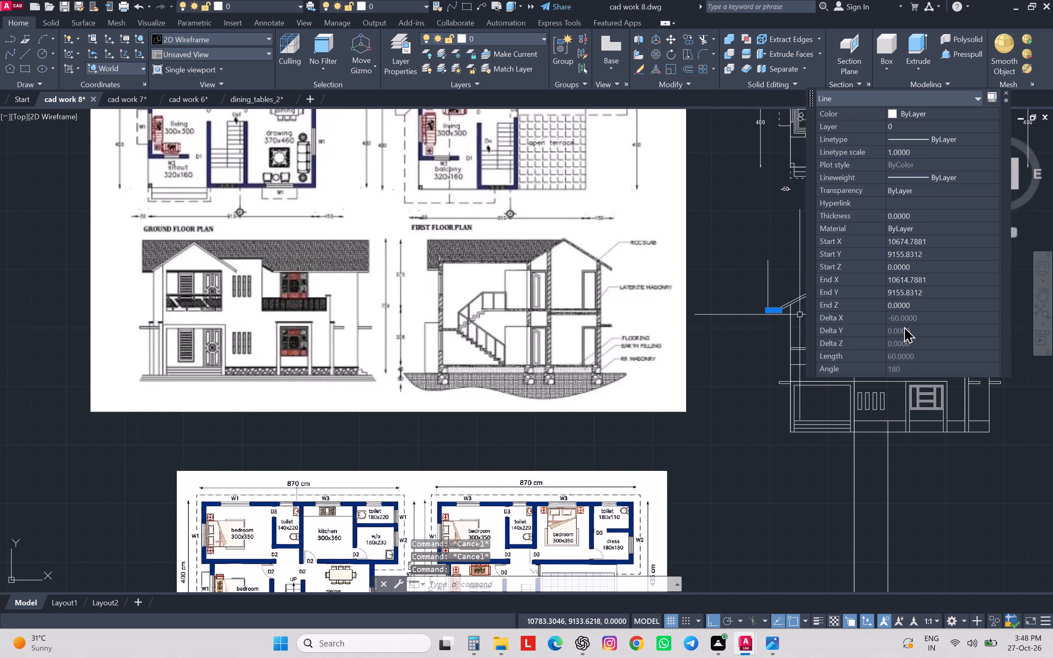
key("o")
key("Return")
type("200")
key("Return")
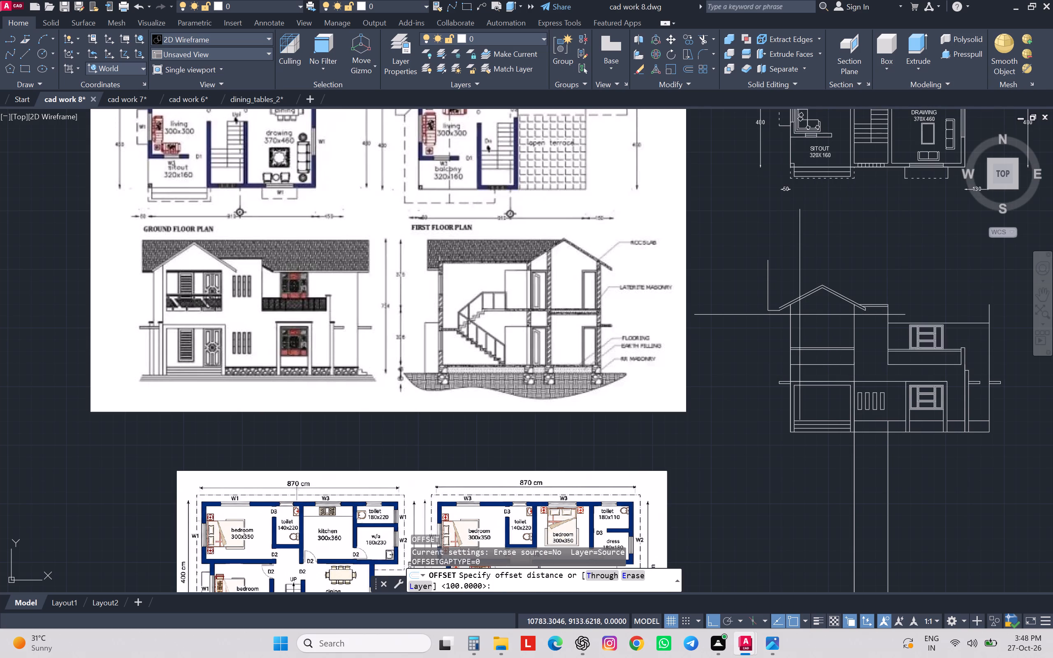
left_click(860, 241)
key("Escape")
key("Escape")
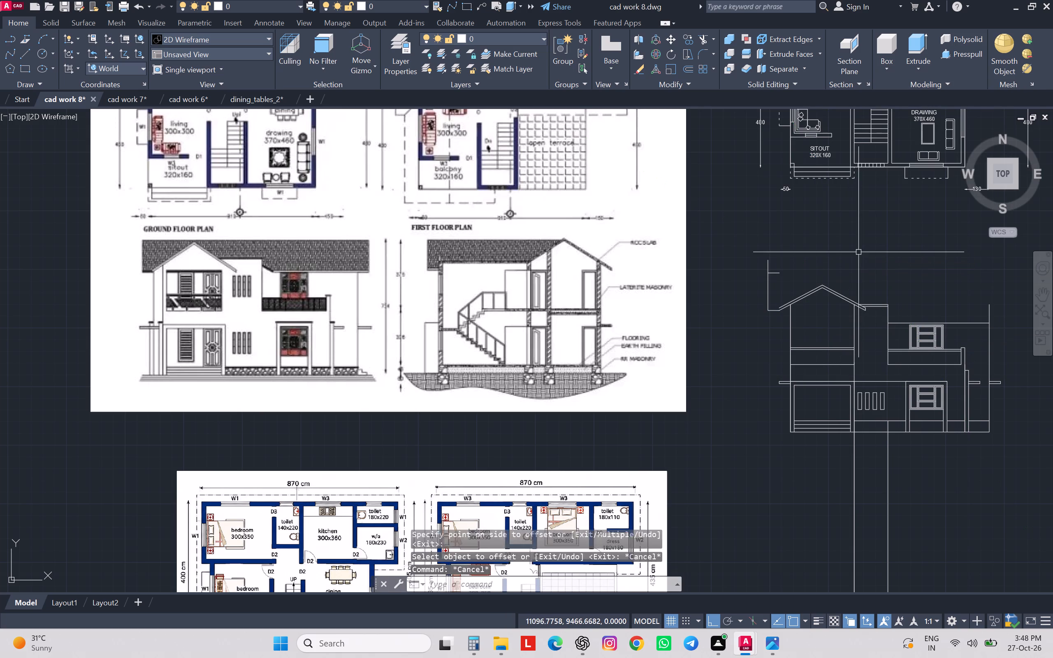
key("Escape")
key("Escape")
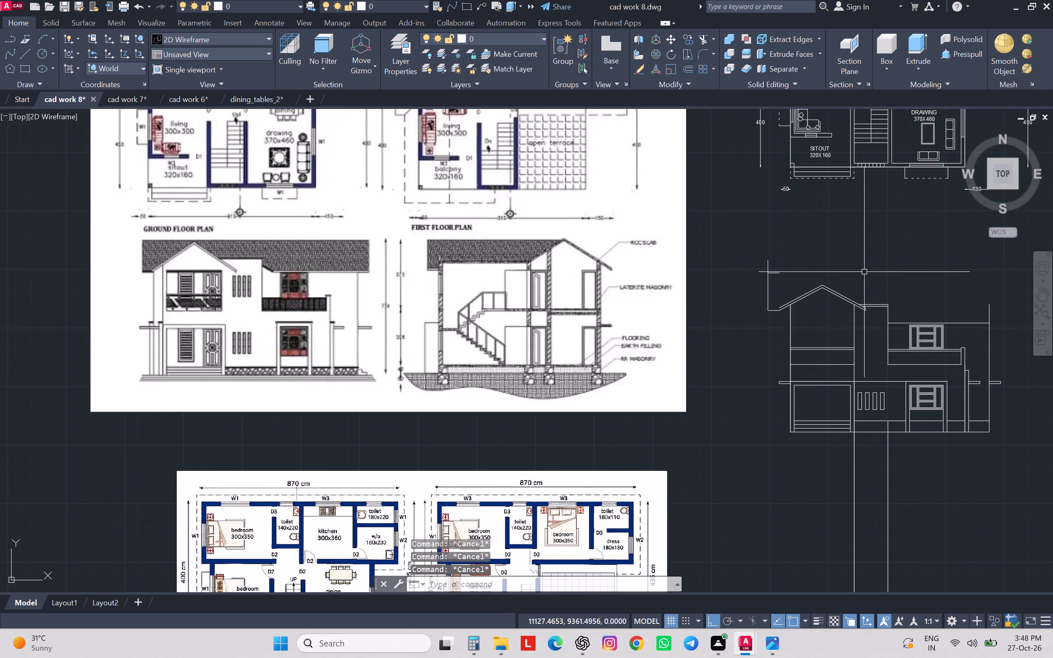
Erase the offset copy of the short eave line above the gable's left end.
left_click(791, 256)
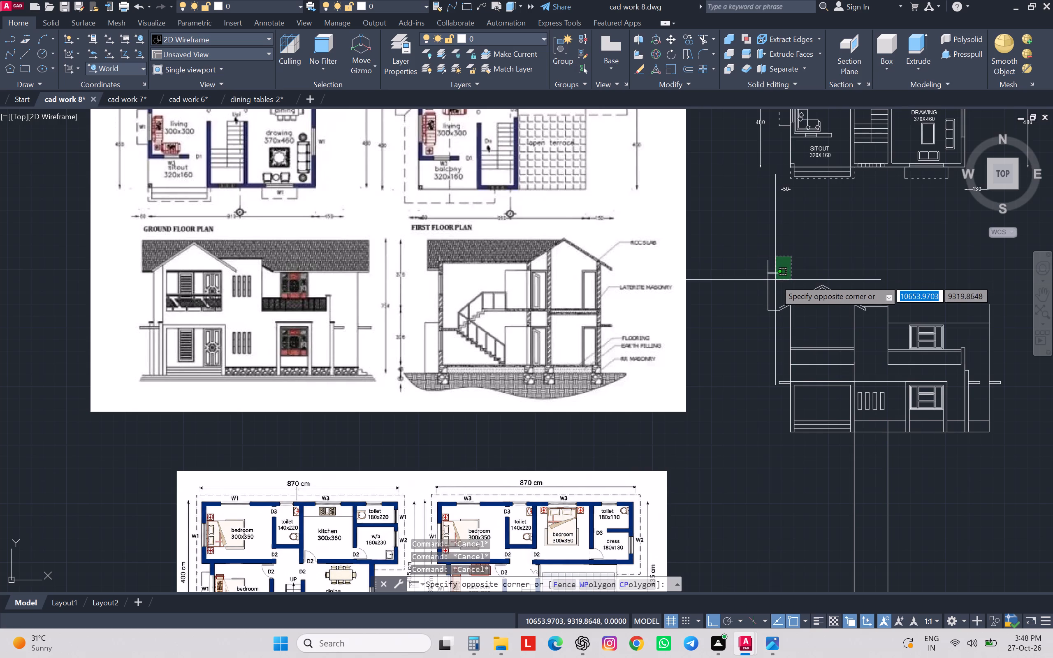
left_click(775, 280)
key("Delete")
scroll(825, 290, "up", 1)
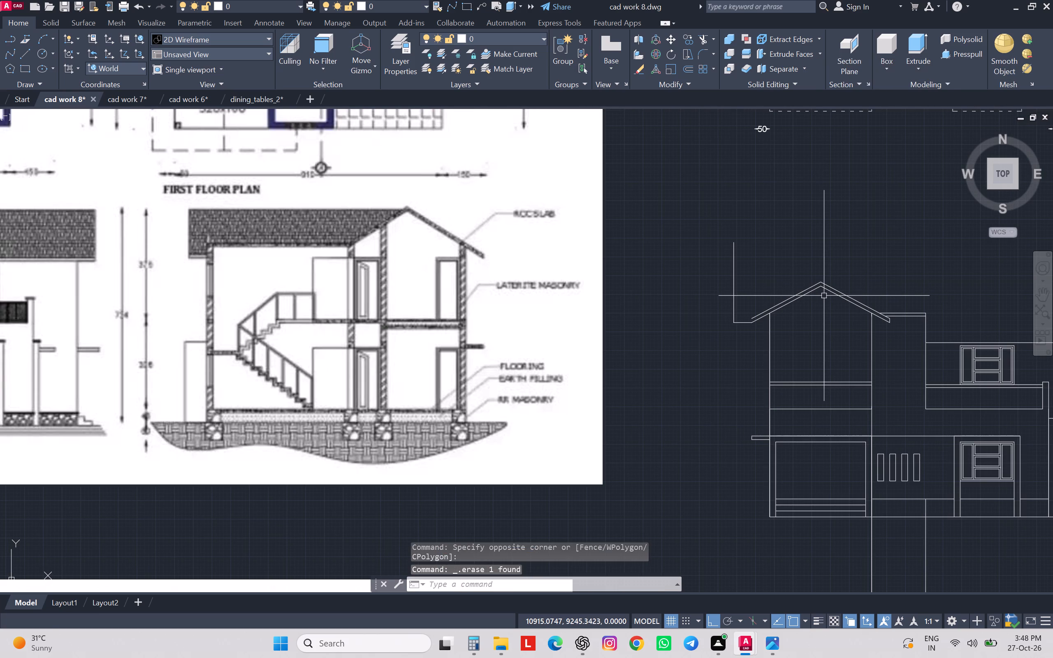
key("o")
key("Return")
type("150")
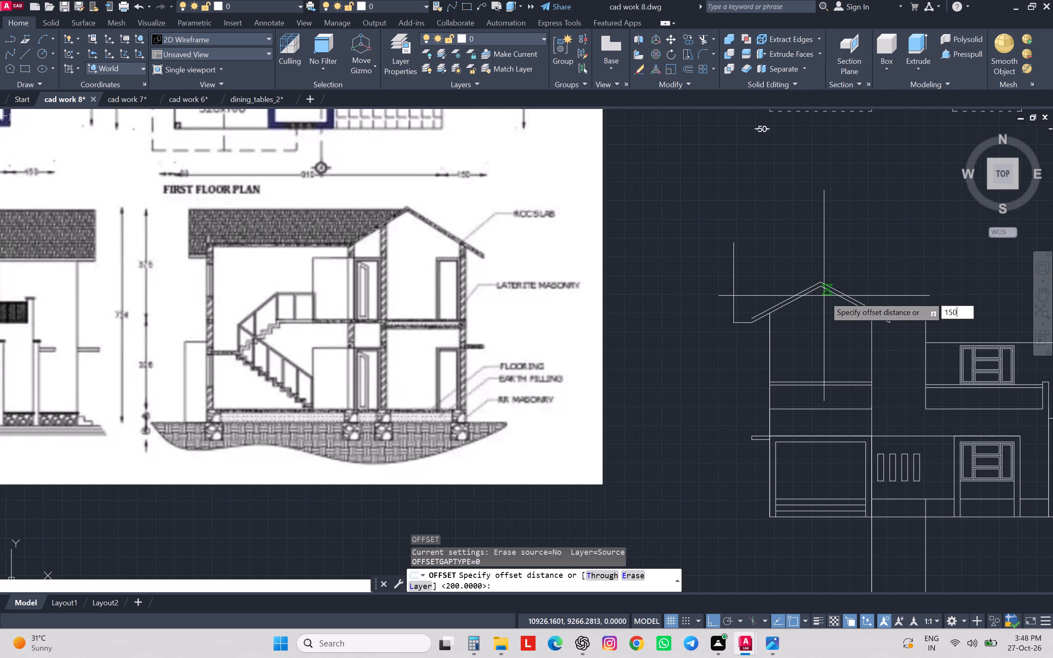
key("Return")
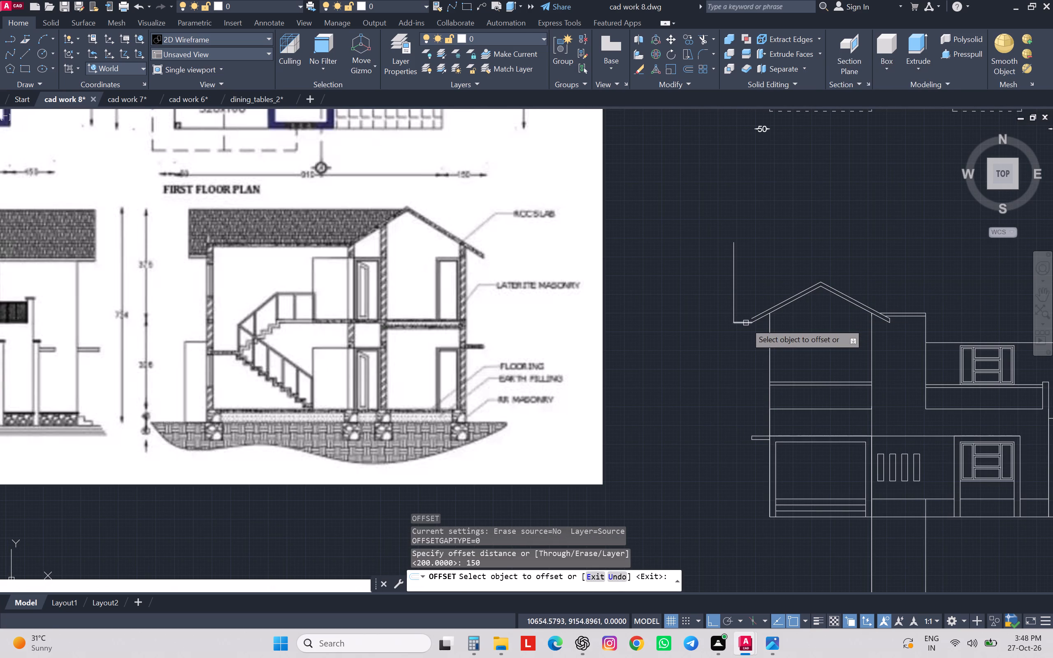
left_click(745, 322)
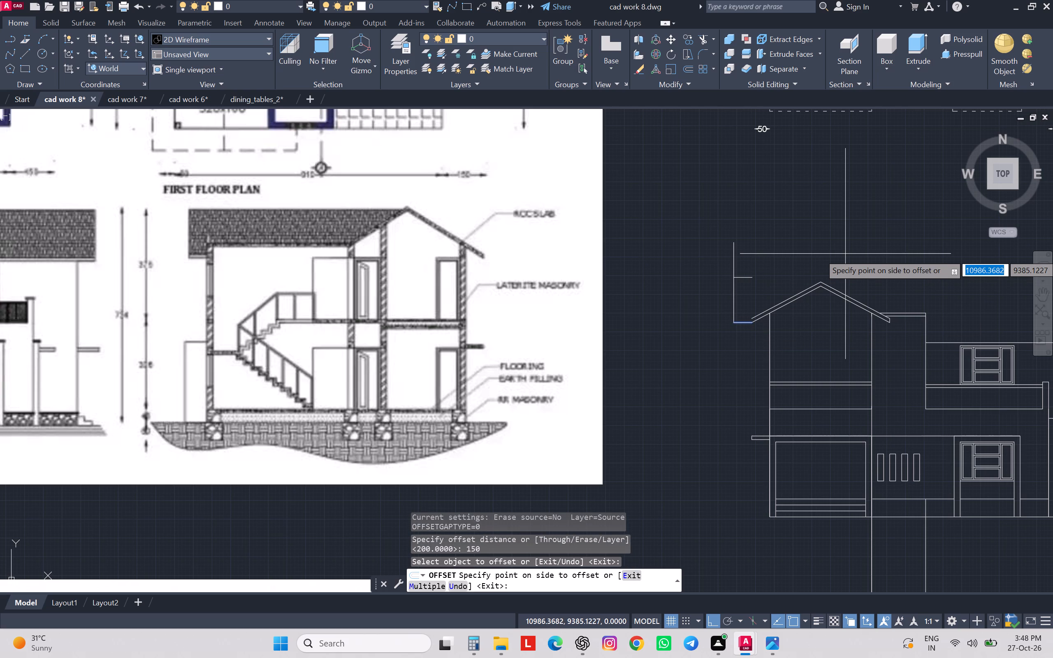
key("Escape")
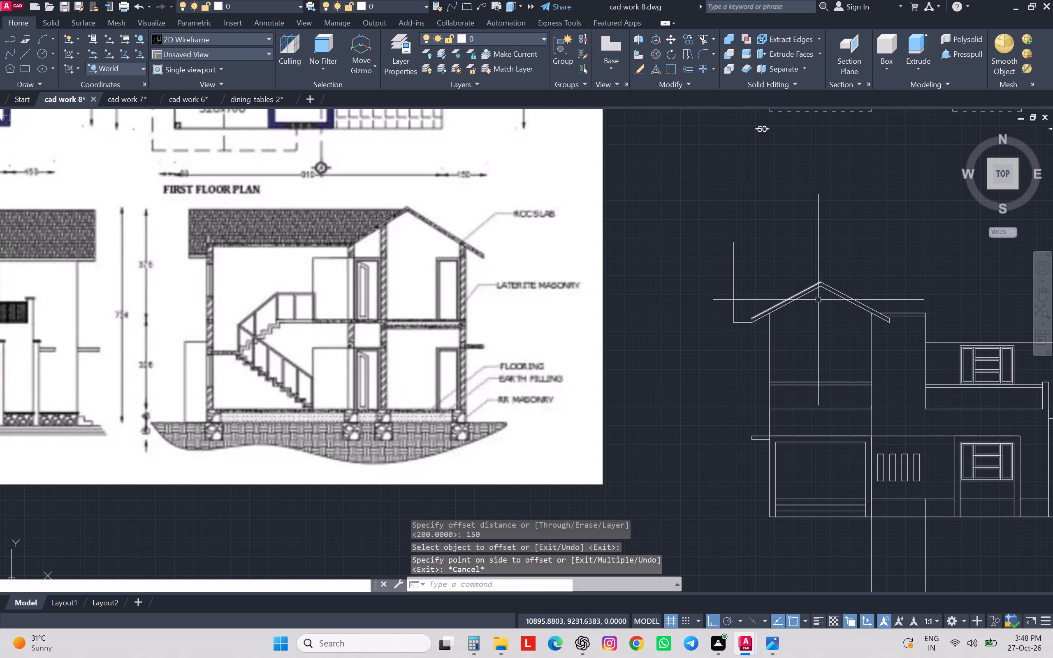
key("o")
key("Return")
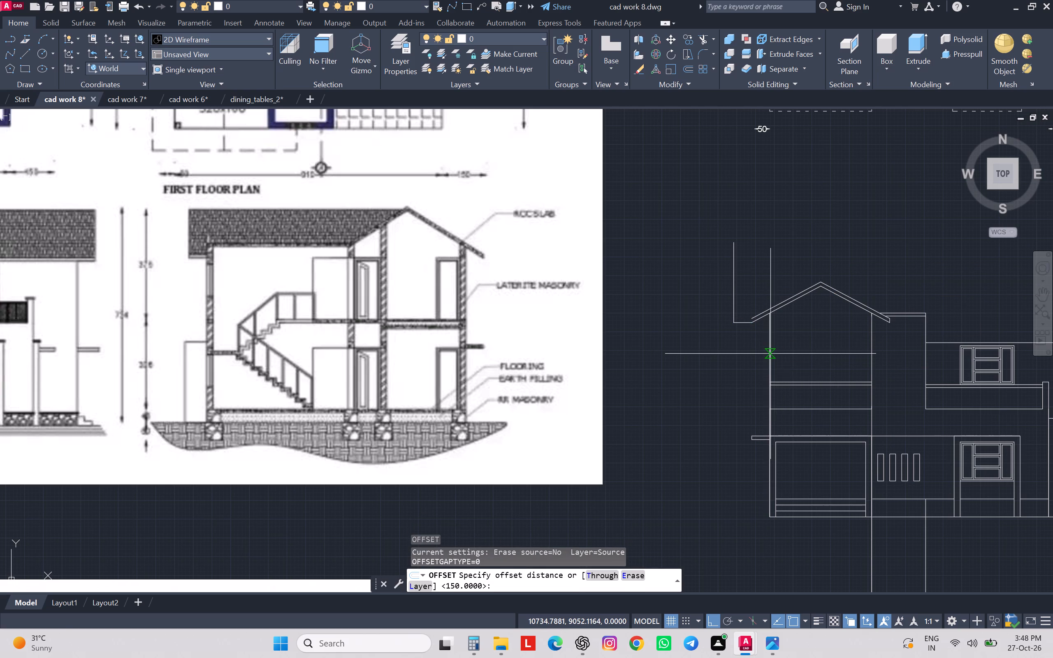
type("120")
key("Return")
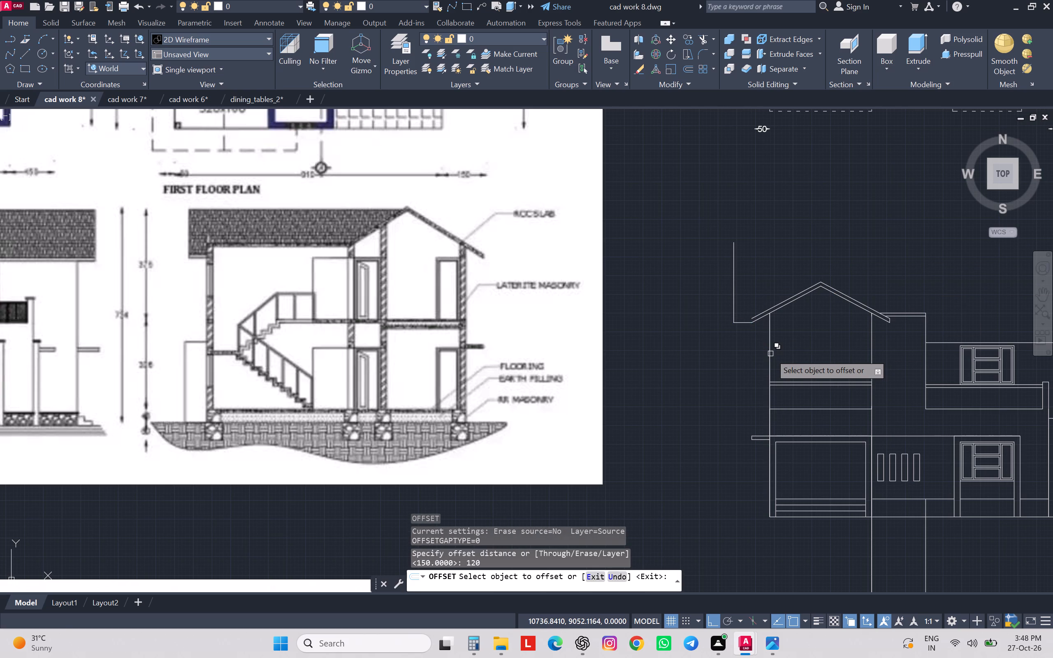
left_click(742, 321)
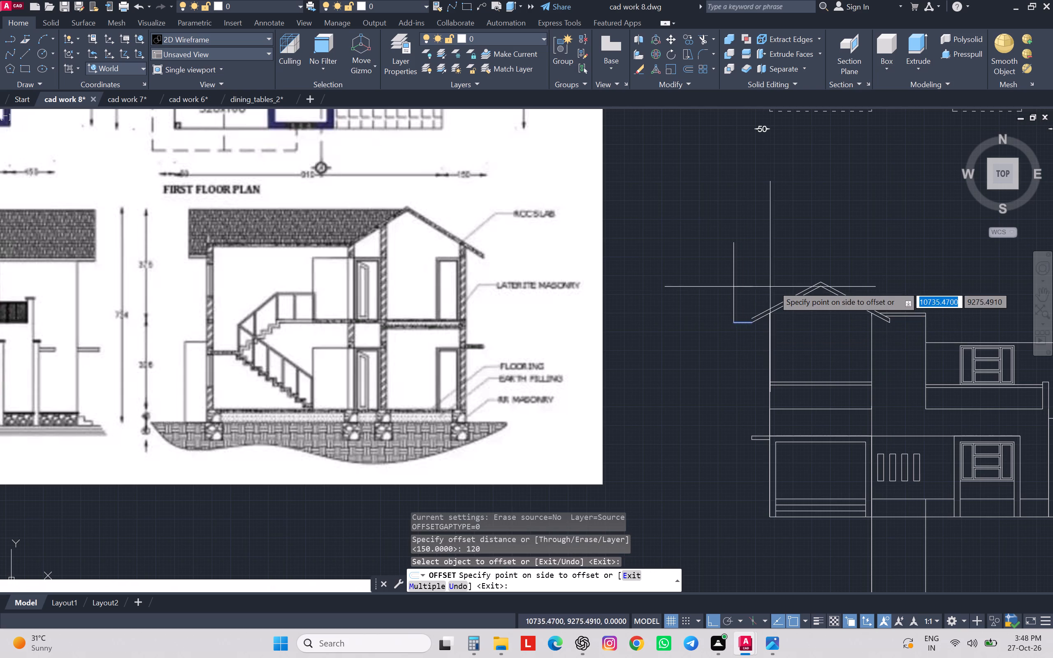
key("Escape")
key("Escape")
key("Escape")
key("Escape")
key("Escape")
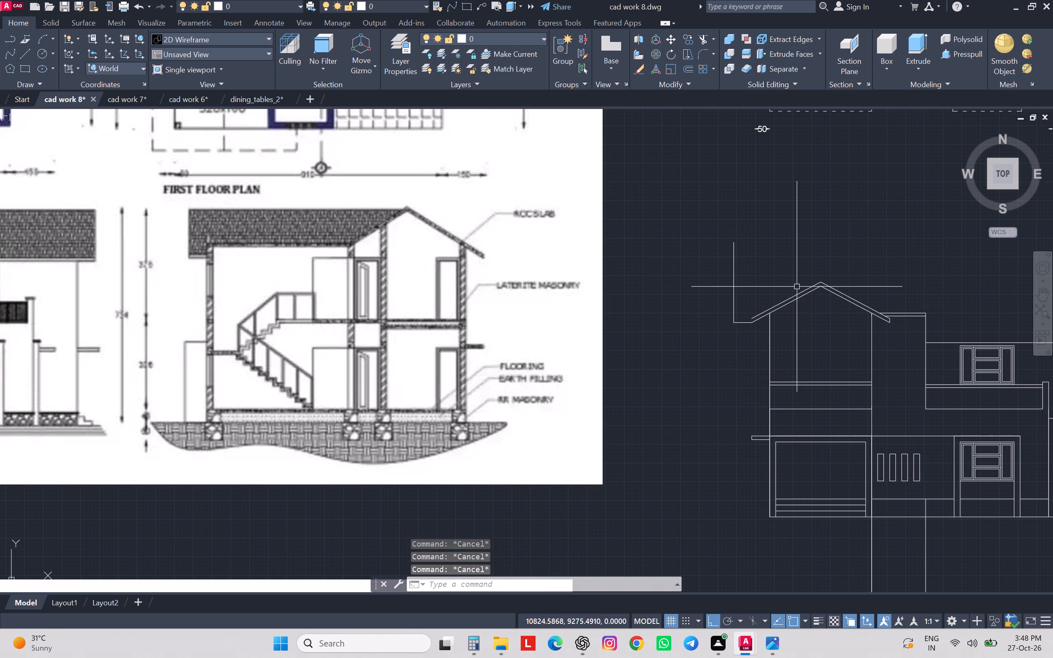
Offset the short eave line at the gable's left end upward by 150 units.
key("o")
key("Return")
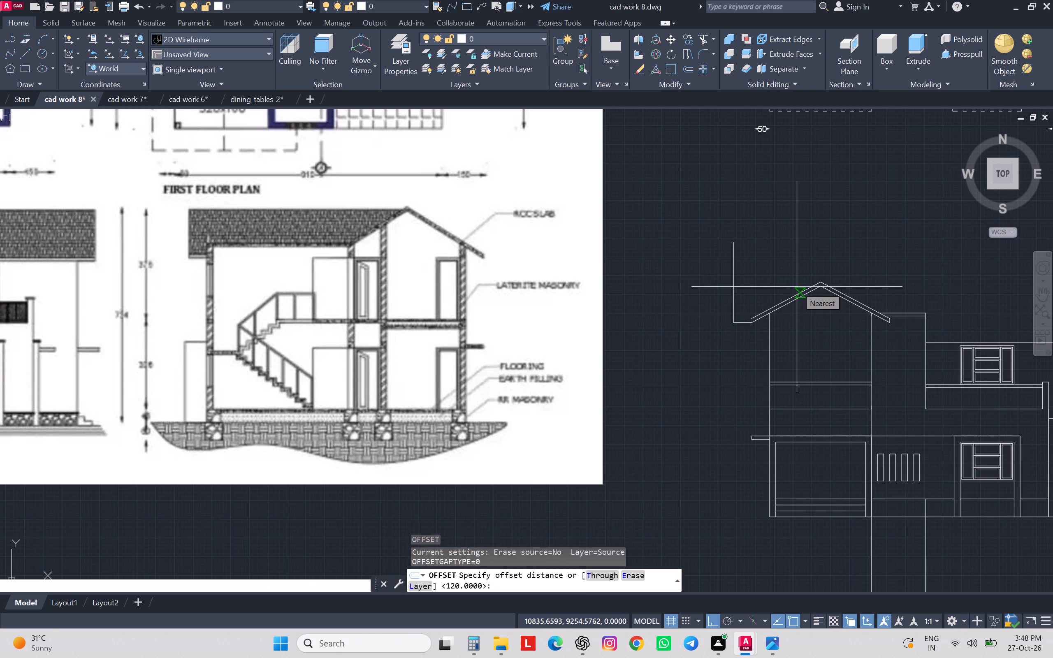
type("150")
key("Return")
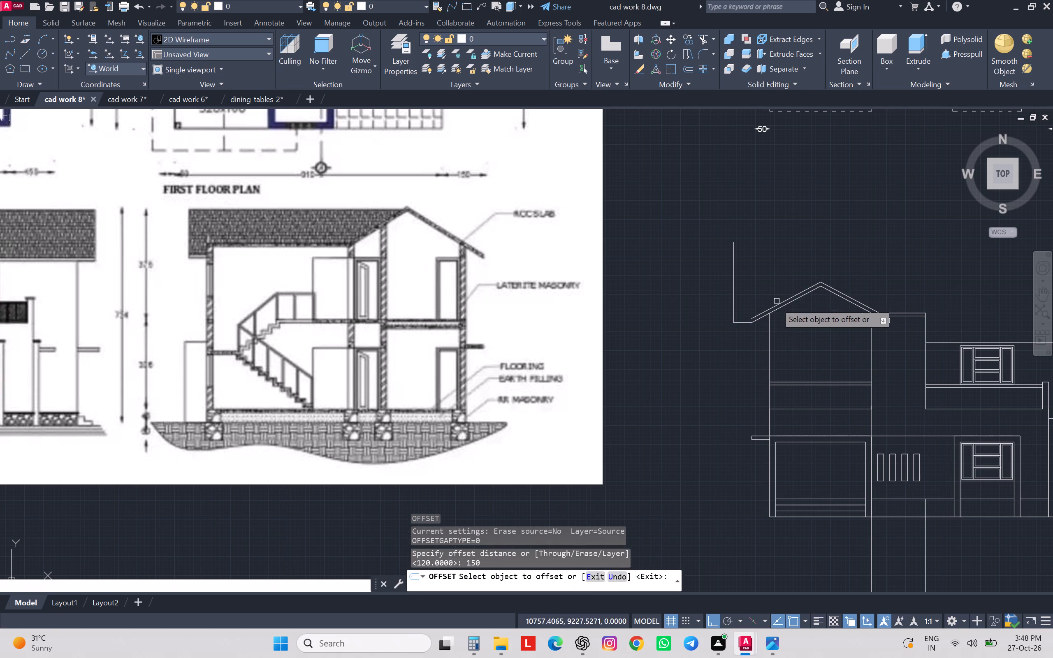
left_click(744, 324)
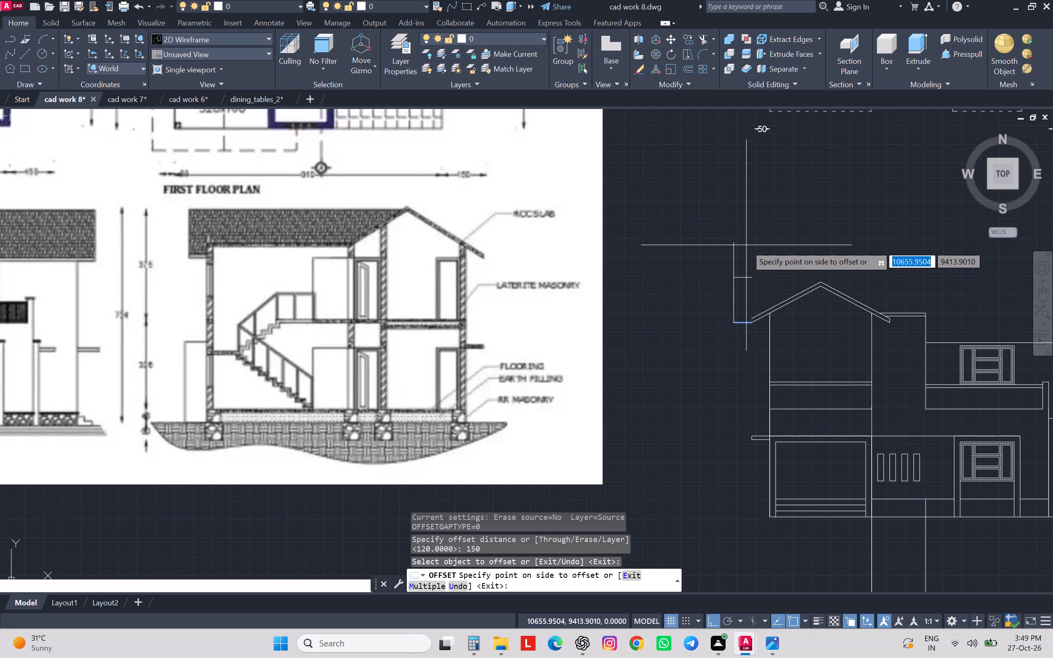
left_click(746, 245)
key("Escape")
key("Escape")
key("Escape")
key("Escape")
Draw a horizontal main roof line from the vertical line at the offset eave's height, running past the house's far end wall.
key("l")
key("Return")
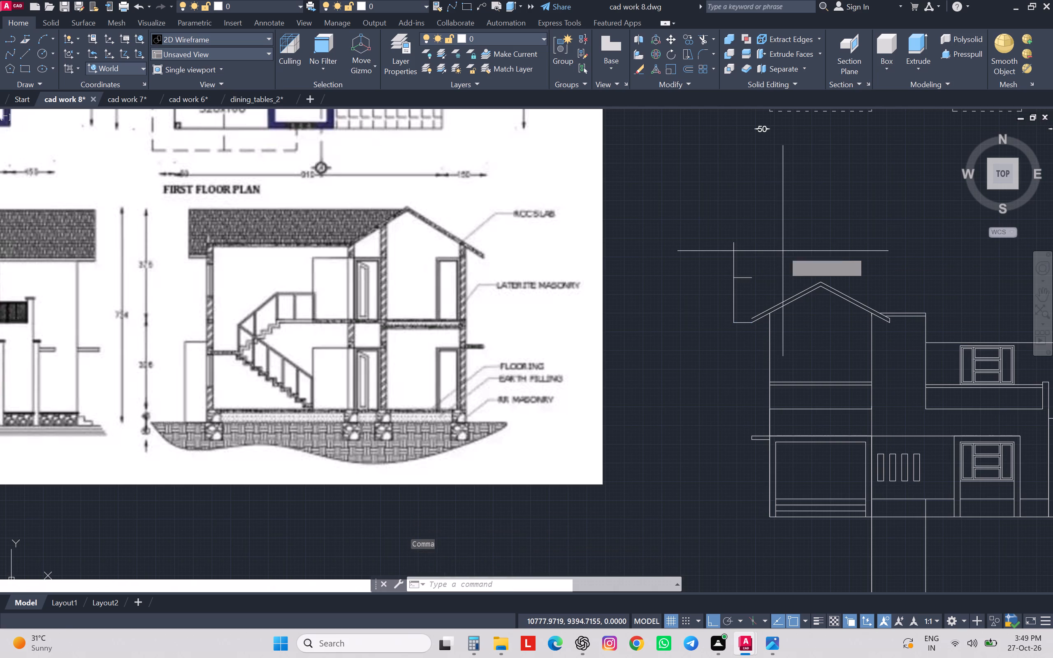
left_click_drag(732, 276, 736, 274)
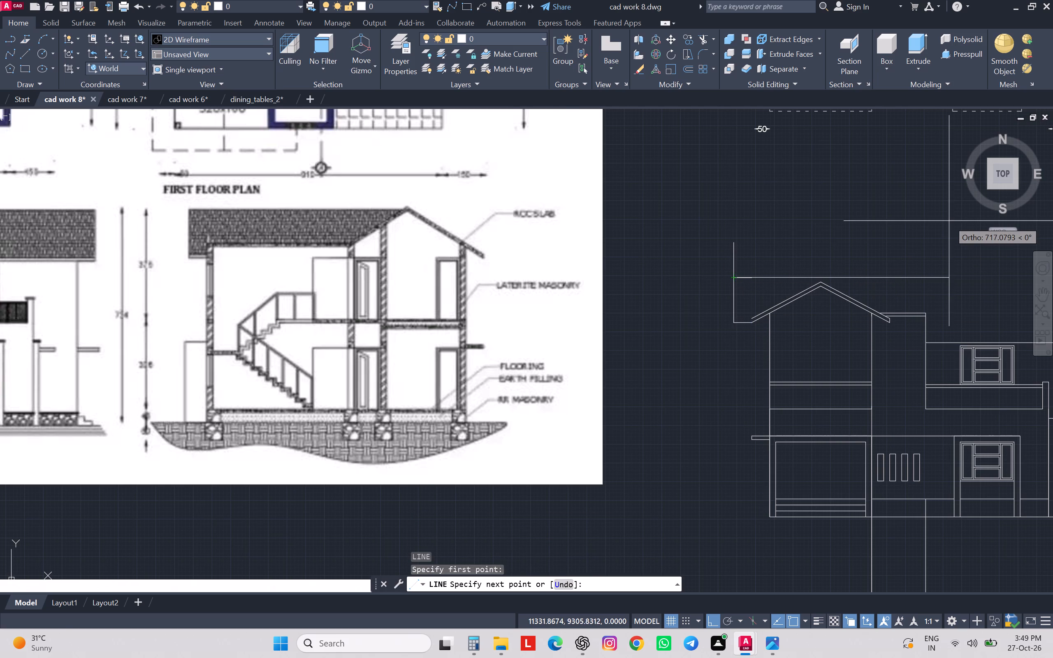
scroll(949, 221, "down", 2)
middle_click_drag(936, 276, 837, 311)
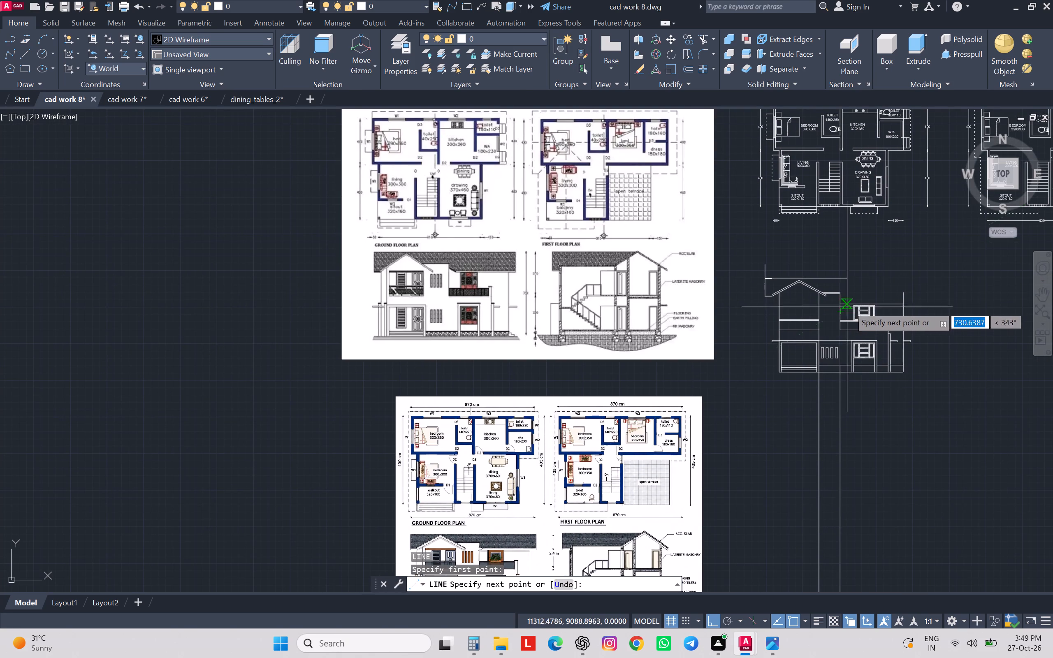
left_click(928, 274)
key("Escape")
key("Escape")
key("Escape")
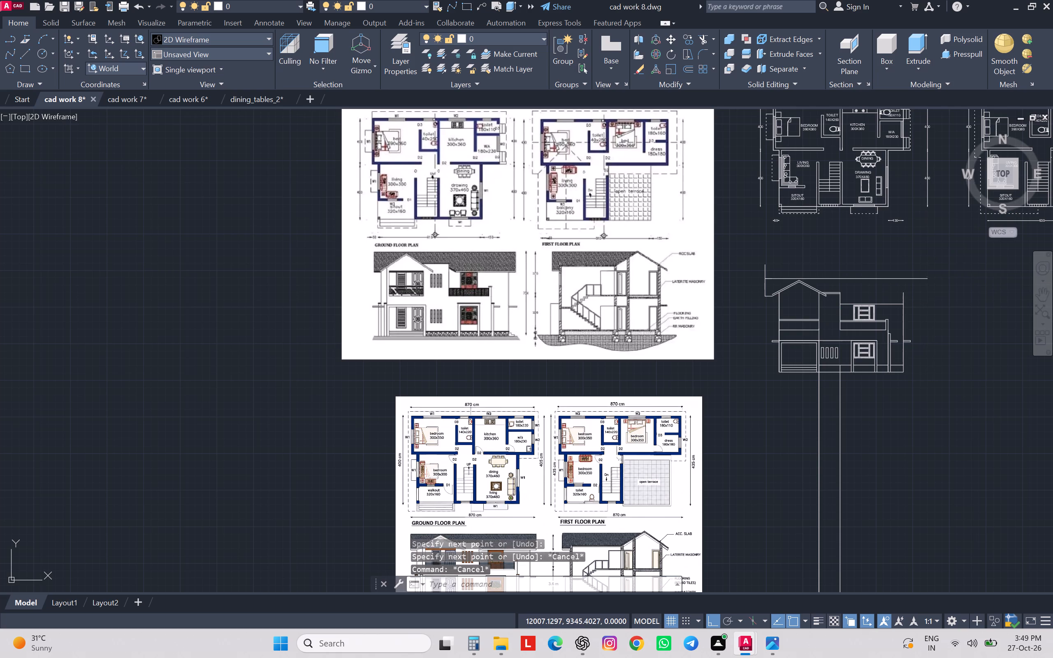
key("Escape")
key("Escape")
Compare the new roof line above the gable peak with the roof in the reference front elevation.
scroll(777, 283, "up", 1)
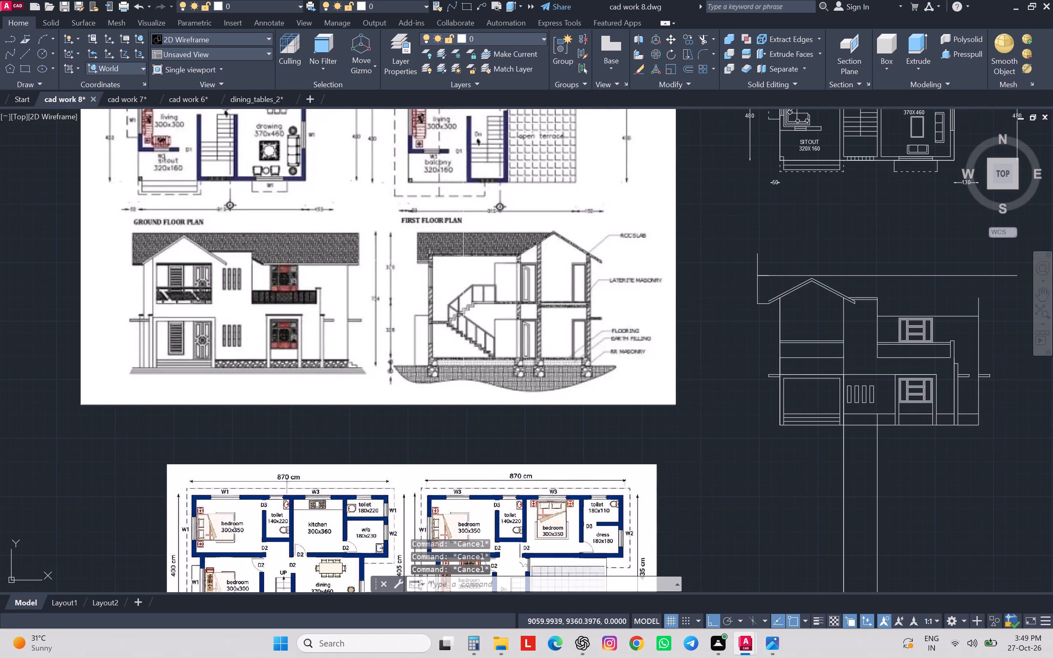
scroll(210, 238, "up", 3)
scroll(185, 240, "down", 3)
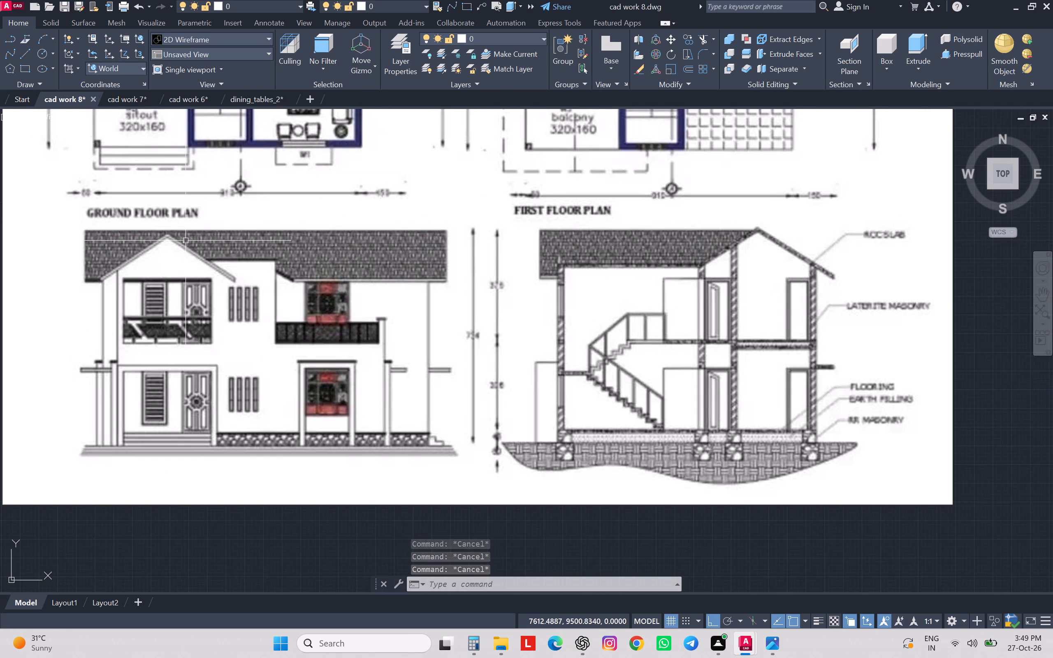
scroll(729, 215, "down", 3)
scroll(857, 239, "up", 4)
scroll(734, 220, "up", 2)
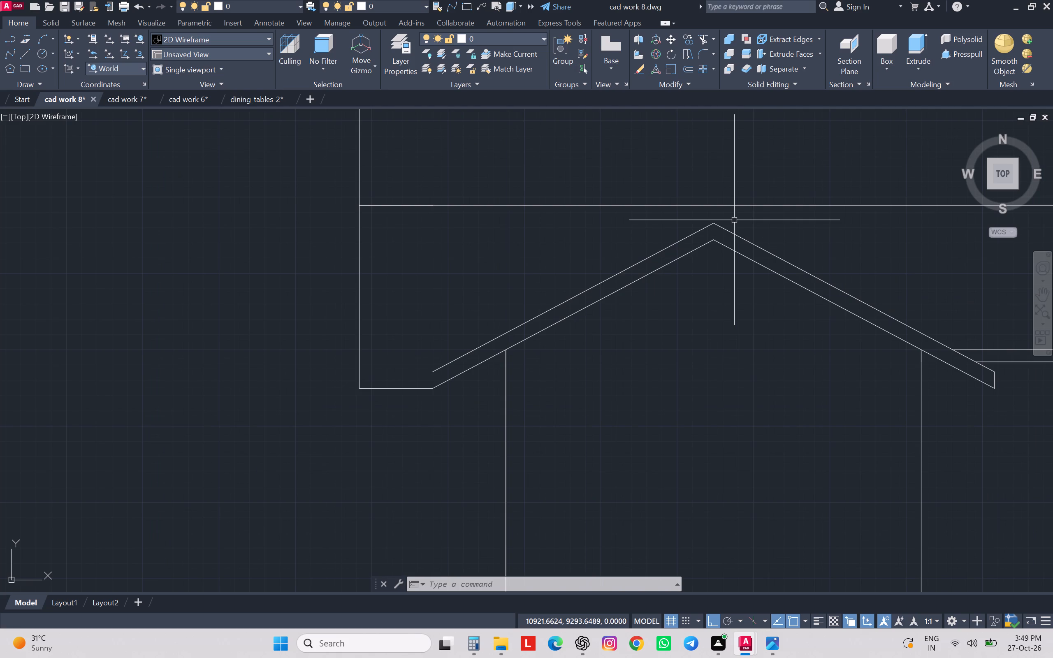
scroll(734, 220, "up", 2)
scroll(734, 213, "down", 4)
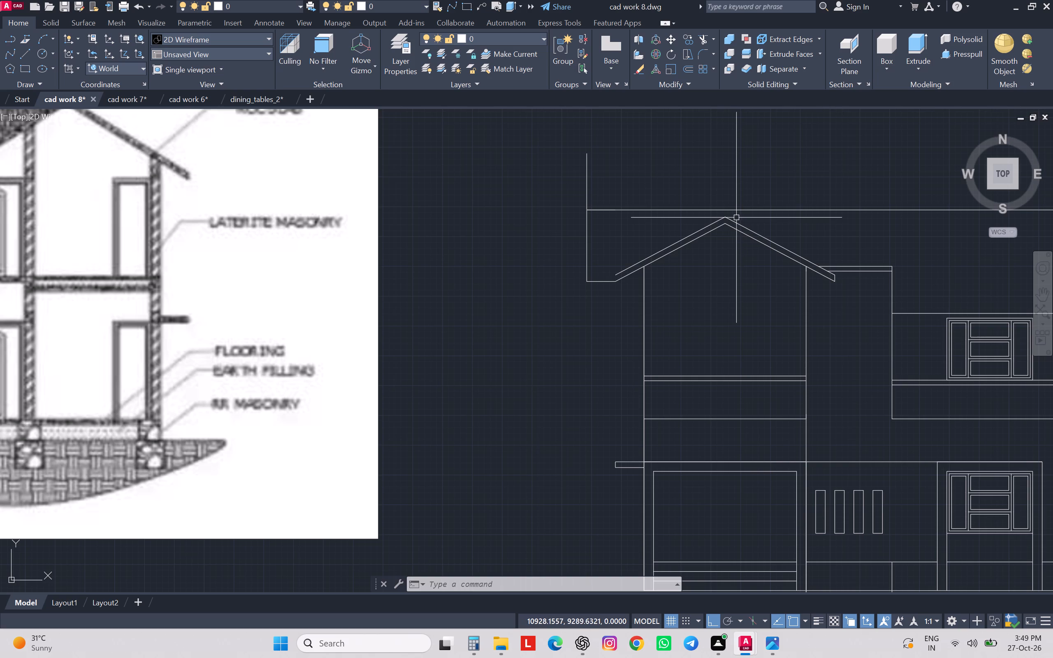
scroll(742, 191, "down", 4)
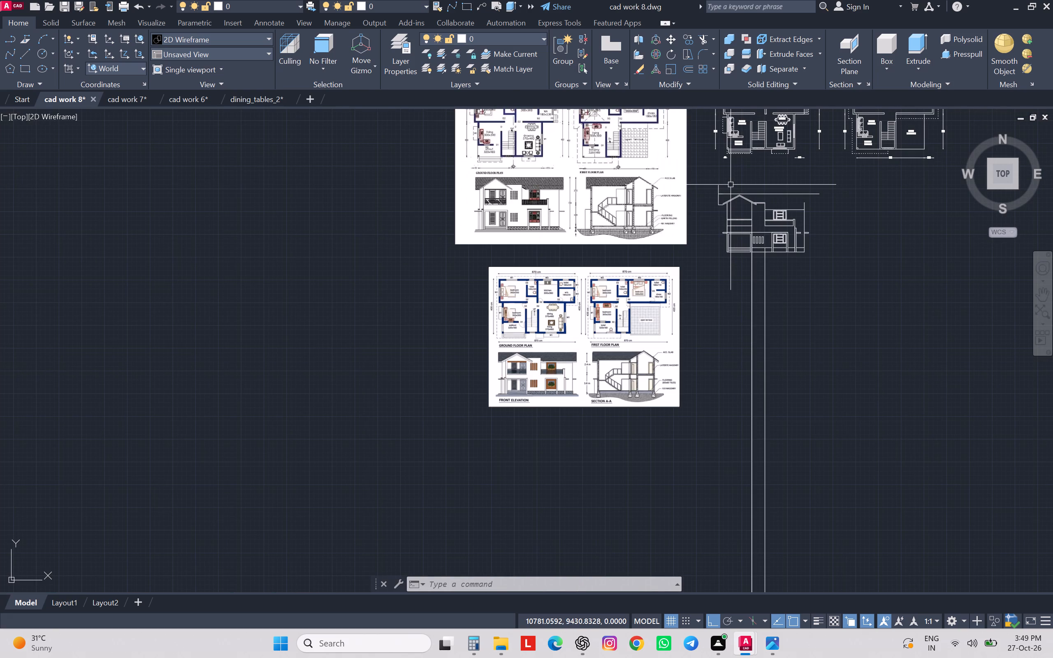
Trim the part of the roof's left vertical edge that projects above the new top roof line.
key("r")
key("Escape")
key("Escape")
key("Escape")
type("tr")
key("space")
scroll(729, 181, "up", 3)
left_click(696, 216)
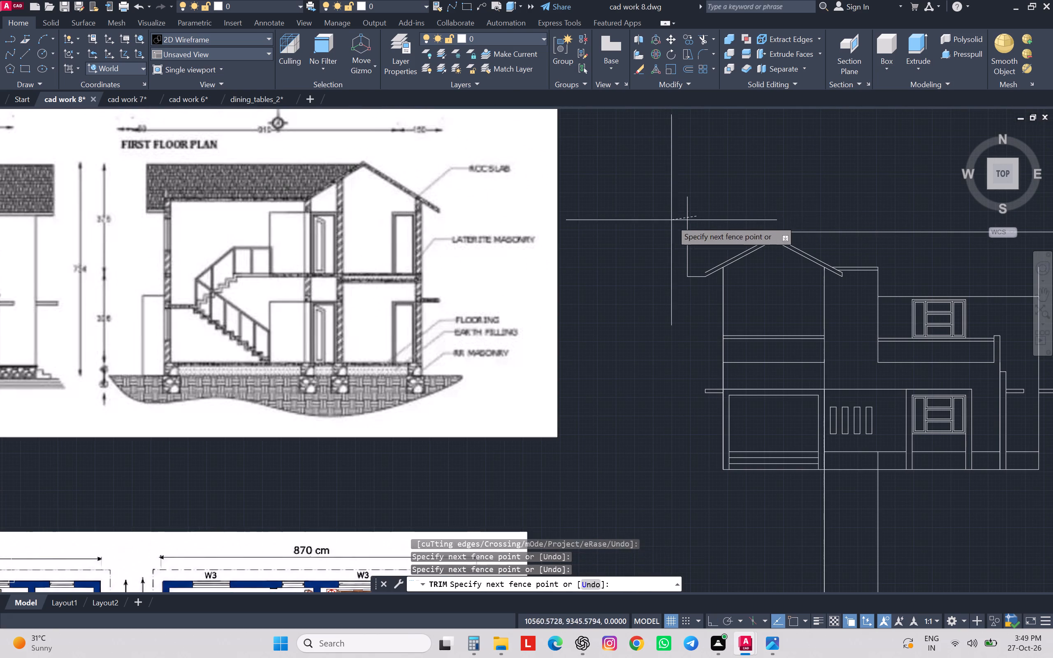
left_click(671, 220)
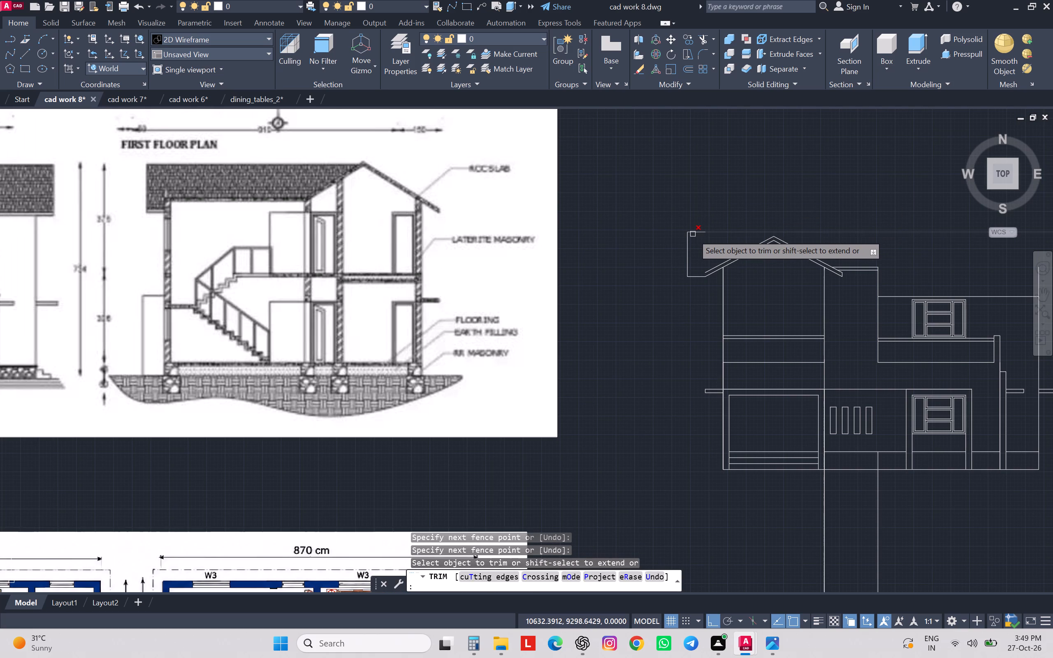
Extend the outer wall line at the house's right end up to the top roof line.
scroll(673, 216, "down", 3)
scroll(781, 241, "up", 3)
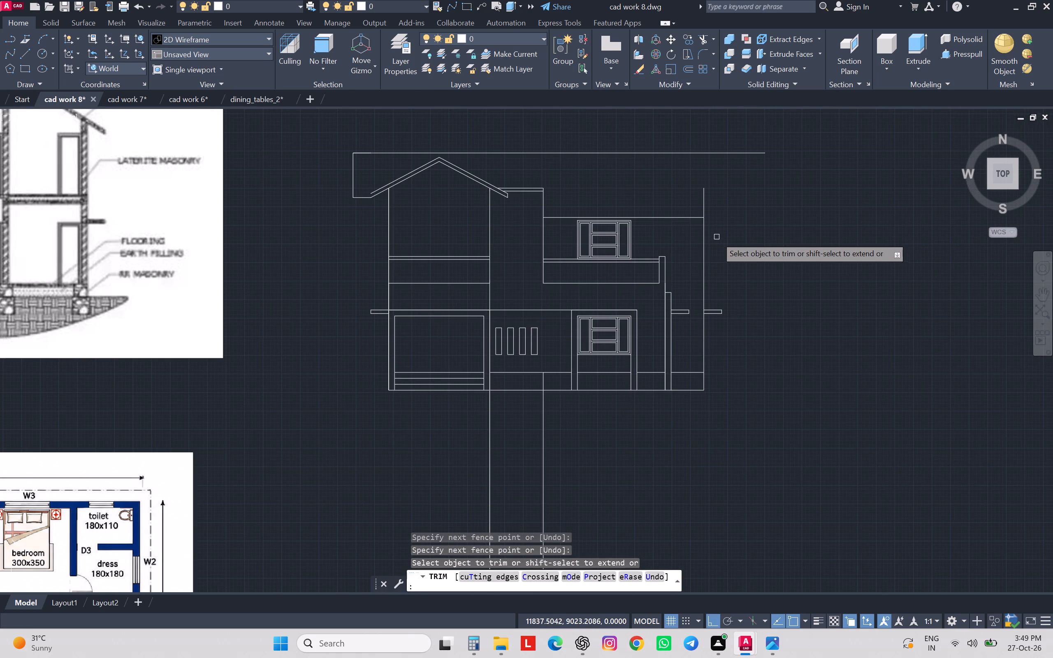
left_click(704, 203, "shift")
scroll(775, 207, "down", 2)
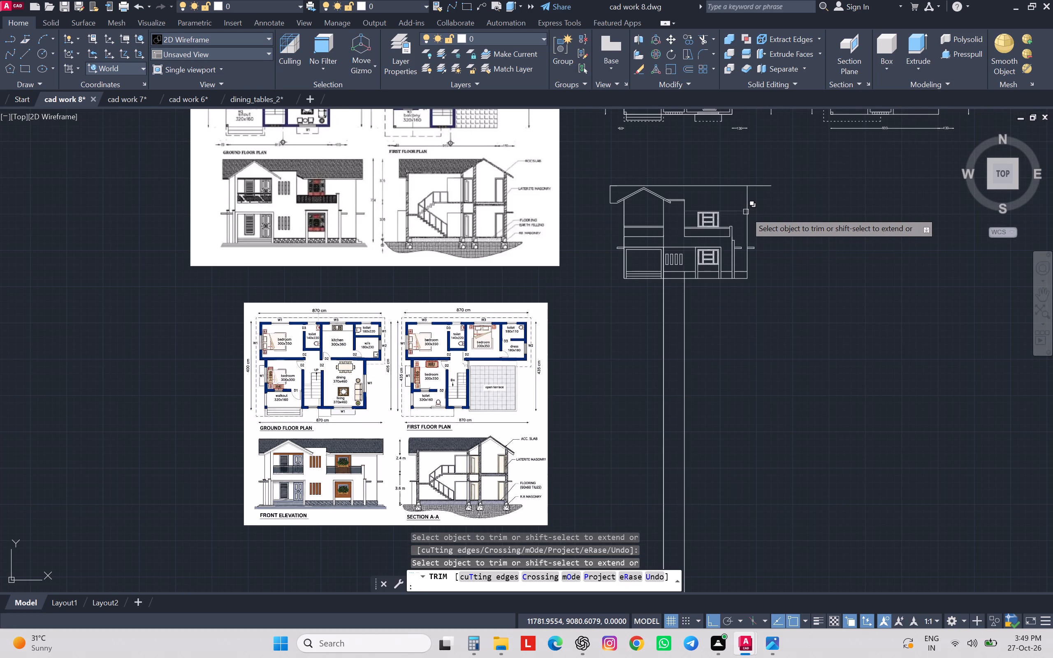
key("Escape")
key("Escape")
key("Escape")
key("Escape")
Offset the extended outer wall line outward by 60 units for the roof overhang.
key("o")
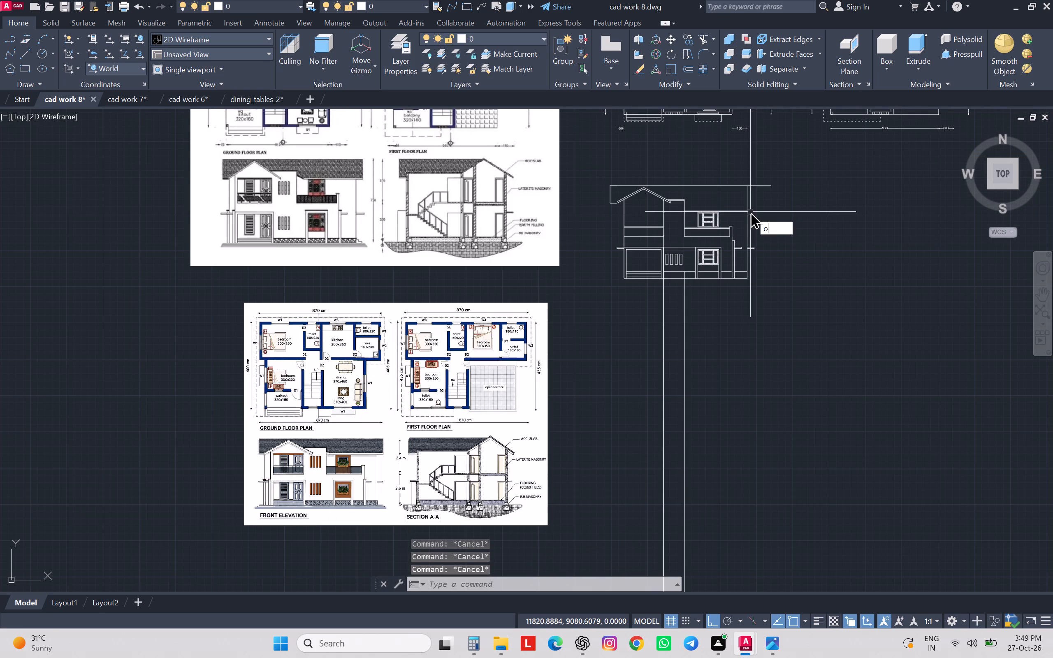
key("Return")
type("60")
key("Return")
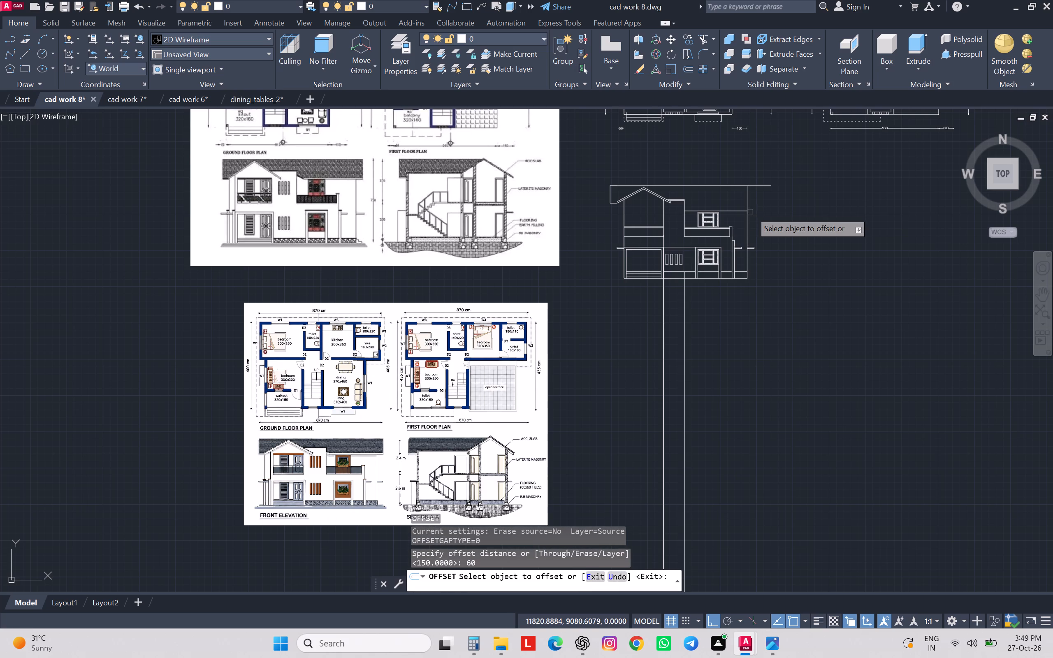
left_click(749, 204)
left_click(792, 216)
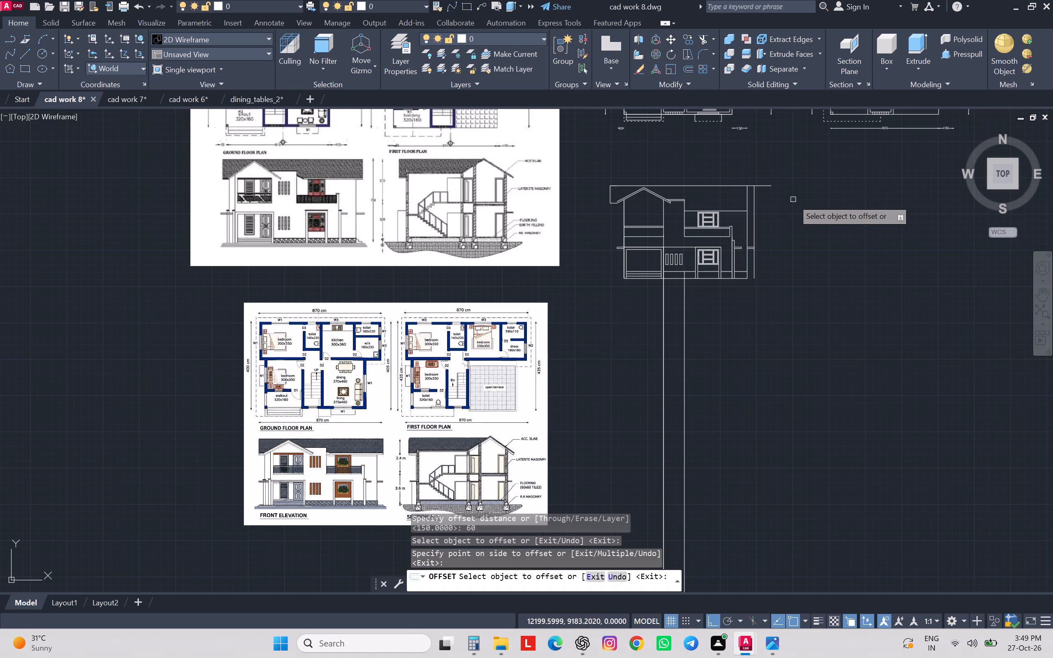
scroll(752, 202, "up", 4)
middle_click_drag(752, 202, 770, 270)
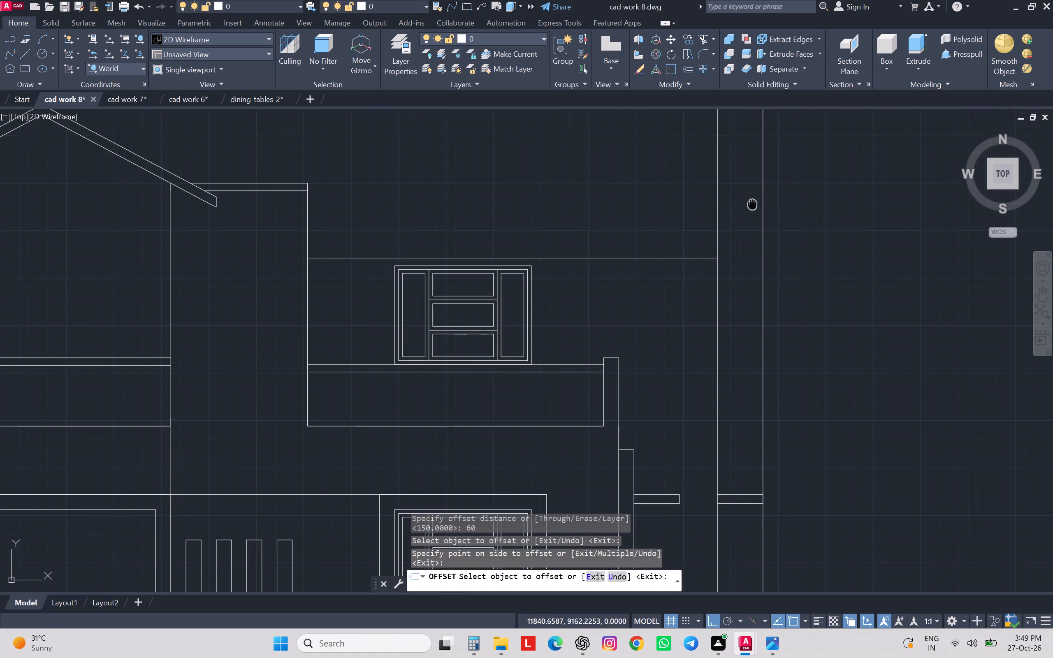
scroll(768, 266, "down", 1)
key("Escape")
key("Escape")
key("Escape")
scroll(751, 207, "down", 2)
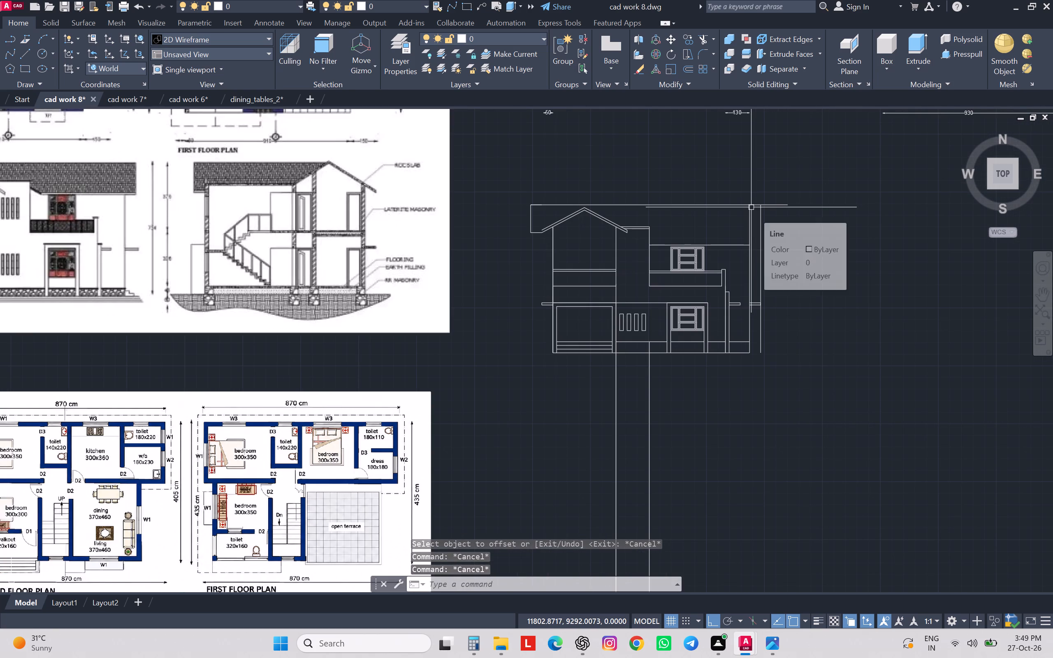
scroll(752, 204, "down", 1)
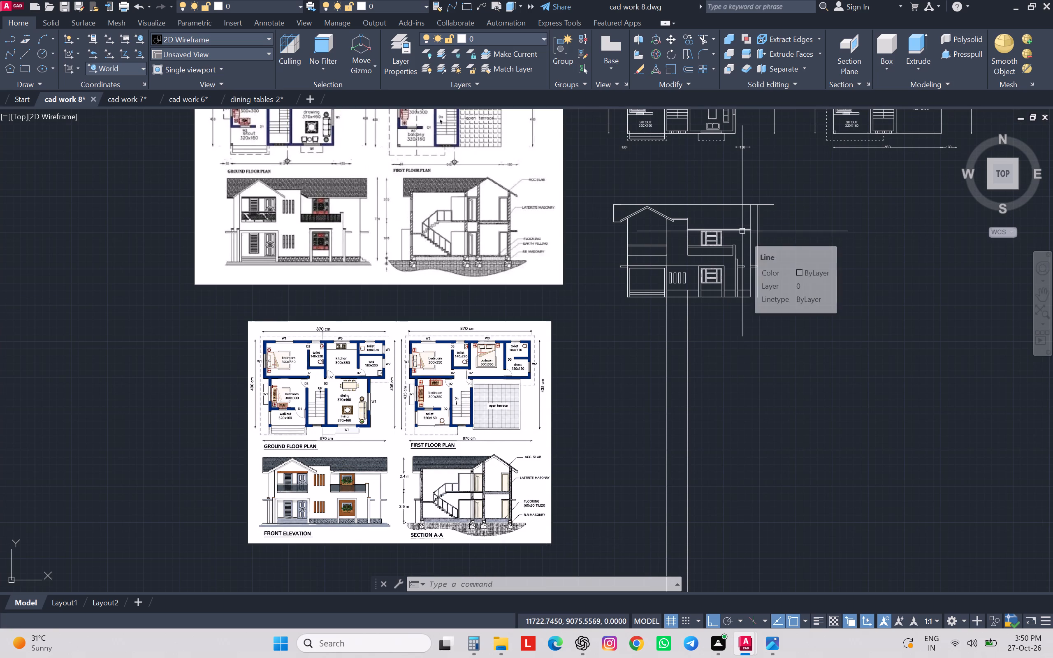
key("Escape")
key("Escape")
key("Escape")
key("Escape")
key("Escape")
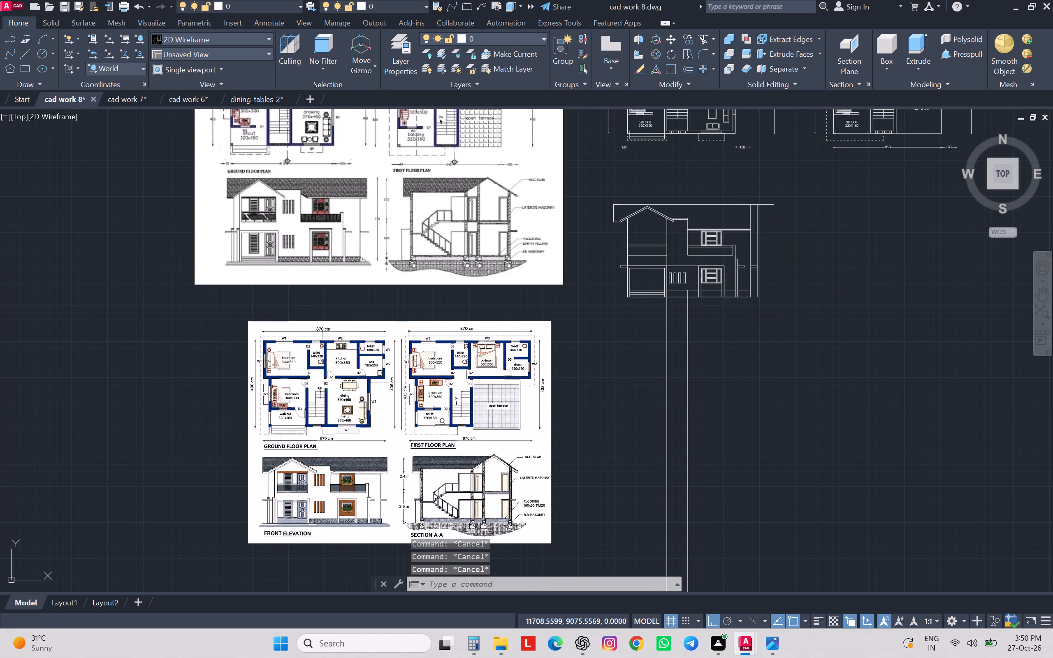
Extend the horizontal eave line above the upper window to the 60-unit overhang line.
type("ex")
key("space")
left_click(740, 231)
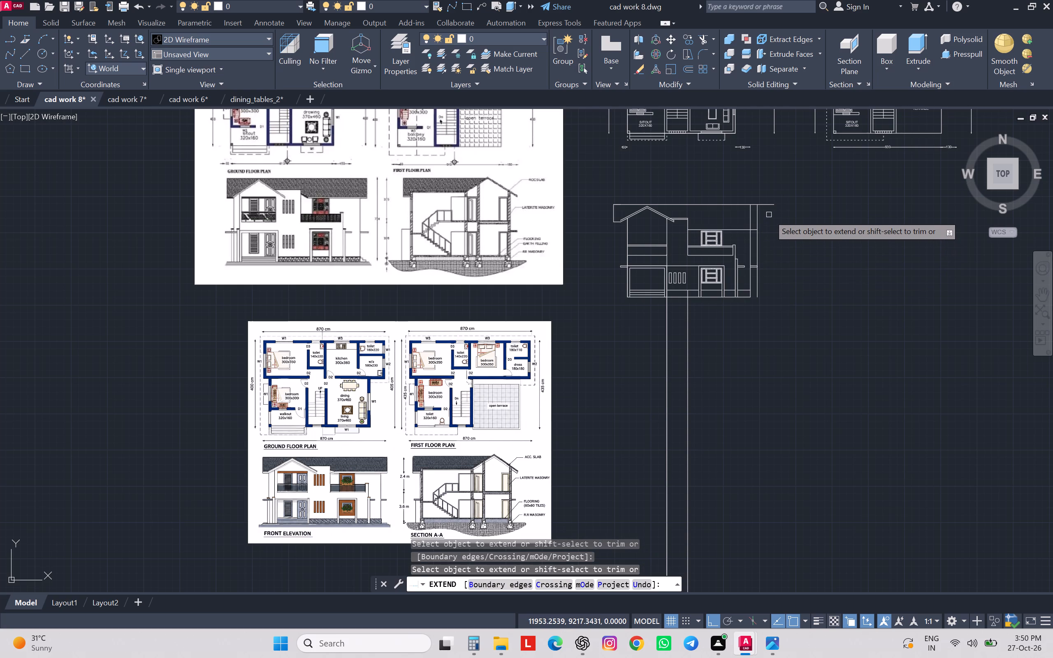
scroll(769, 215, "up", 1)
scroll(769, 215, "down", 1)
key("Escape")
key("Escape")
key("Escape")
key("Escape")
key("Escape")
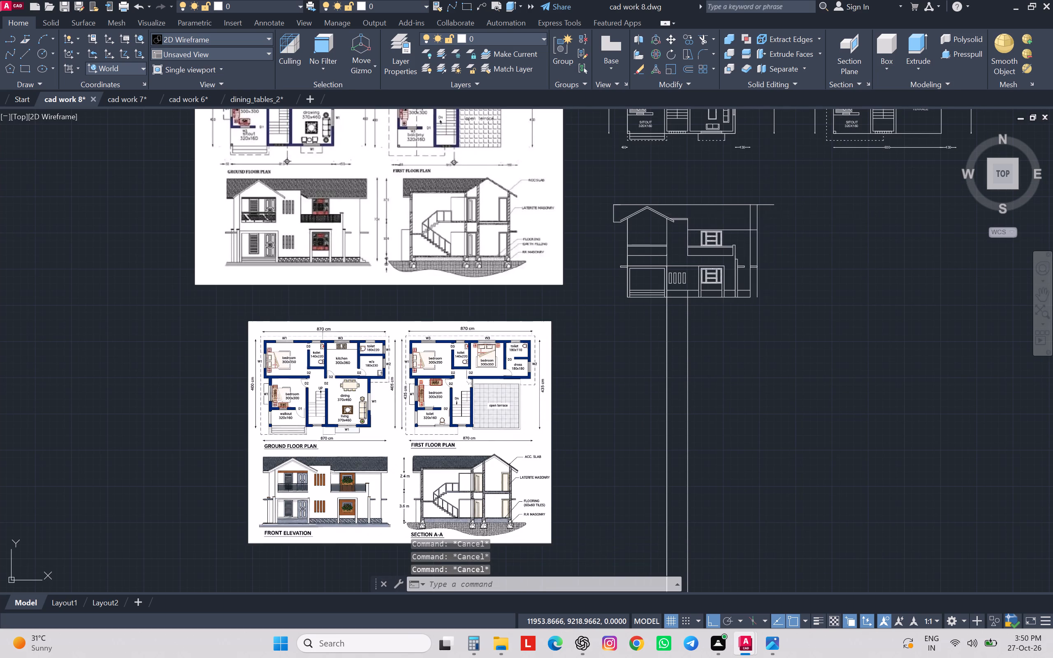
key("Escape")
Trim the top roof line where it projects past the vertical overhang line.
key("space")
scroll(765, 208, "up", 1)
scroll(765, 208, "down", 1)
scroll(765, 208, "up", 1)
left_click(765, 197)
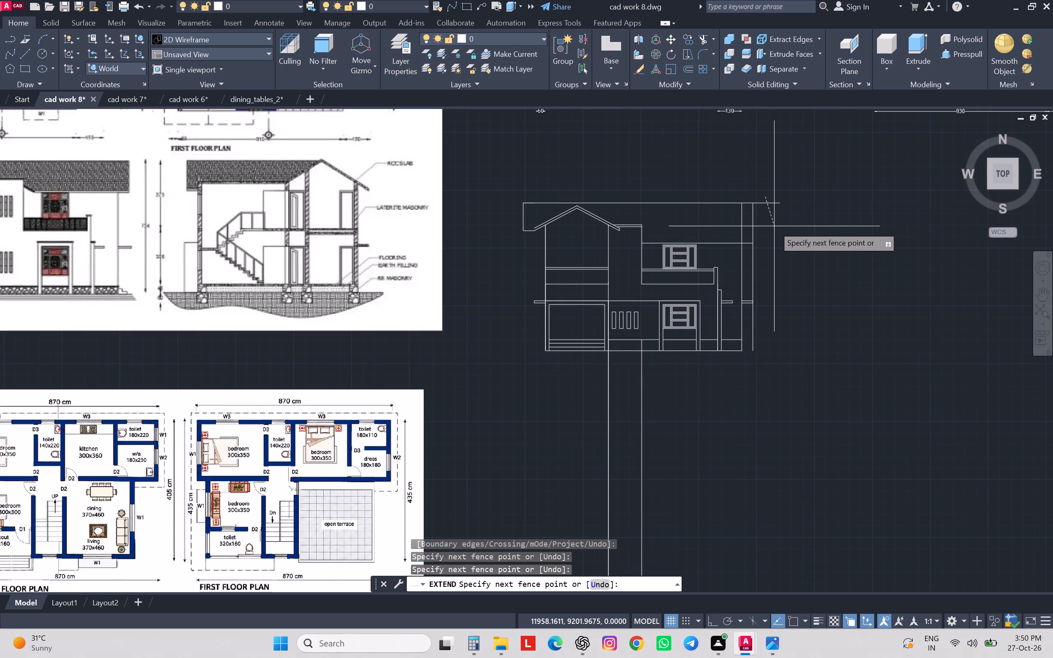
left_click(774, 222, "shift")
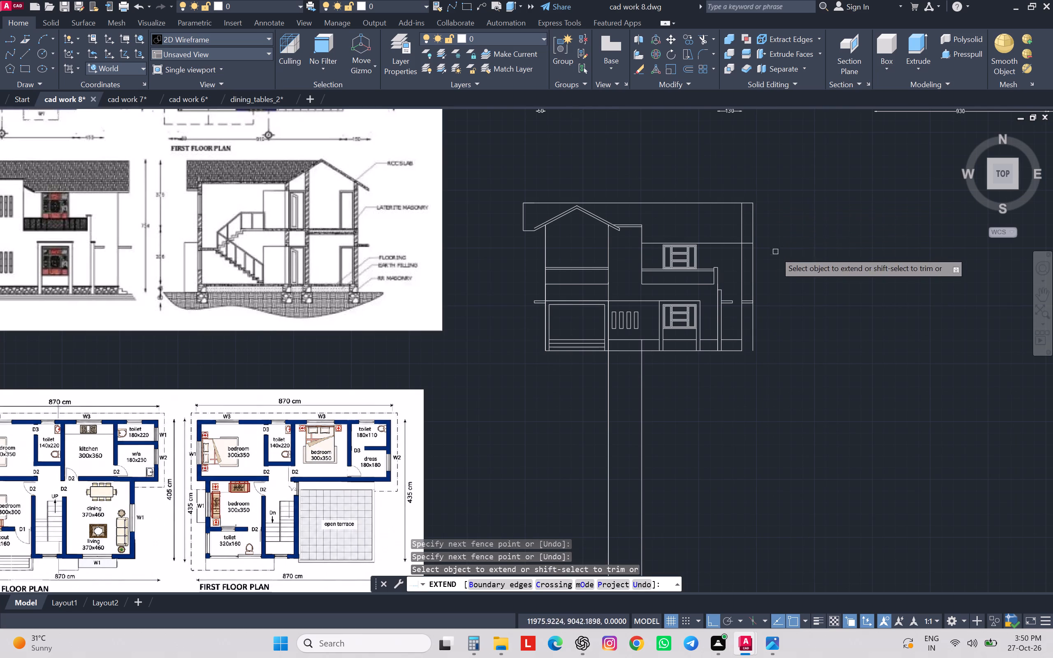
Trim the vertical overhang line below the eave, including the portion beneath the lower projecting slab.
left_click(753, 258)
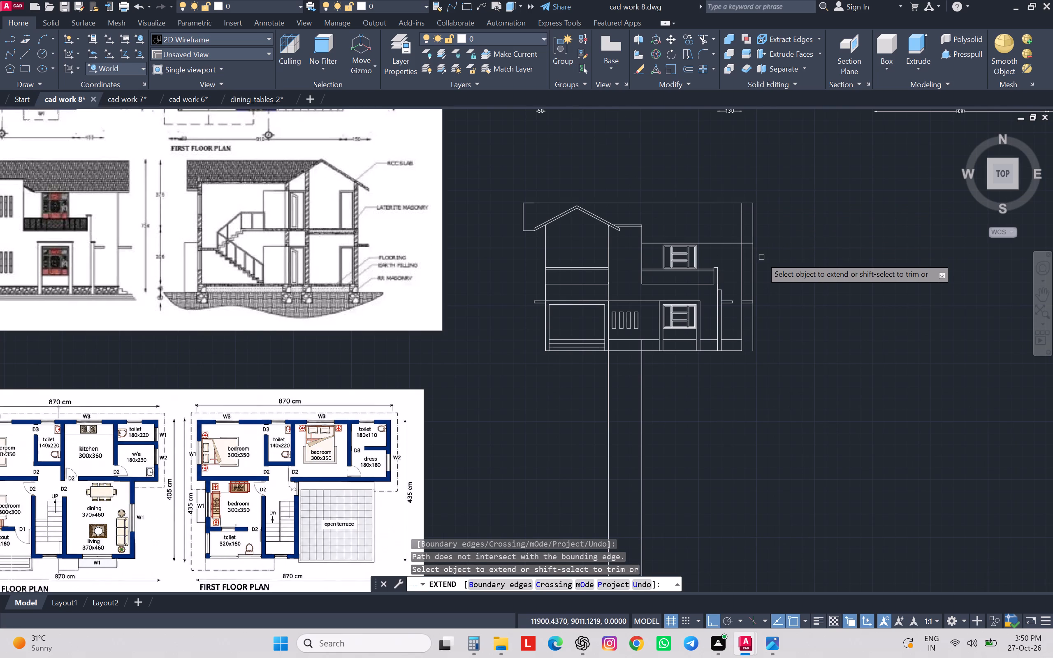
left_click(761, 257, "shift")
left_click(749, 264, "shift")
scroll(793, 240, "down", 2)
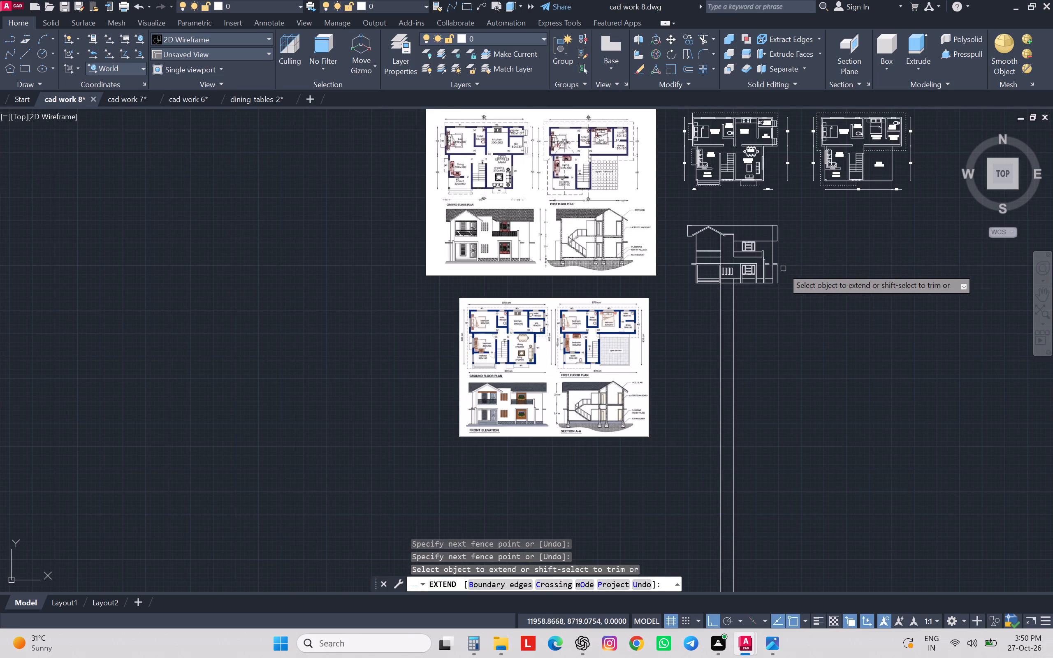
scroll(779, 270, "up", 4, "shift")
left_click_drag(778, 270, 773, 274, "shift")
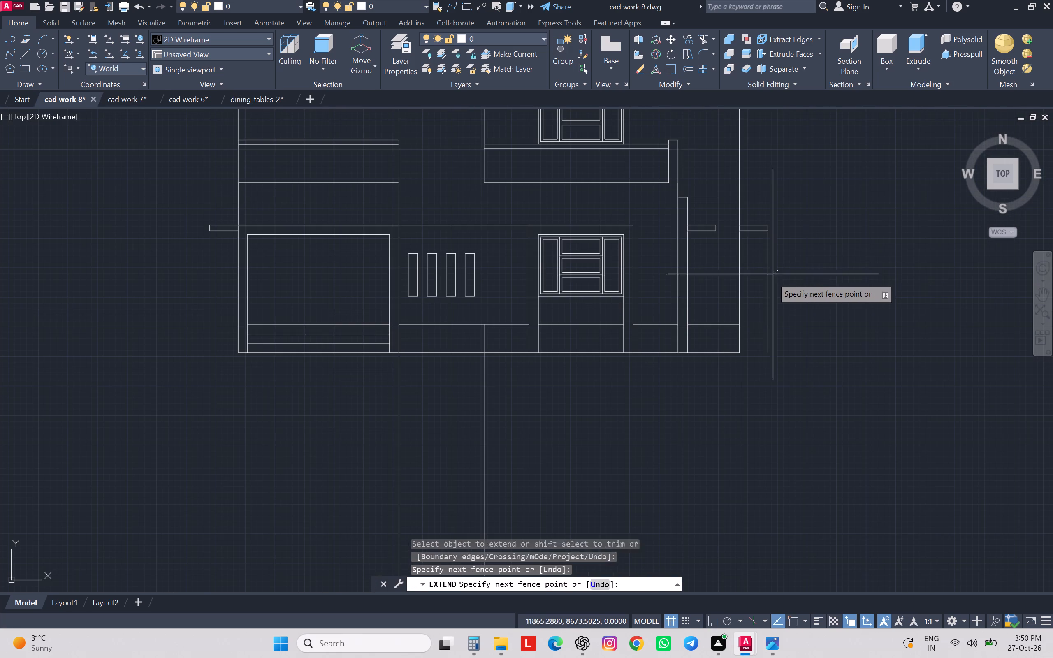
left_click(765, 281, "shift")
scroll(789, 257, "down", 2)
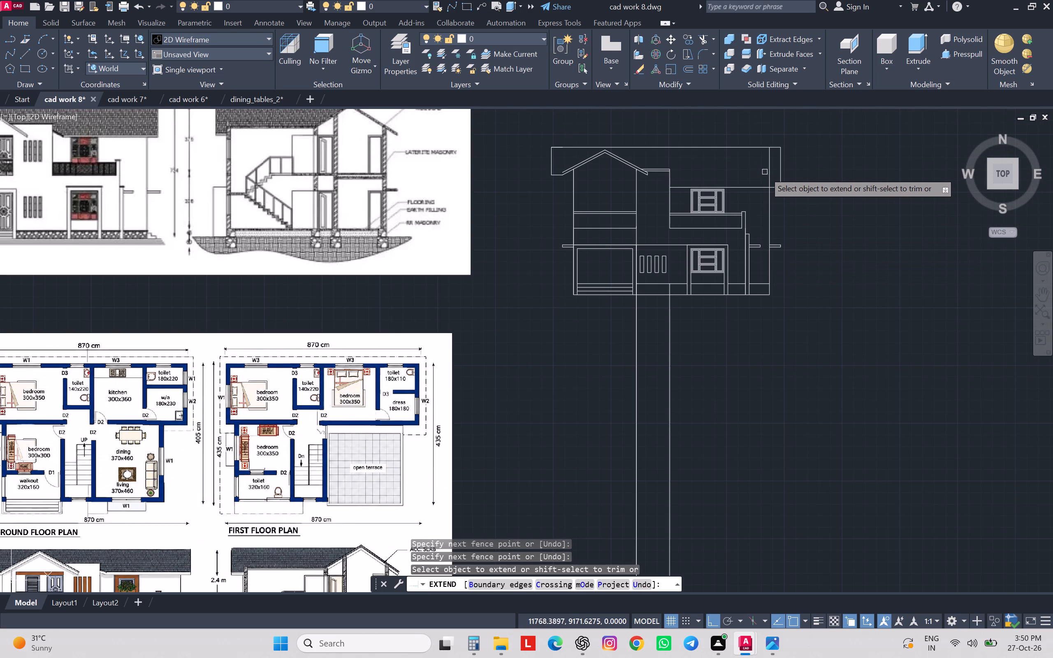
Trim the outer wall line between the eave line and the top roof line.
left_click(768, 172, "shift")
scroll(872, 208, "down", 1)
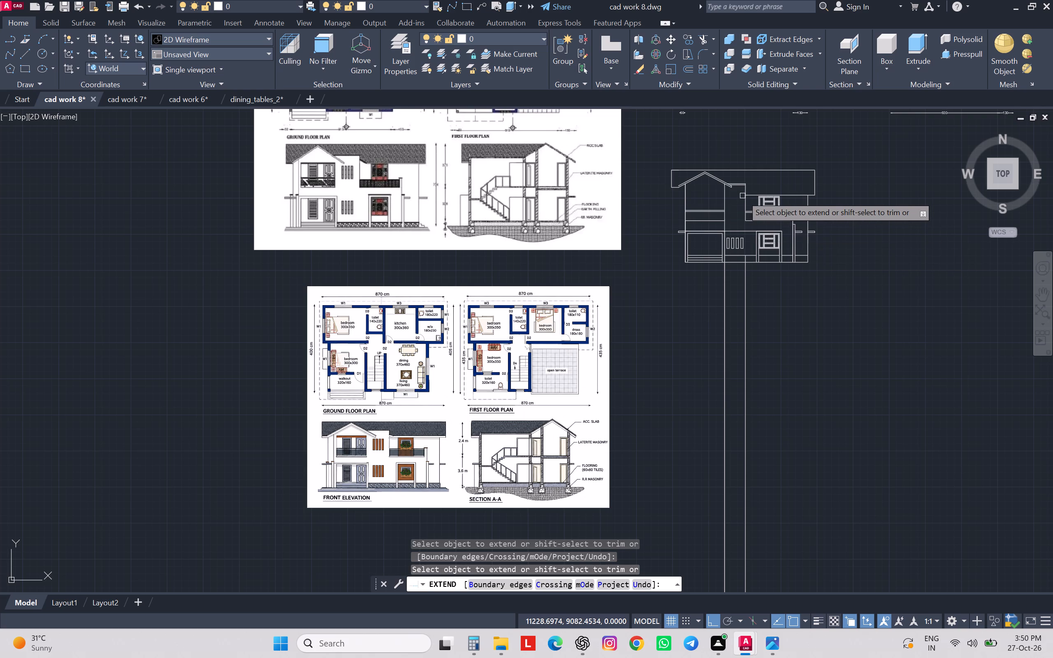
scroll(744, 195, "up", 2)
scroll(744, 195, "down", 2)
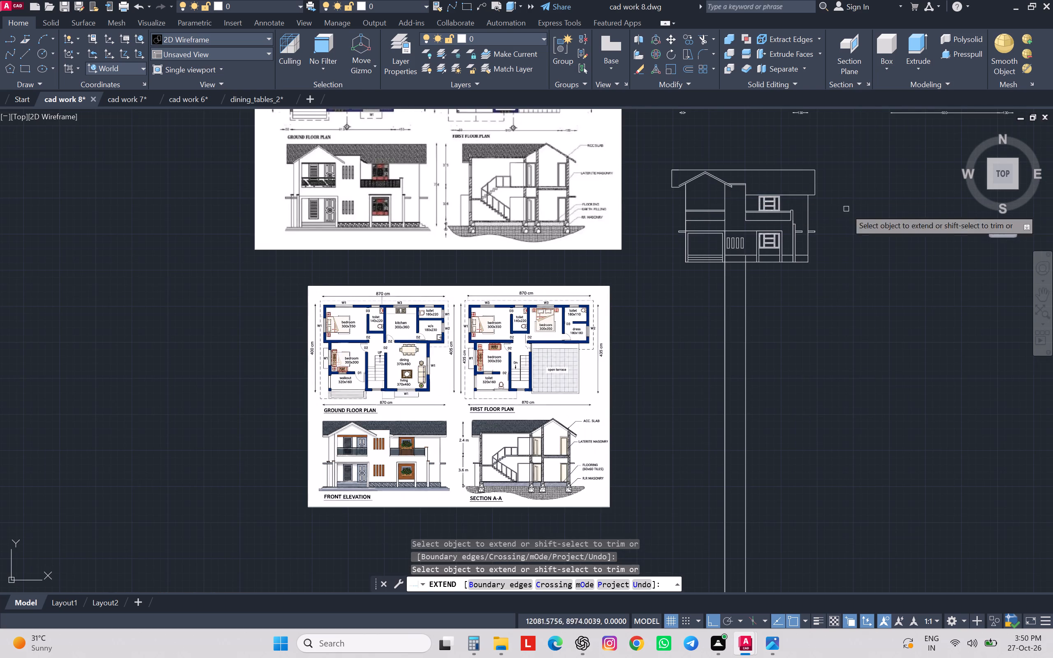
key("Escape")
key("Escape")
key("Escape")
key("Escape")
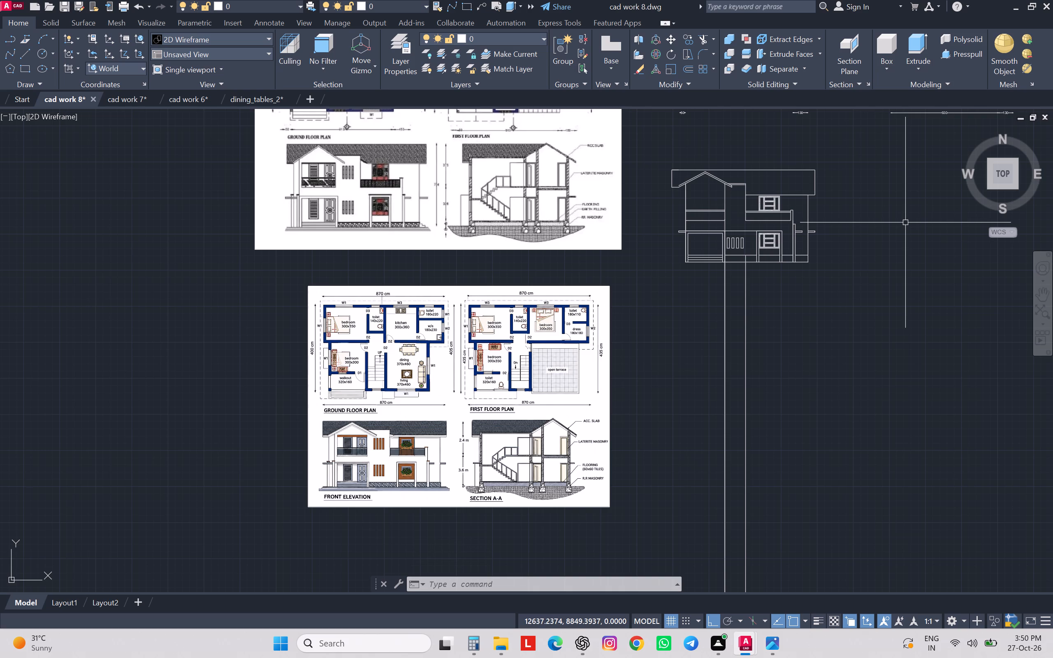
Trim the leftover projection rays that run below the front elevation's base line.
left_click_drag(830, 354, 821, 354)
left_click(698, 362)
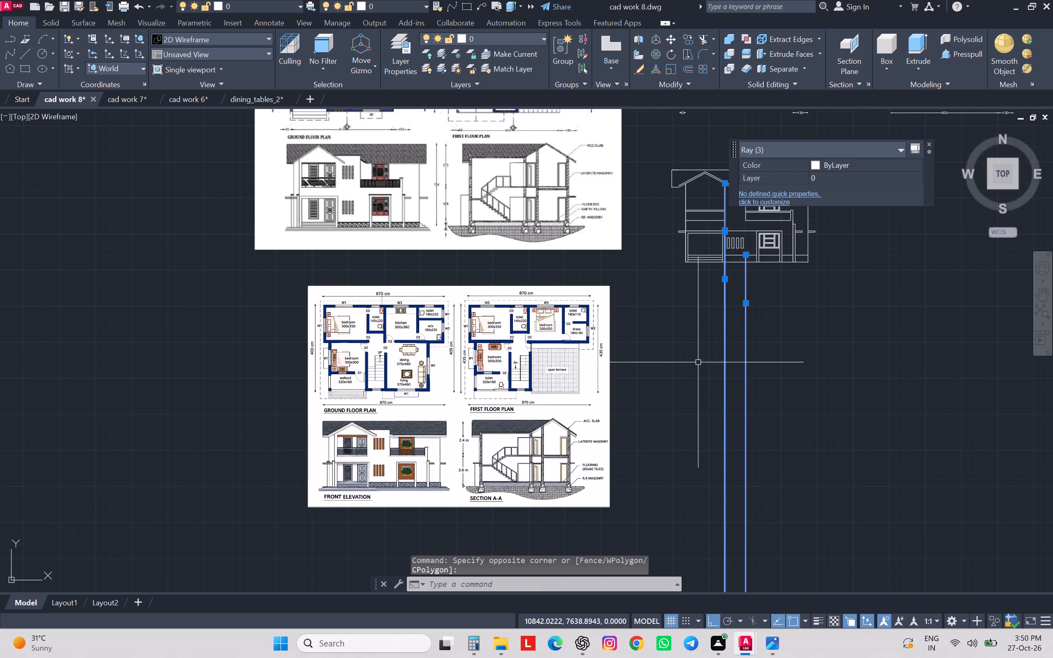
key("Escape")
type("tr")
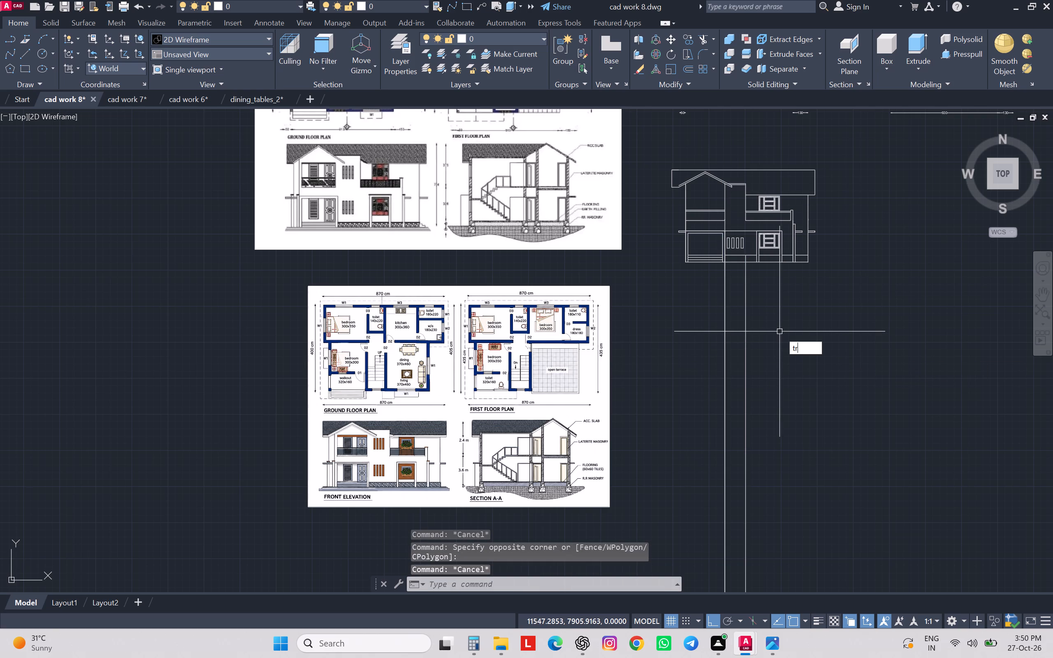
key("space")
left_click_drag(779, 331, 775, 330)
left_click(705, 347)
scroll(707, 347, "down", 2)
scroll(745, 290, "up", 4)
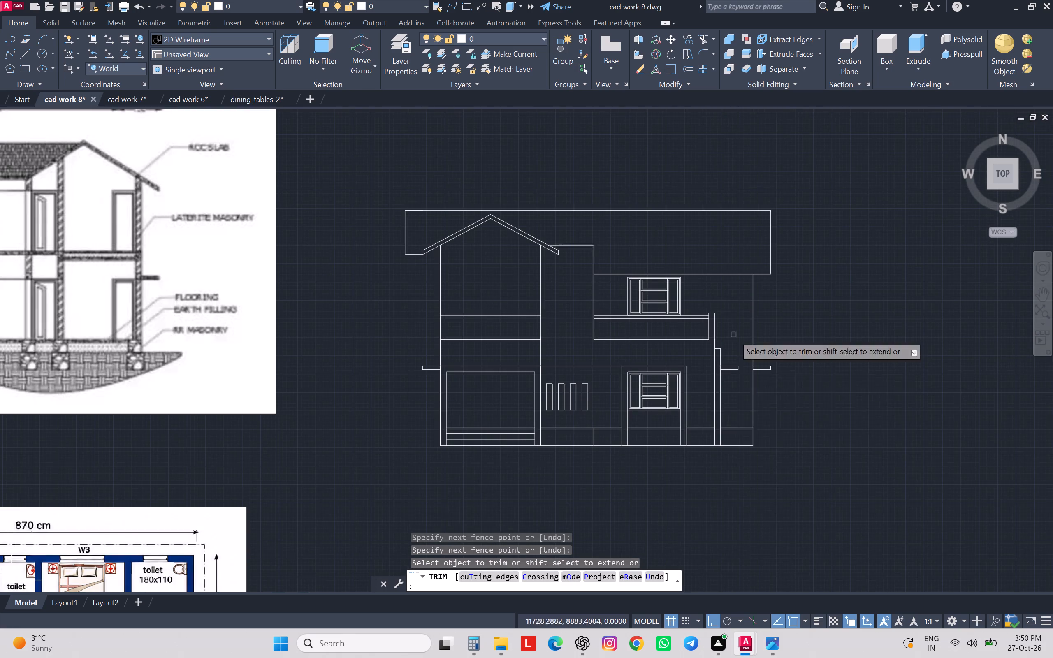
Trim the short leftover vertical line inside the plinth band between the slot openings and the lower window.
middle_click_drag(714, 419, 760, 280)
scroll(760, 279, "down", 1)
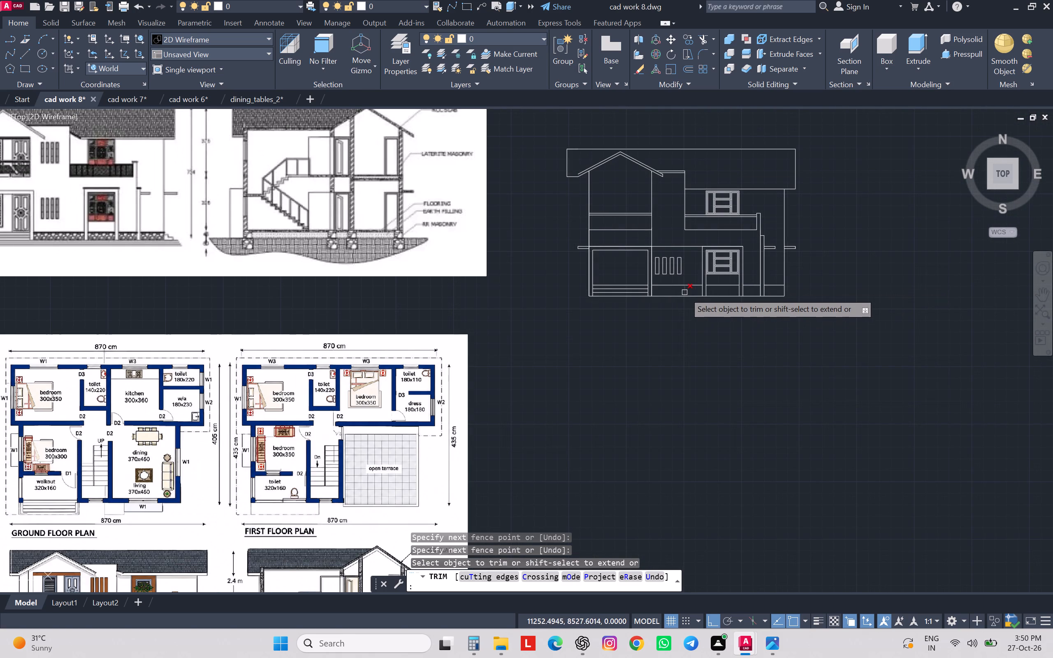
left_click(684, 292)
scroll(736, 315, "down", 2)
scroll(734, 317, "up", 3)
scroll(703, 290, "up", 1)
key("Escape")
key("Escape")
key("Escape")
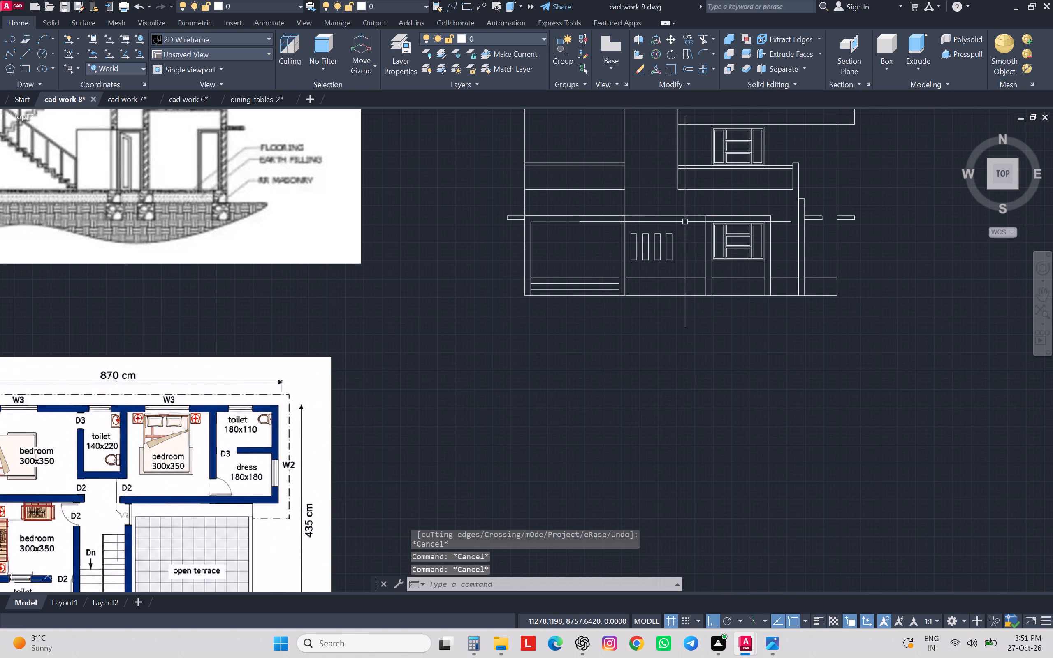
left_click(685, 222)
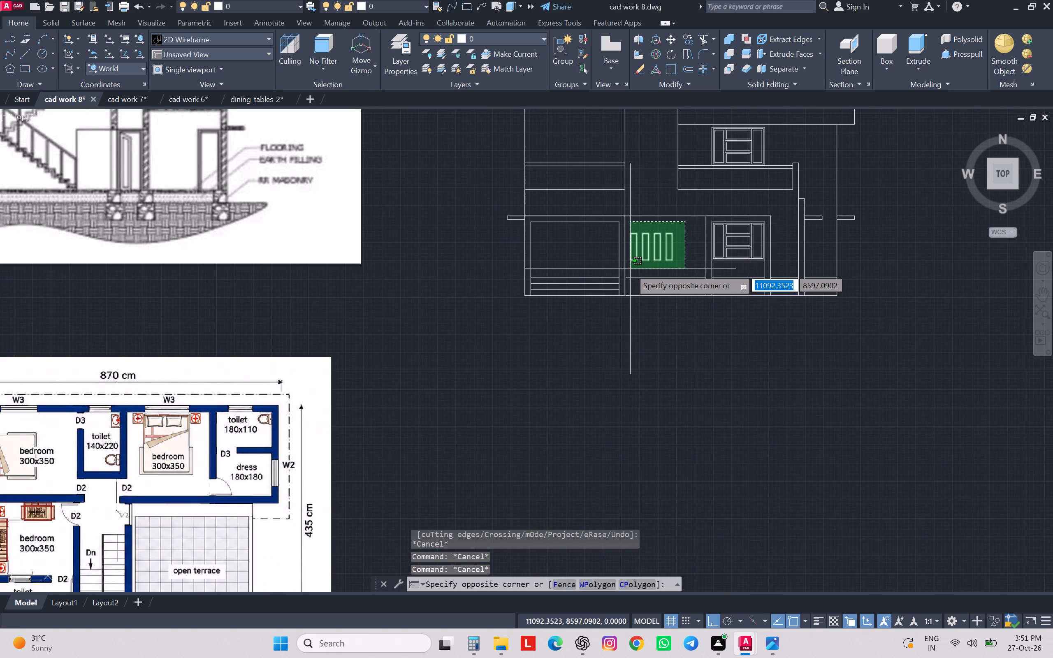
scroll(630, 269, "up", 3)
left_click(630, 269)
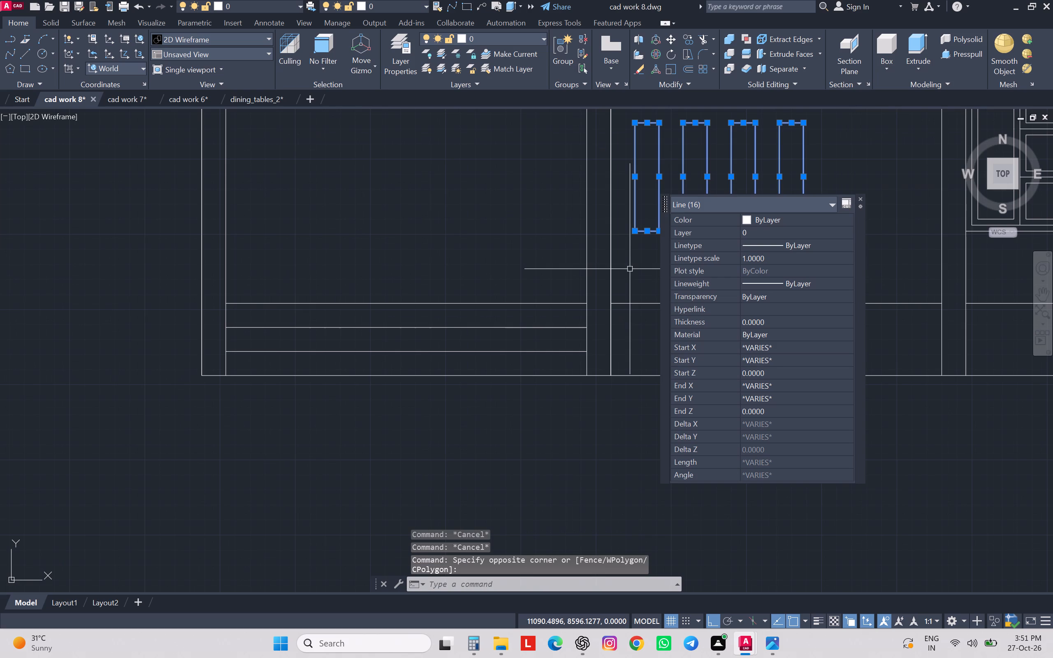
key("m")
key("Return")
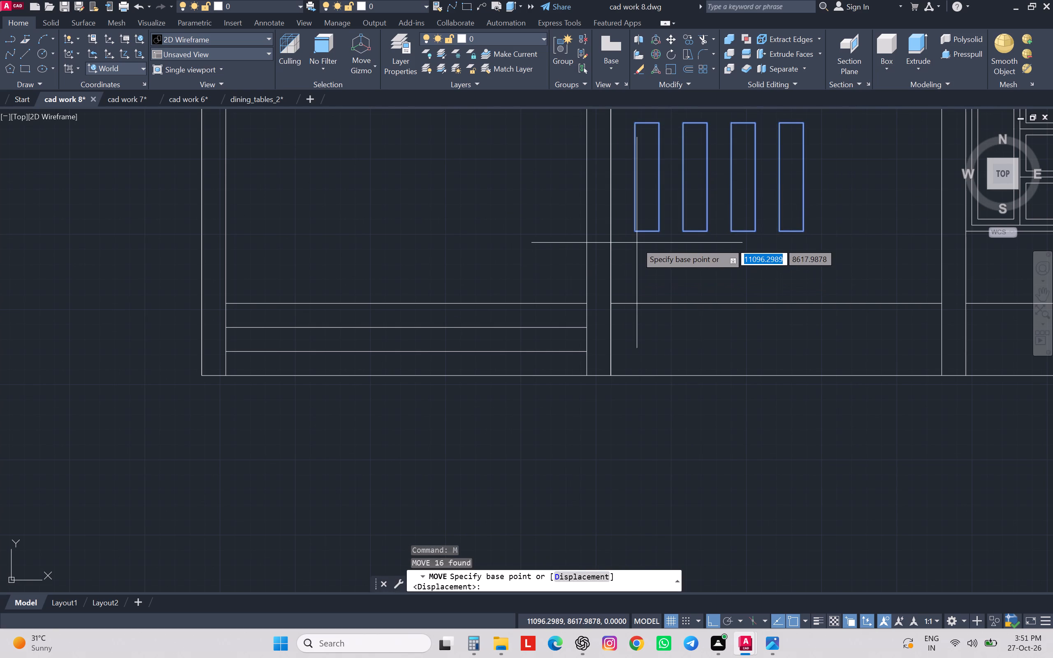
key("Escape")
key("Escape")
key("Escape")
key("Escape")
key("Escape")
Copy the four narrow vertical slot openings straight up from the ground floor to the upper-floor wall under the roof.
scroll(653, 244, "down", 1)
left_click_drag(761, 157, 754, 159)
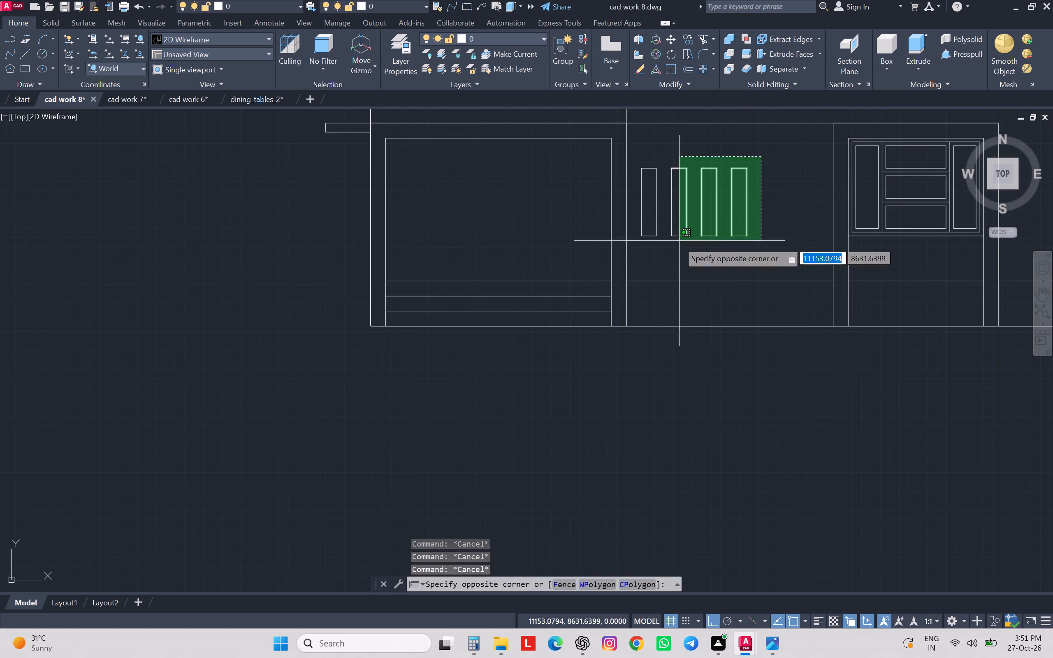
left_click(638, 253)
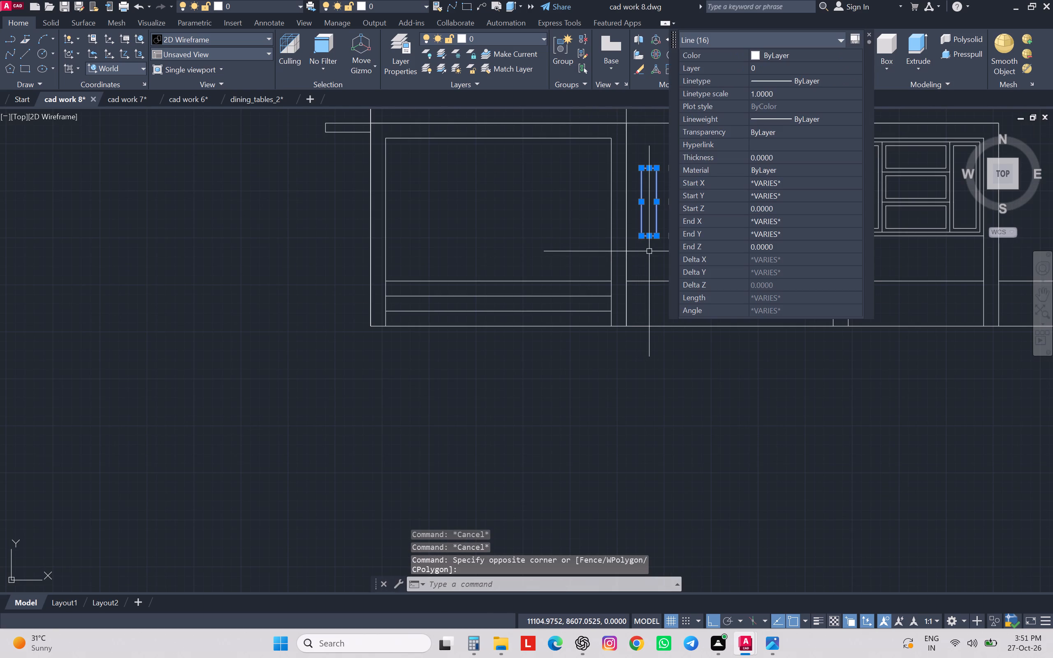
type("co")
key("Return")
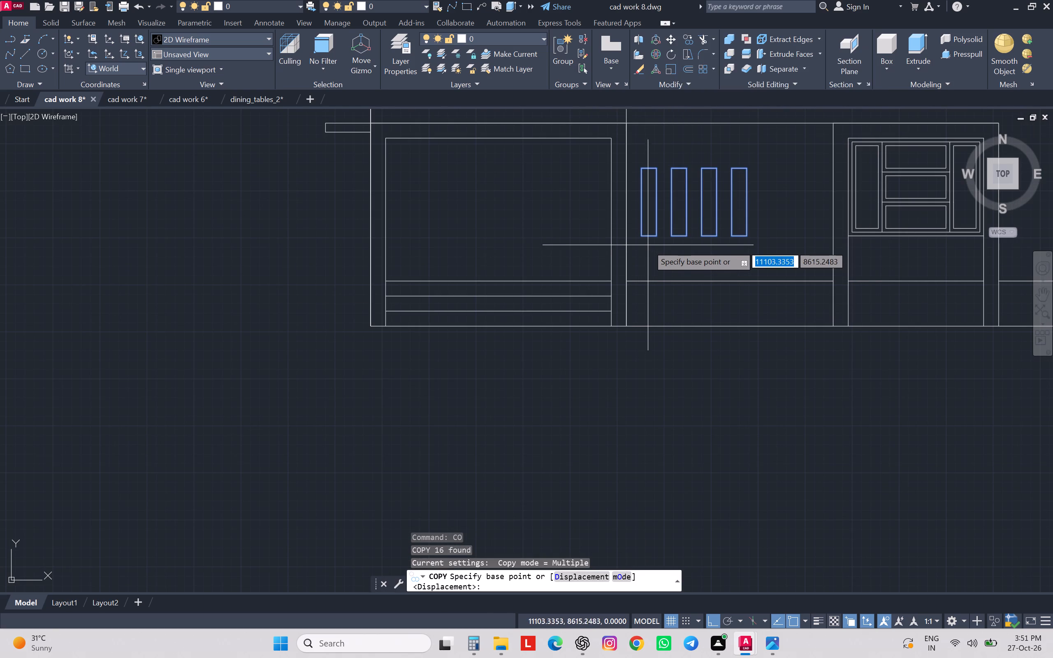
left_click(642, 239)
scroll(640, 241, "down", 2)
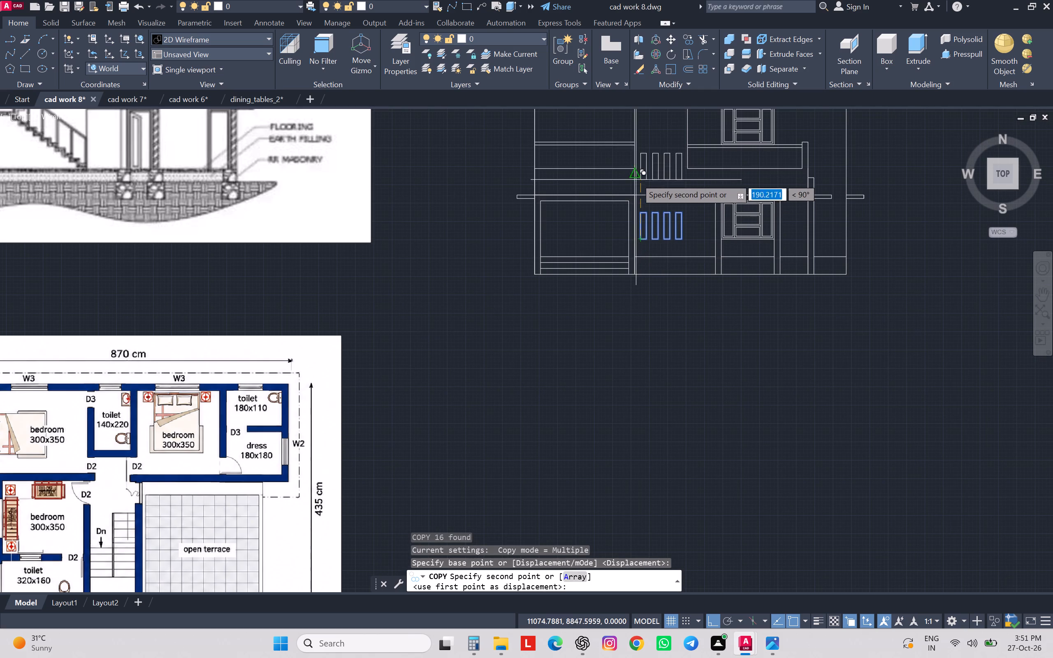
middle_click_drag(636, 171, 659, 277)
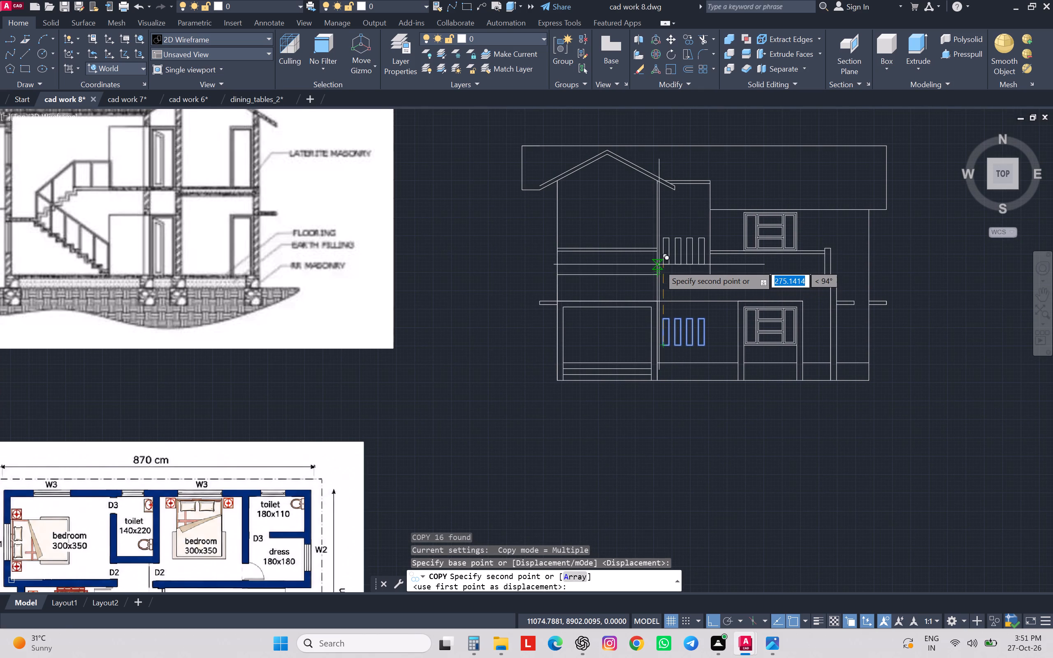
scroll(659, 264, "down", 1)
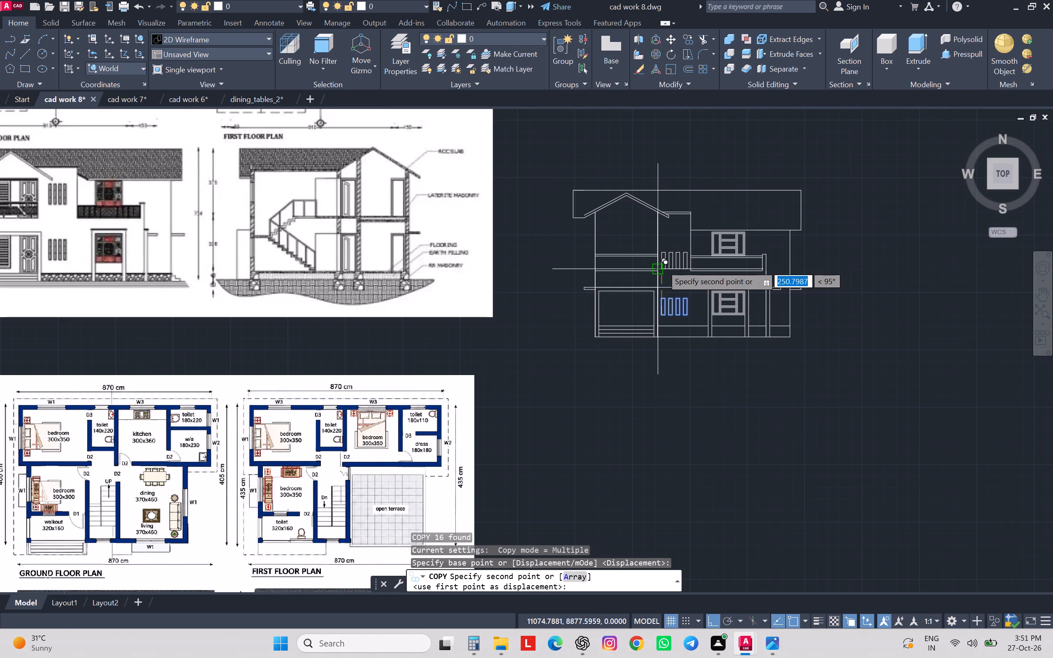
left_click(659, 250)
key("Escape")
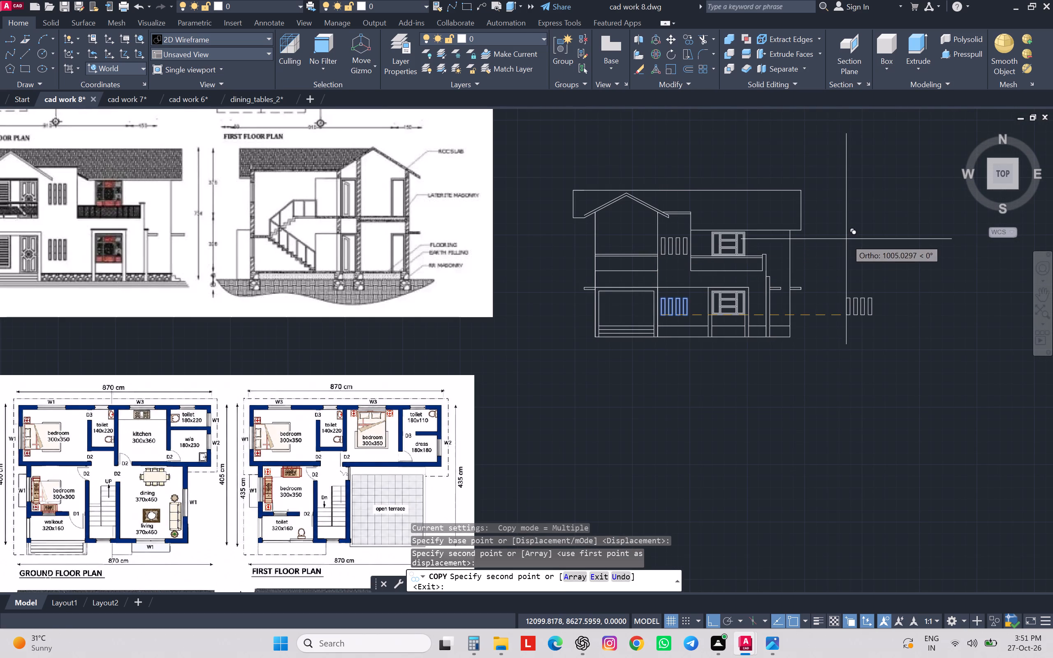
key("Escape")
key("Escape")
key("Escape")
key("Escape")
Draw vertical construction lines through the sitout window's two edges, the adjoining wall end and the front steps' stair-side corner on the ground floor plan.
scroll(846, 239, "down", 6)
scroll(846, 239, "up", 1)
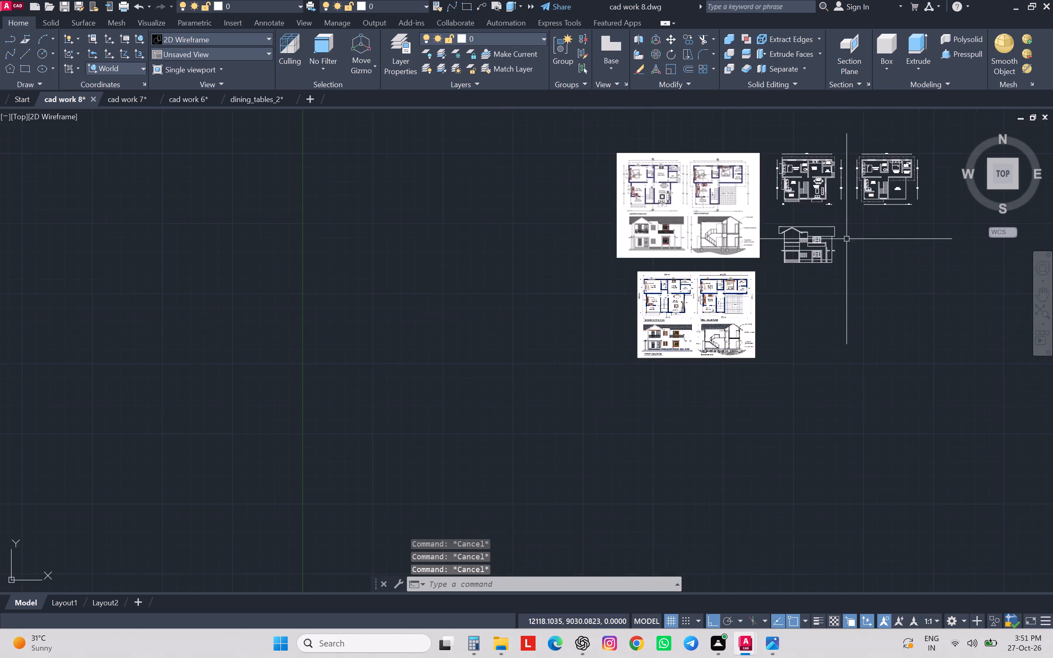
scroll(850, 255, "up", 4)
scroll(853, 257, "down", 2)
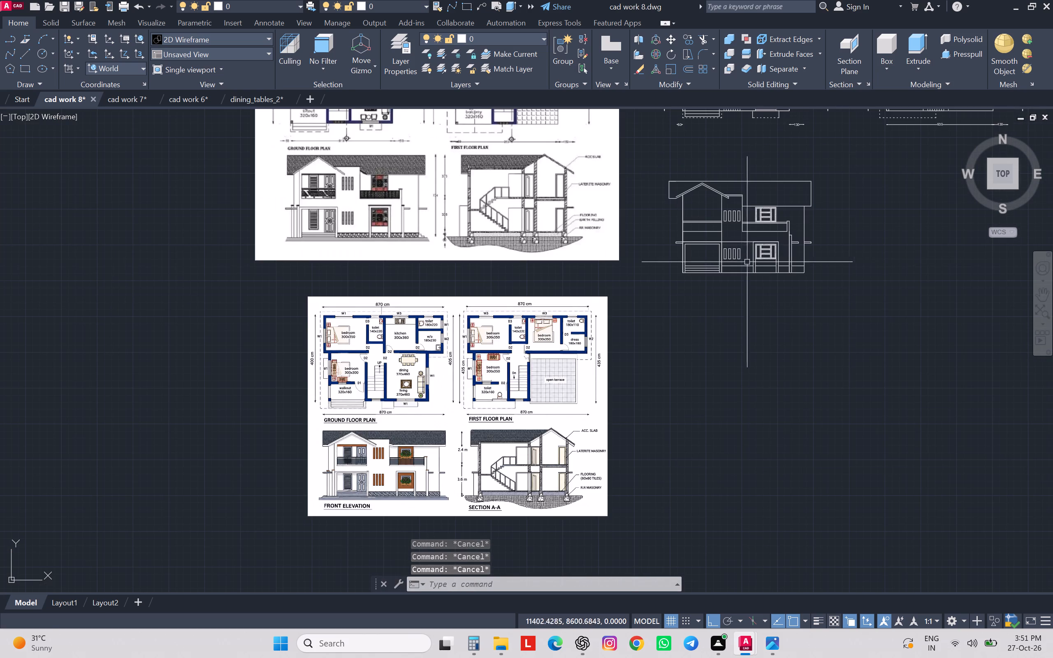
middle_click_drag(731, 205, 731, 291)
scroll(730, 206, "down", 2)
scroll(731, 291, "down", 1)
scroll(724, 255, "up", 1)
scroll(724, 255, "down", 1)
scroll(724, 255, "up", 1)
scroll(724, 255, "down", 1)
scroll(724, 255, "up", 5)
scroll(718, 220, "up", 1)
middle_click_drag(718, 220, 629, 280)
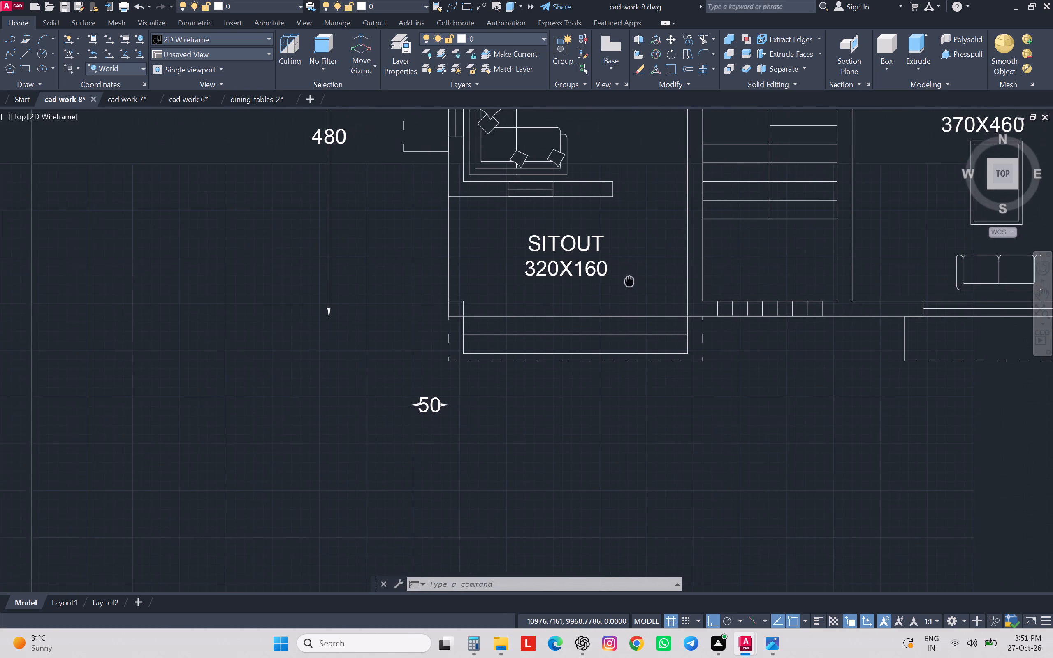
middle_click_drag(629, 280, 626, 280)
key("x")
scroll(625, 279, "down", 1)
key("l")
key("Return")
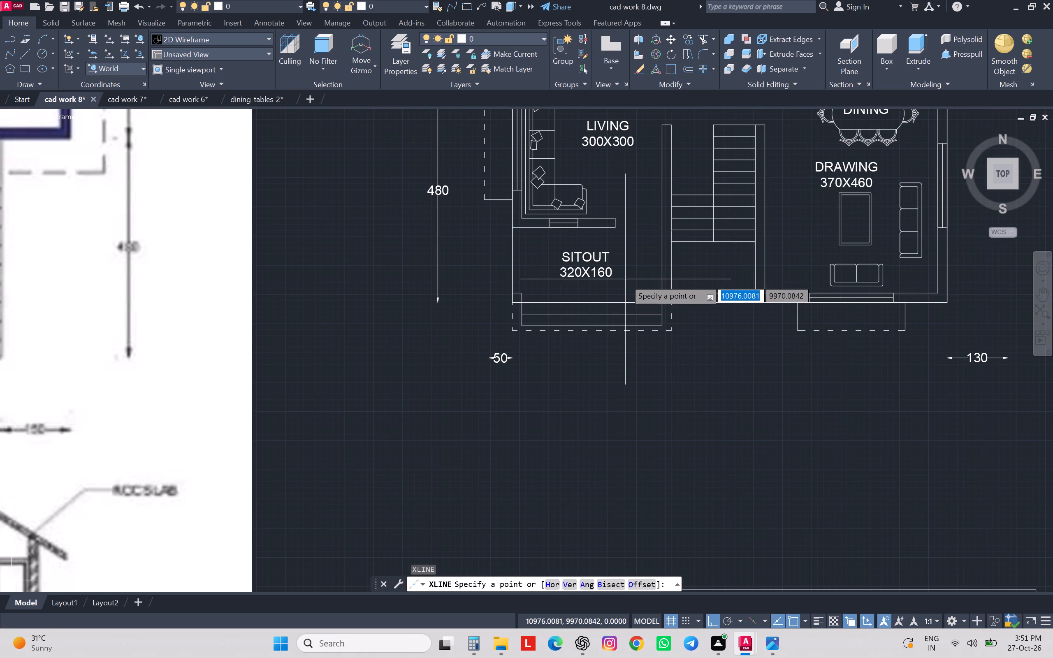
key("v")
key("Return")
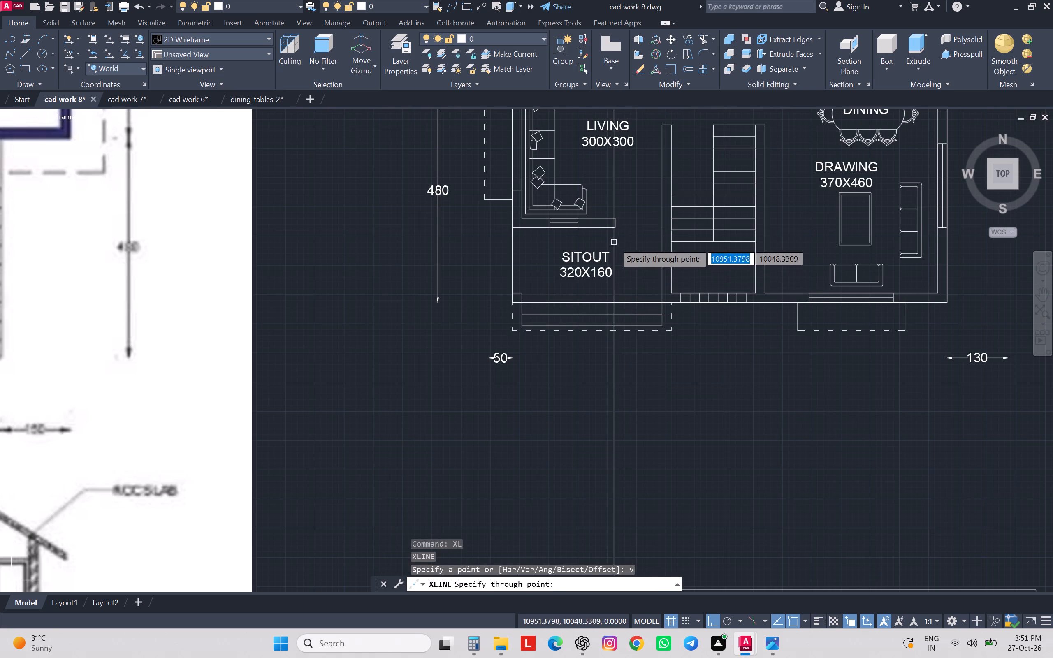
left_click(611, 229)
left_click(576, 227)
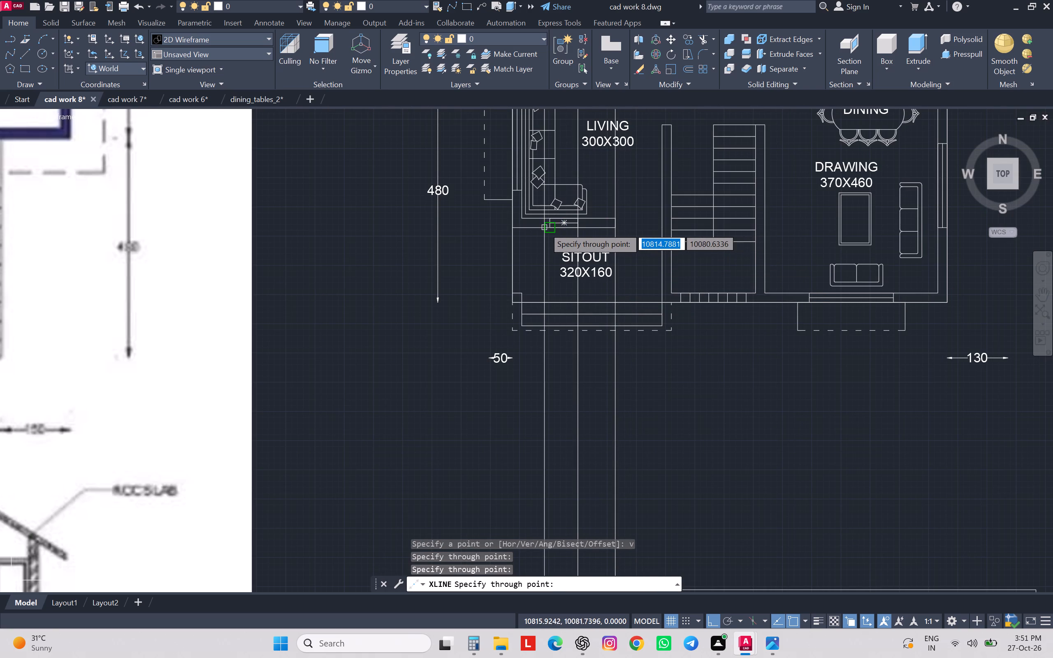
left_click(548, 227)
scroll(600, 206, "down", 3)
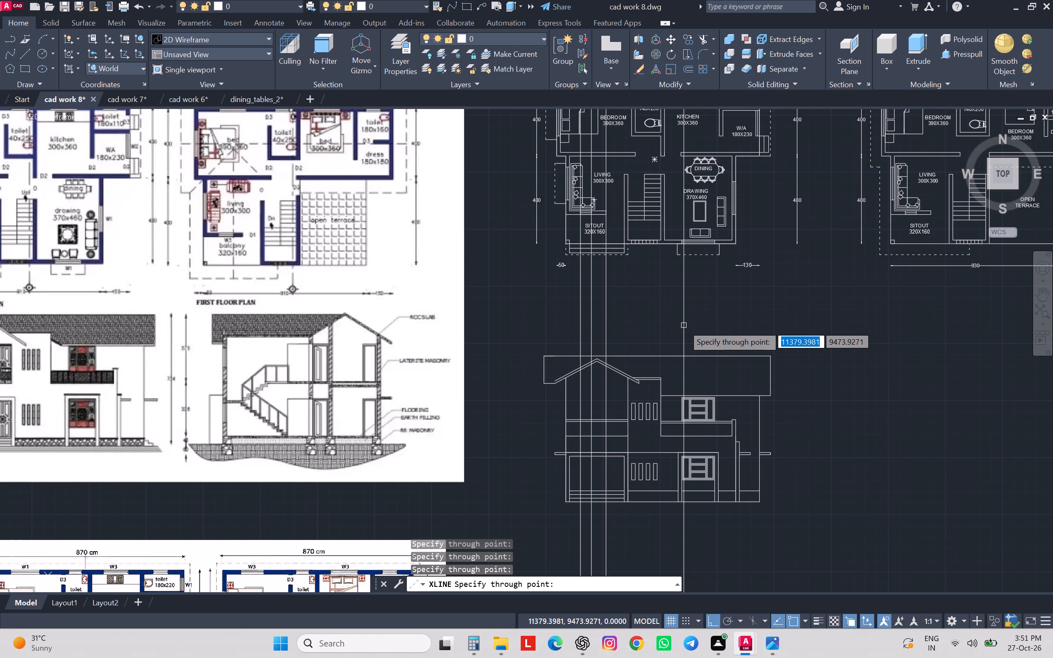
scroll(626, 252, "up", 4)
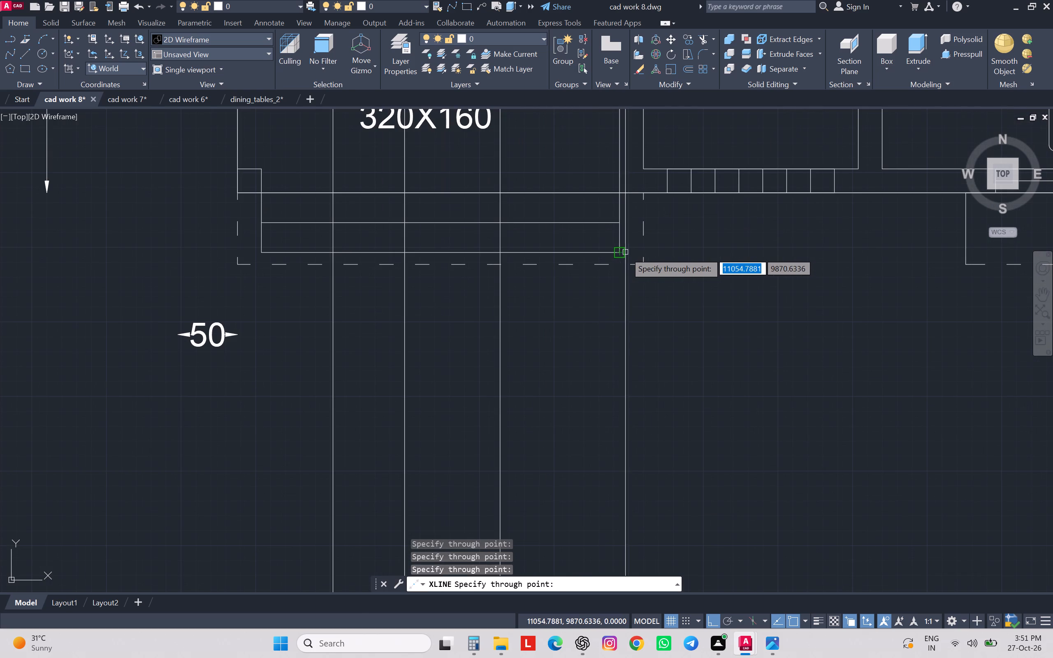
left_click(625, 252)
key("Escape")
key("Escape")
Examine the sitout's door and window arrangement in the reference front elevation against the projected lines.
scroll(655, 236, "down", 2)
middle_click_drag(698, 314, 673, 221)
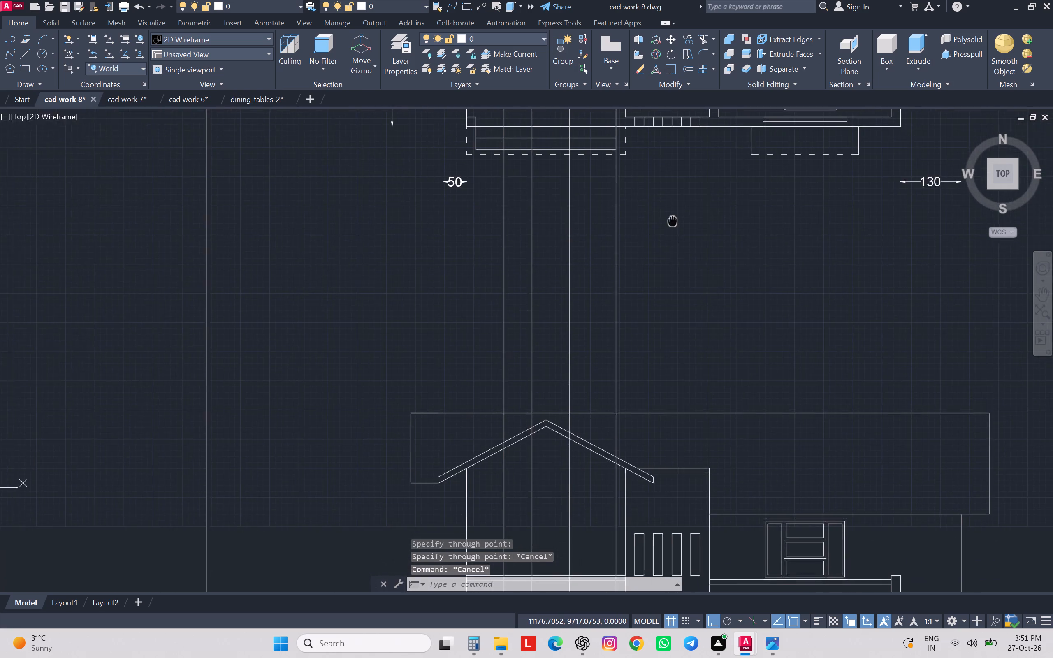
middle_click_drag(673, 221, 673, 220)
scroll(672, 223, "down", 2)
scroll(666, 433, "up", 3)
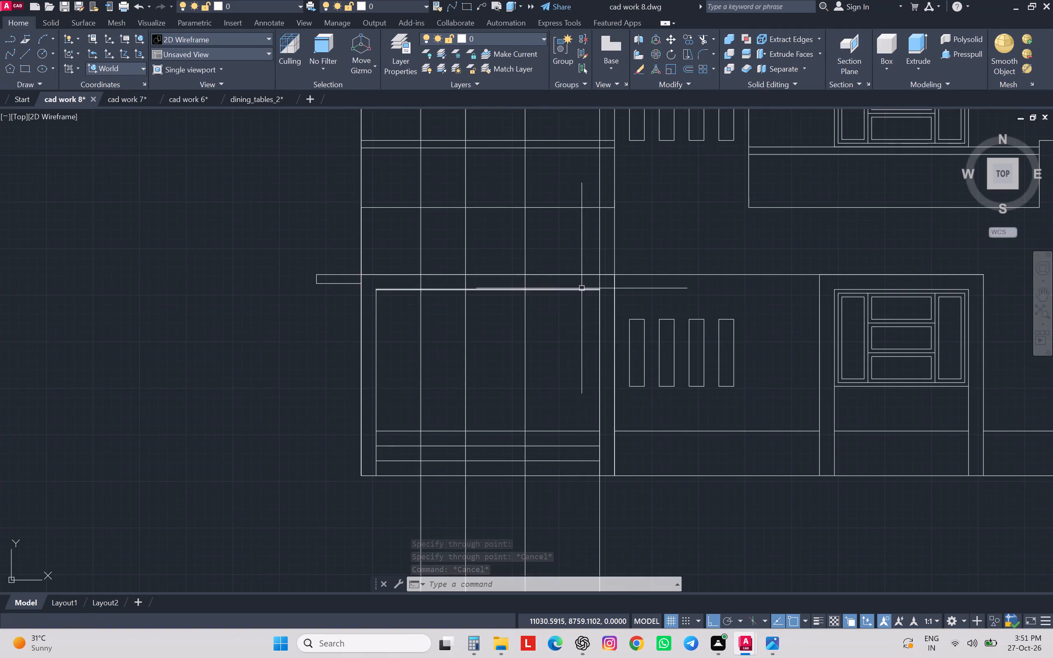
scroll(582, 288, "down", 7)
scroll(519, 342, "up", 3)
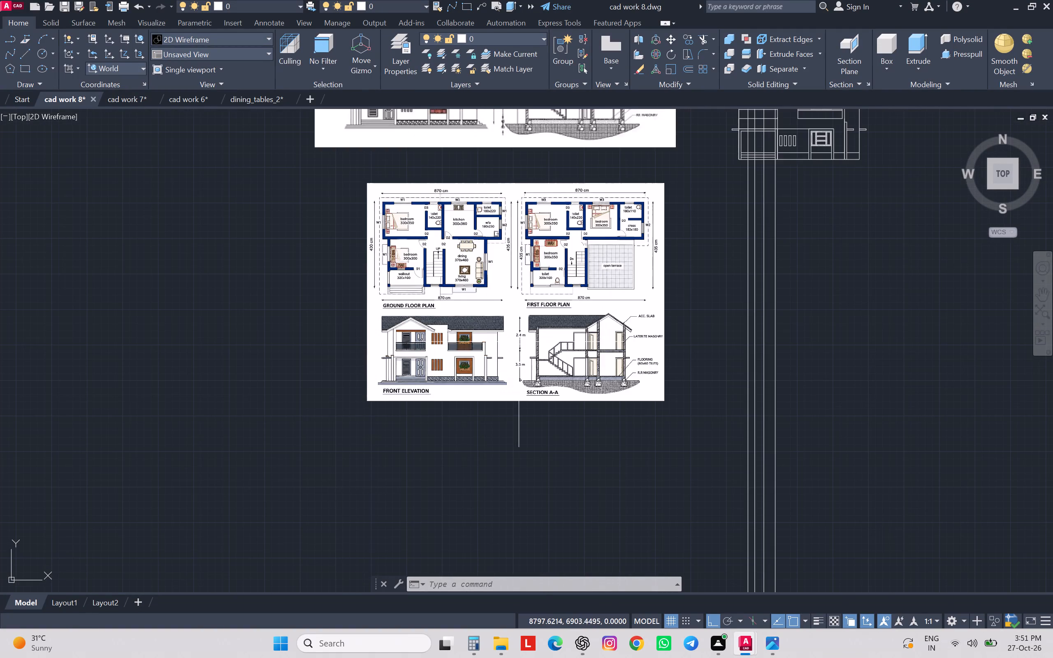
scroll(457, 359, "up", 1)
scroll(457, 359, "down", 2)
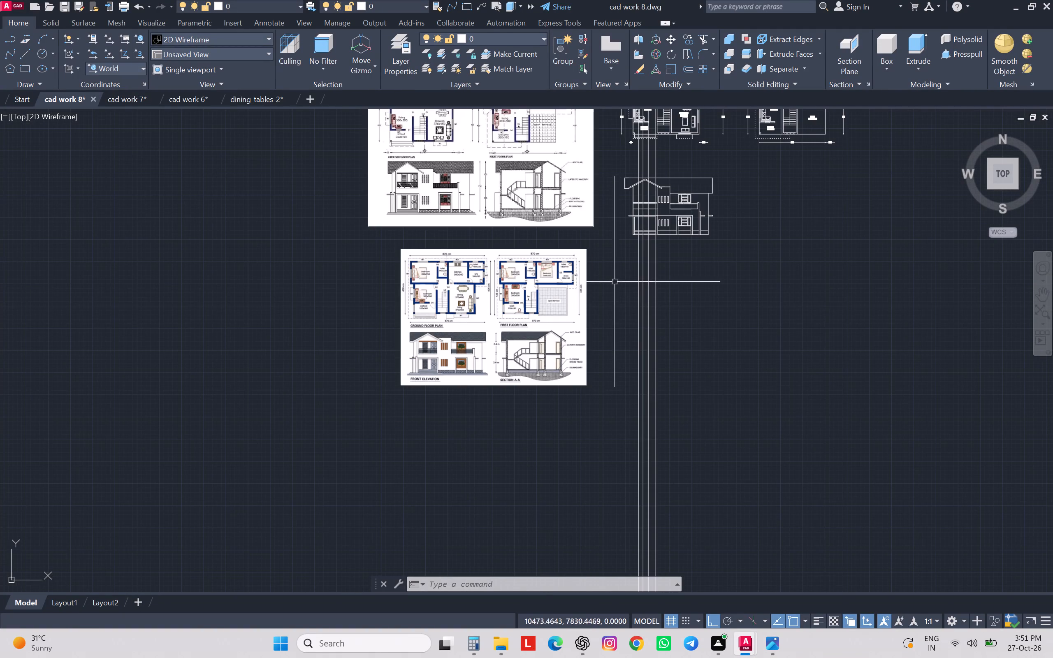
Trim the projected sitout wall-end line inside the top step band and the stair-side corner line across the front steps.
middle_click_drag(666, 292, 663, 418)
scroll(648, 379, "up", 3)
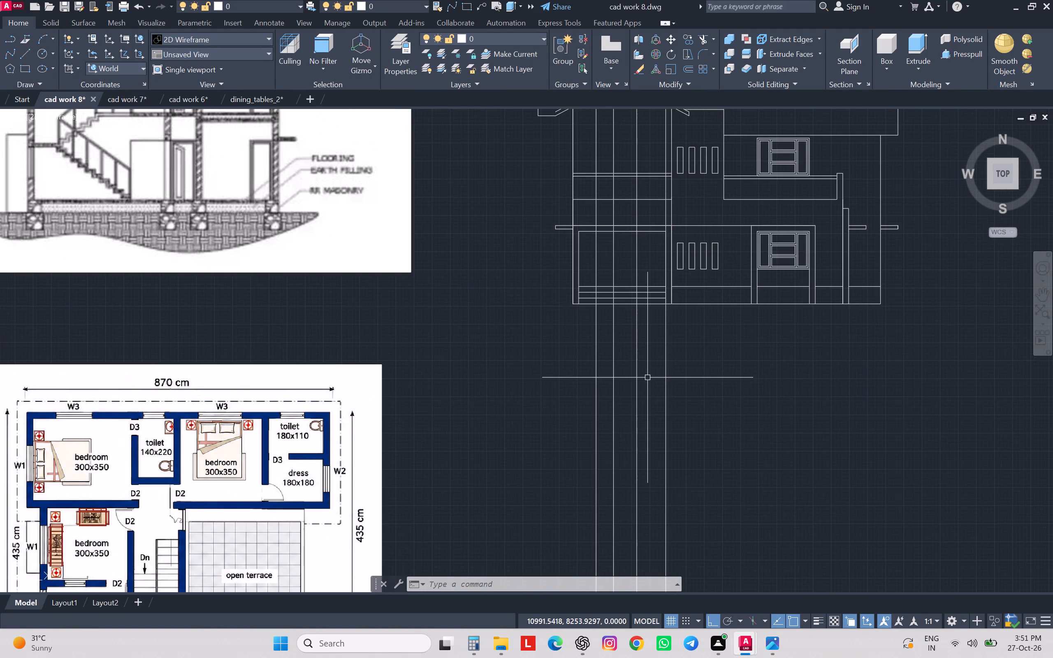
key("Escape")
key("Escape")
key("Escape")
key("Escape")
type("tr")
key("space")
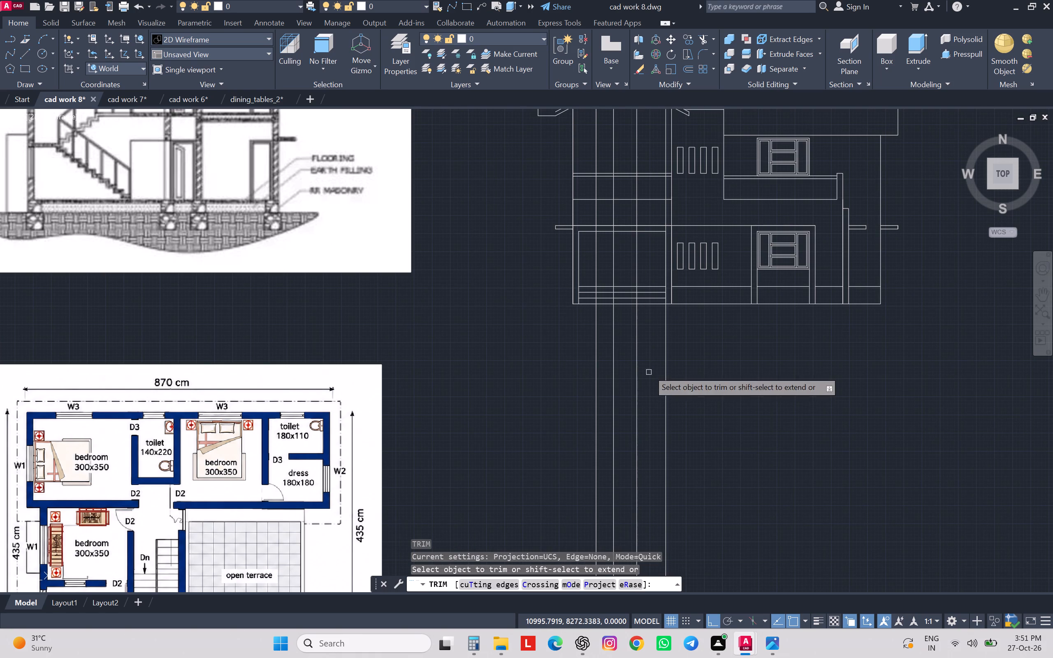
middle_click_drag(649, 335, 645, 369)
scroll(656, 321, "up", 3)
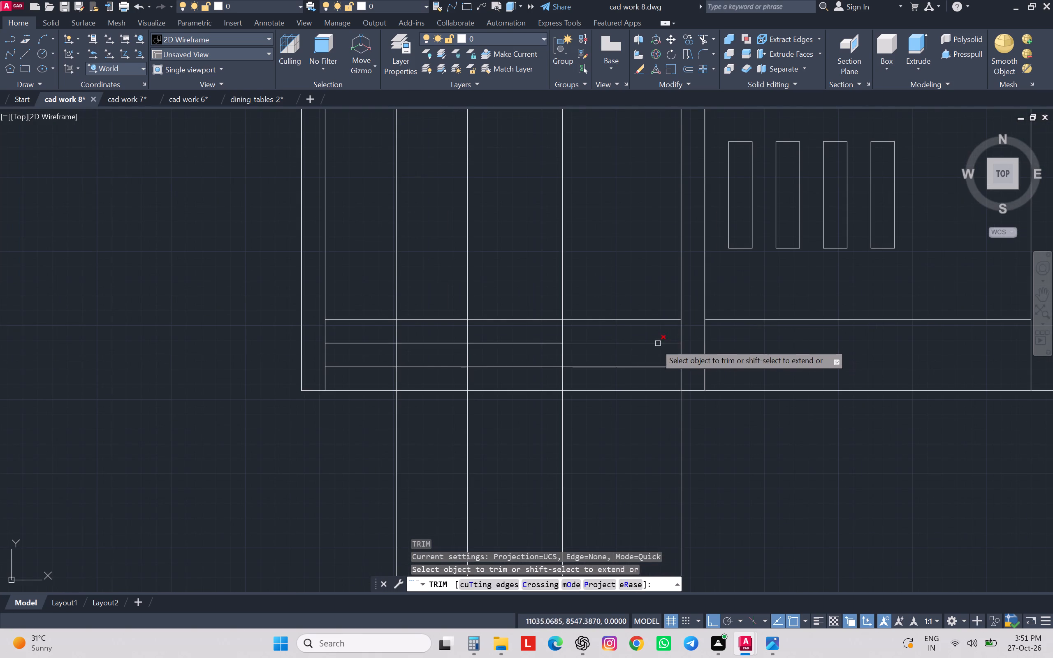
left_click(562, 336)
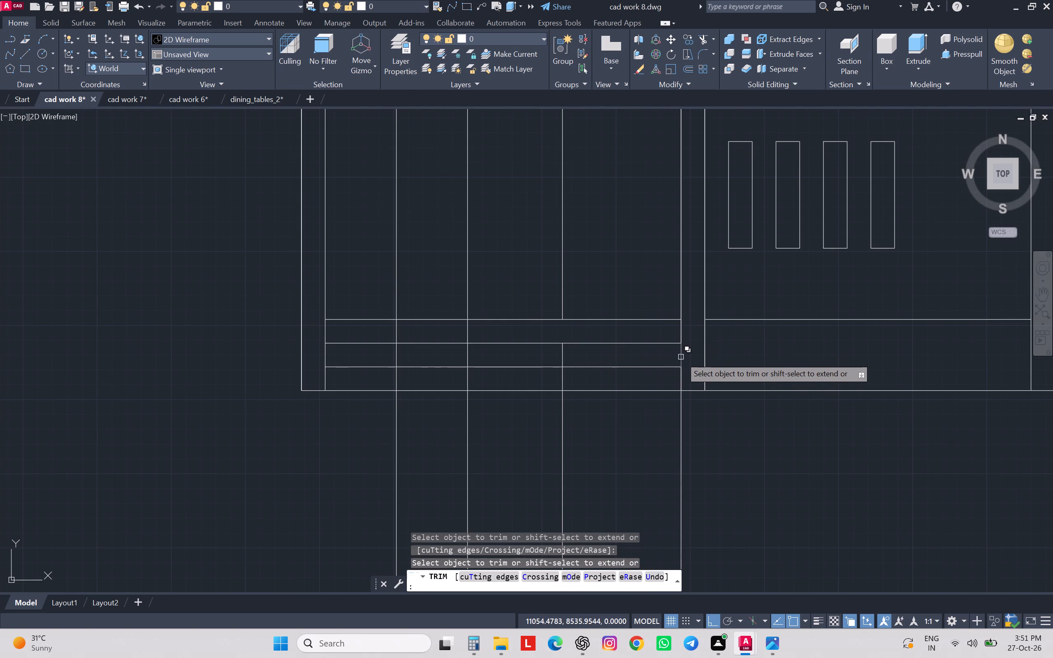
left_click(683, 408)
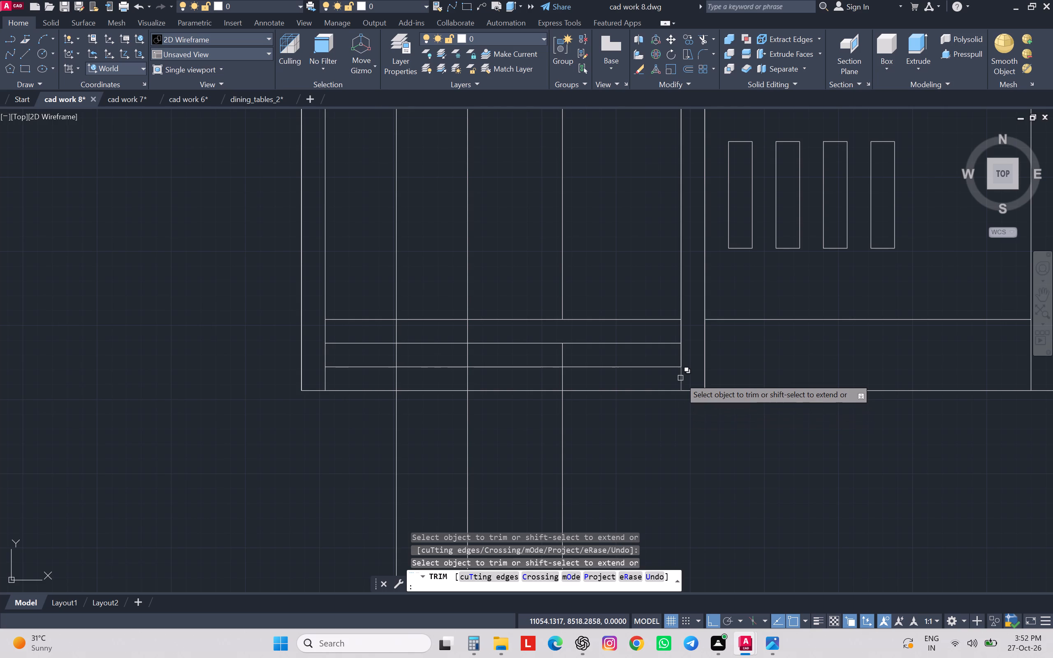
left_click(680, 378)
left_click(709, 421)
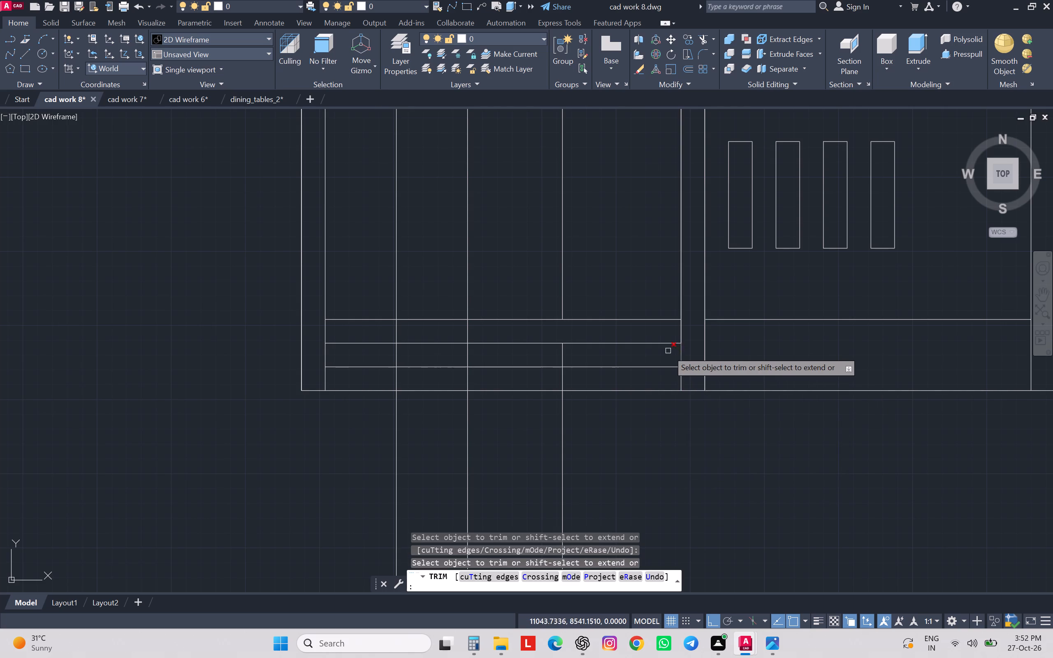
left_click(680, 352)
left_click(708, 397)
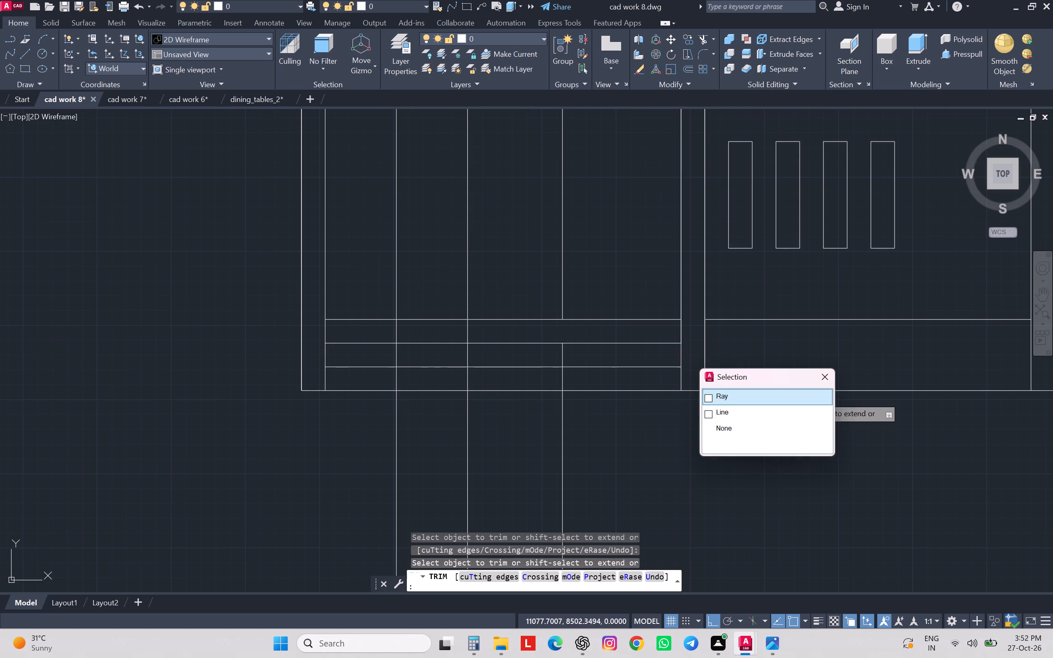
left_click(680, 336)
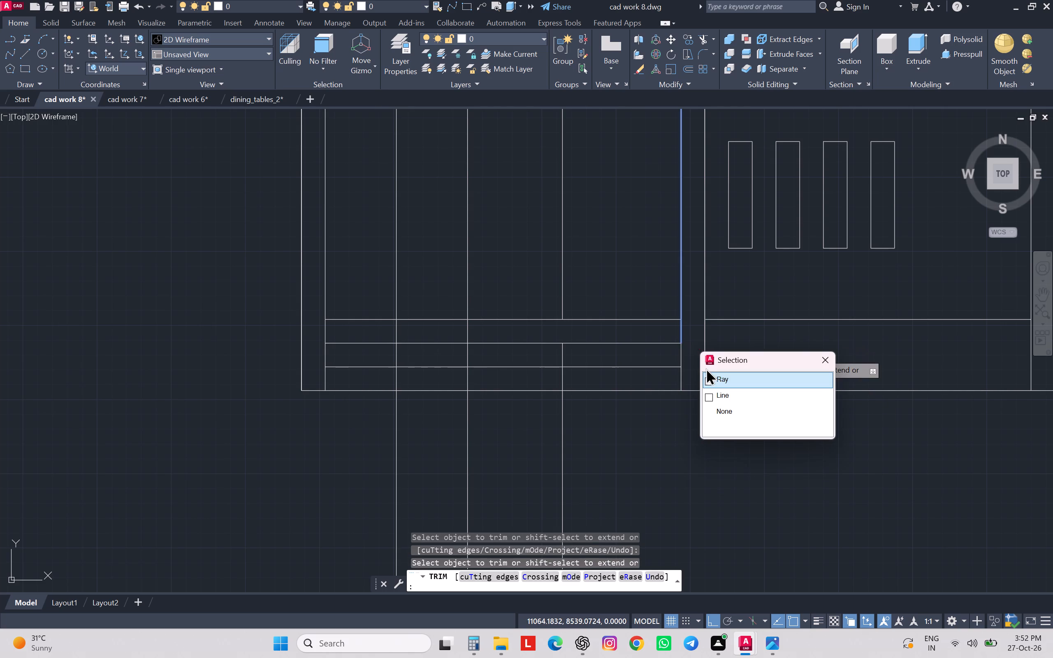
left_click(706, 378)
scroll(706, 378, "down", 1)
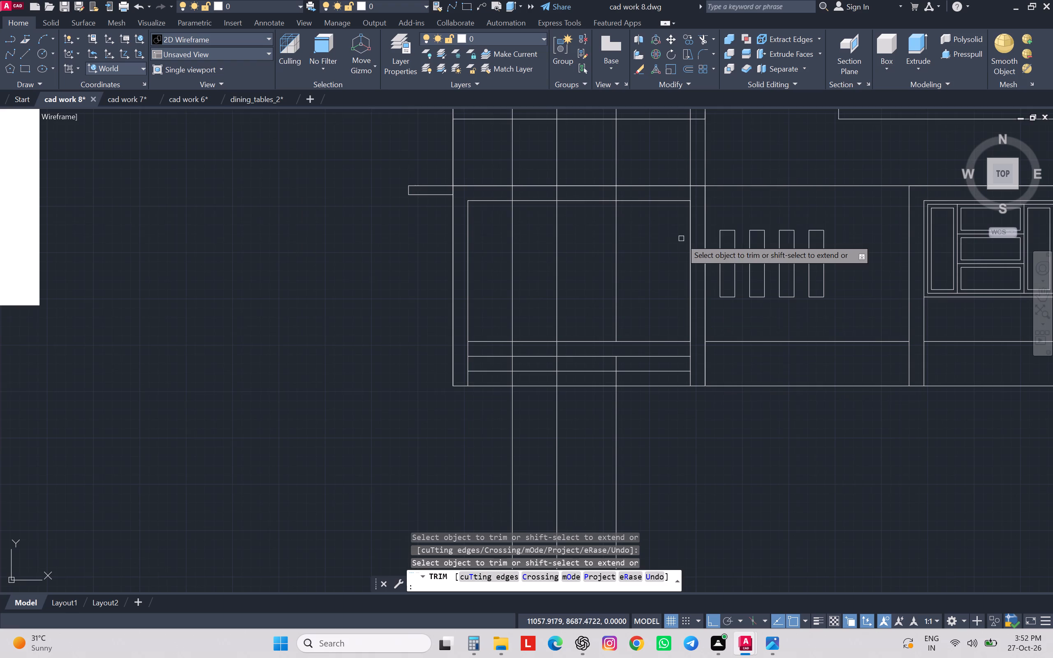
Trim the projected window and wall-end lines between the sitout opening's head and the slab line, and the window lines below the sitout floor.
left_click(619, 196)
left_click(613, 197)
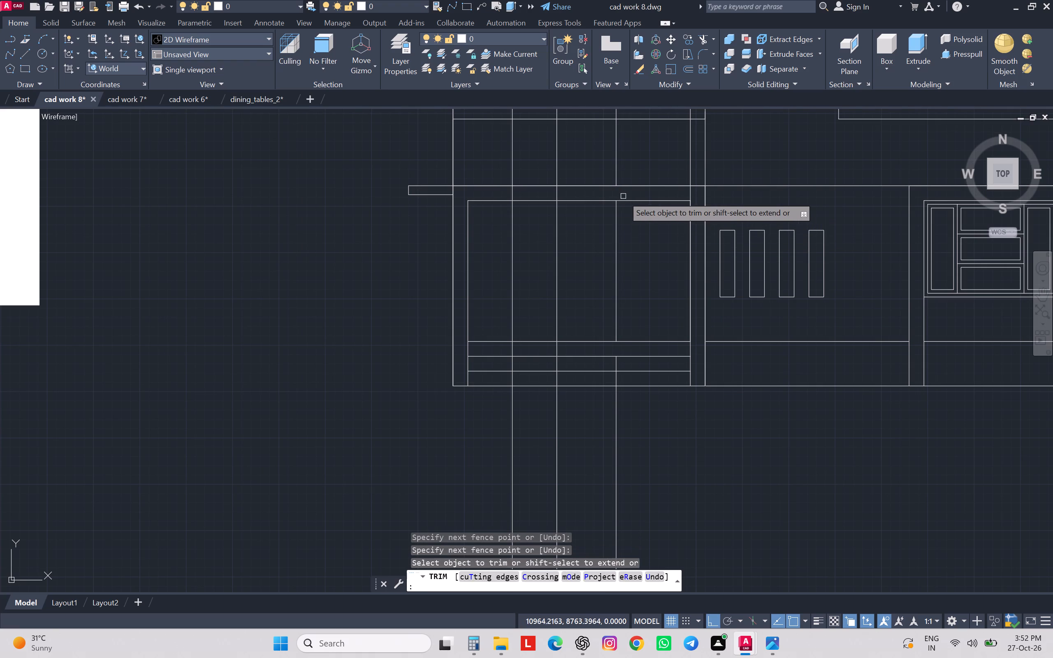
left_click(557, 350)
left_click(511, 351)
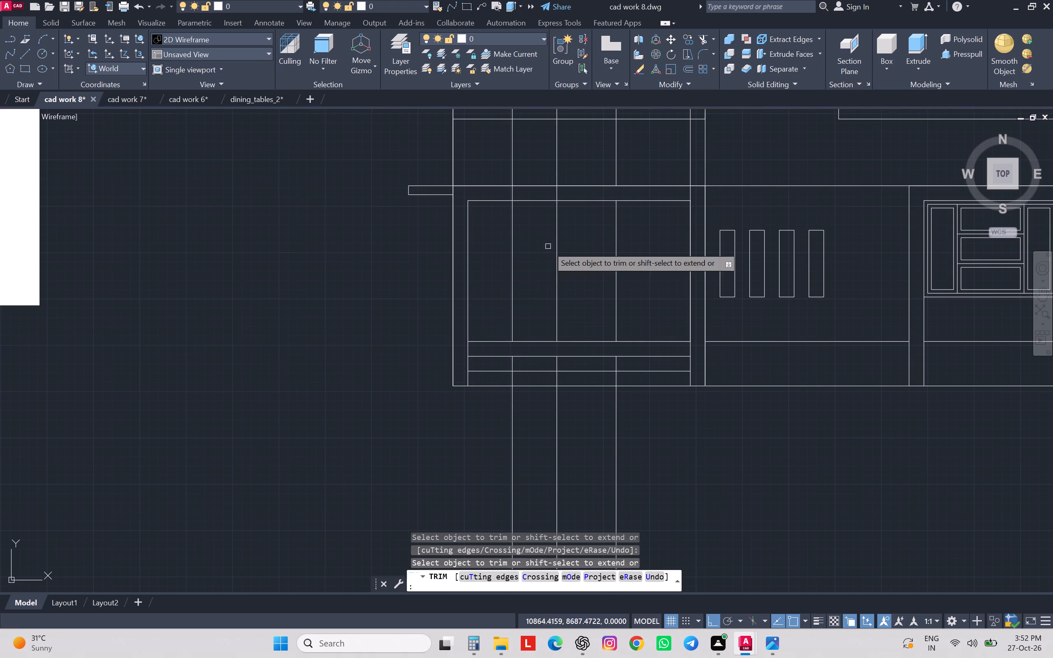
left_click(557, 196)
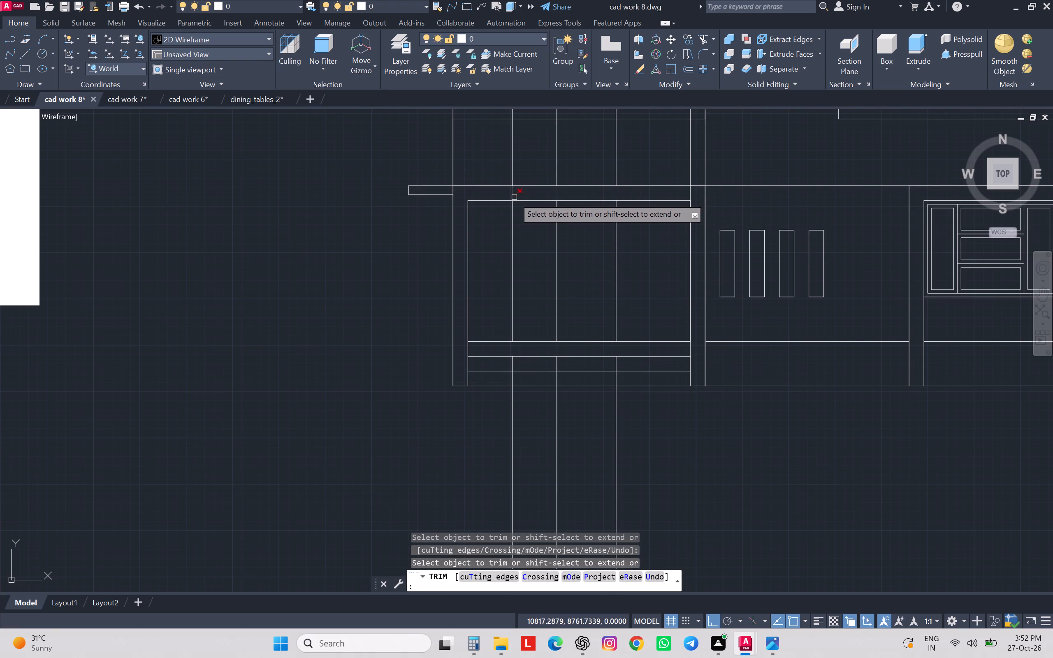
left_click(513, 197)
middle_click_drag(616, 390, 624, 436)
key("Escape")
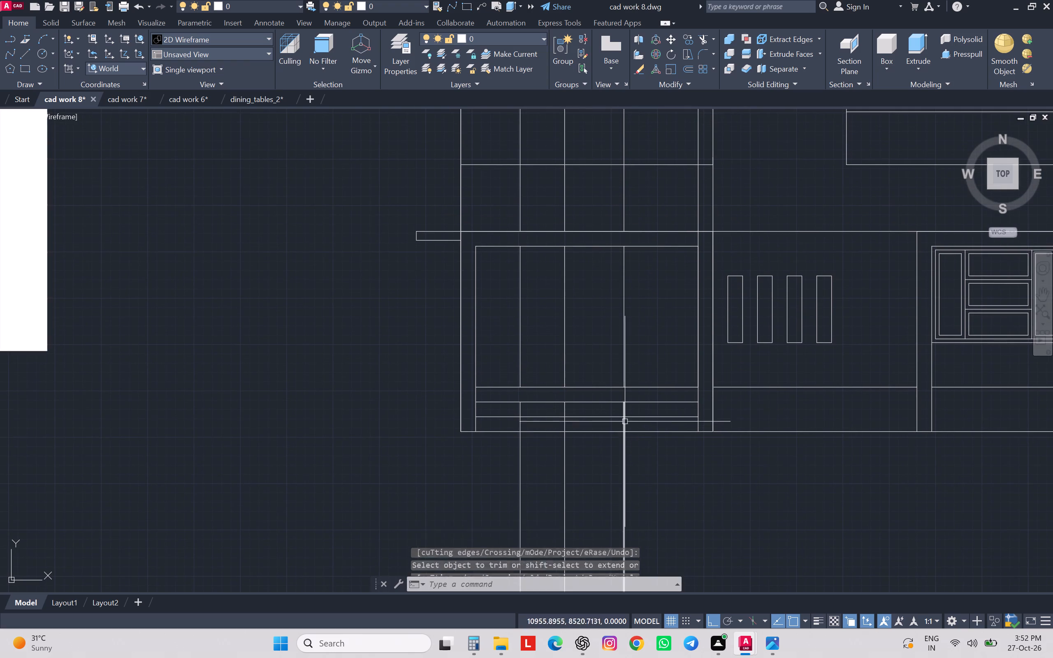
key("Escape")
Delete the leftover projection rays above the sitout opening and below the front steps, keeping the segments inside the opening.
scroll(629, 407, "down", 3)
left_click(674, 240)
left_click(537, 236)
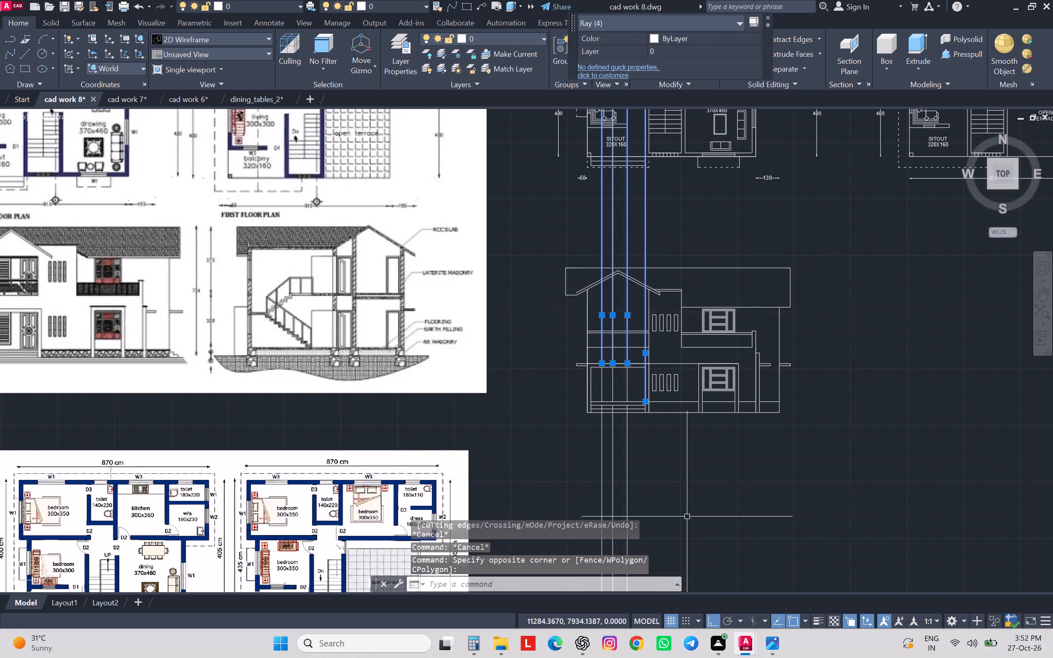
left_click_drag(665, 474, 638, 475)
left_click(569, 477)
key("Delete")
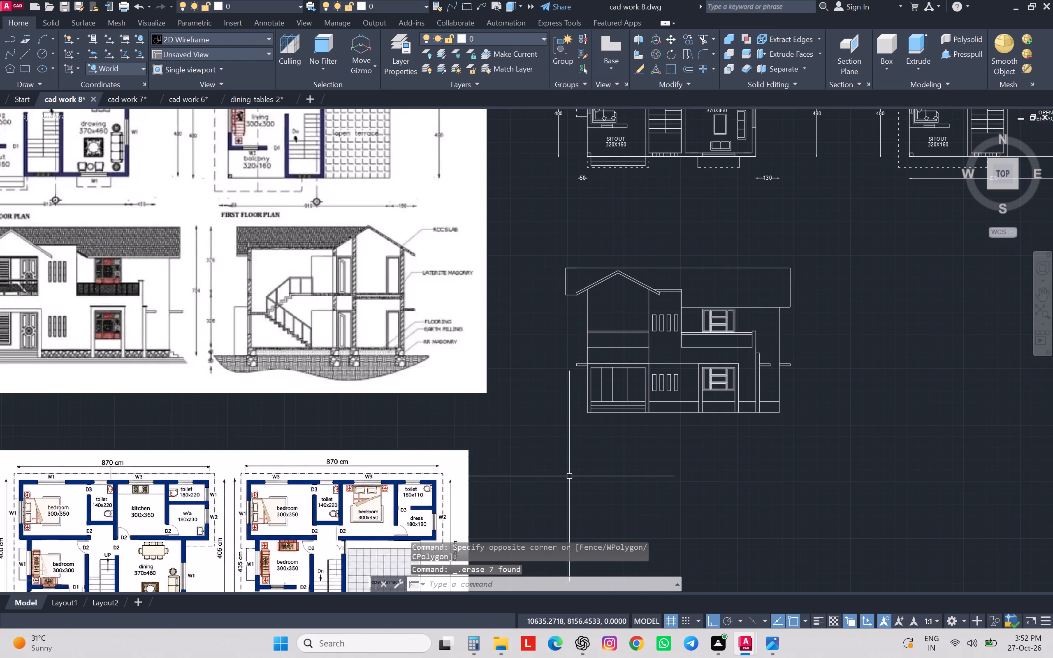
Offset the sitout floor line 30 upward as the sitout window's sill line.
scroll(642, 409, "down", 1)
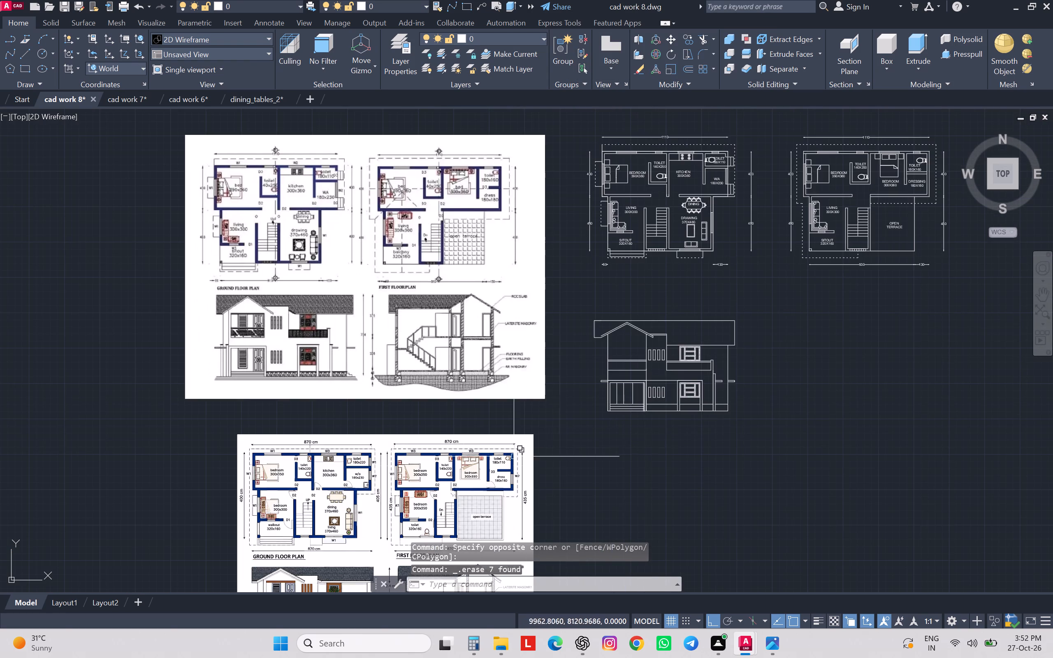
scroll(253, 372, "up", 2)
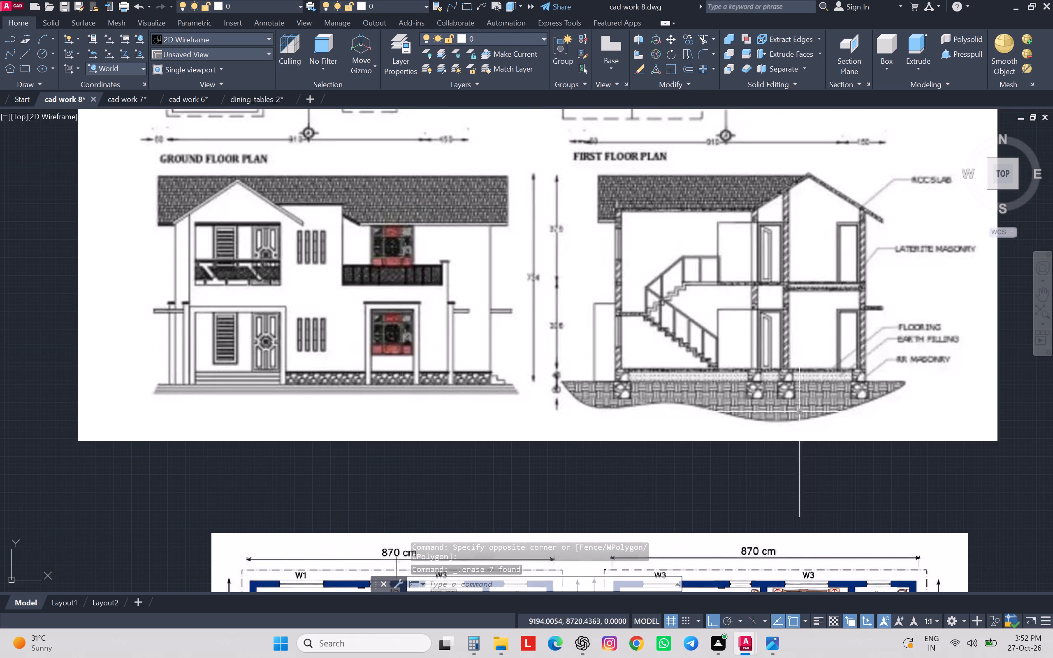
middle_click_drag(799, 378, 577, 439)
scroll(589, 421, "down", 1)
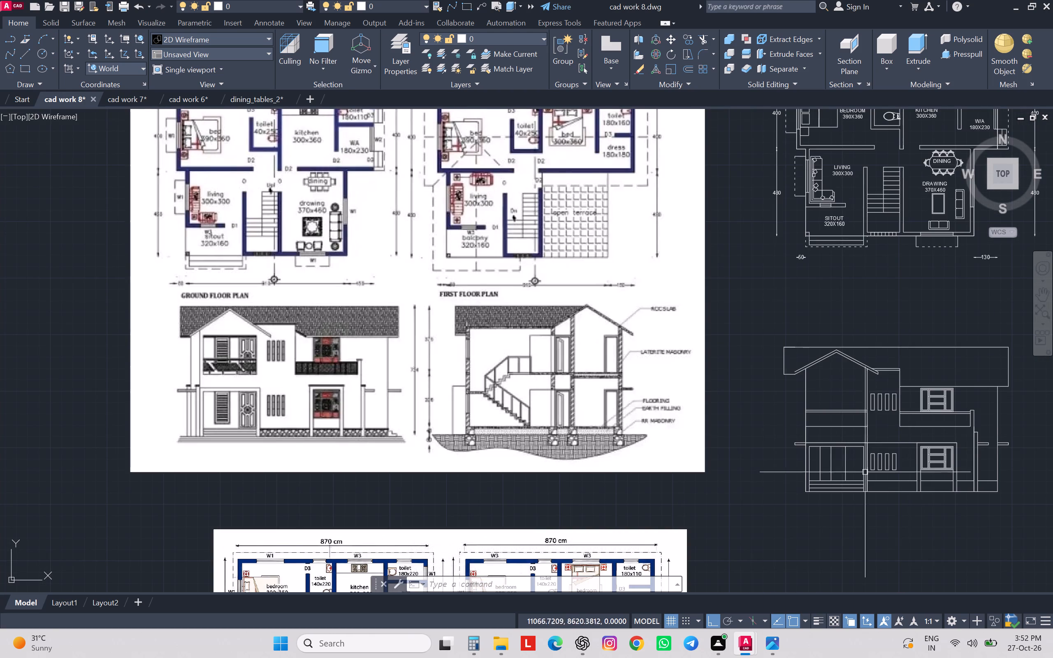
scroll(864, 475, "up", 3)
left_click(832, 500)
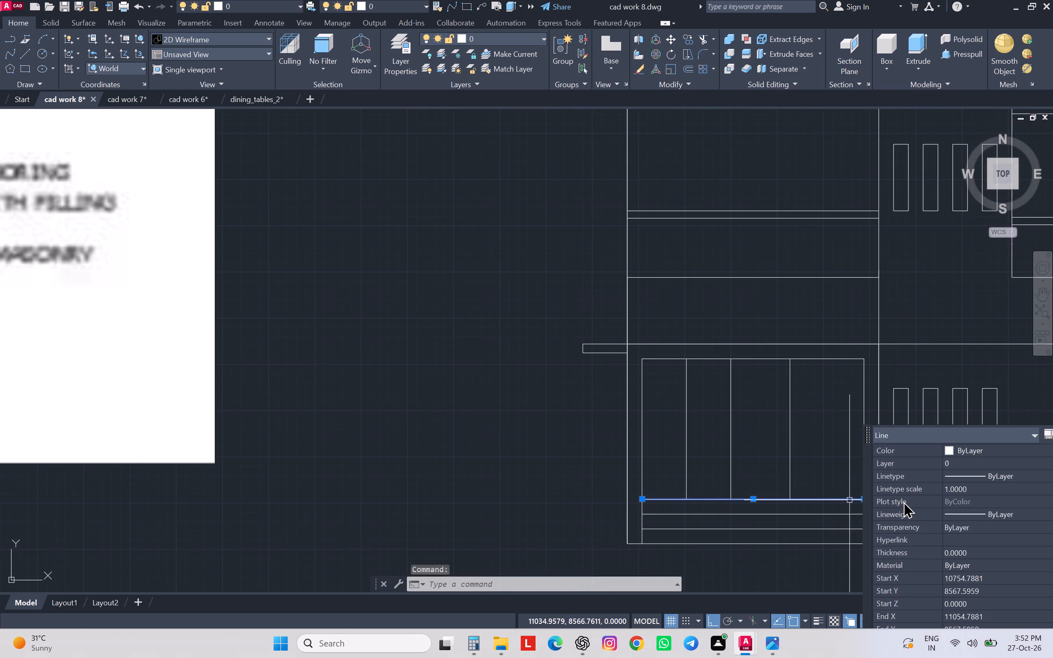
key("o")
key("Return")
type("30")
key("Return")
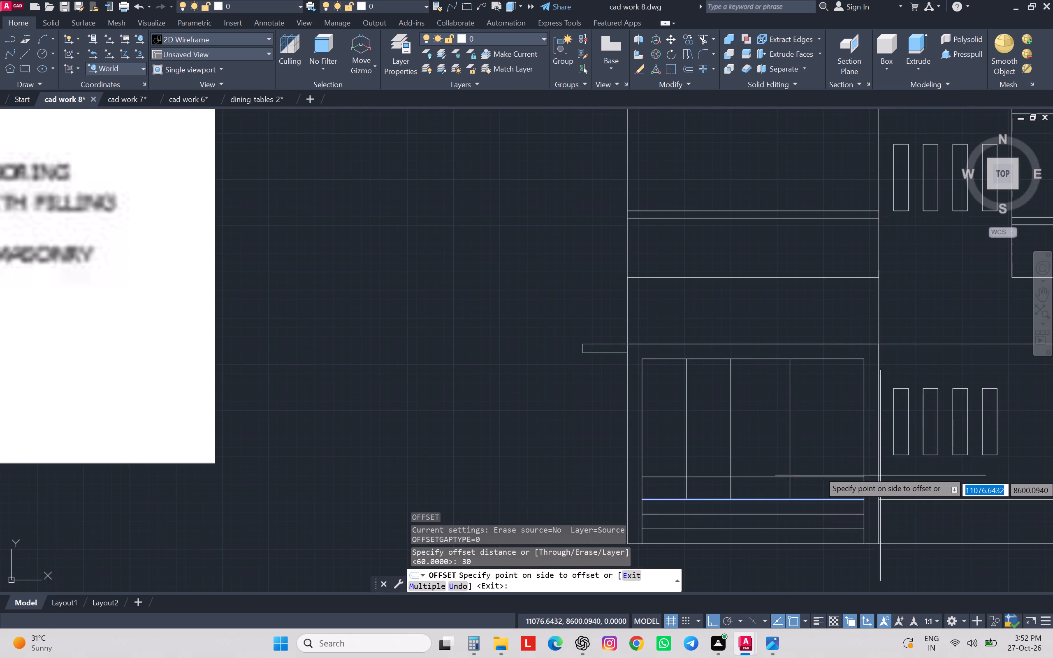
left_click(823, 458)
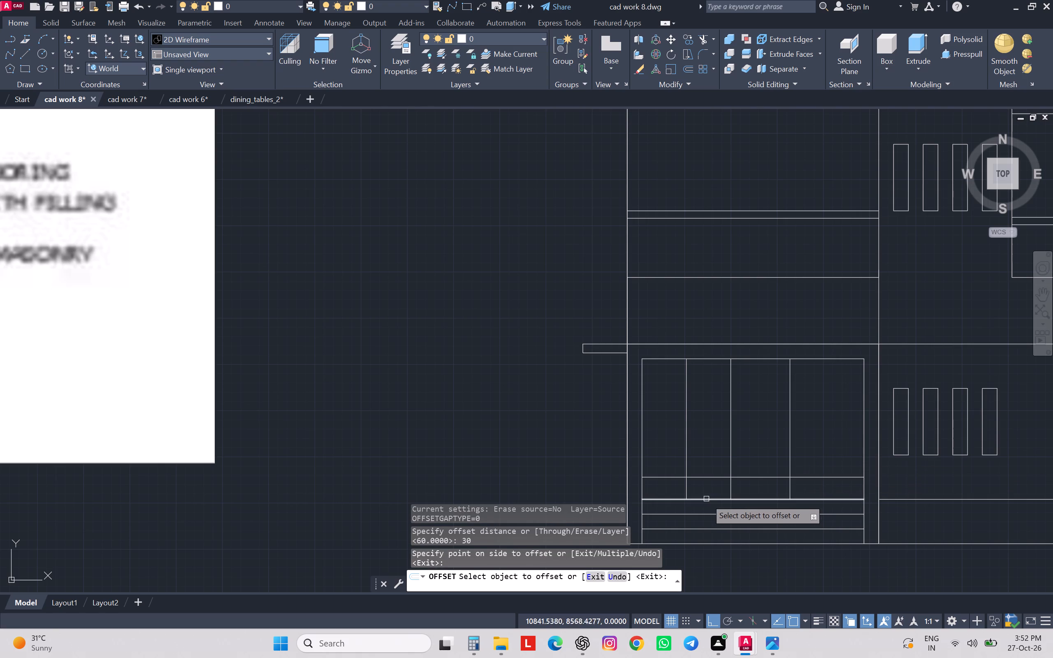
key("Escape")
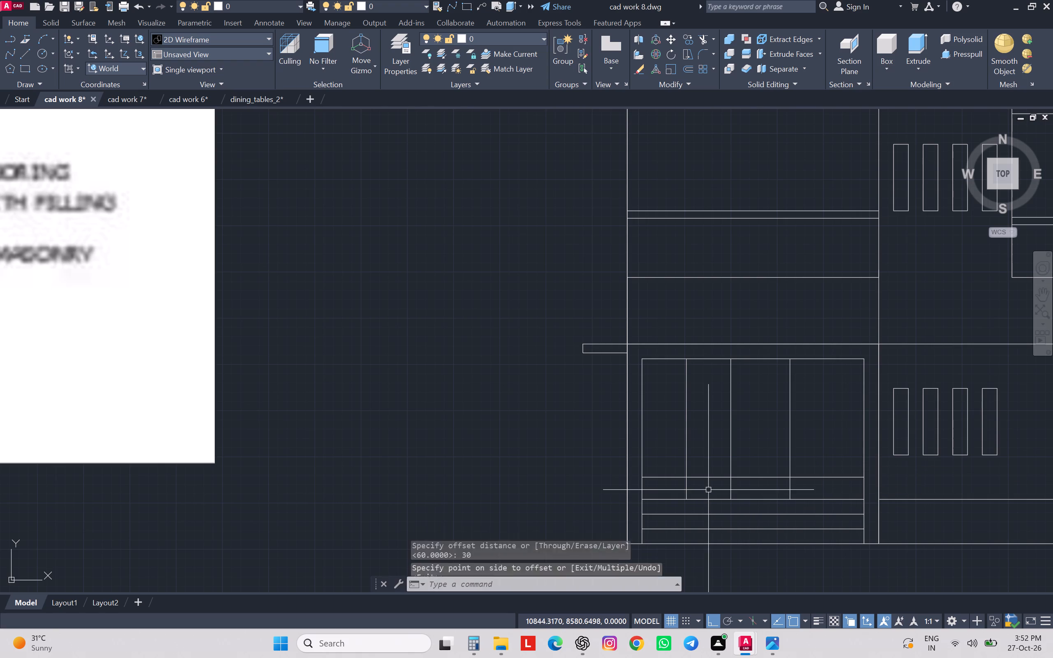
key("Escape")
key("Escape")
key("Escape")
Fillet the sill line with both projected window edges at zero radius to close the sitout window's bottom corners.
key("f")
key("space")
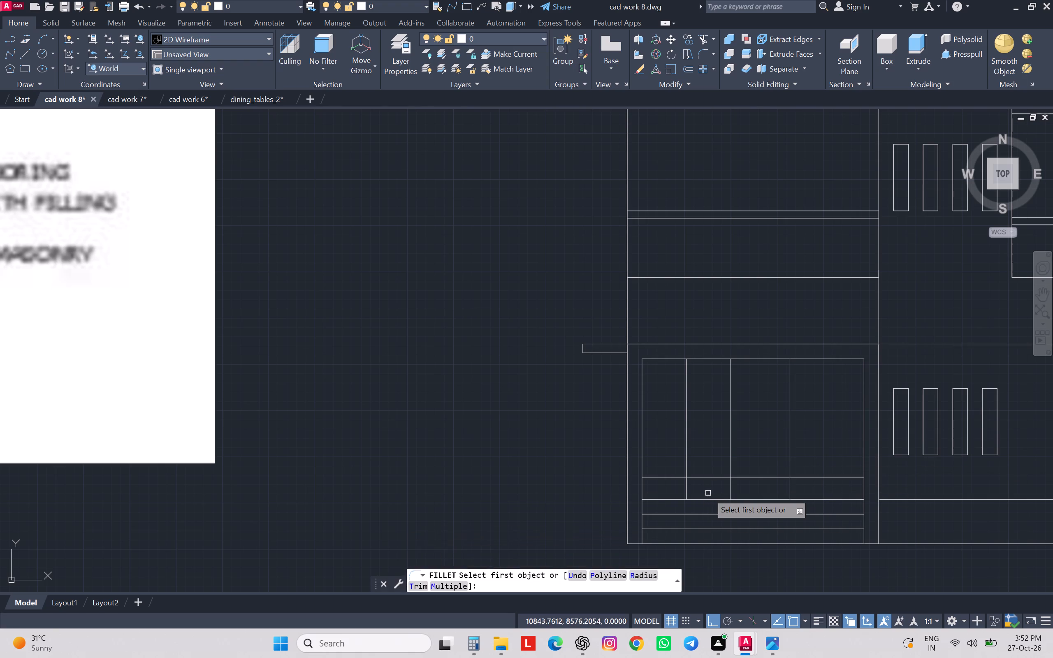
left_click(687, 471)
left_click(697, 479)
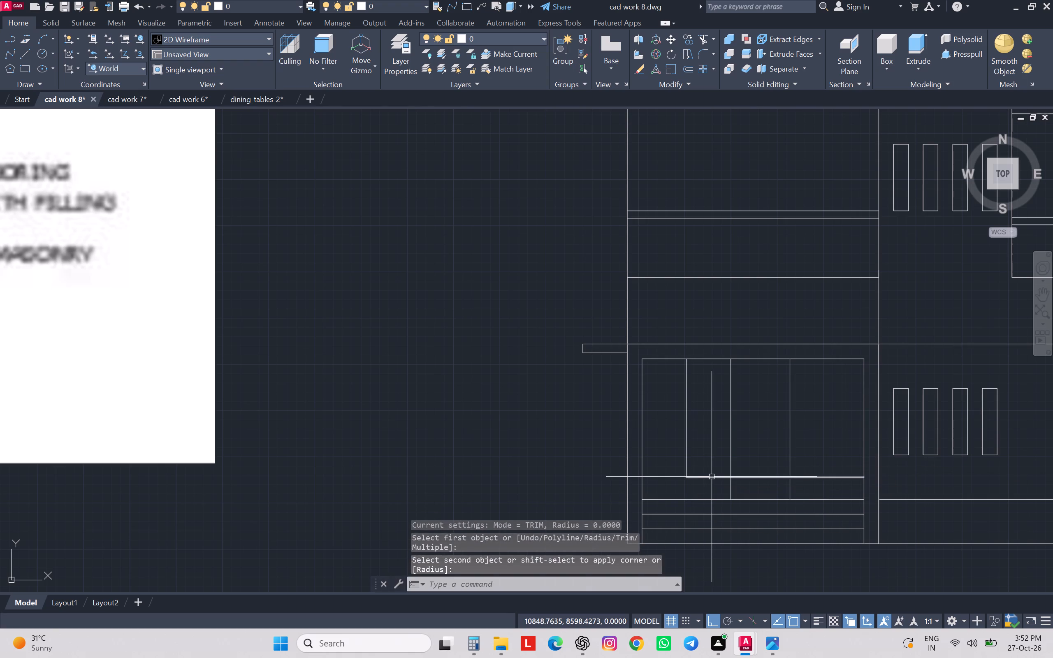
key("space")
left_click(712, 477)
left_click(729, 463)
Offset the sitout window's two side edges, head line and sill line 5 inward for the window frame.
scroll(770, 477, "down", 1)
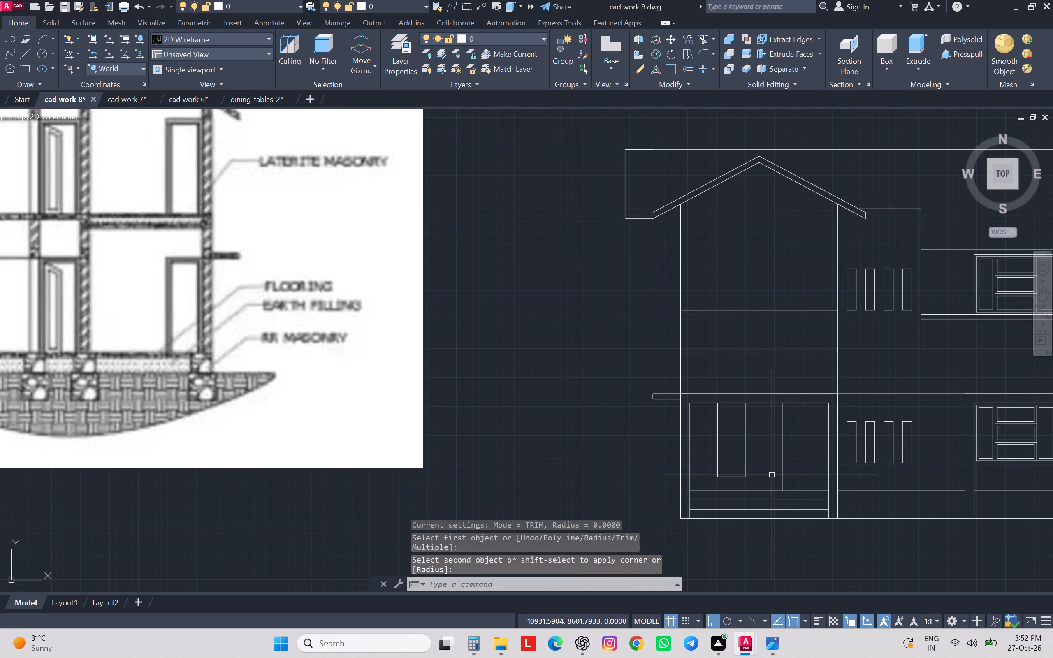
scroll(775, 474, "down", 2)
scroll(767, 468, "up", 2)
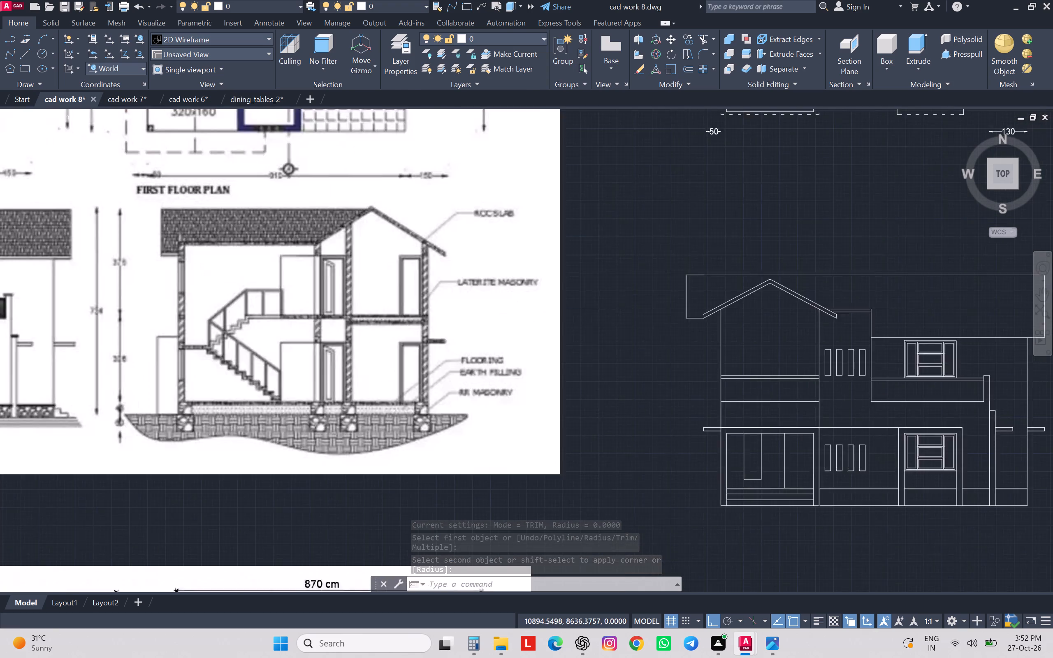
scroll(767, 468, "up", 1)
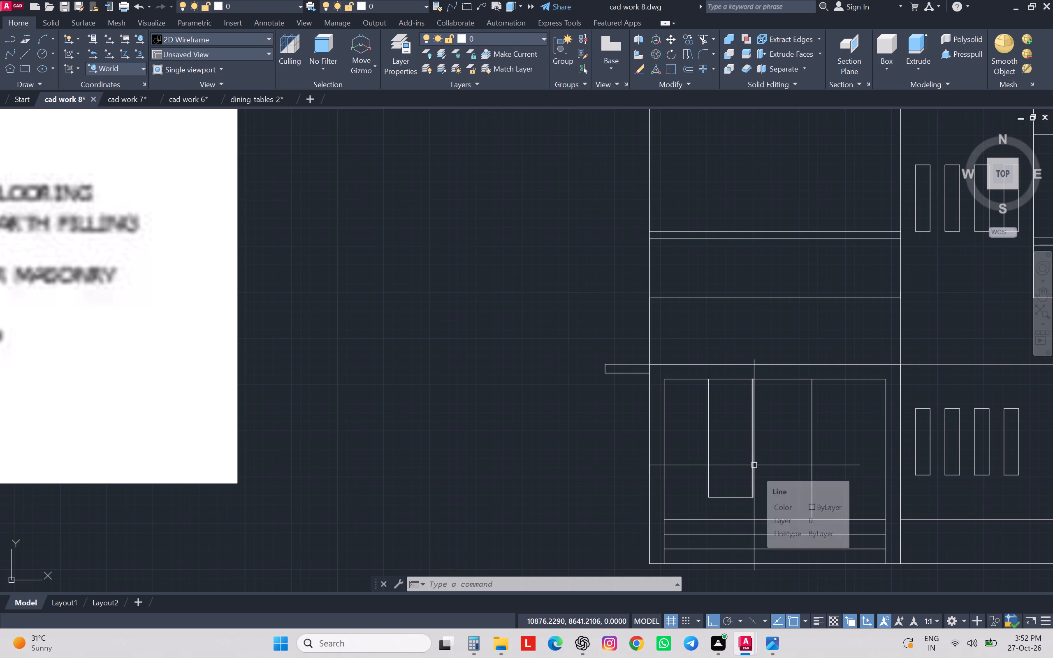
key("Escape")
key("Escape")
key("Escape")
key("Escape")
key("Escape")
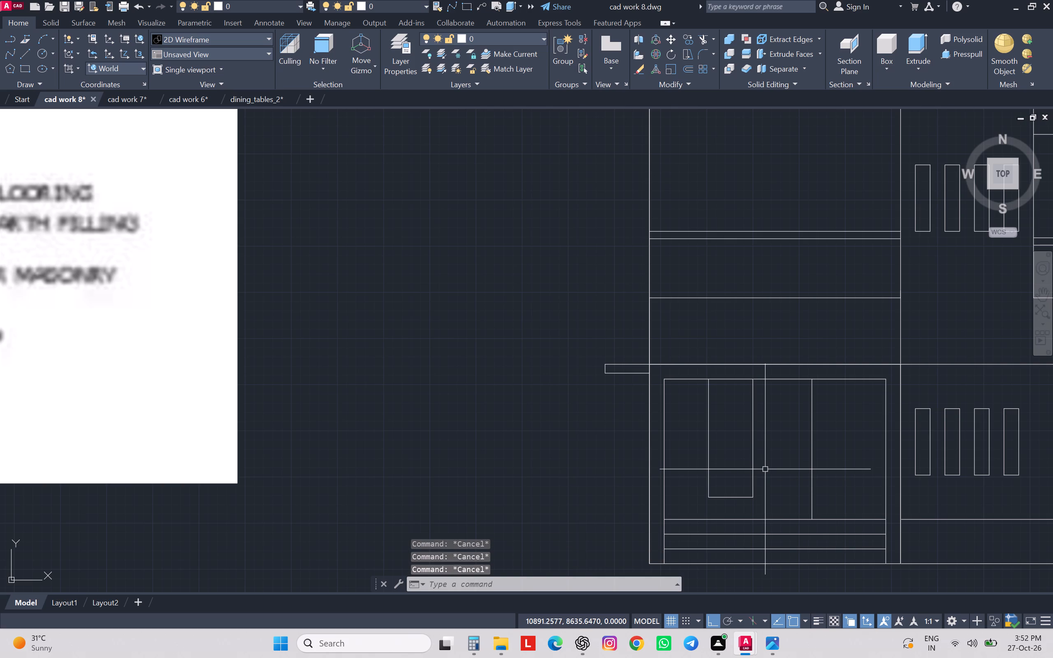
key("o")
key("Return")
key("5")
key("Return")
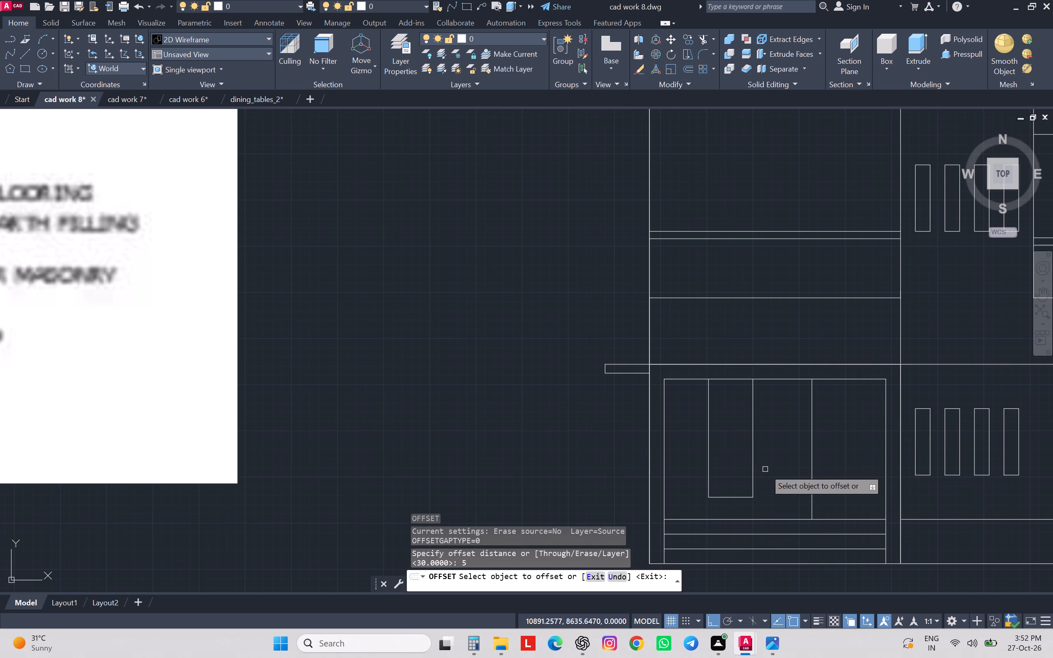
left_click(754, 467)
left_click(742, 464)
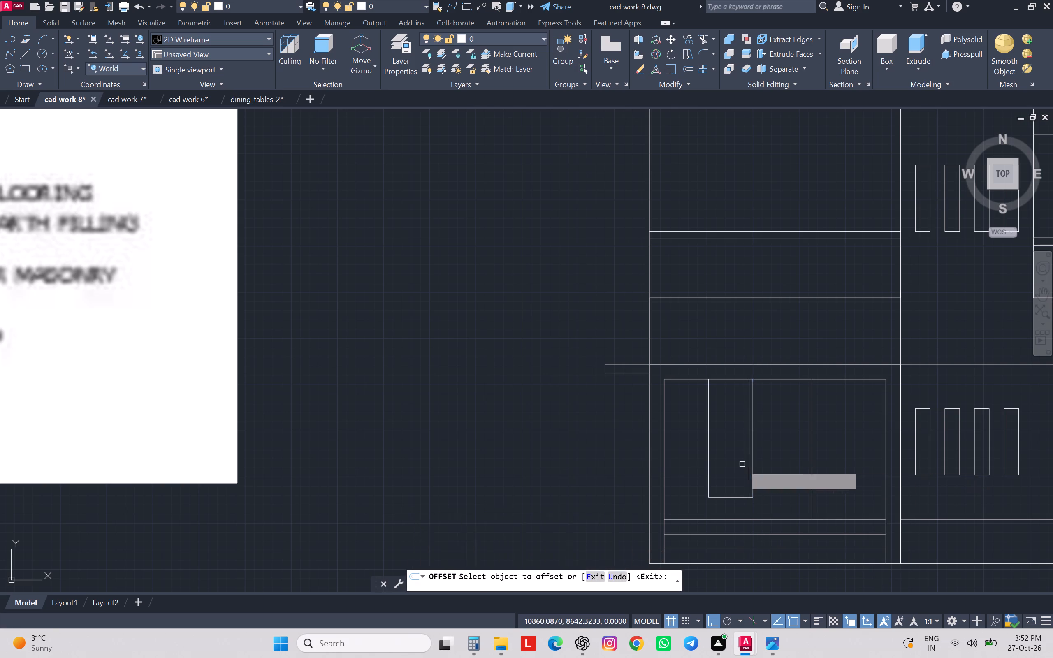
left_click(710, 464)
left_click_drag(724, 462, 726, 454)
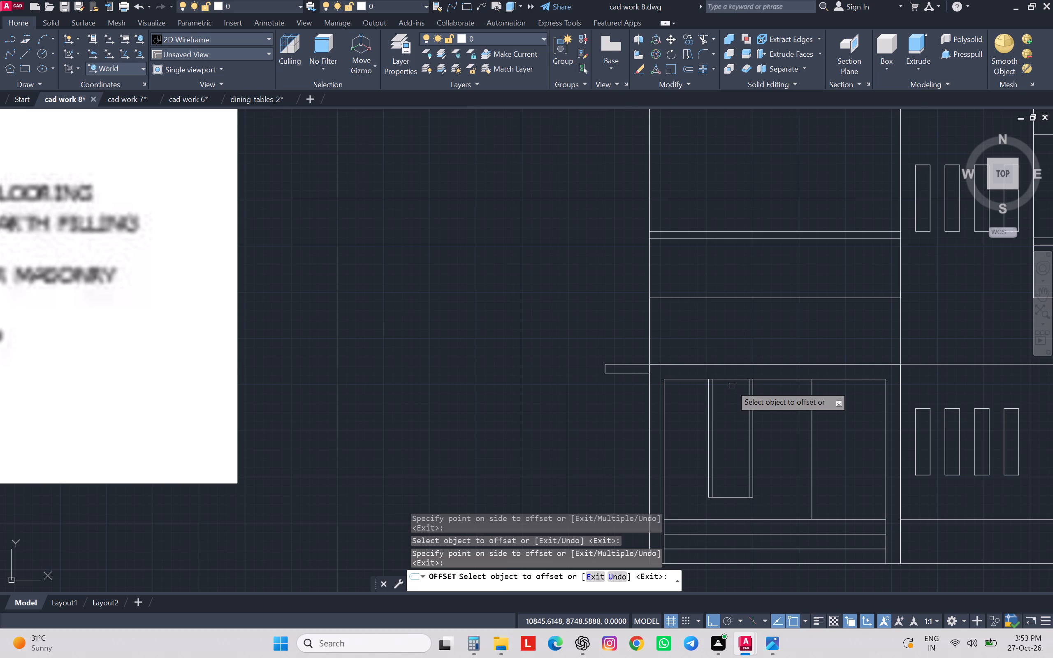
left_click(733, 380)
left_click(733, 403)
left_click_drag(740, 498, 740, 493)
left_click(740, 462)
key("Escape")
key("Escape")
key("Escape")
key("Escape")
Fillet the sitout window's inner sill line with both inner side lines at zero radius to close the frame's bottom corners.
key("f")
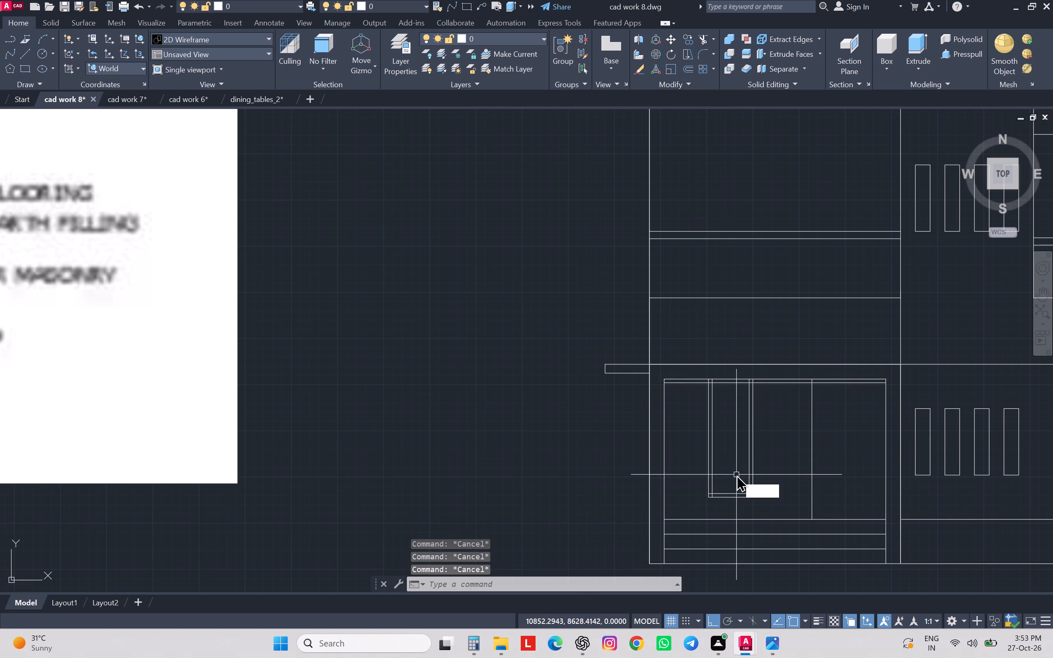
key("space")
scroll(733, 485, "up", 4)
left_click(669, 540)
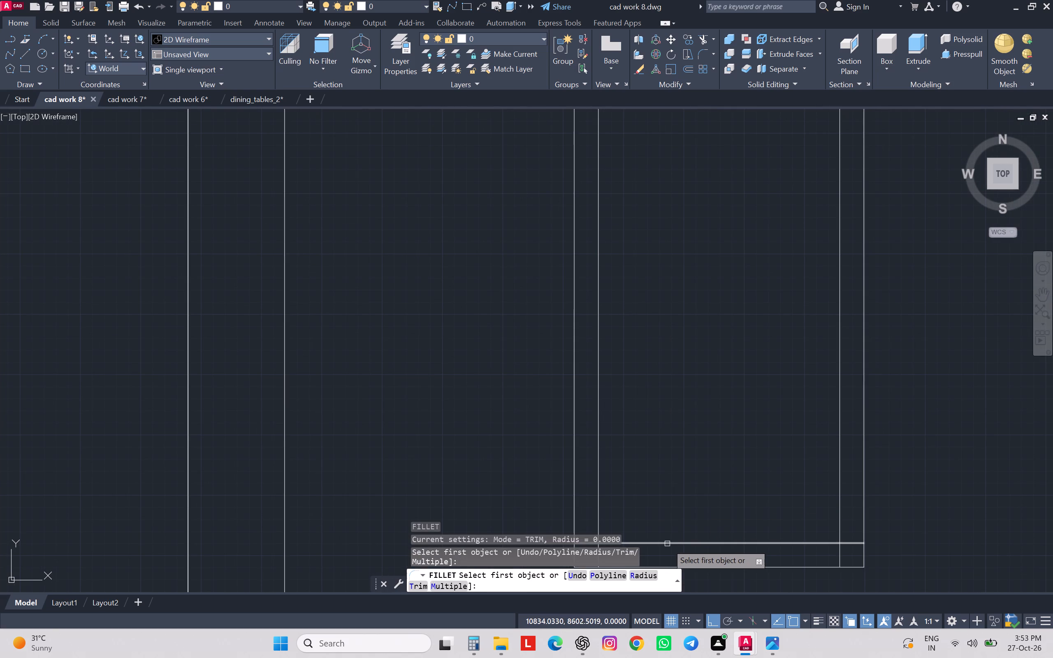
left_click(667, 544)
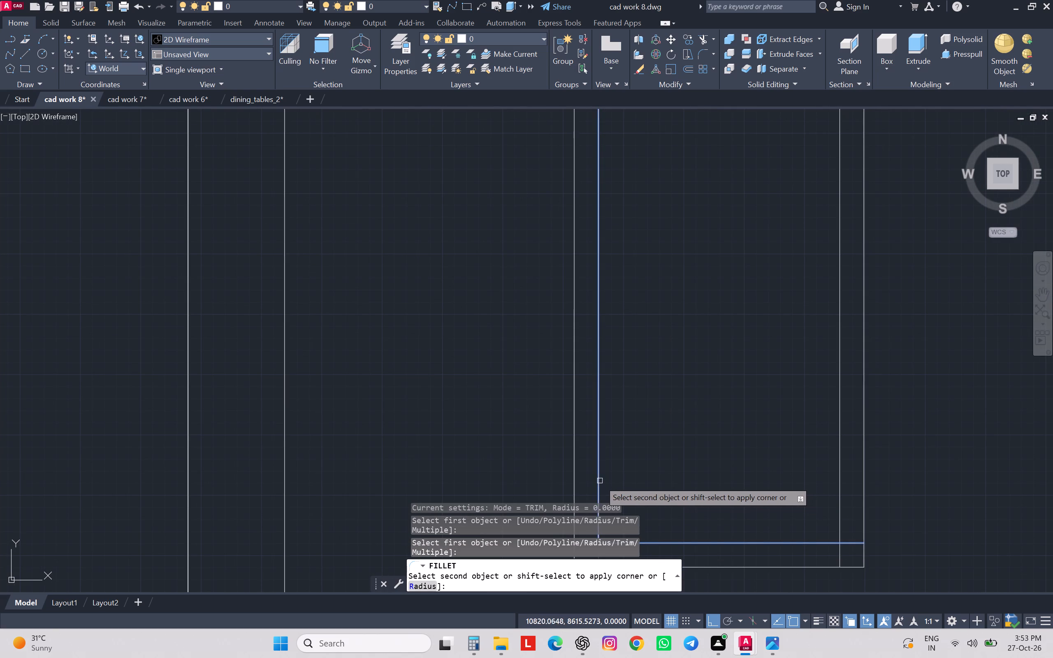
left_click(599, 481)
key("space")
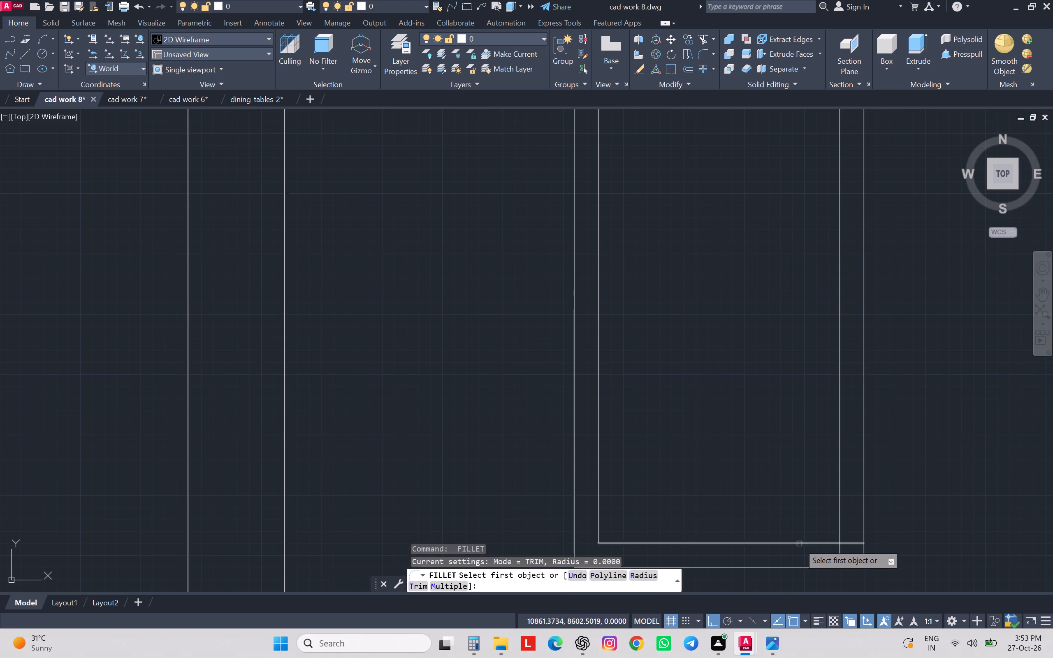
left_click(799, 544)
left_click(839, 525)
Fillet the sitout window's inner head line with both inner side lines at zero radius to close the frame's top corners.
key("space")
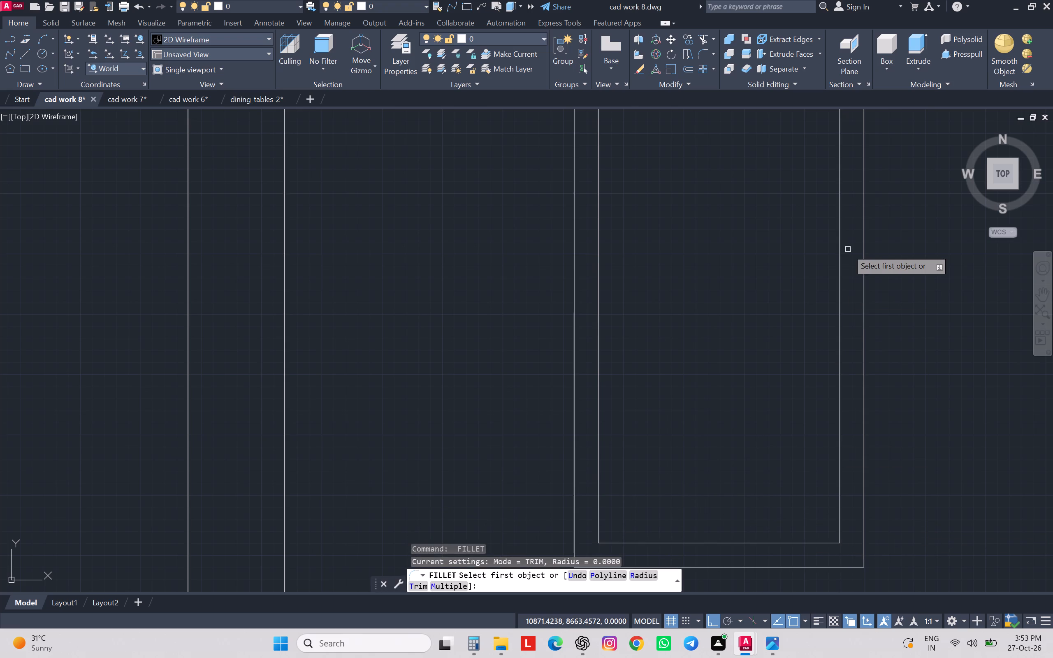
middle_click_drag(848, 249, 849, 474)
scroll(849, 452, "down", 3)
scroll(841, 343, "down", 1)
scroll(841, 343, "up", 4)
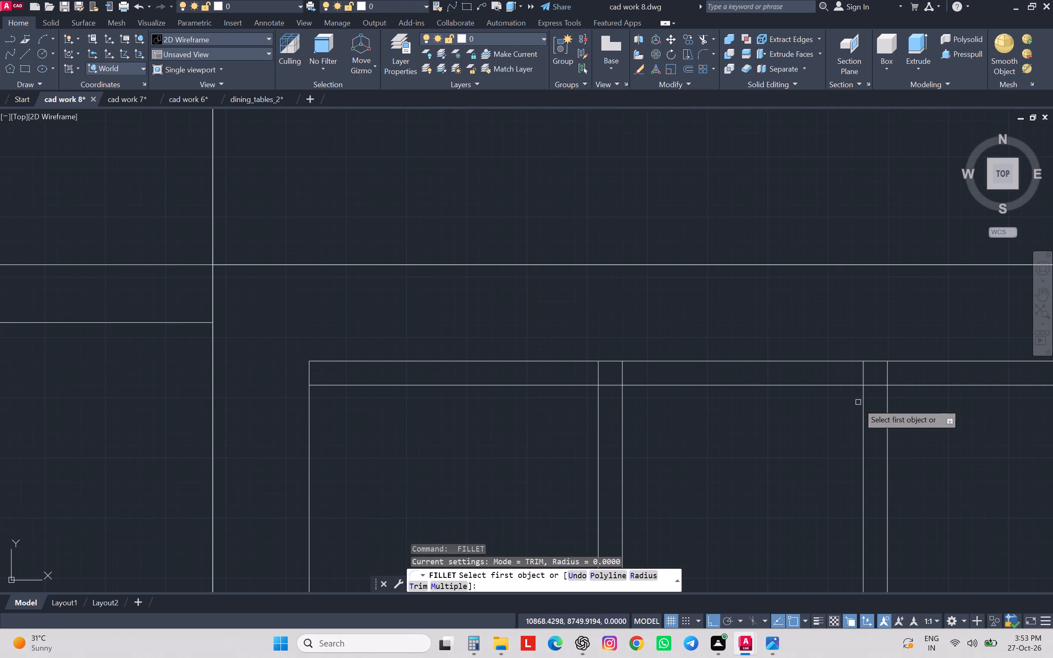
left_click(864, 409)
left_click(850, 387)
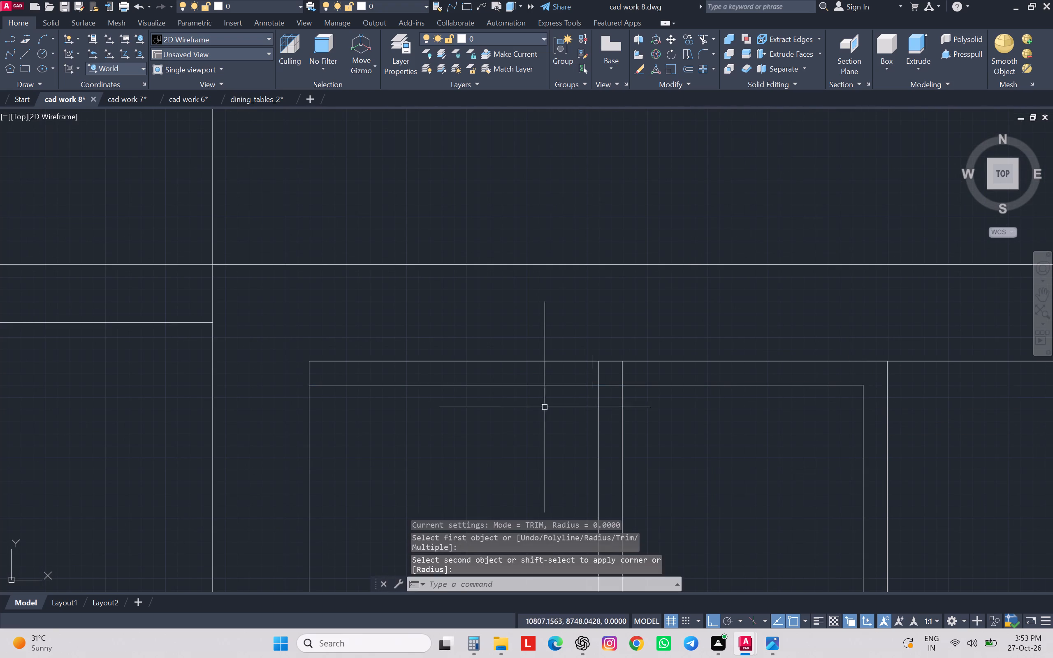
key("space")
scroll(374, 376, "down", 3)
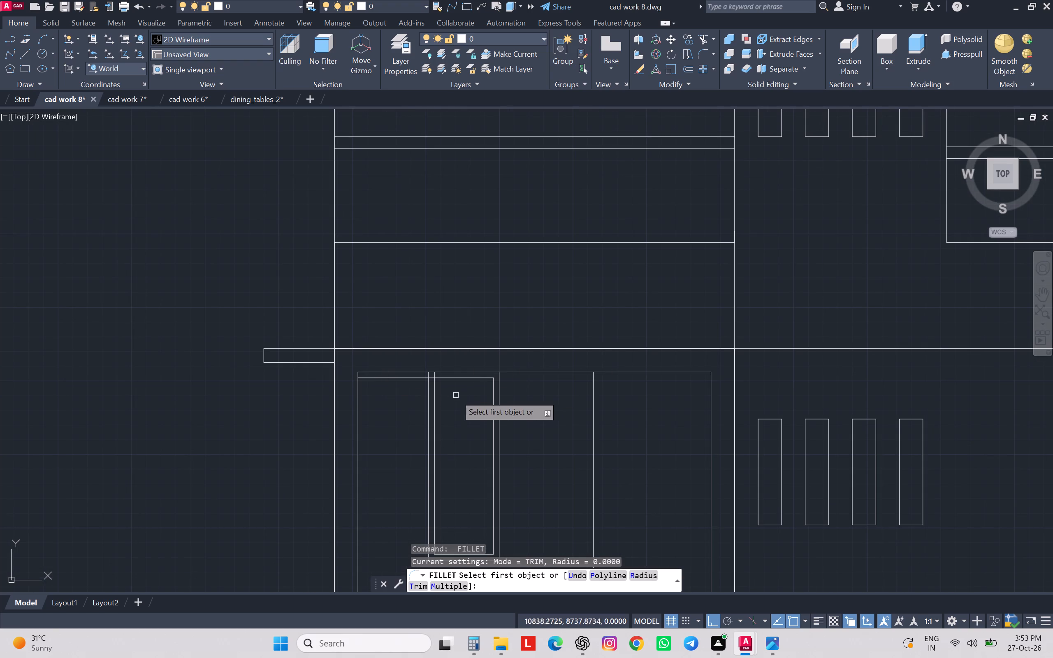
left_click(443, 380)
left_click(435, 391)
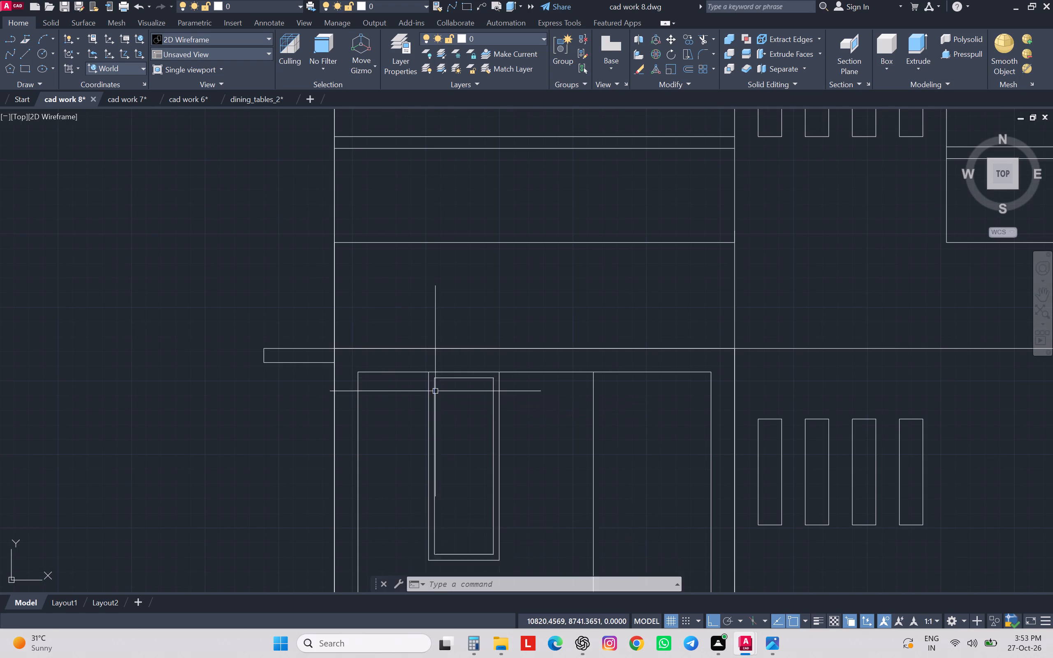
Examine the sitout window and double-leaf door in both reference front elevations against the drawn elevation.
scroll(497, 317, "down", 2)
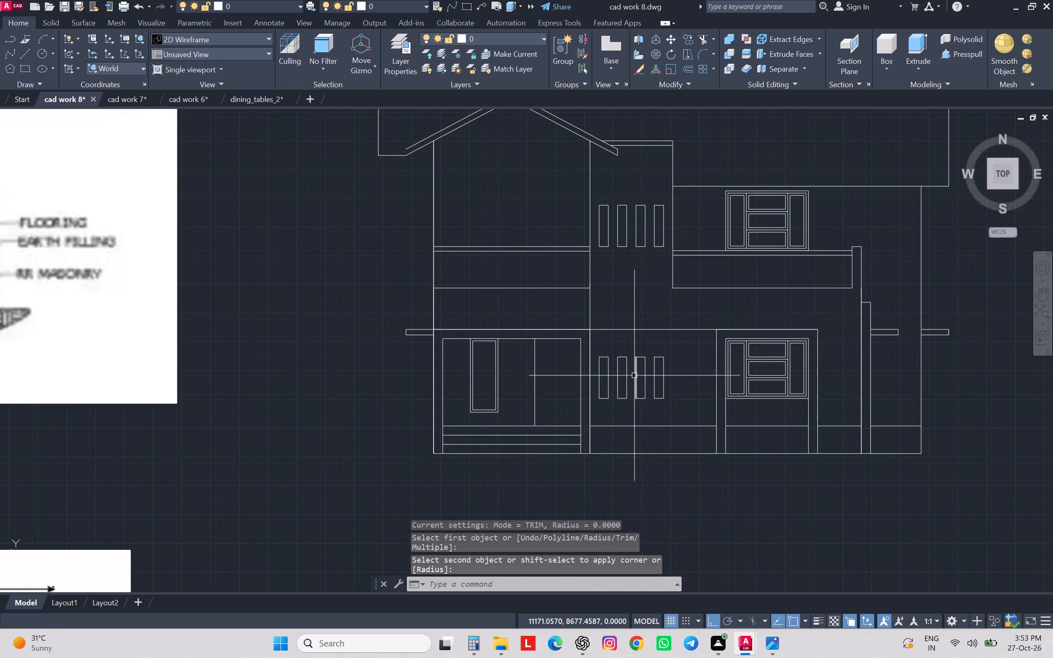
scroll(634, 381, "down", 3)
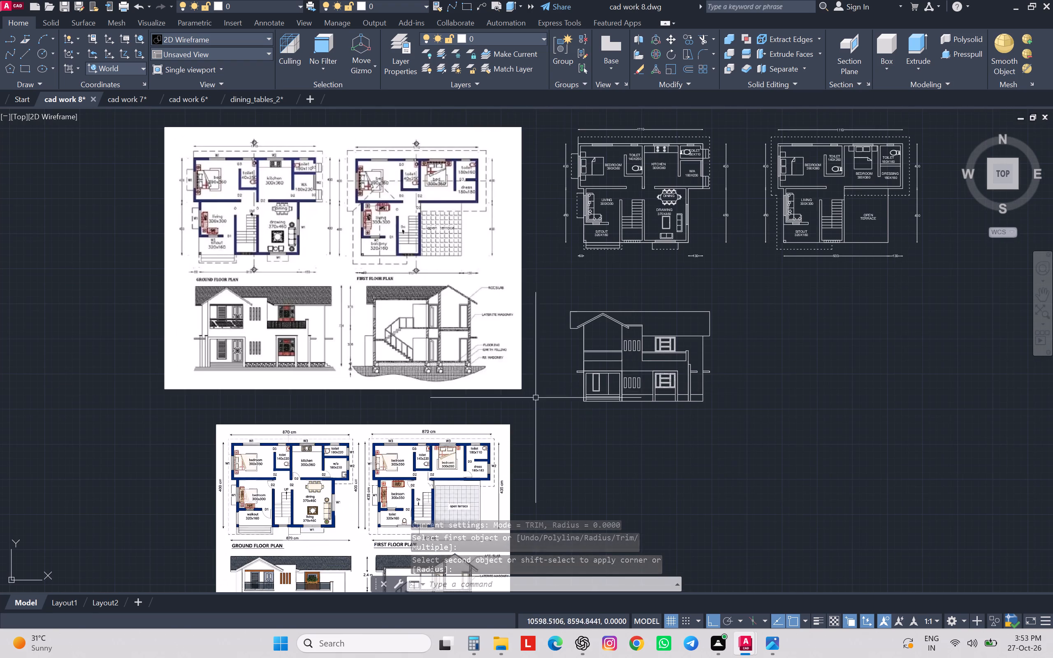
scroll(508, 401, "up", 2)
scroll(631, 346, "down", 2)
scroll(307, 319, "up", 2)
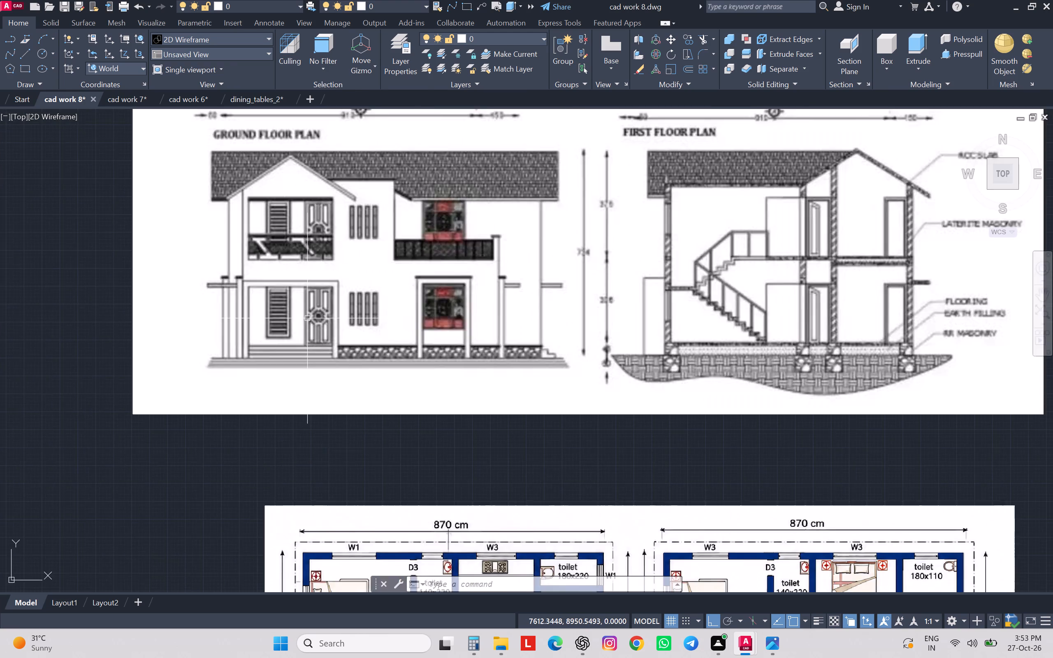
scroll(307, 318, "up", 1)
scroll(307, 318, "down", 6)
scroll(308, 378, "up", 1)
scroll(308, 378, "down", 1)
scroll(308, 378, "up", 2)
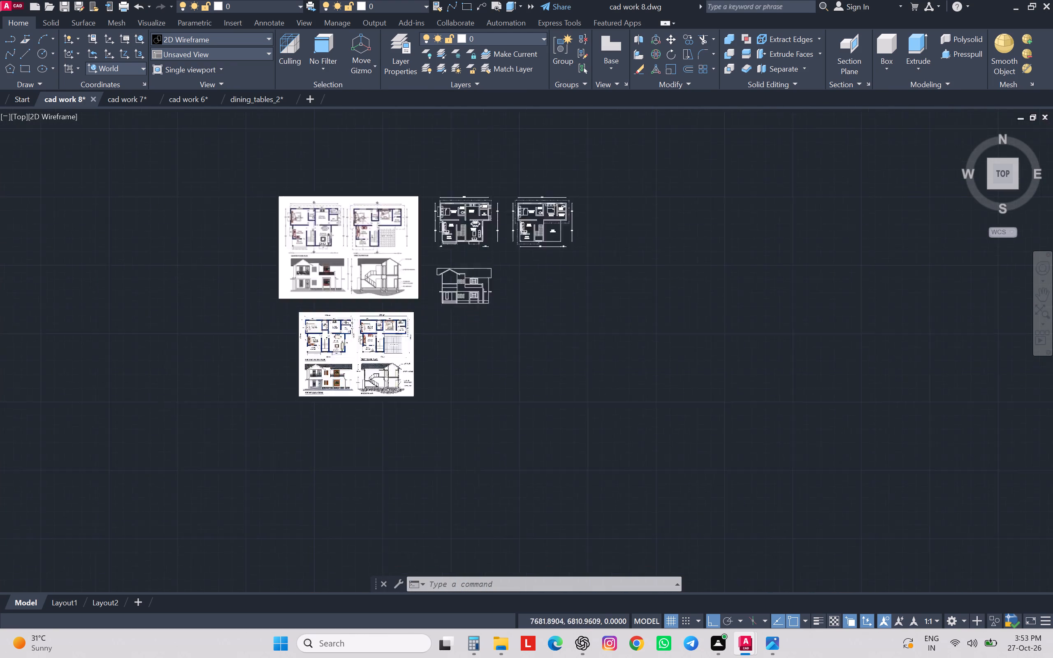
scroll(308, 378, "up", 5)
scroll(323, 400, "down", 1)
scroll(358, 371, "up", 2)
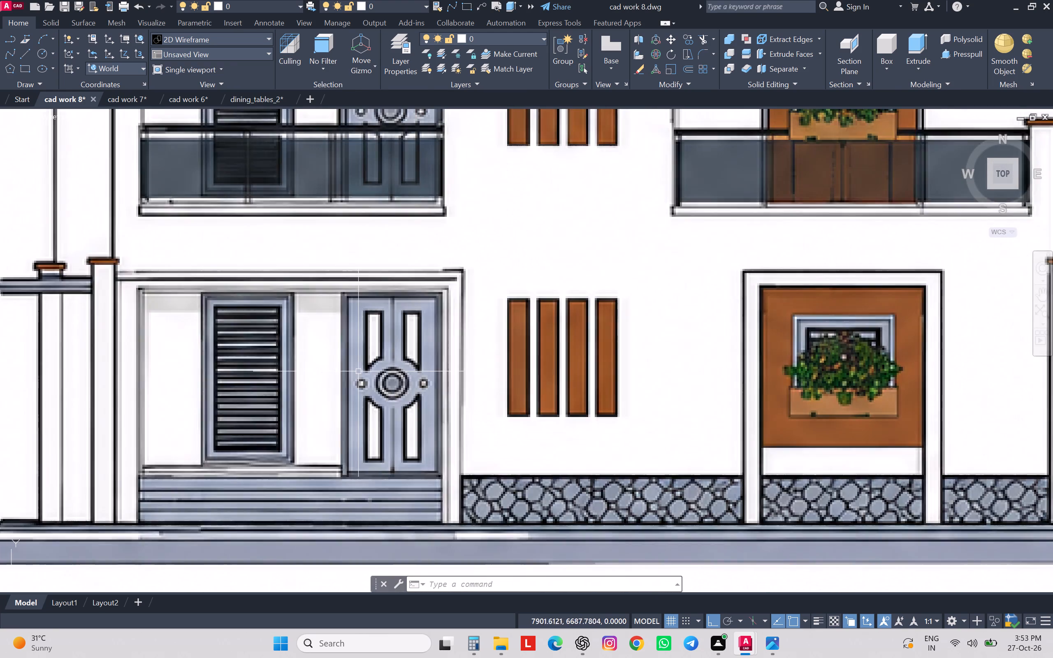
scroll(358, 371, "down", 5)
scroll(358, 371, "up", 2)
scroll(358, 371, "down", 4)
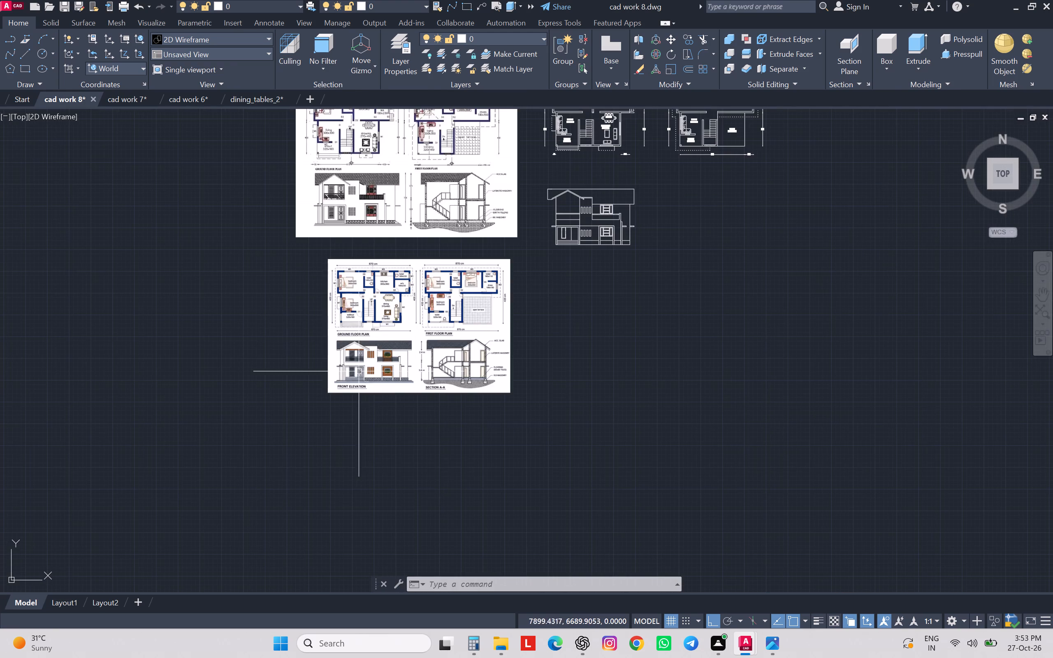
scroll(580, 253, "up", 3)
middle_click_drag(580, 253, 511, 395)
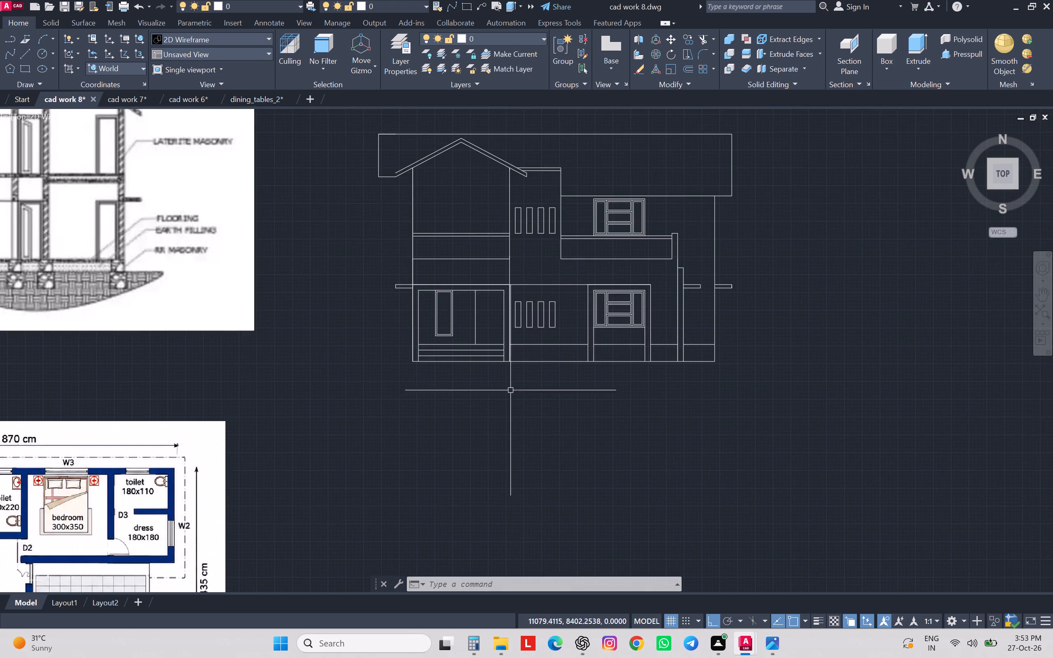
scroll(487, 333, "down", 2)
scroll(487, 333, "up", 5)
scroll(487, 333, "down", 3)
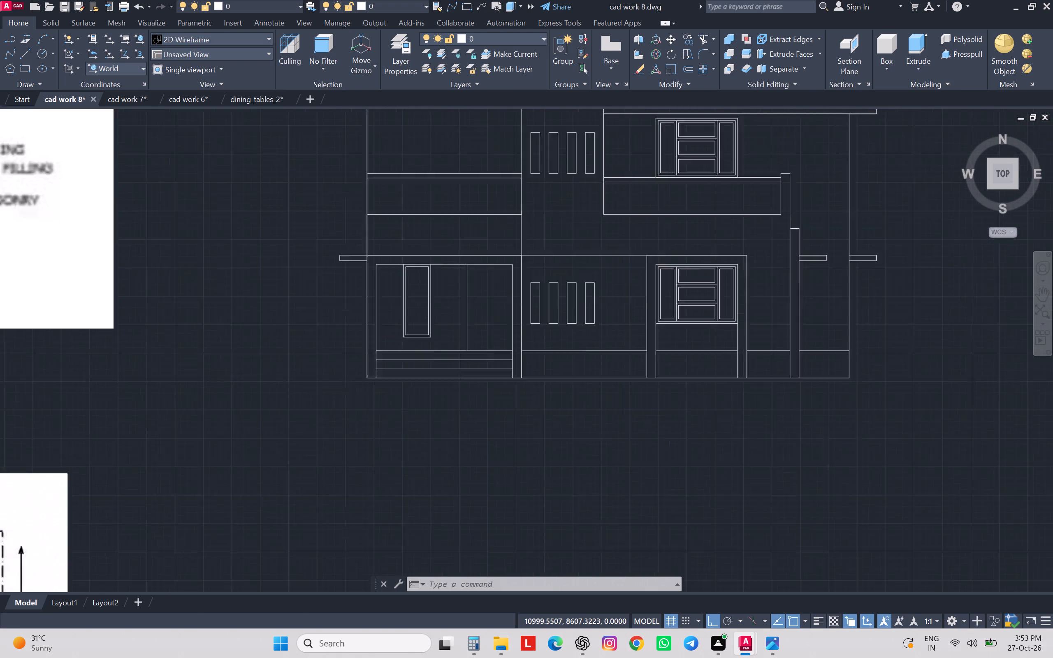
scroll(487, 333, "down", 2)
scroll(285, 465, "up", 4)
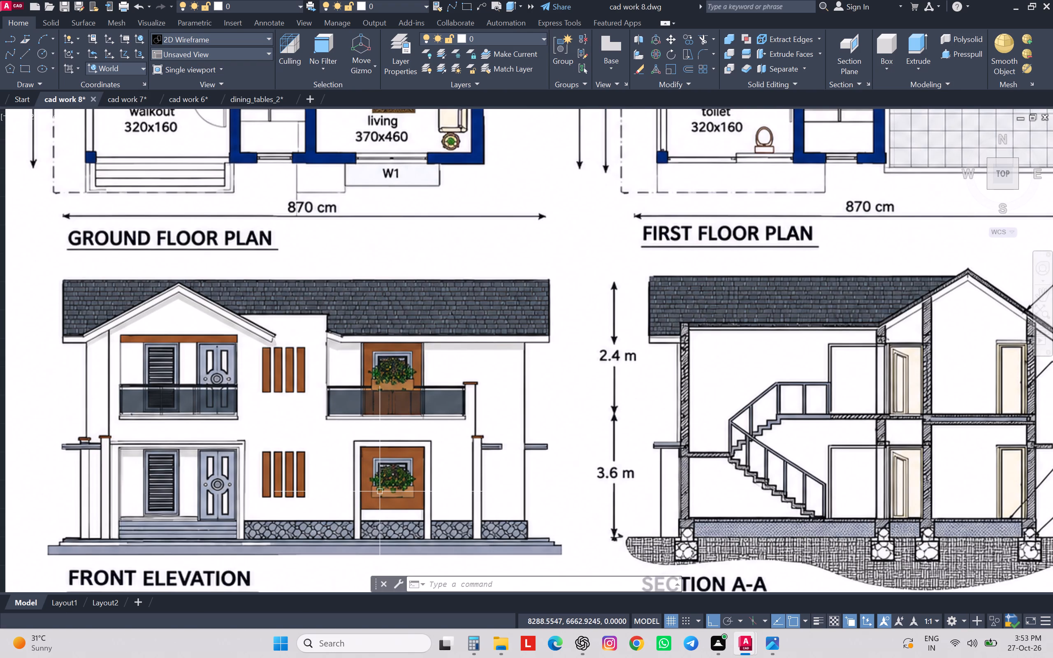
scroll(380, 488, "down", 5)
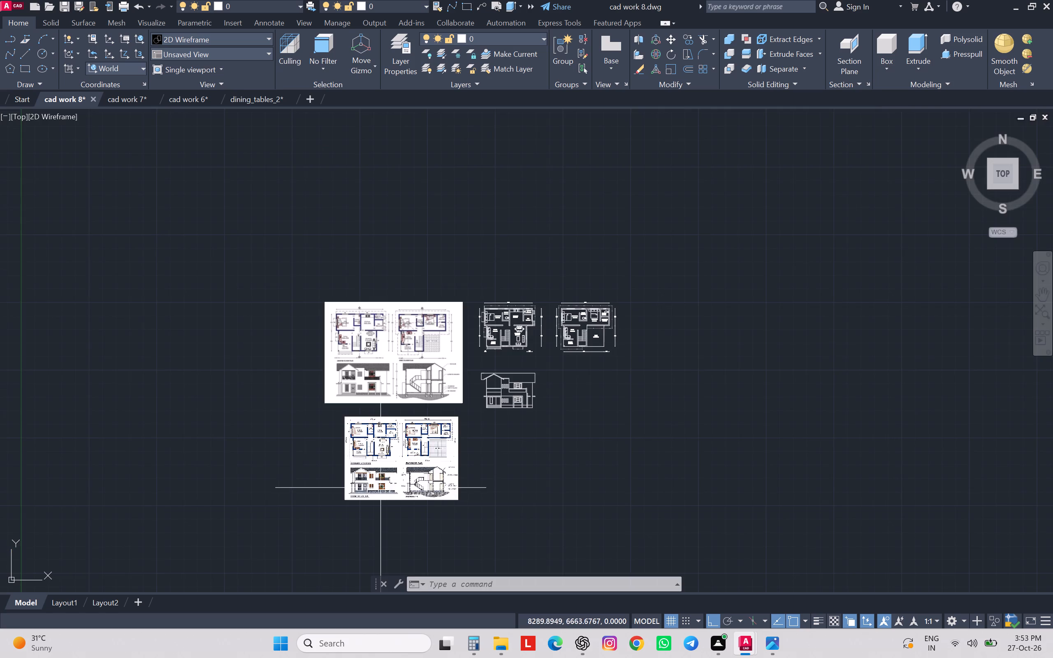
Draw a horizontal line along the sitout door's head, from the door edge's top end to the opening's inner corner.
scroll(454, 392, "up", 4)
middle_click_drag(735, 448, 559, 450)
scroll(559, 450, "up", 1)
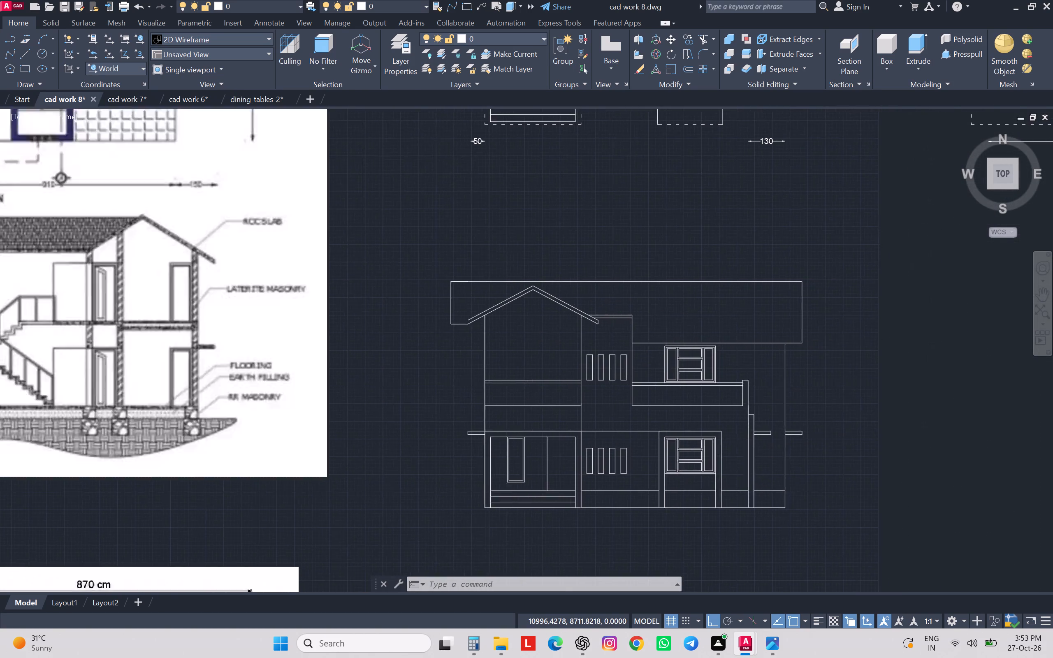
key("l")
key("Return")
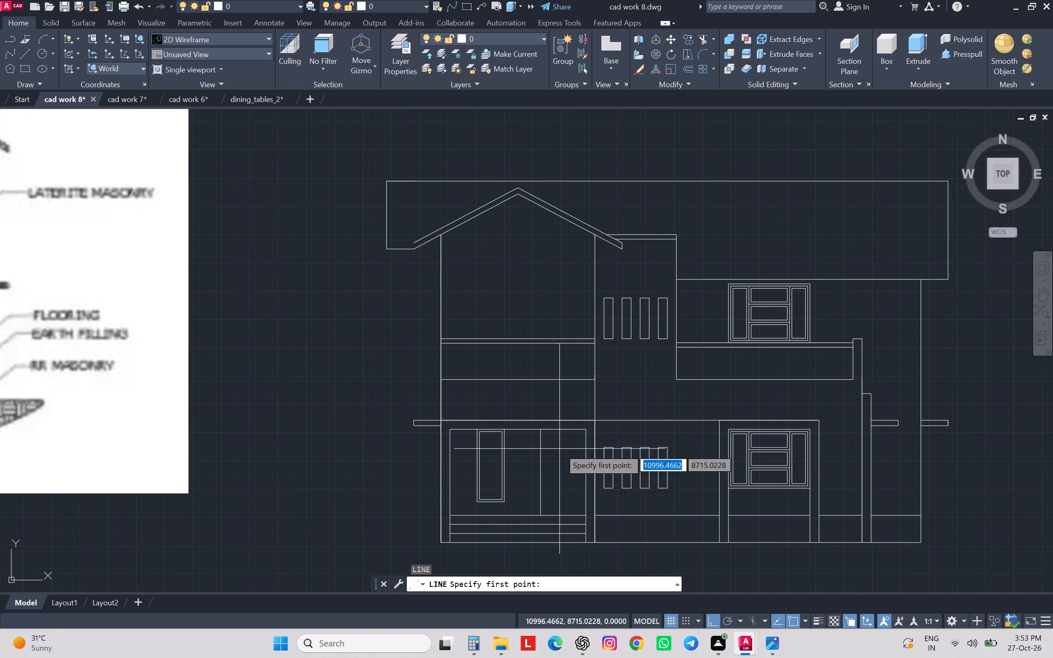
scroll(566, 430, "up", 5)
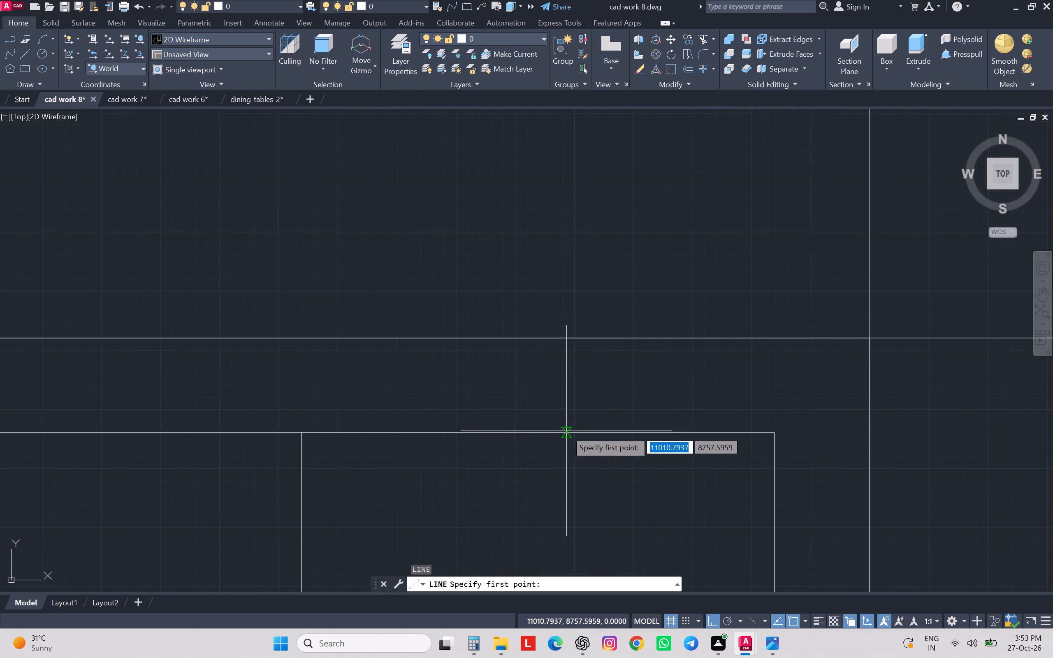
key("Escape")
key("l")
key("Return")
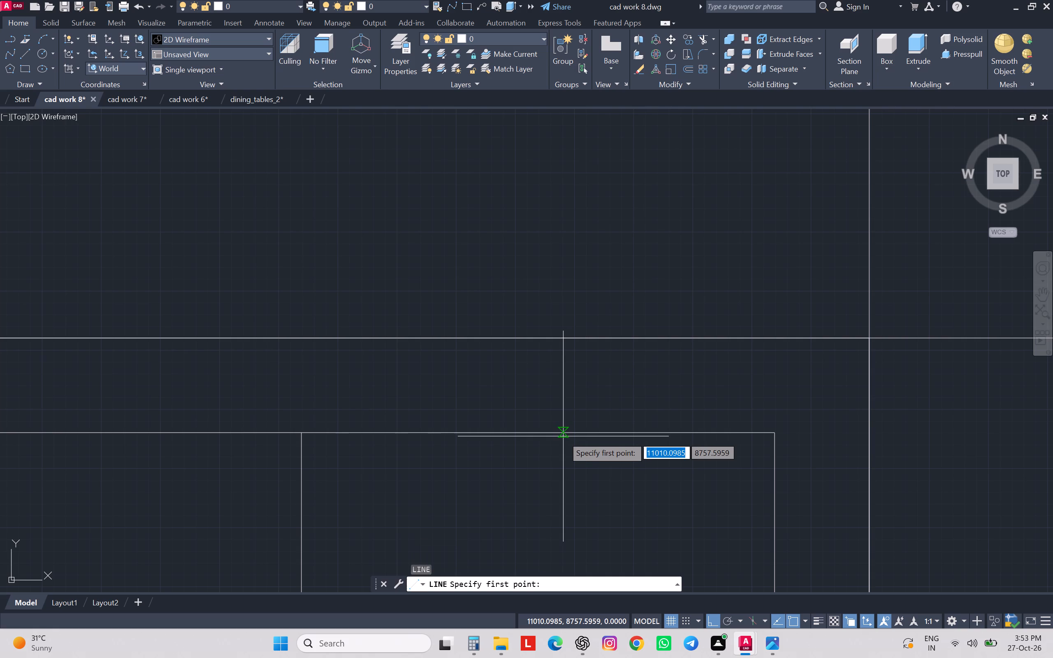
left_click(302, 436)
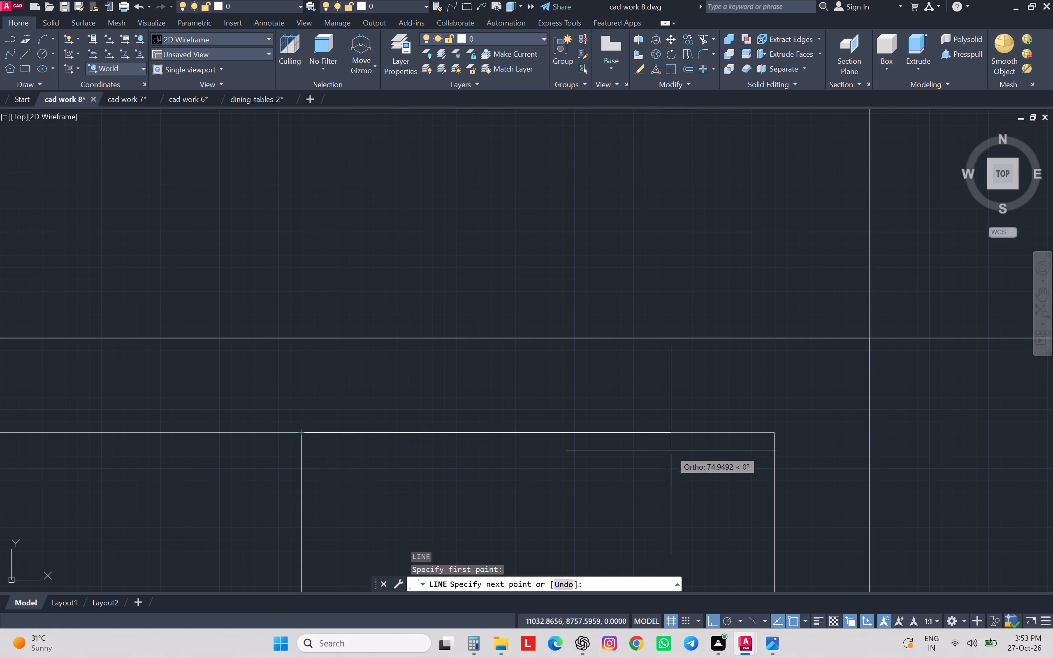
left_click(773, 431)
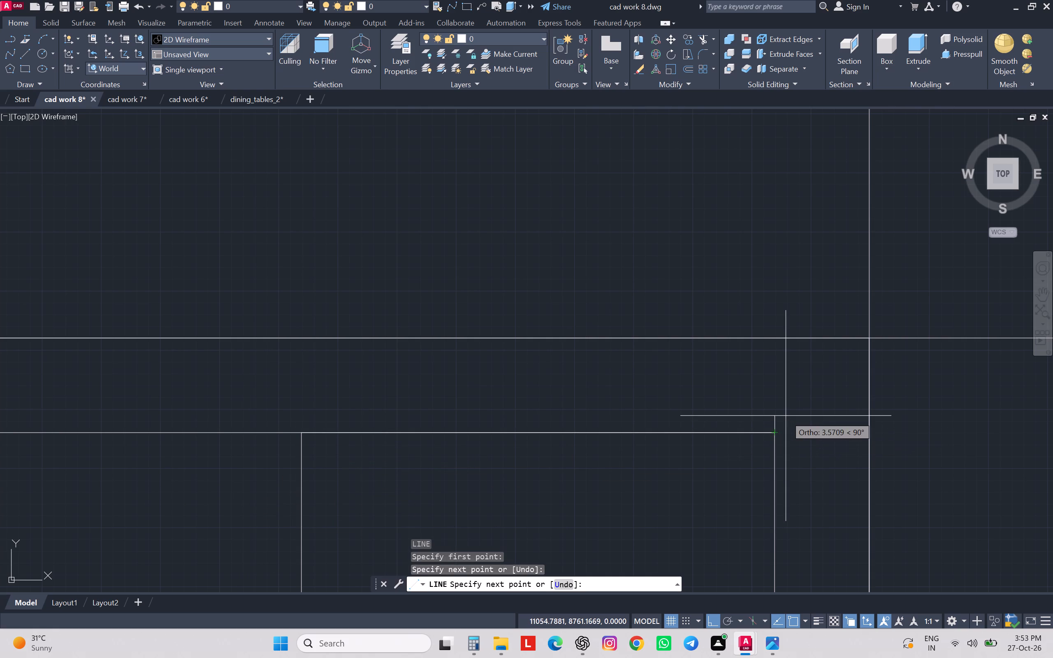
key("Escape")
key("Escape")
key("Escape")
key("Escape")
key("Escape")
key("Escape")
key("Escape")
Draw a 190-long vertical line from the midpoint of the door's head line to the sitout floor line, dividing the door leaves.
key("l")
key("Return")
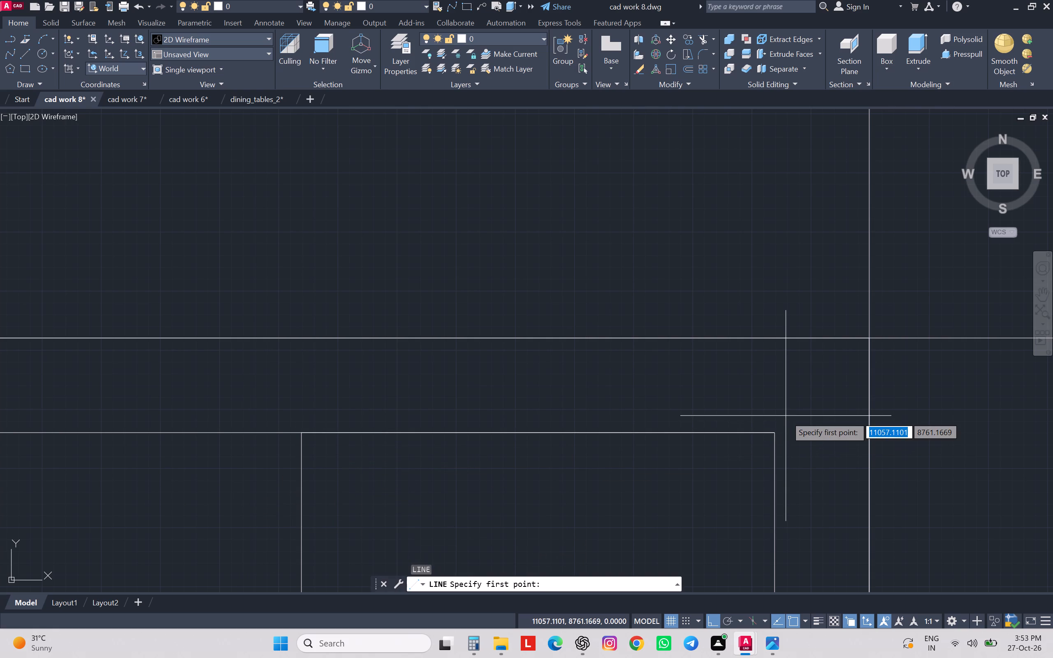
left_click(538, 433)
scroll(564, 396, "down", 6)
scroll(552, 445, "up", 2)
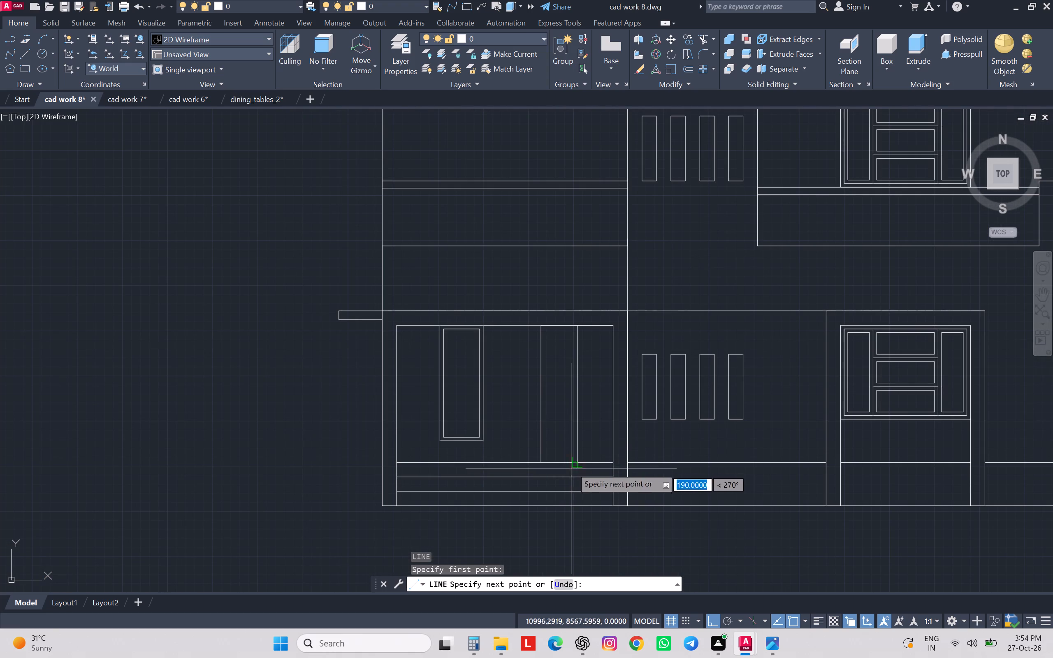
left_click(576, 462)
key("Escape")
key("Escape")
key("Escape")
Examine the sitout door's panel pattern and surrounding details in the reference front elevations.
scroll(736, 449, "down", 3)
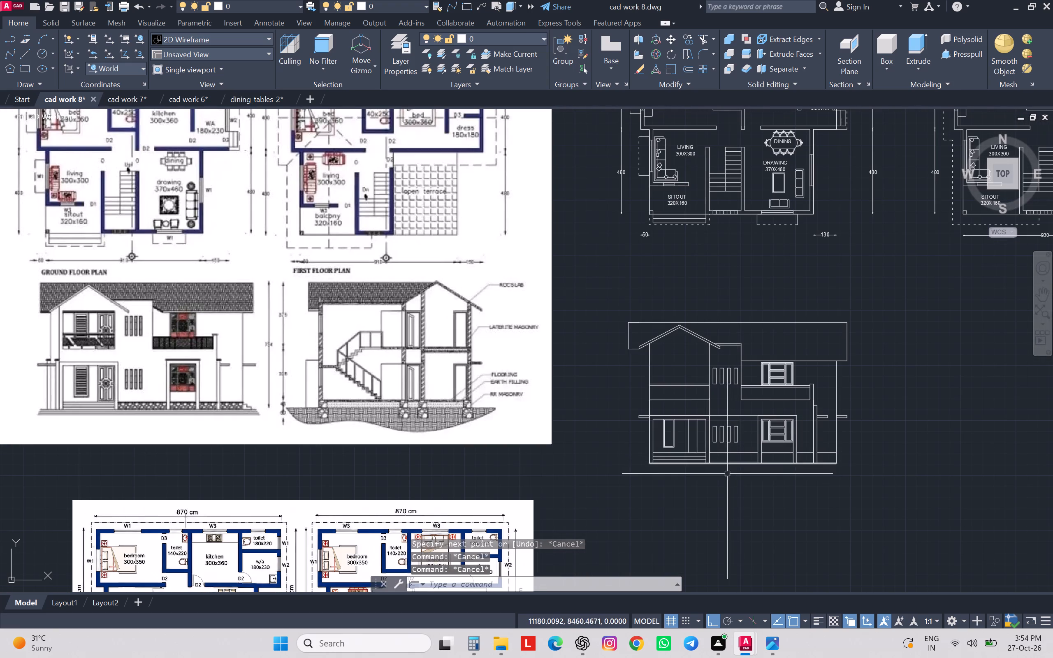
scroll(724, 486, "down", 1)
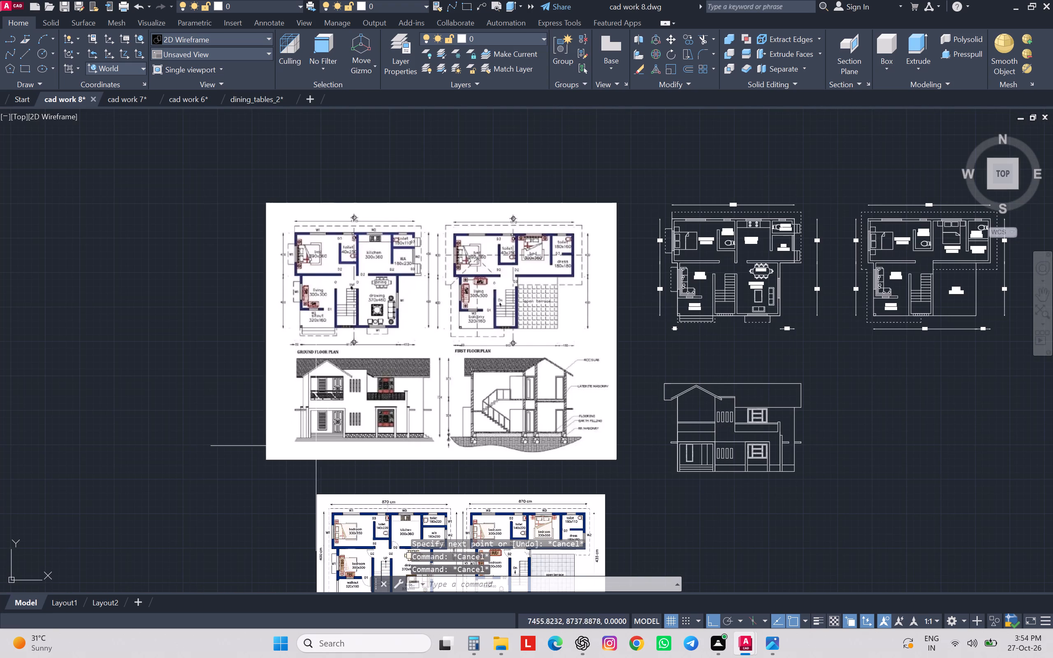
scroll(345, 430, "up", 4)
scroll(345, 430, "down", 8)
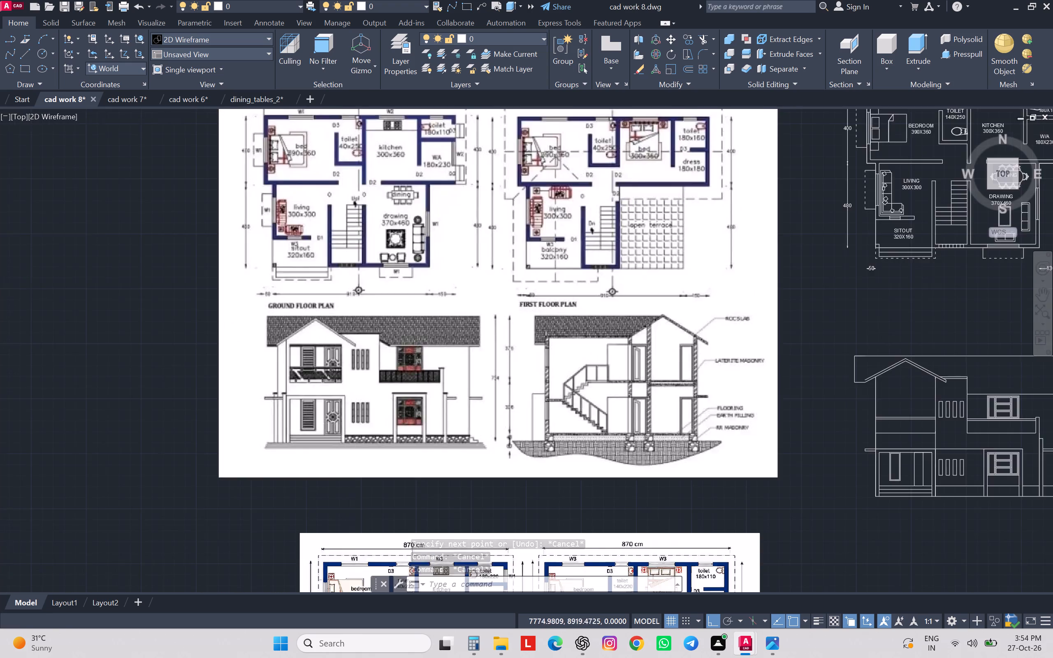
scroll(355, 424, "down", 4)
scroll(350, 490, "down", 2)
scroll(349, 493, "up", 6)
scroll(384, 465, "up", 3)
scroll(415, 447, "up", 2)
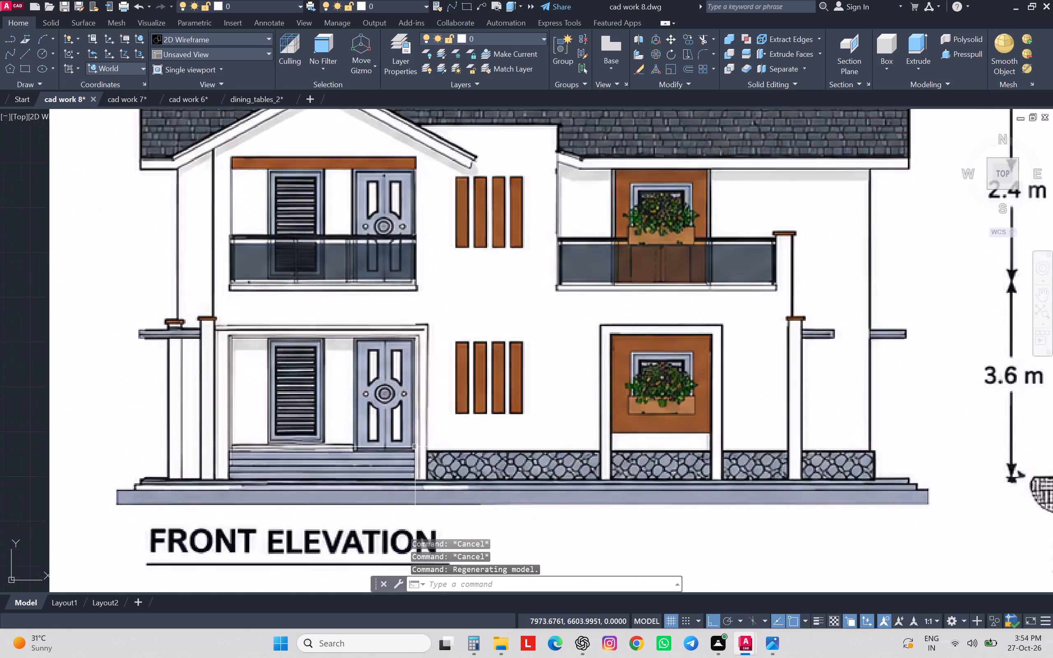
middle_click_drag(542, 440, 475, 465)
scroll(477, 463, "up", 1)
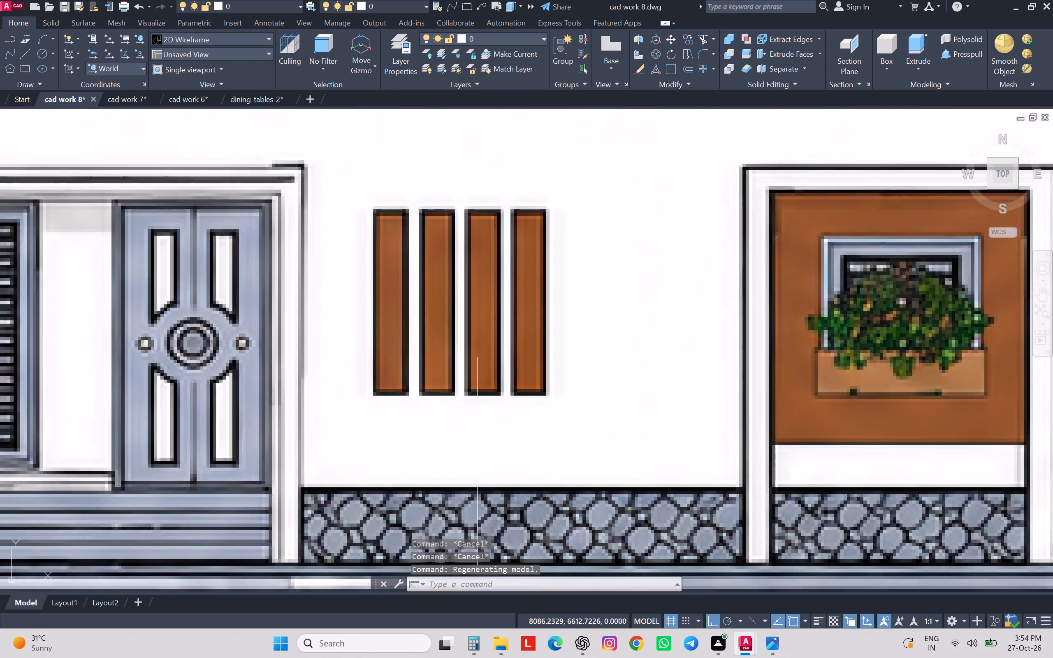
scroll(477, 461, "down", 2)
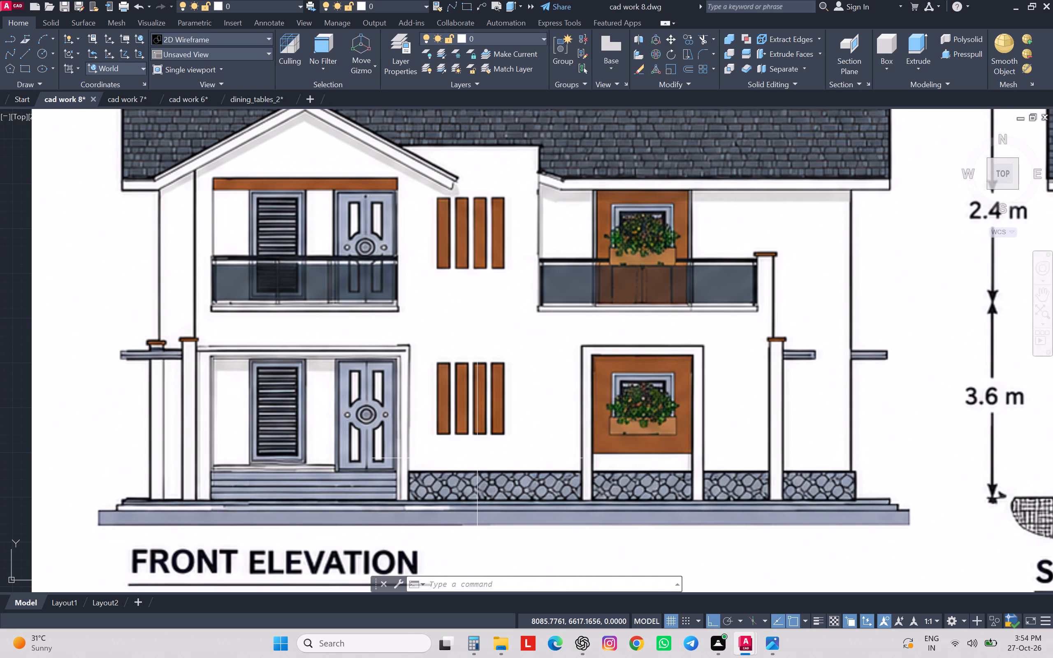
scroll(477, 458, "down", 5)
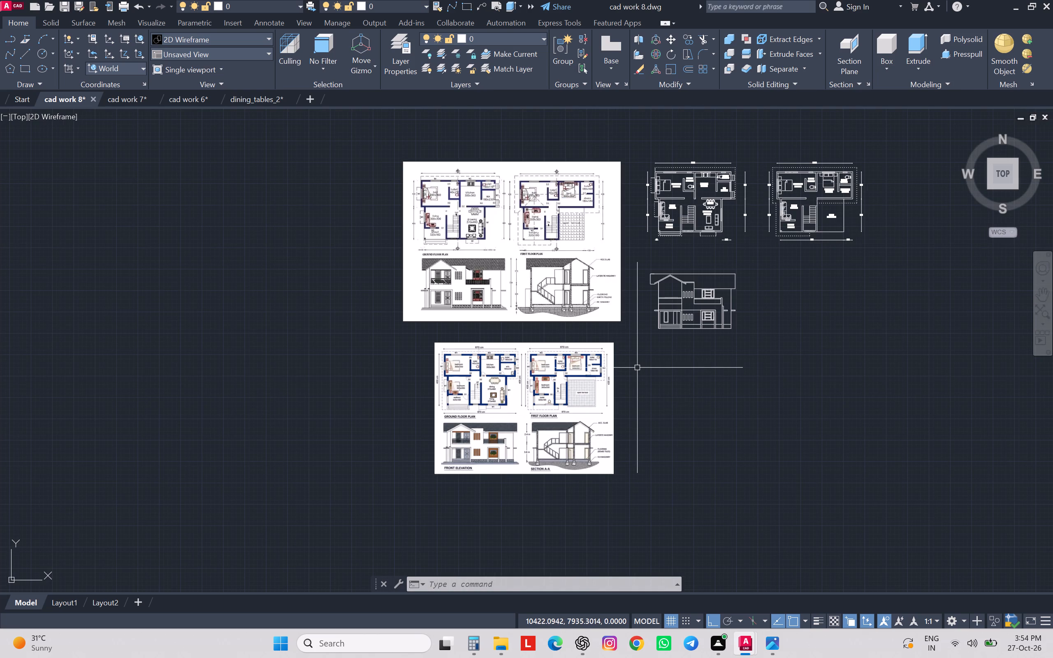
scroll(650, 302, "up", 3)
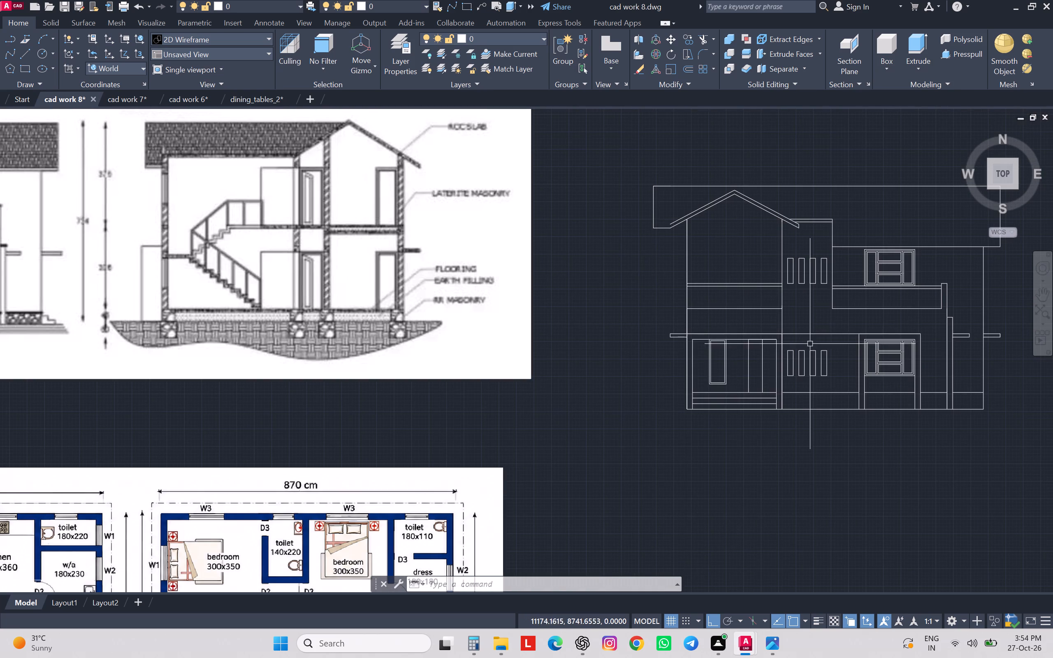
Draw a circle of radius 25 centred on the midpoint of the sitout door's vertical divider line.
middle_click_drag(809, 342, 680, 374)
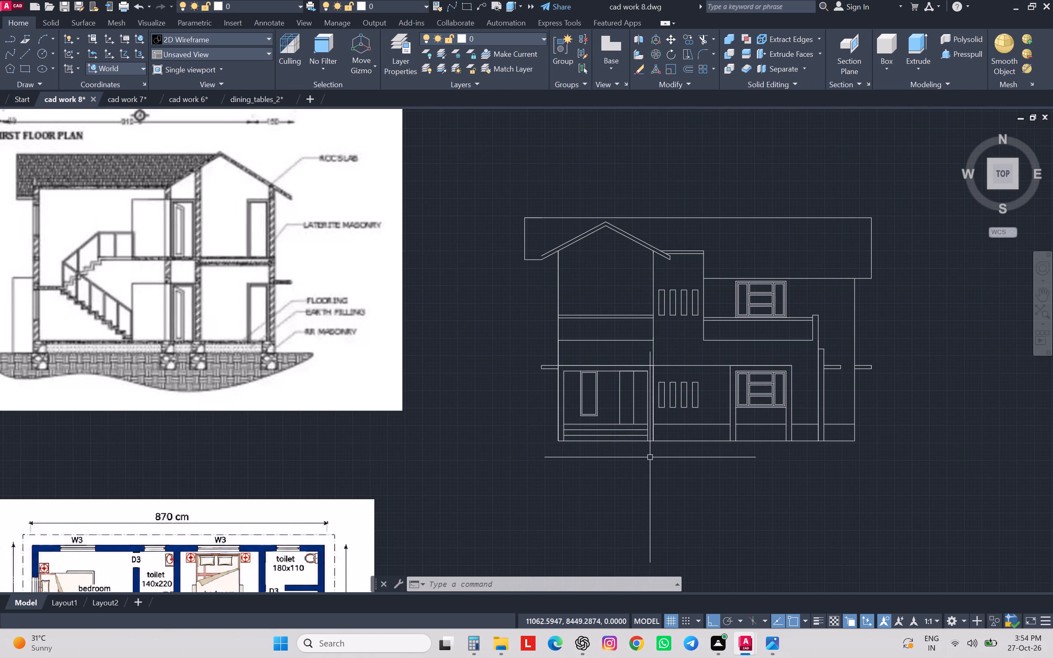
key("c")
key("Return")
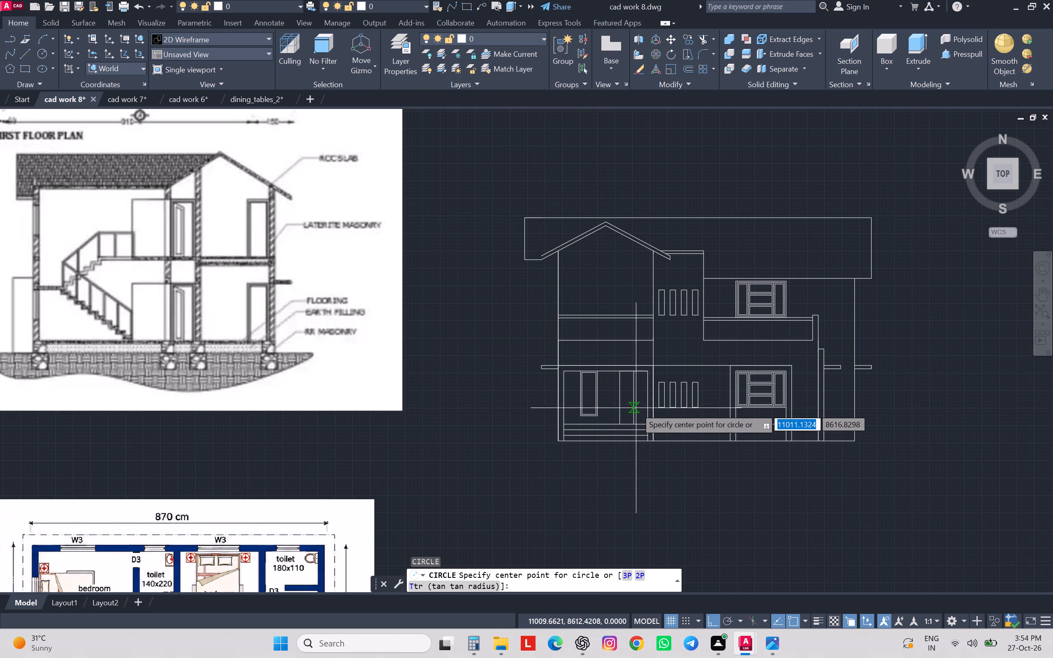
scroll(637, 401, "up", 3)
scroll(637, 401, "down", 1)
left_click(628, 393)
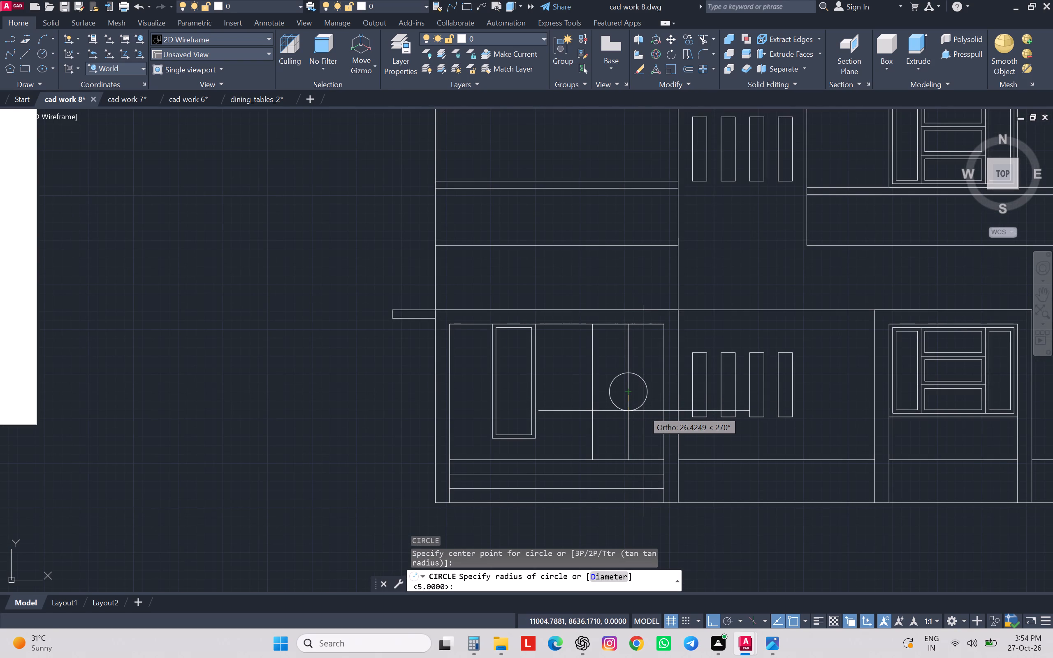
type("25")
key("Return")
Examine the round centre ornament on the doors in the coloured reference front elevation.
scroll(646, 410, "down", 2)
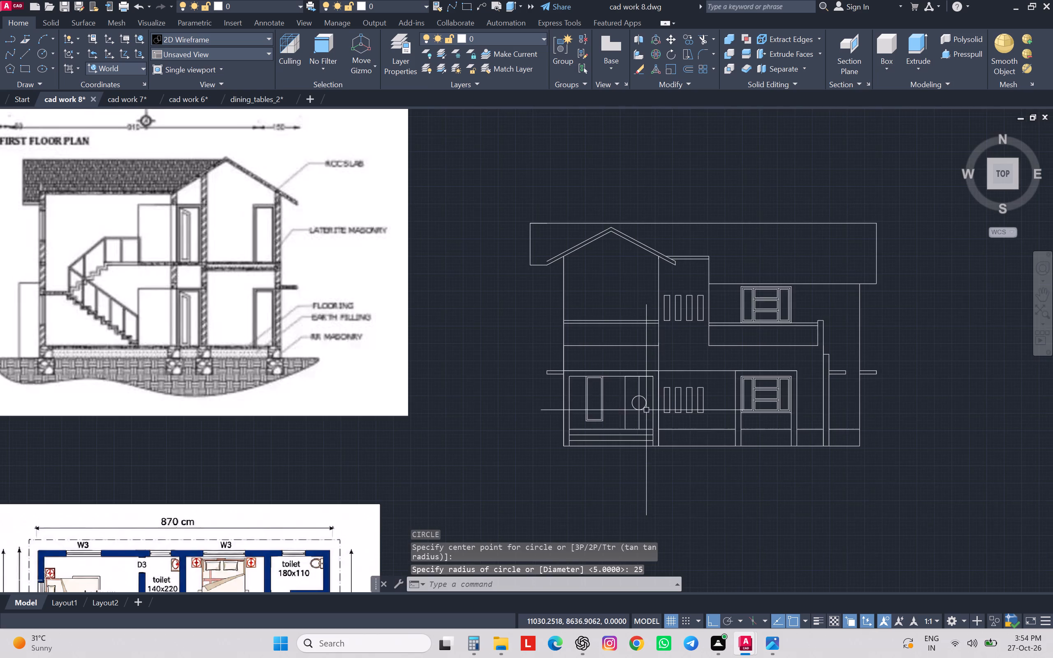
scroll(653, 417, "down", 2)
scroll(643, 452, "down", 3)
scroll(564, 482, "up", 4)
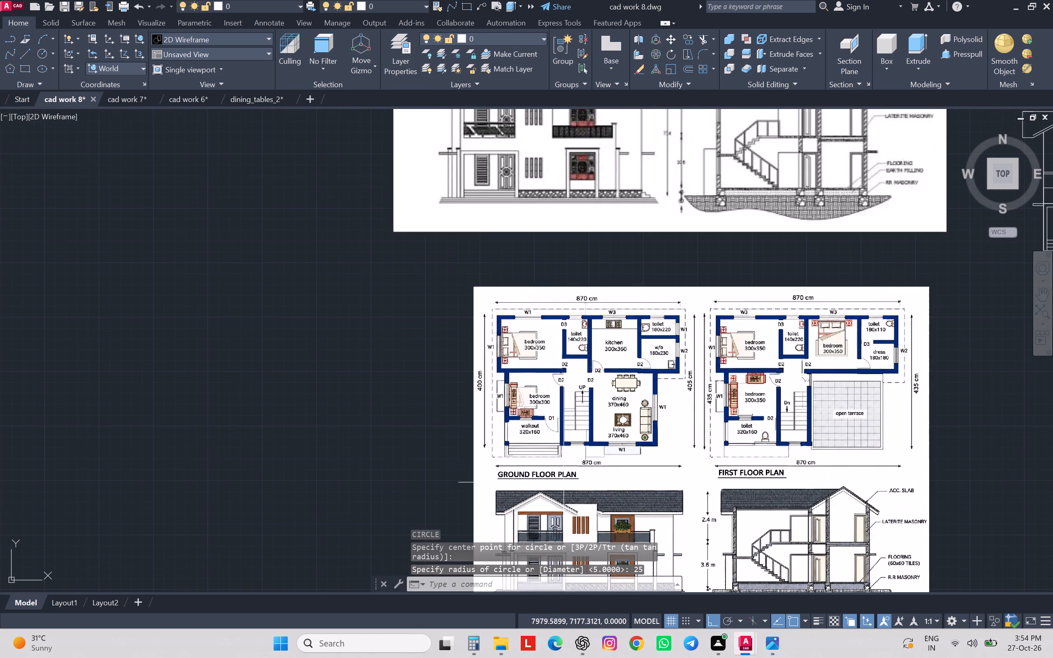
middle_click_drag(580, 439, 583, 336)
scroll(568, 443, "up", 5)
scroll(568, 443, "down", 1)
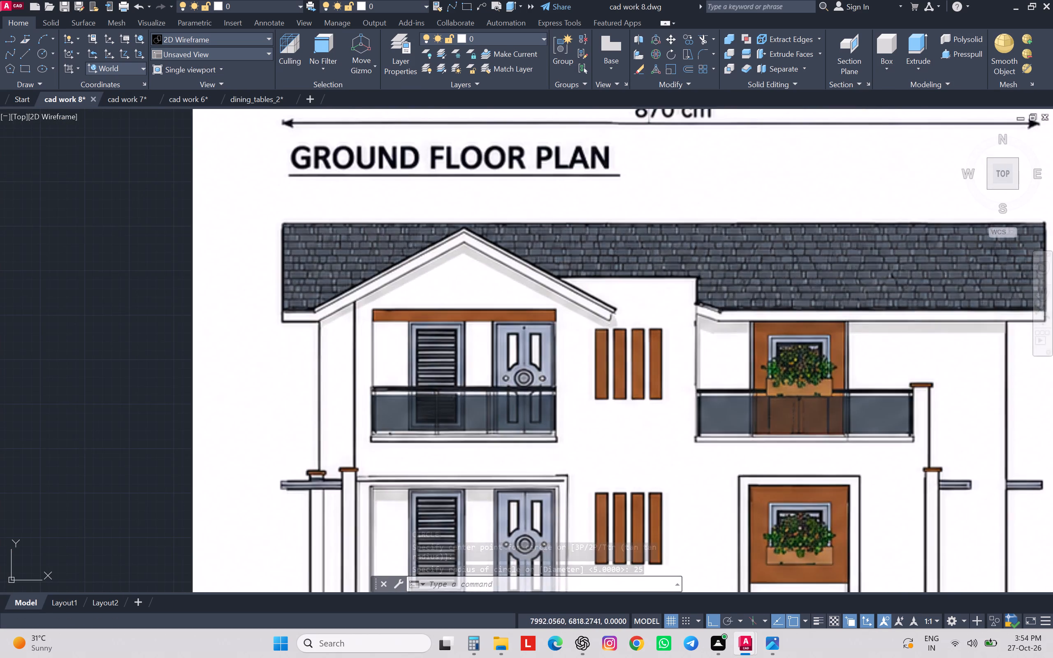
scroll(568, 444, "down", 1)
scroll(559, 505, "up", 2)
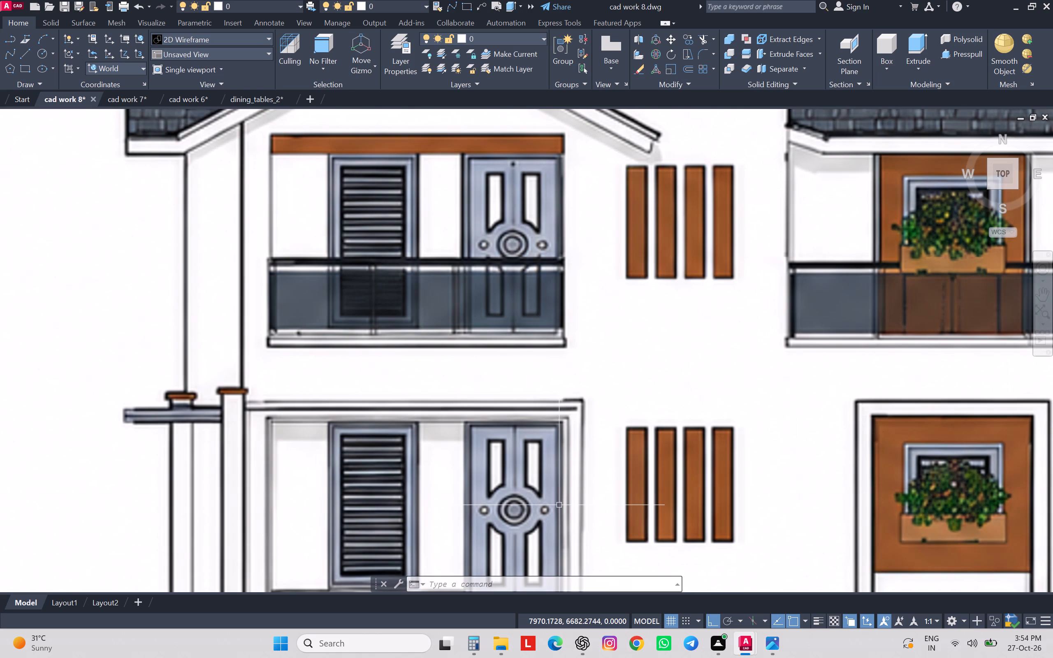
scroll(559, 505, "down", 3)
middle_click_drag(725, 482, 531, 450)
scroll(531, 449, "down", 3)
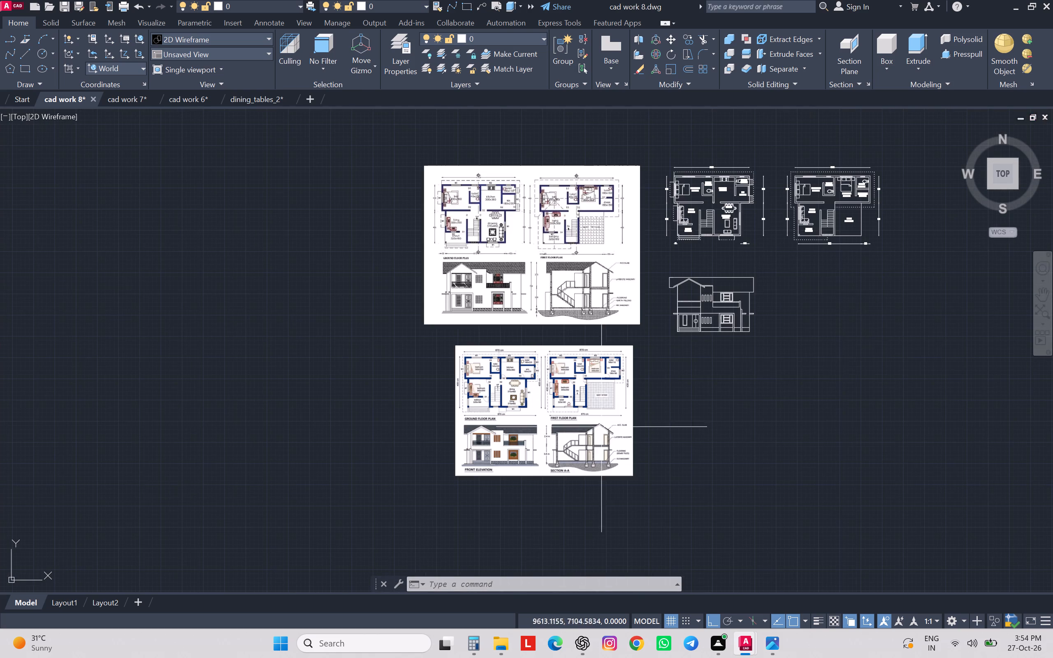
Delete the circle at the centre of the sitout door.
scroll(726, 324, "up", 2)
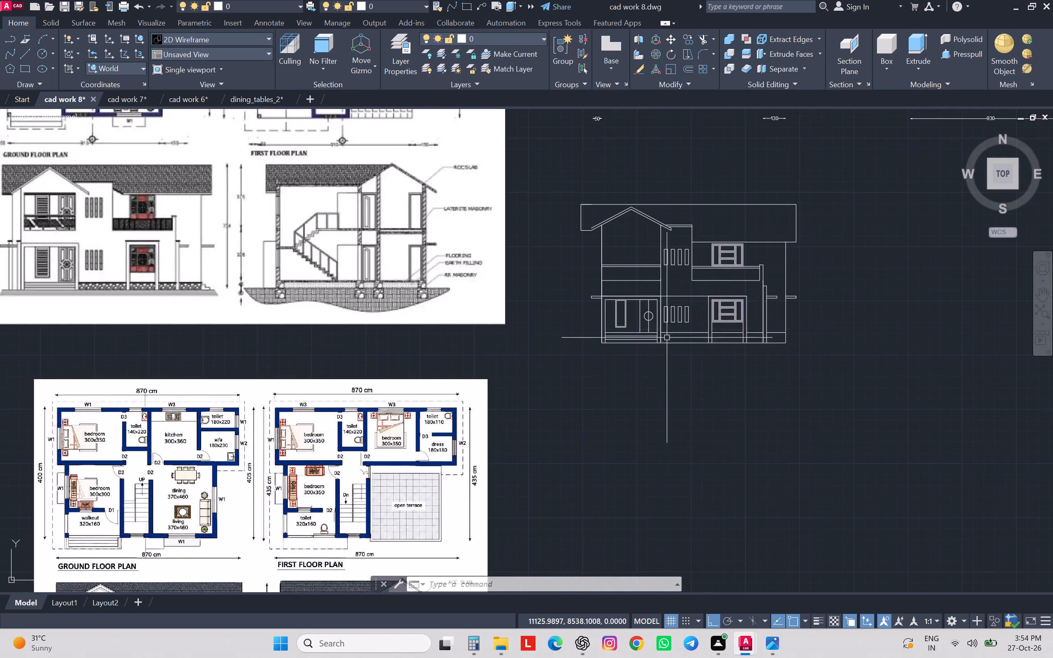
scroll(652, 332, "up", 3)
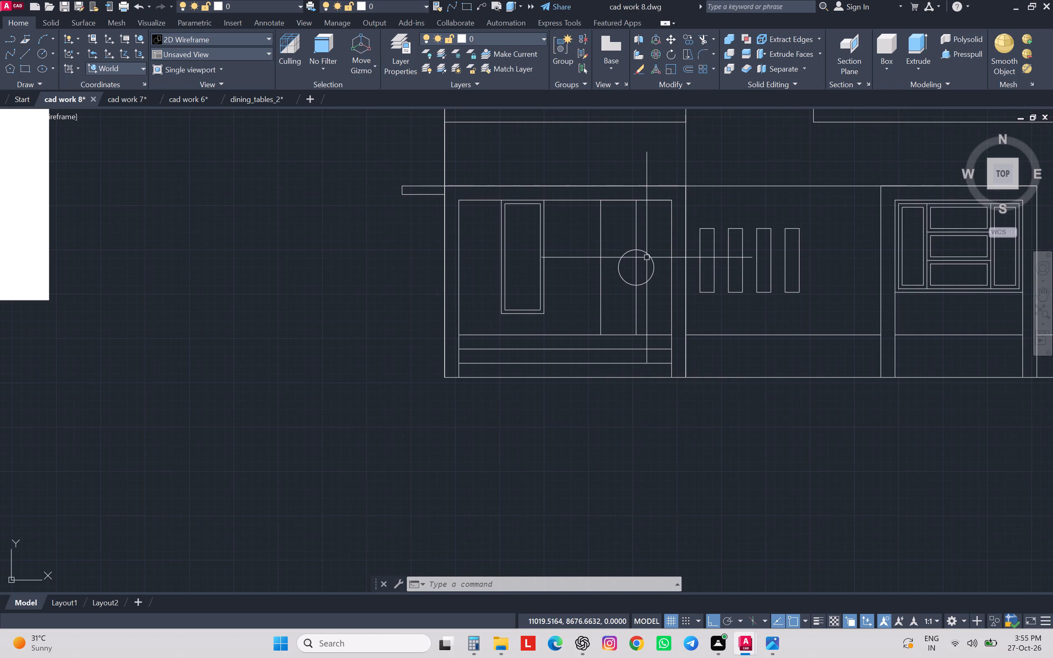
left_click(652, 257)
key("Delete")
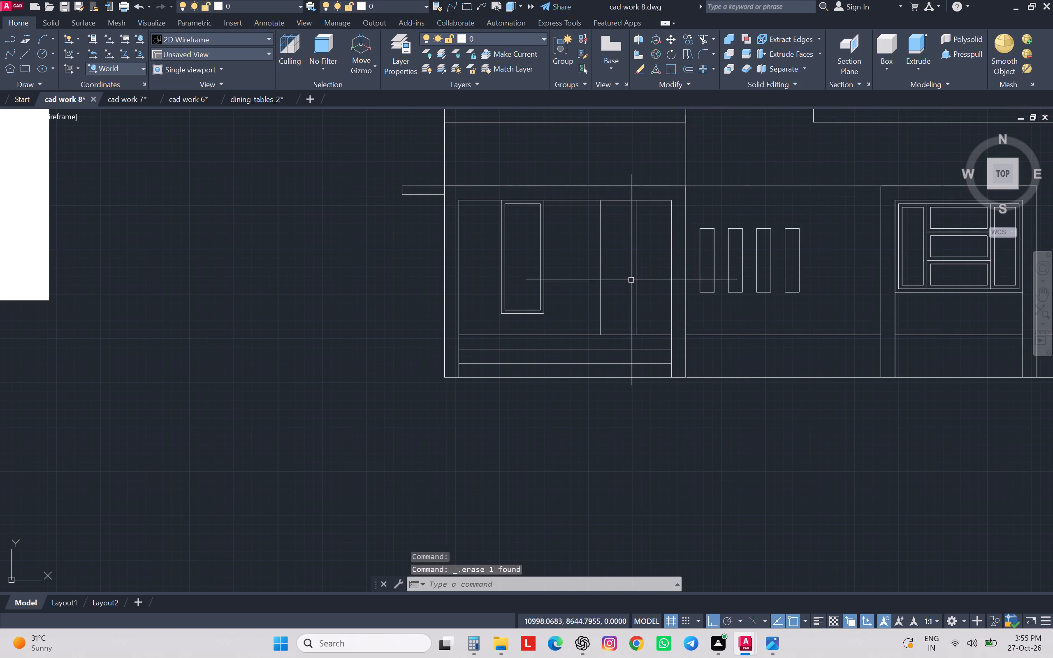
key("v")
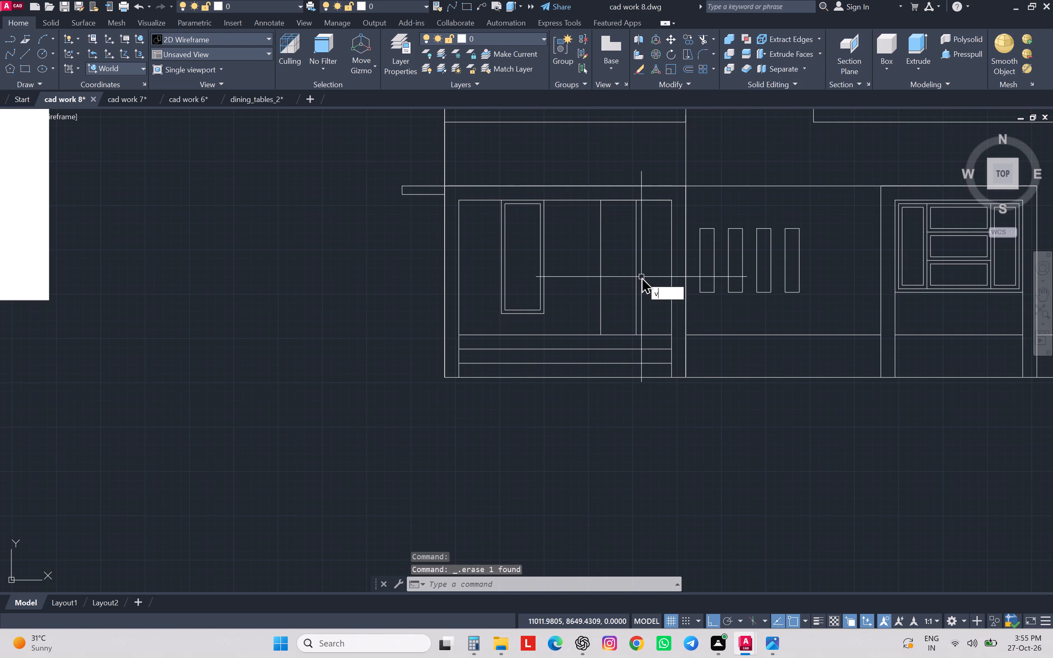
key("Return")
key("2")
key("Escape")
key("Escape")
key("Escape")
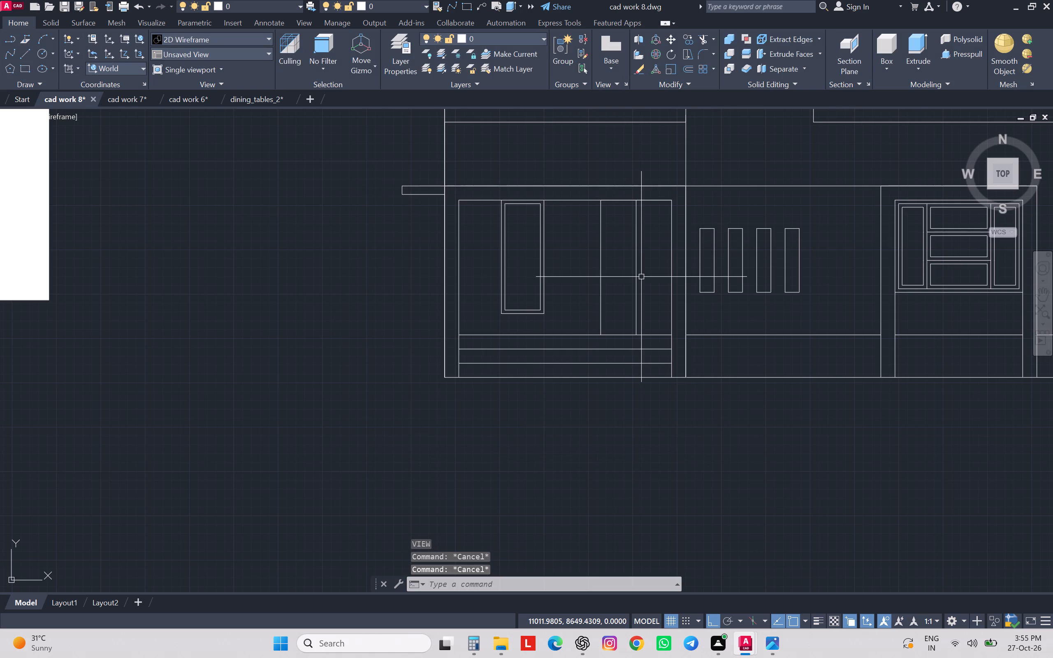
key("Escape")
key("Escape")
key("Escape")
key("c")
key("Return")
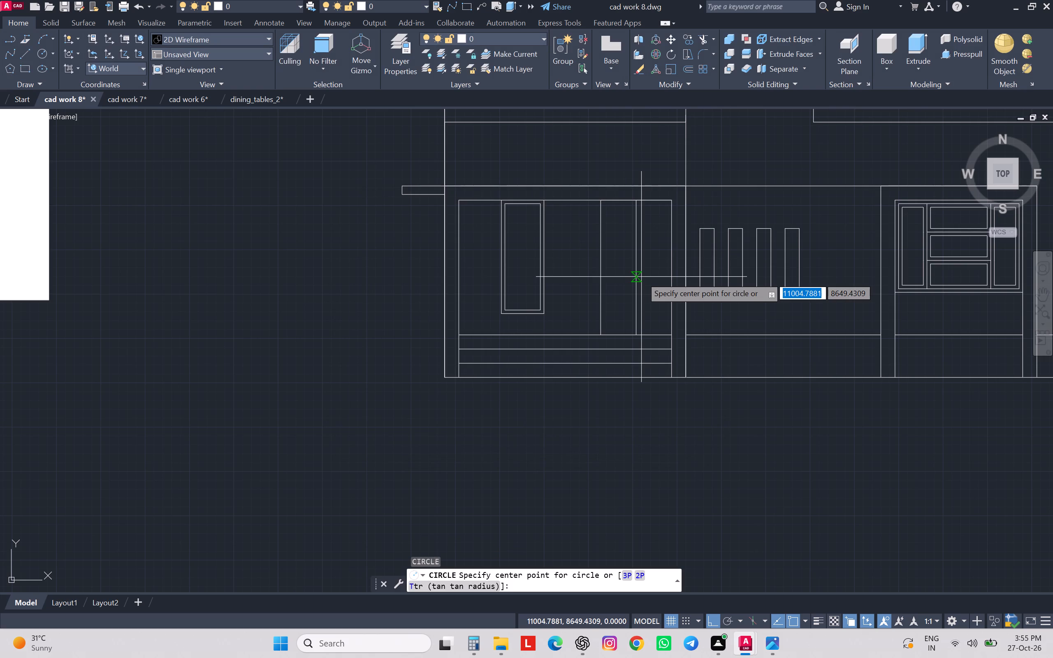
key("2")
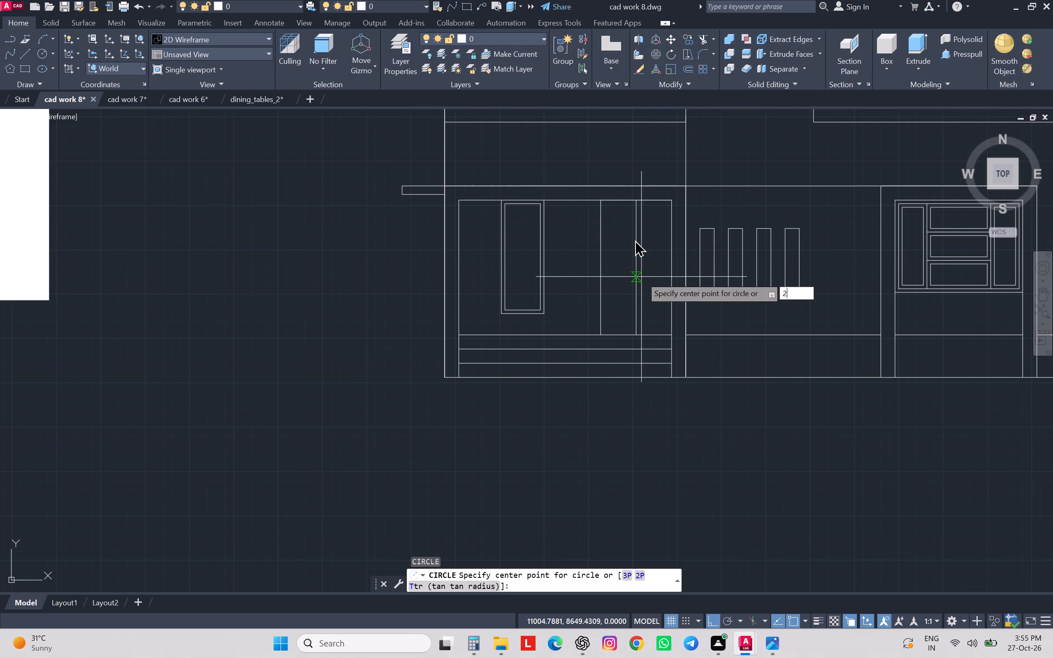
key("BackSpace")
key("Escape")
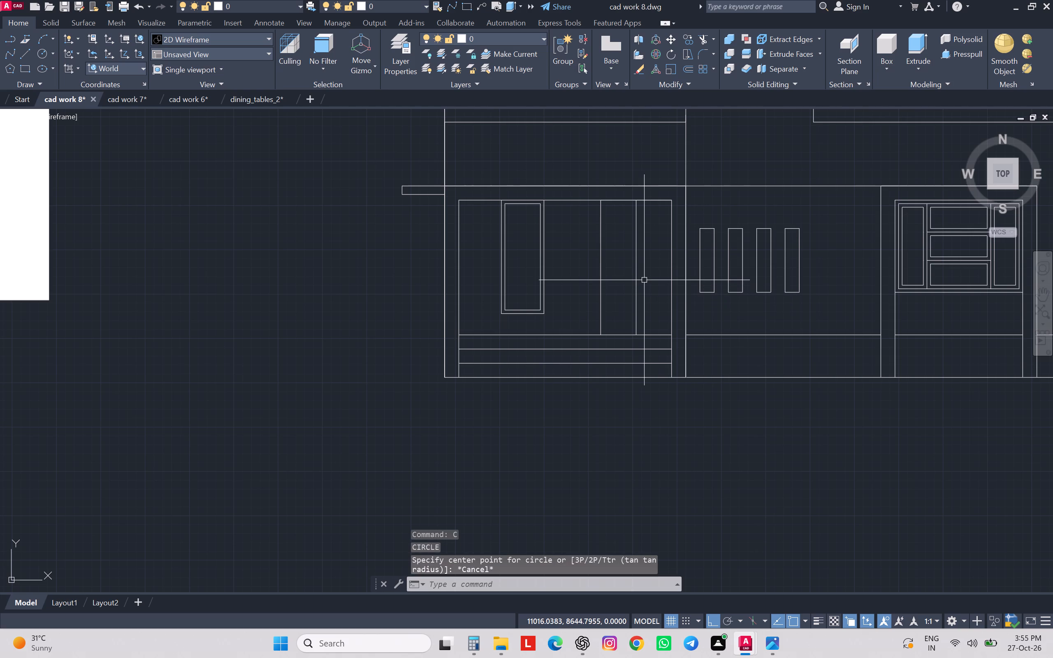
Draw a circle of radius 25 centred on the midpoint of the sitout door's vertical divider line.
key("c")
key("Return")
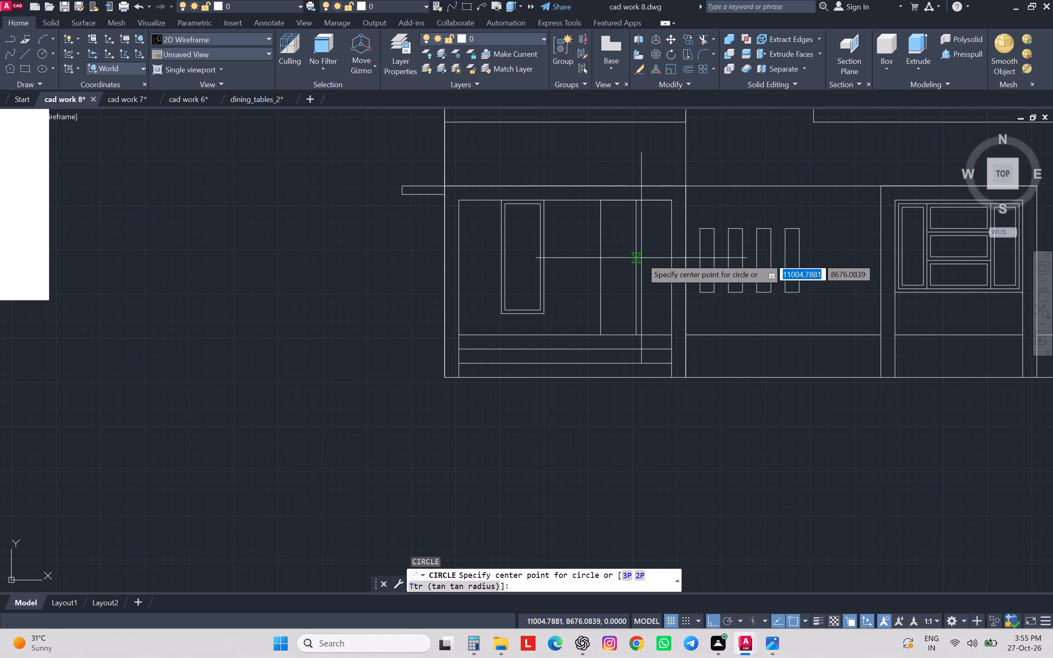
left_click(638, 268)
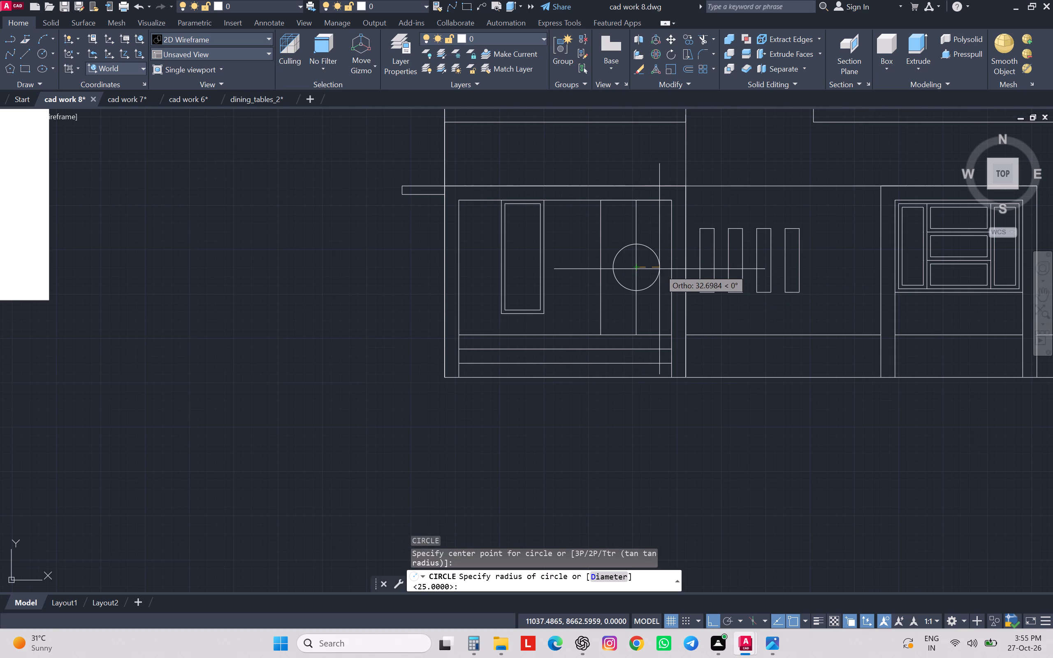
type("25")
key("Return")
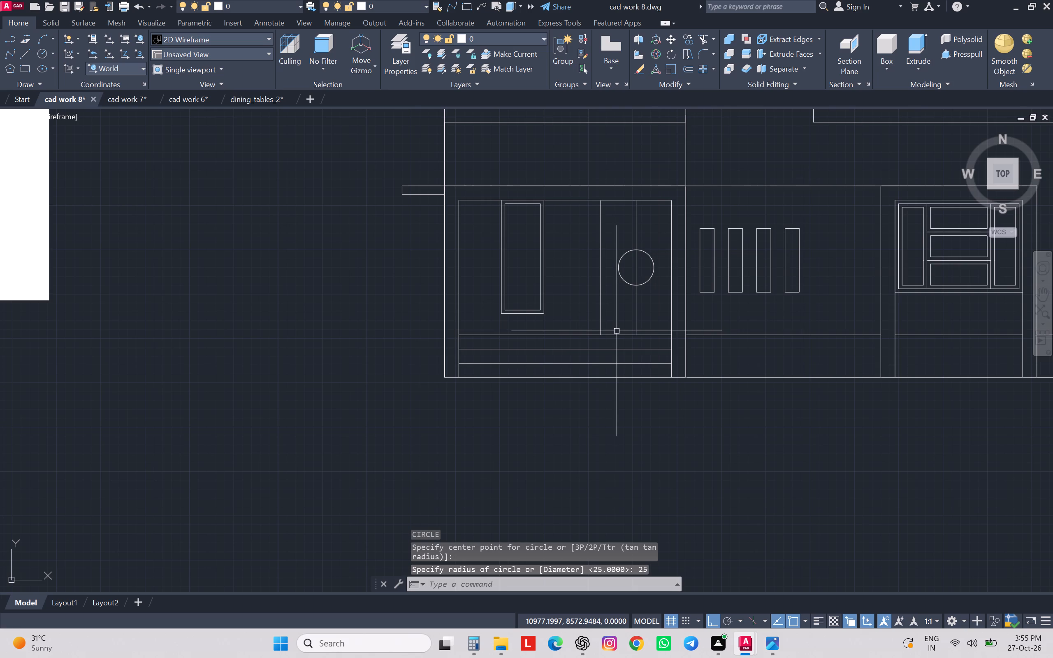
Draw two concentric circles of radius 15 and 10 inside the sitout door's centre circle.
key("c")
key("Return")
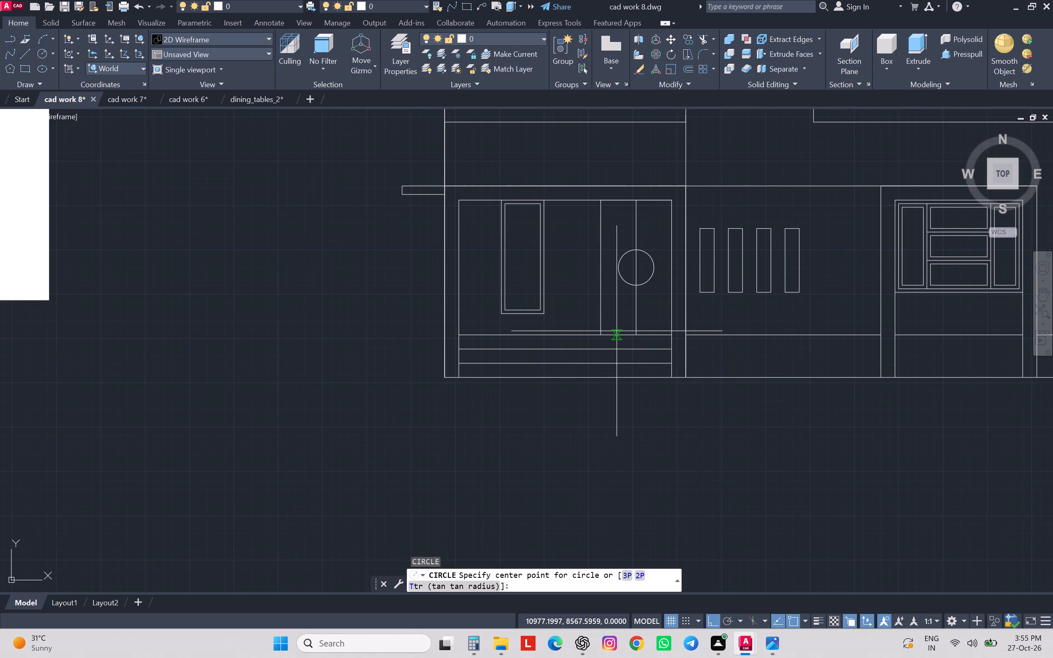
left_click(635, 270)
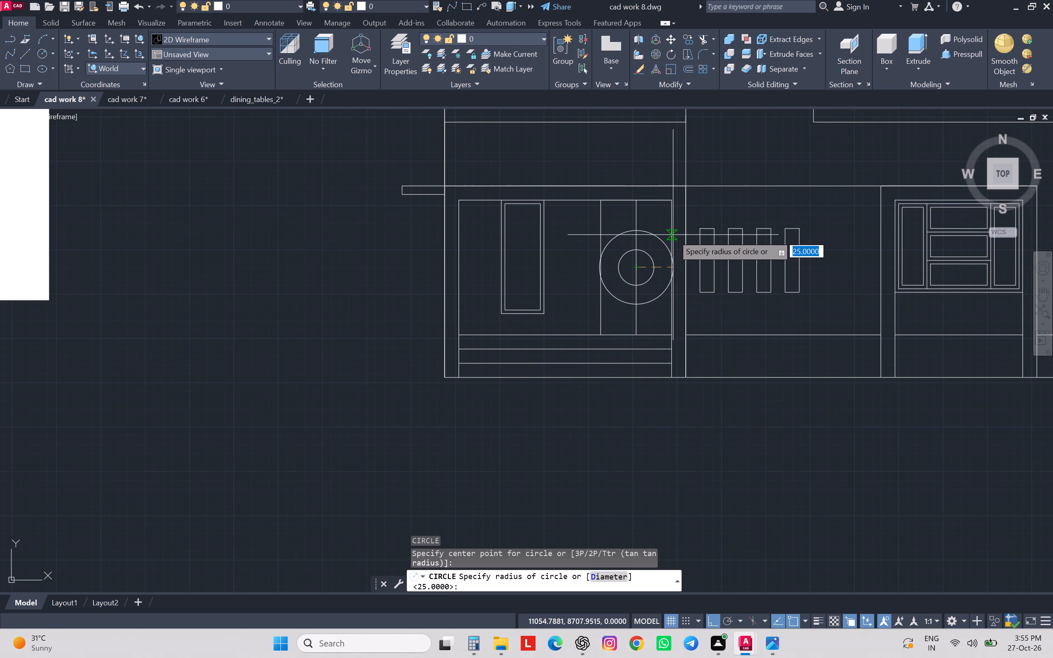
type("15")
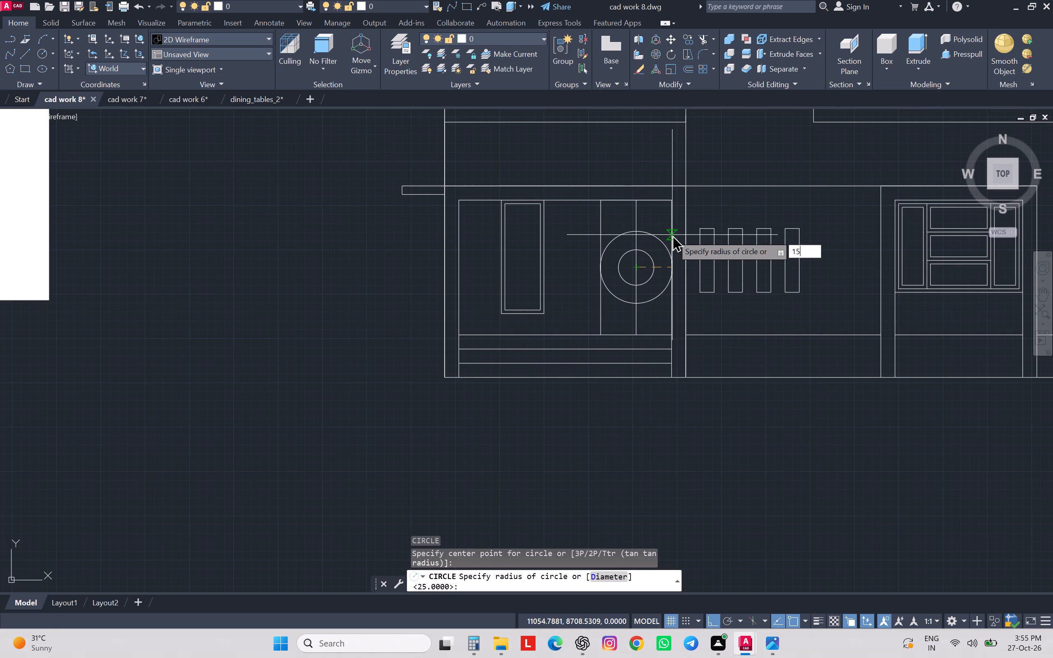
key("Return")
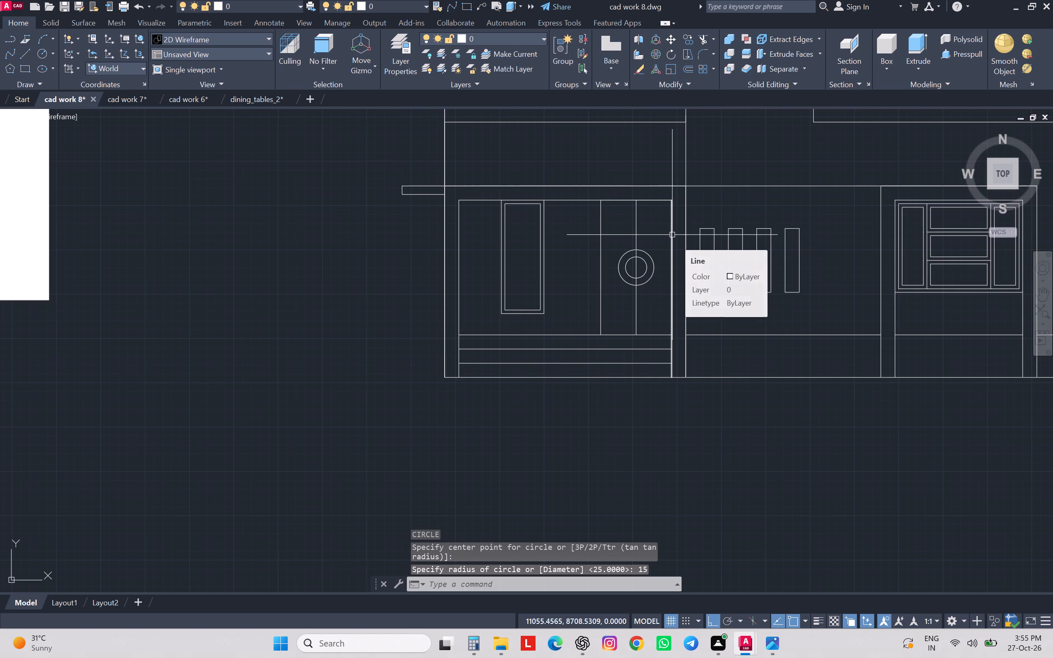
key("c")
key("Return")
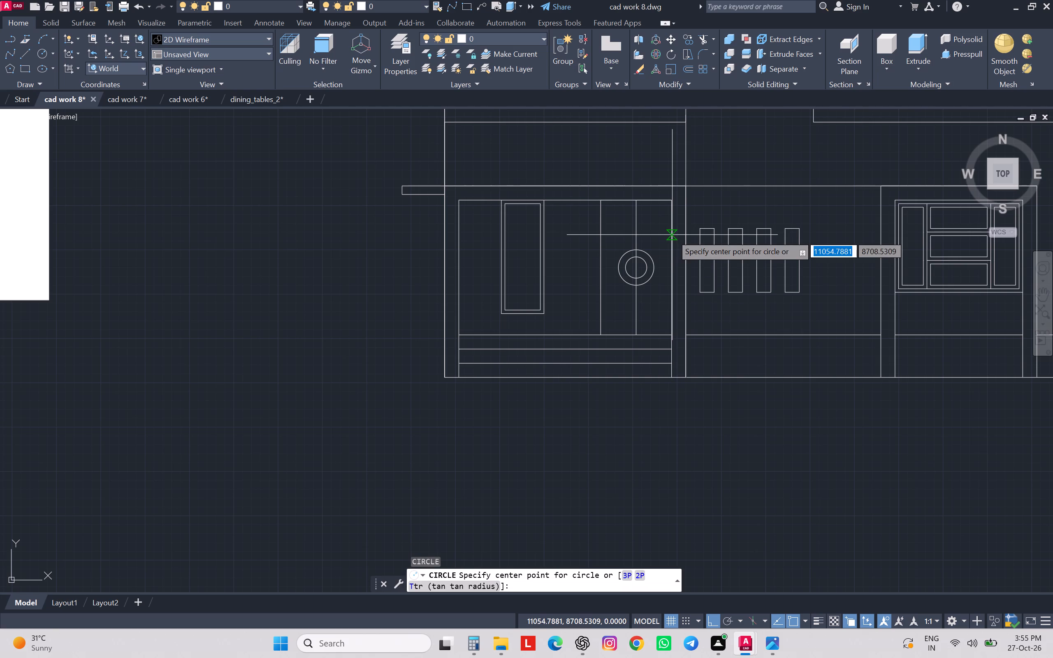
left_click(638, 266)
type("10")
key("Return")
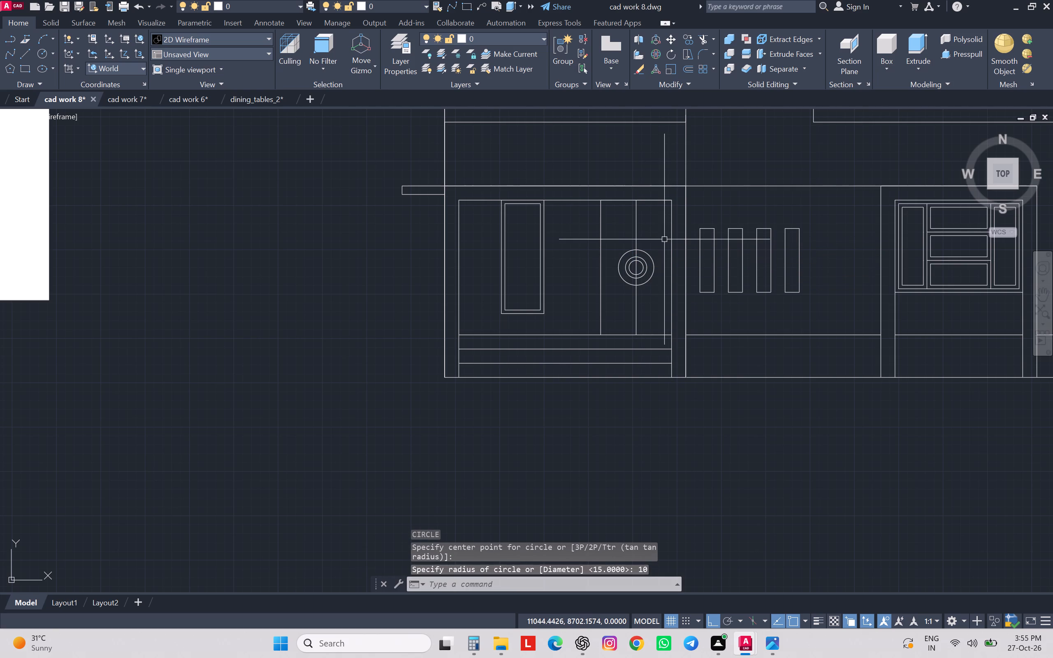
Examine the door panels and centre ornament in the coloured reference front elevation.
scroll(662, 225, "down", 1)
scroll(667, 224, "up", 1)
scroll(669, 223, "down", 4)
scroll(326, 391, "up", 2)
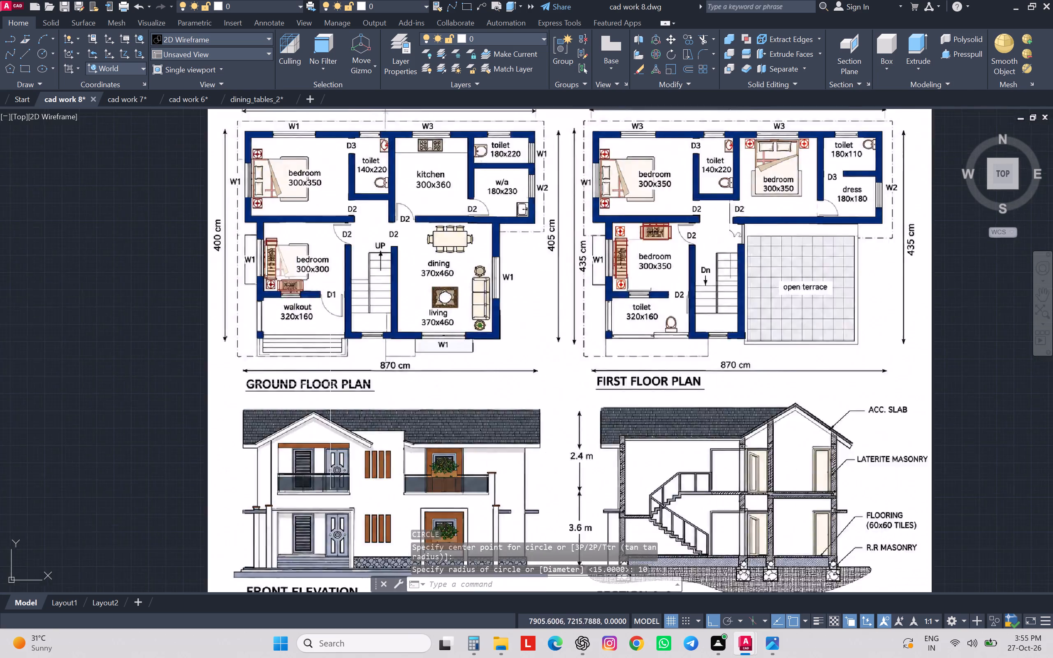
scroll(333, 380, "up", 1)
scroll(364, 380, "down", 2)
scroll(366, 378, "up", 1)
middle_click_drag(343, 415, 348, 352)
scroll(349, 354, "up", 1)
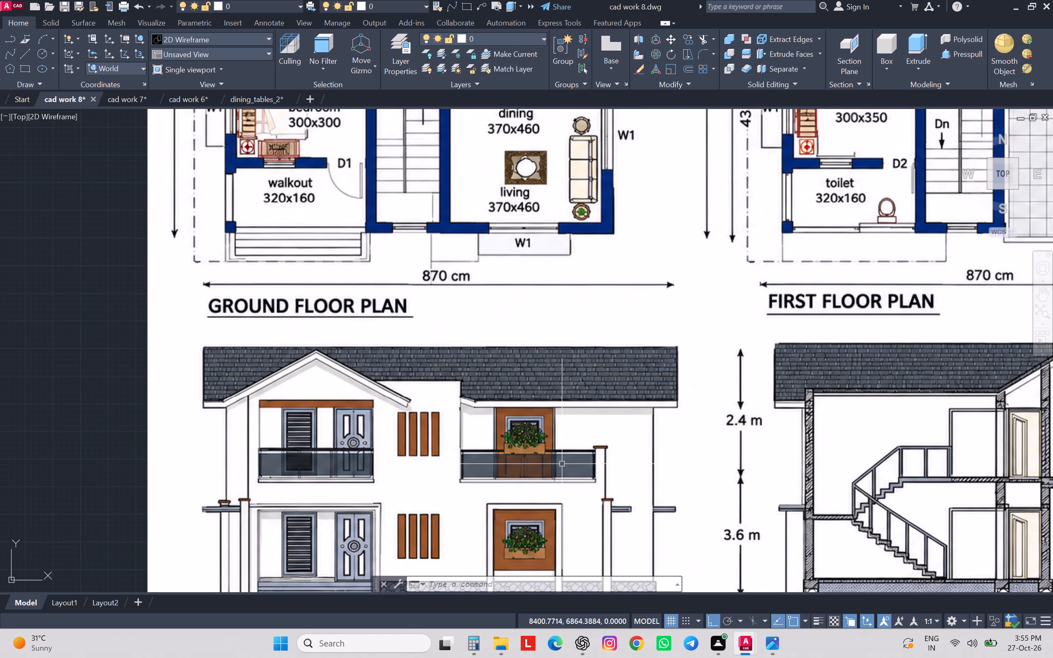
scroll(561, 461, "down", 3)
middle_click_drag(759, 411, 665, 443)
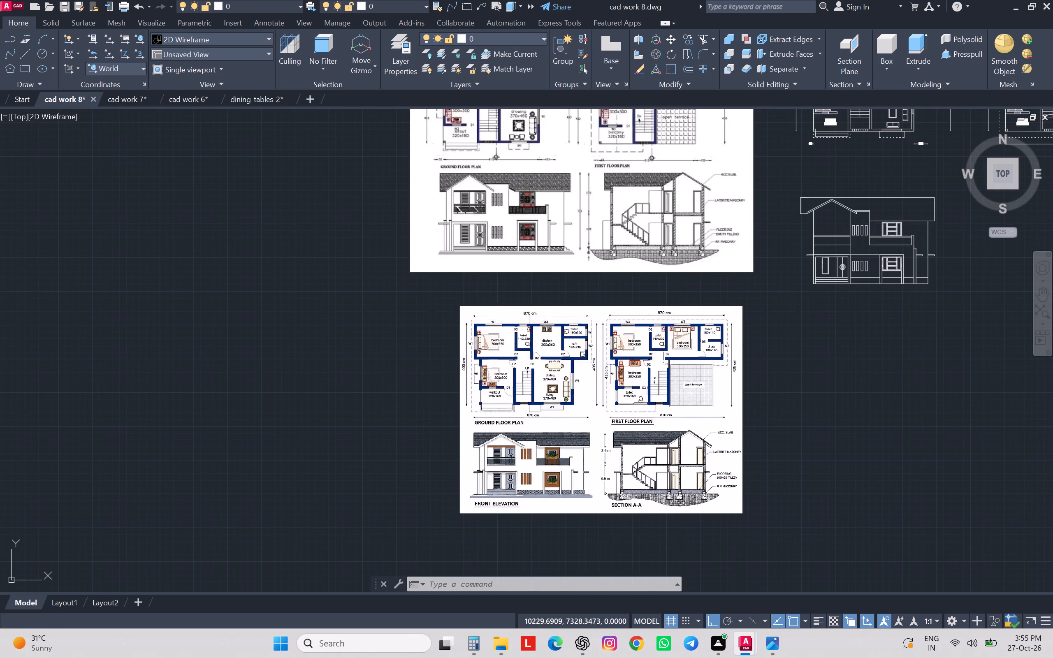
middle_click_drag(665, 443, 609, 446)
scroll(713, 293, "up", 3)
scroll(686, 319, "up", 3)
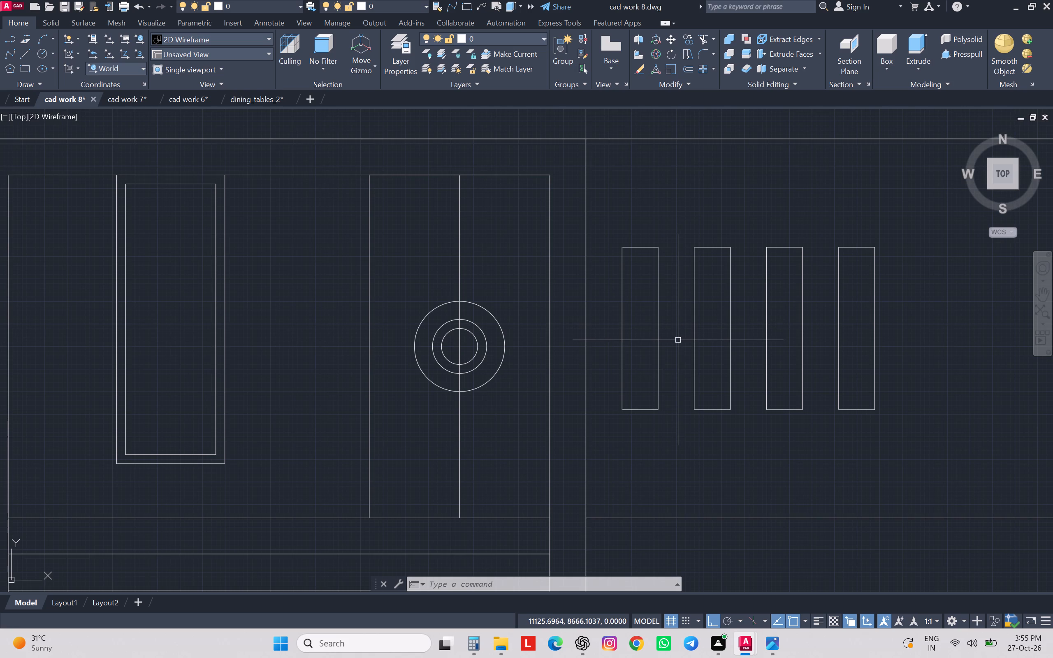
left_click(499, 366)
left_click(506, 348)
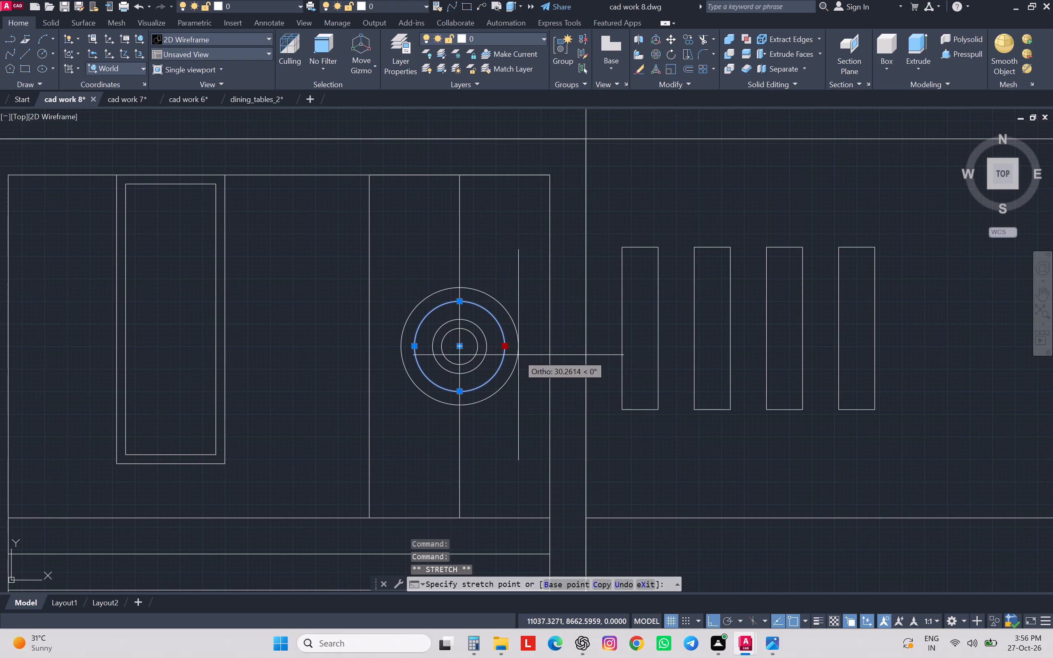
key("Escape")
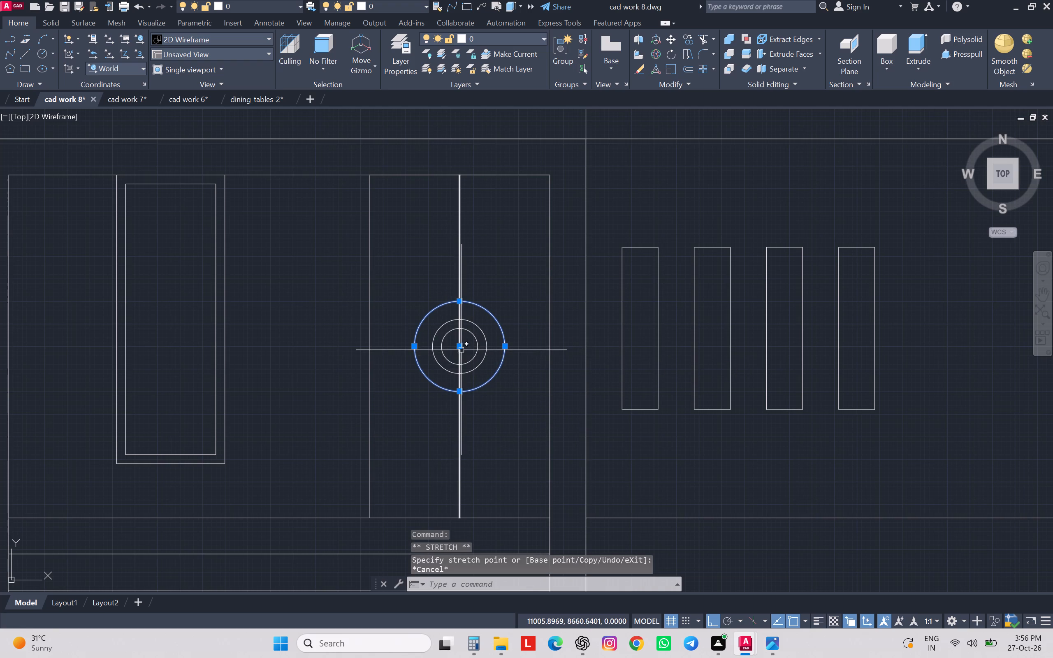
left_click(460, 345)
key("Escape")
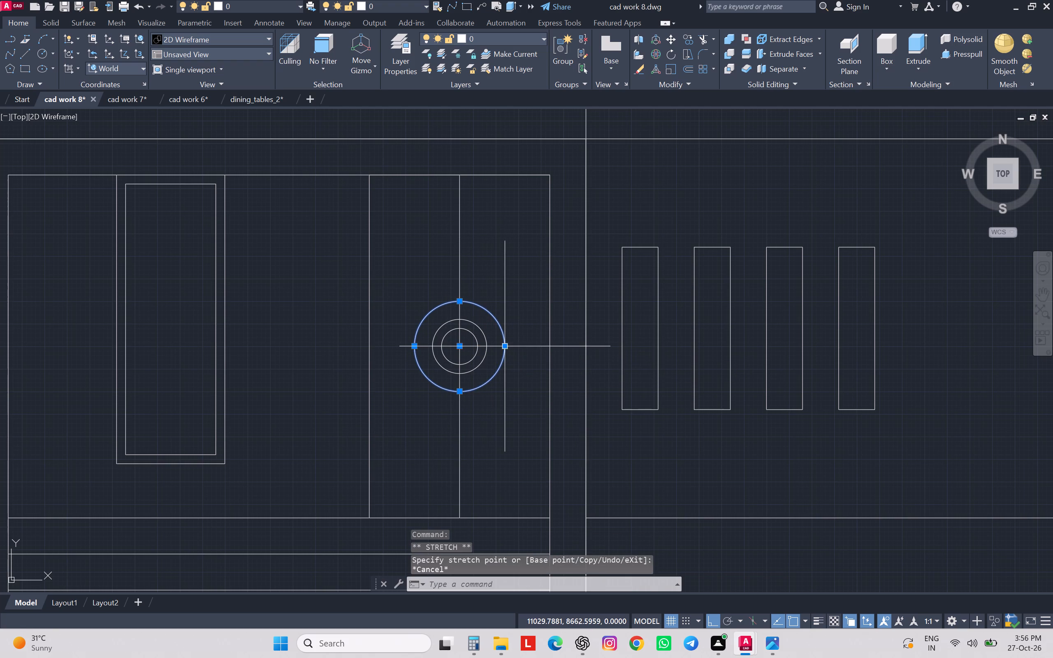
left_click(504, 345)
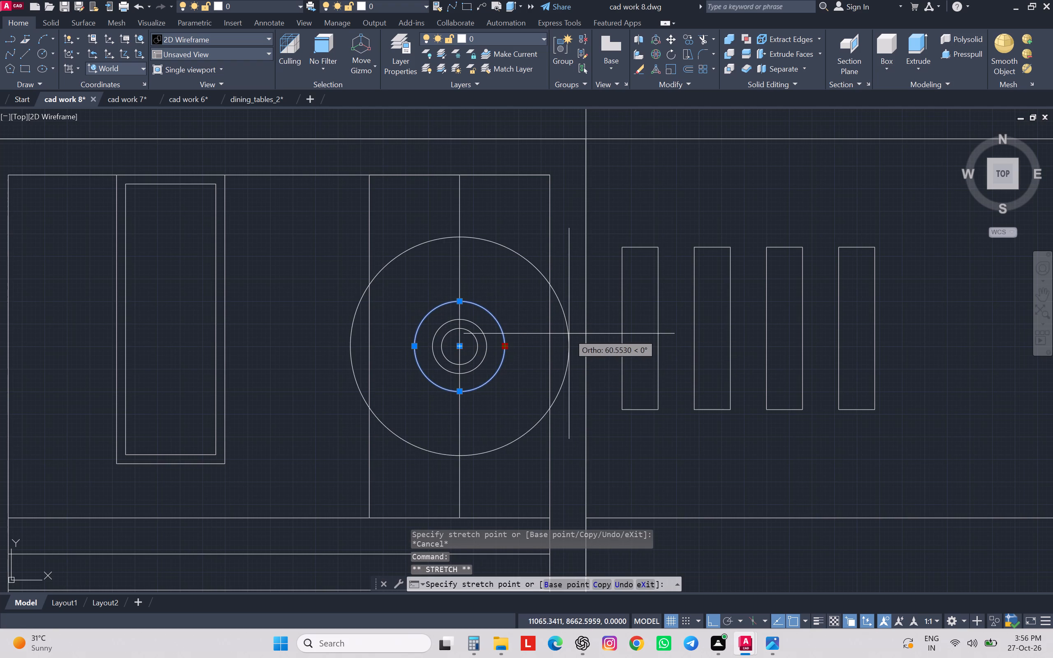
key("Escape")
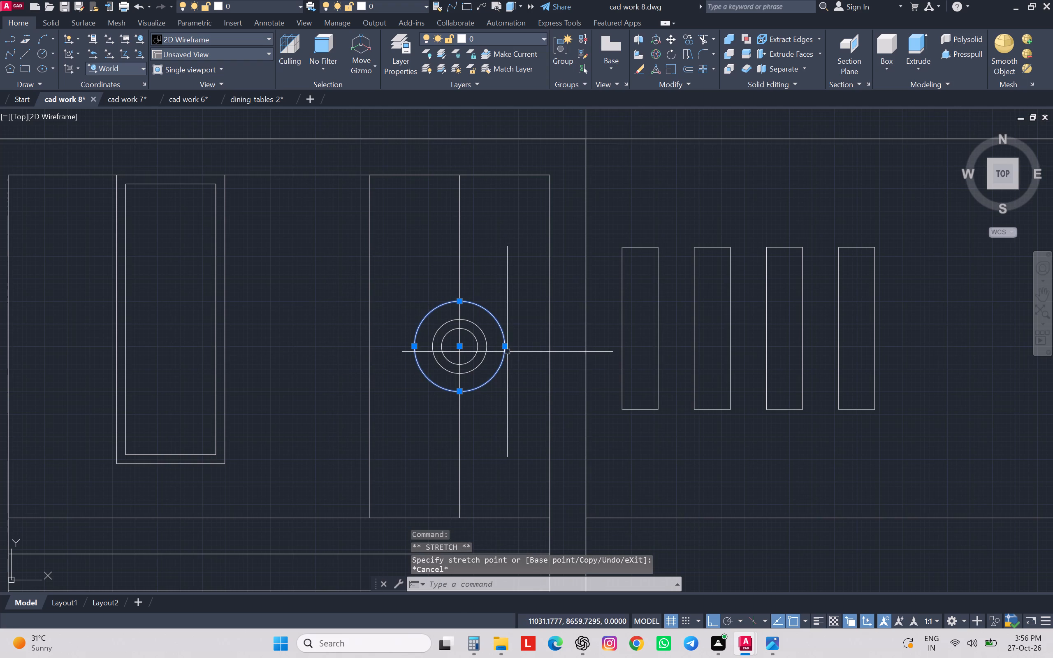
Delete the outer radius 25 circle at the sitout door's centre, keeping the two inner concentric circles.
left_click(52, 68)
key("Escape")
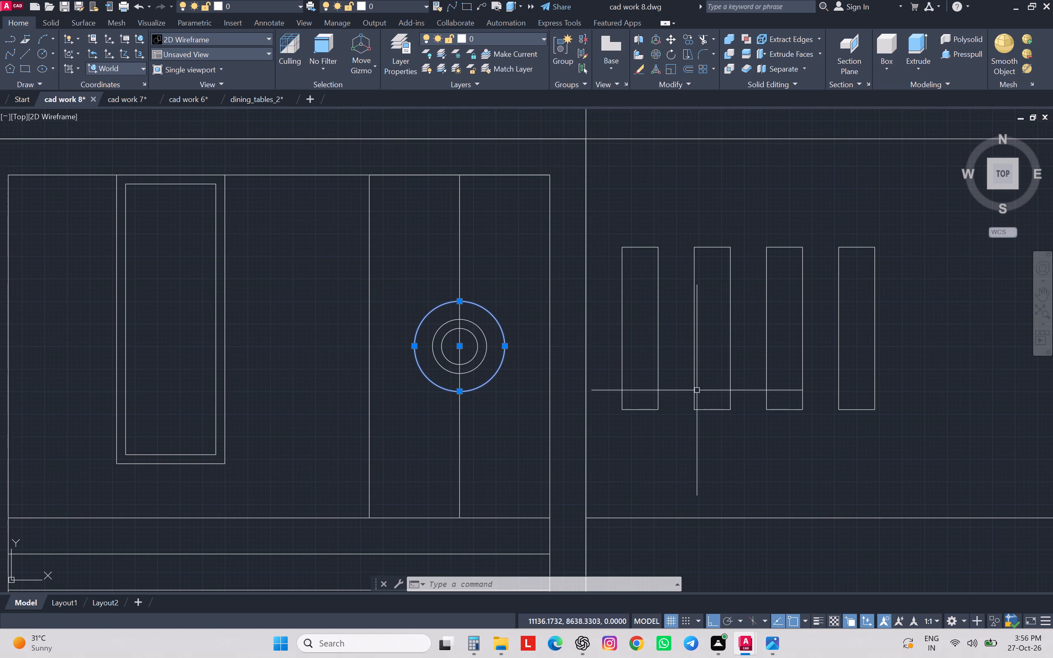
key("Delete")
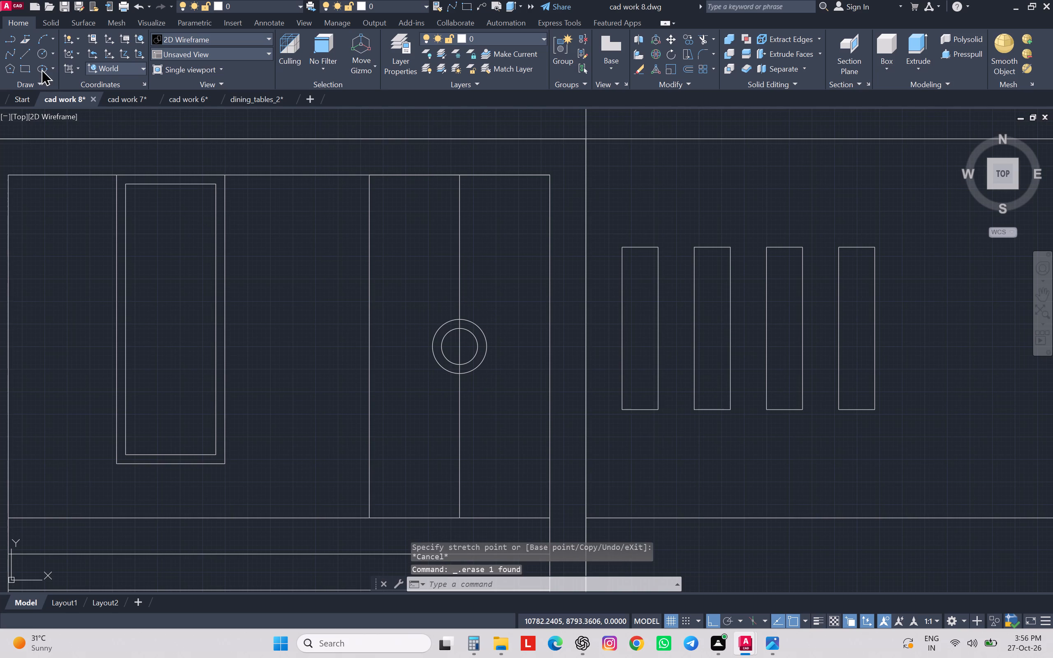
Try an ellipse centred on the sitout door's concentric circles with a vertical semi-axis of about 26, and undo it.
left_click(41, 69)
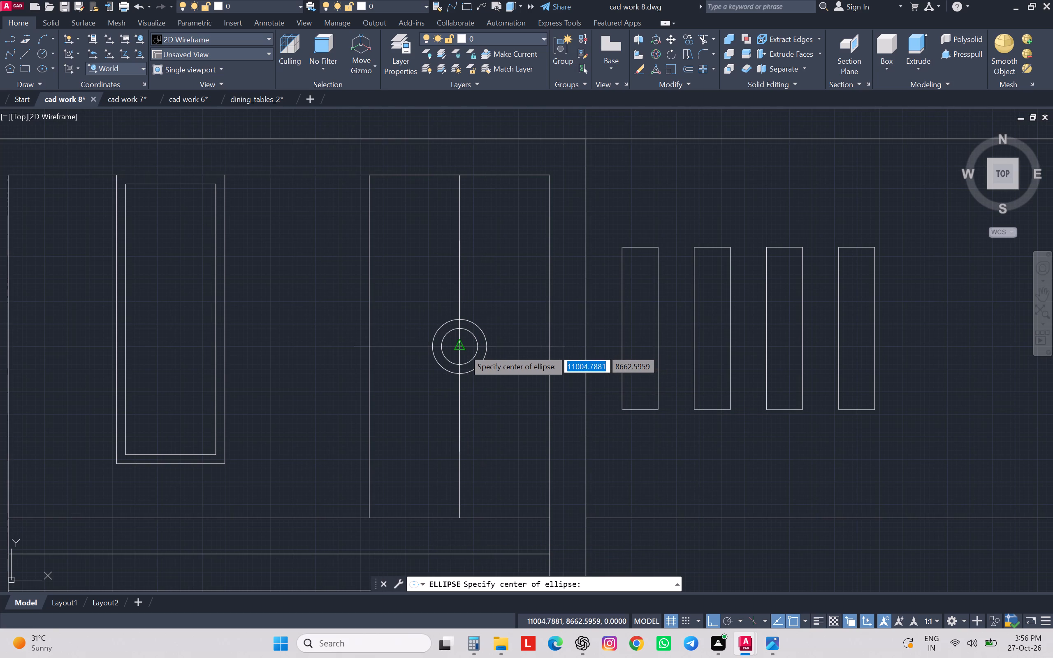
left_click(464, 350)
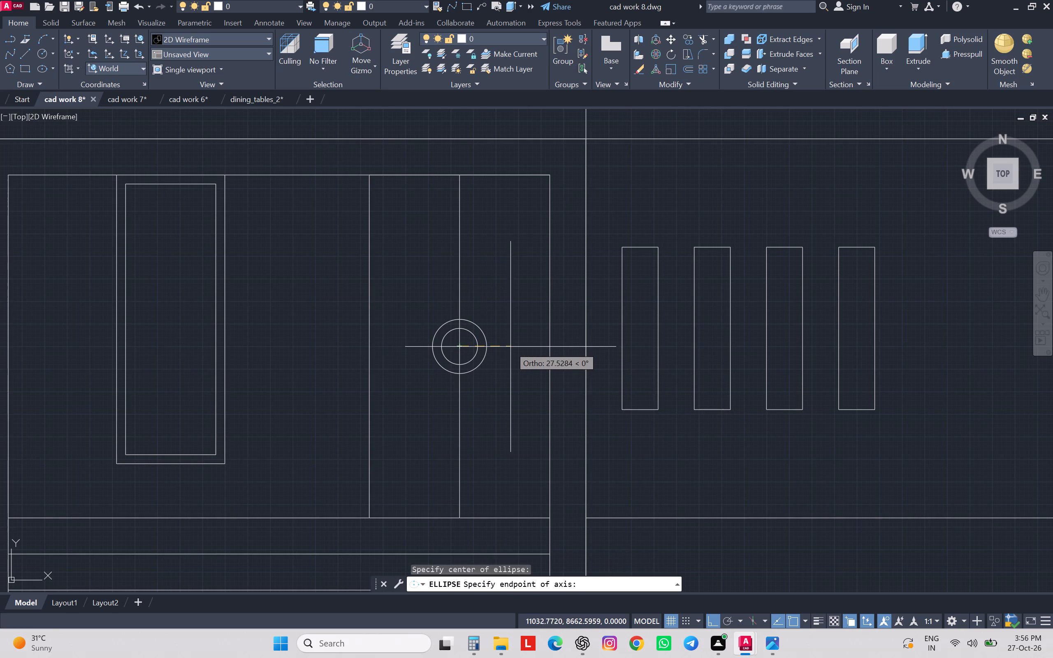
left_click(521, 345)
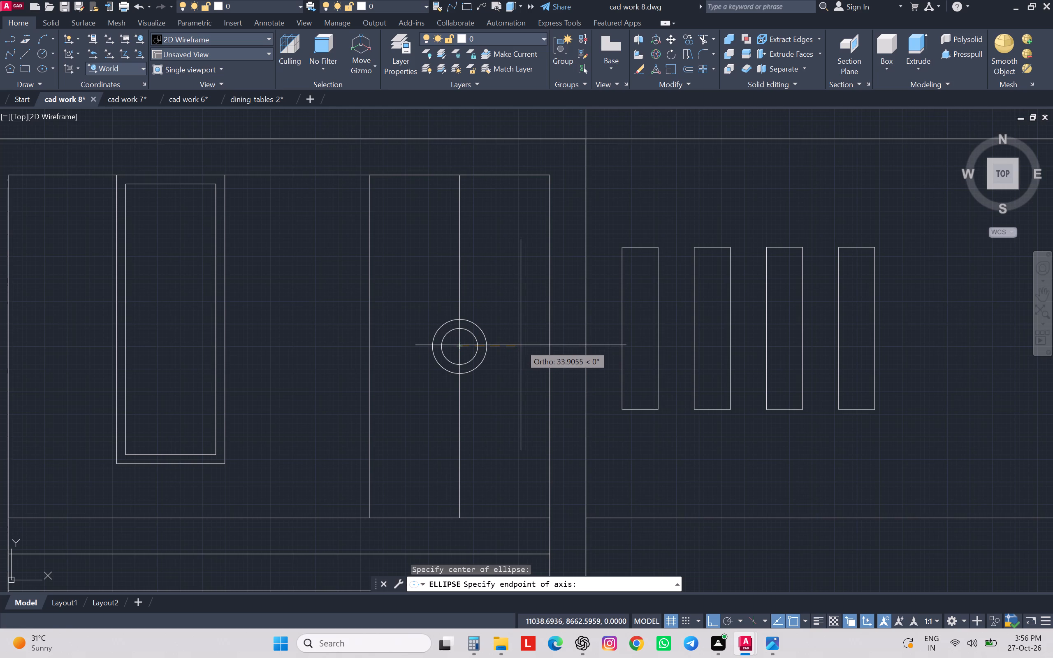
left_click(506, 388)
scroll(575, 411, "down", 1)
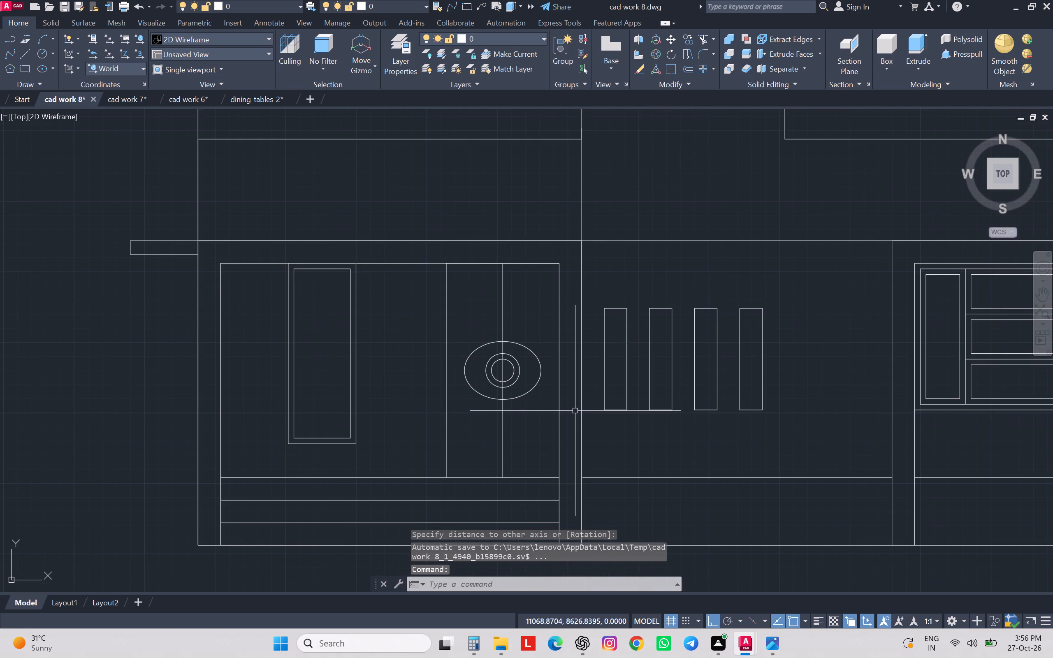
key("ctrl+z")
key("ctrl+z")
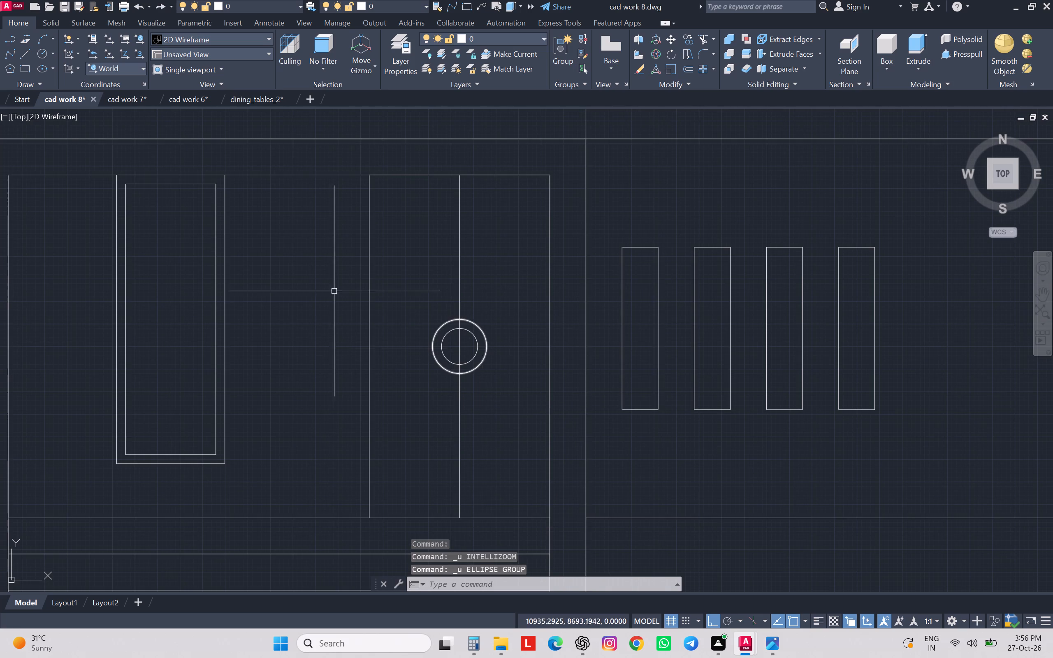
Draw an ellipse centred on the sitout door's concentric circles with a horizontal semi-axis of about 42.
left_click(43, 66)
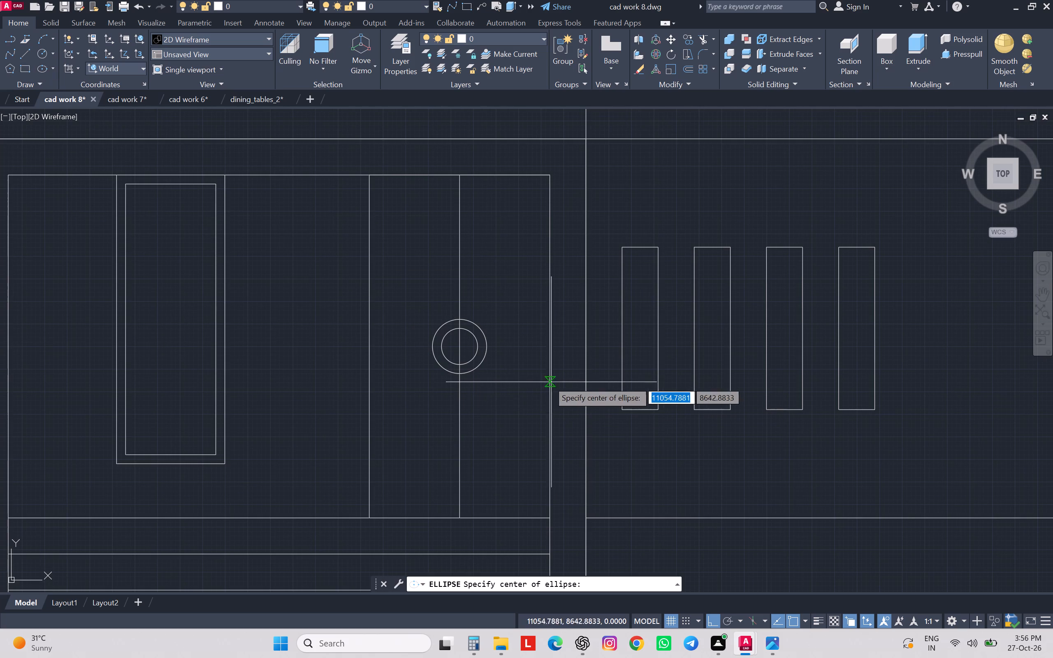
left_click(461, 346)
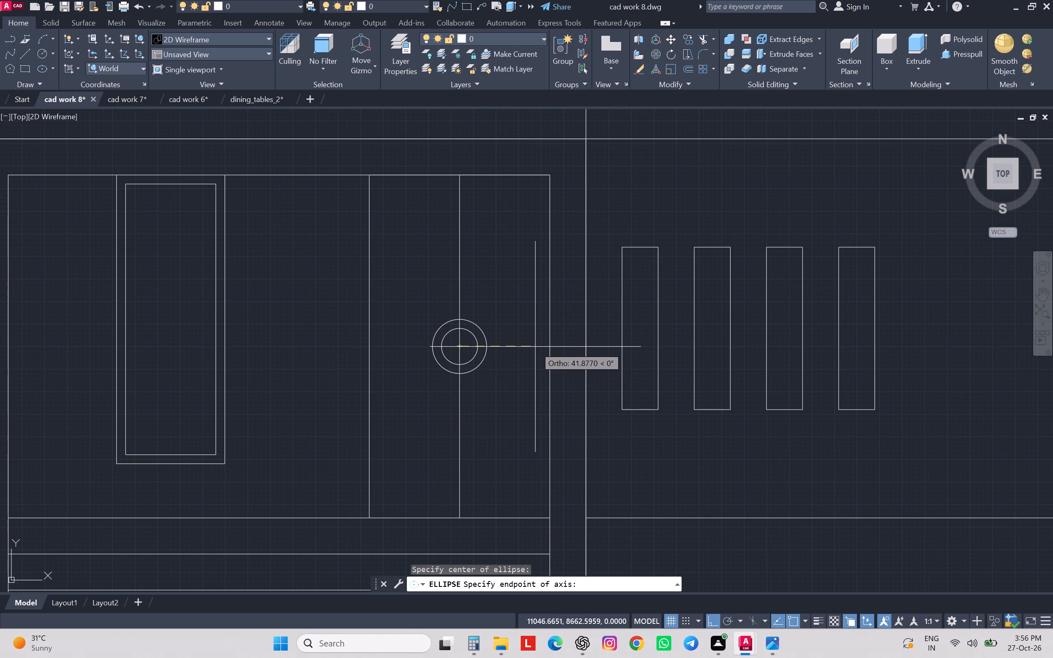
left_click(535, 347)
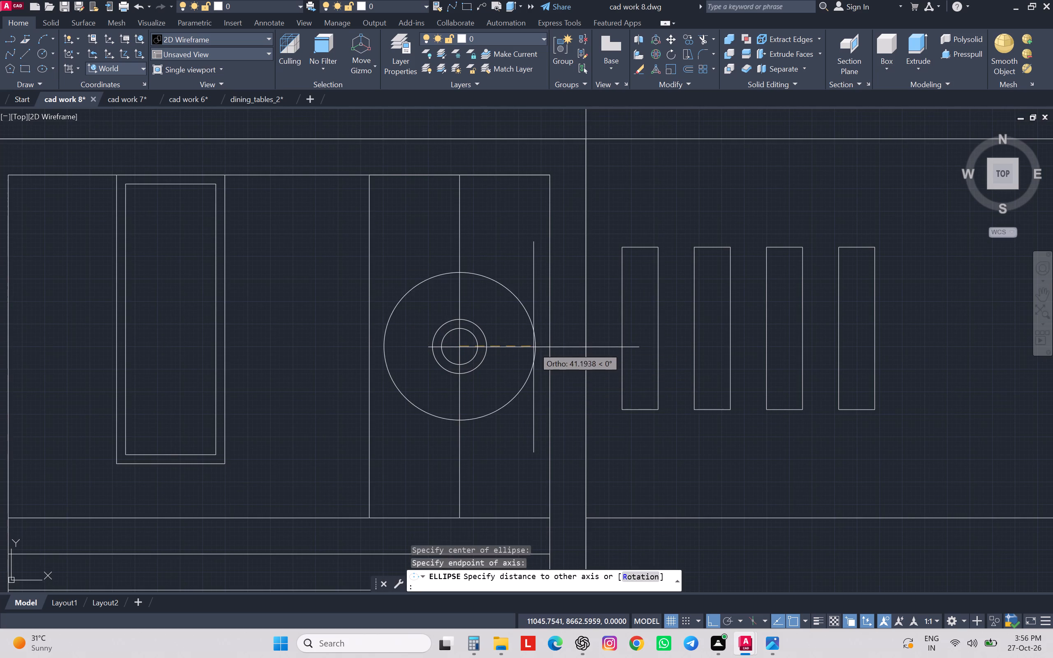
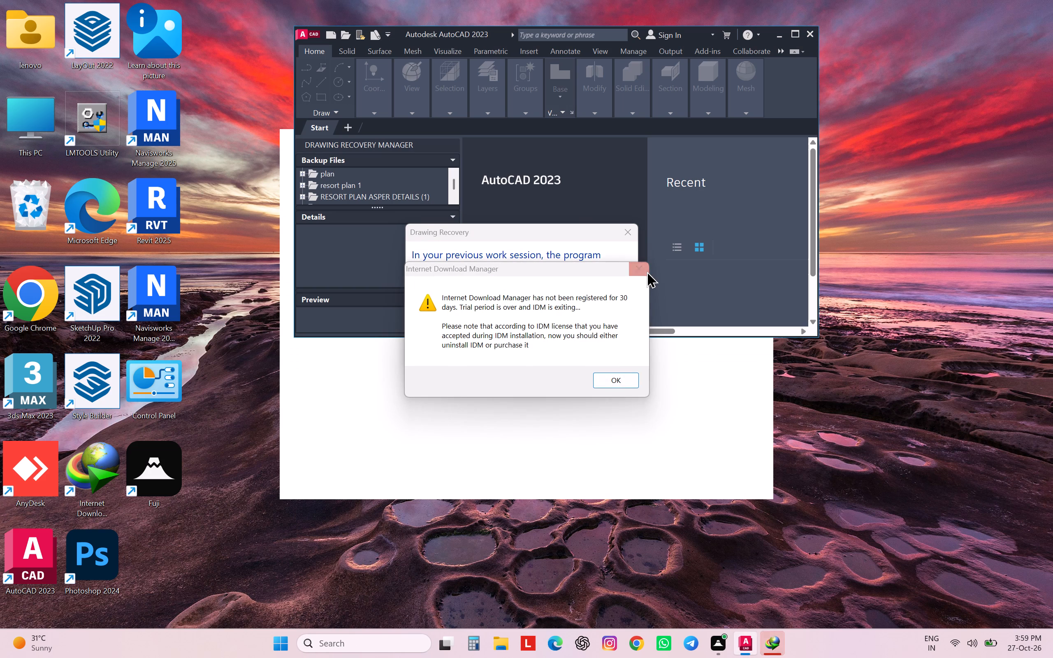
Dismiss the Internet Download Manager trial notice.
left_click(644, 267)
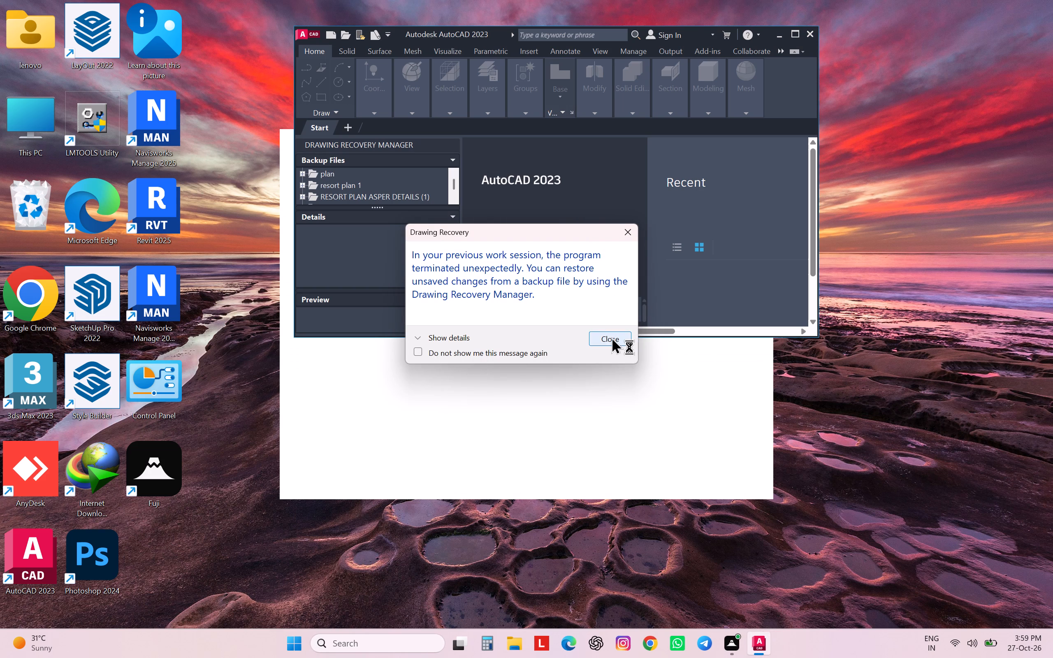
Expand the details of the Drawing Recovery message, read them, and close the message.
left_click(419, 336)
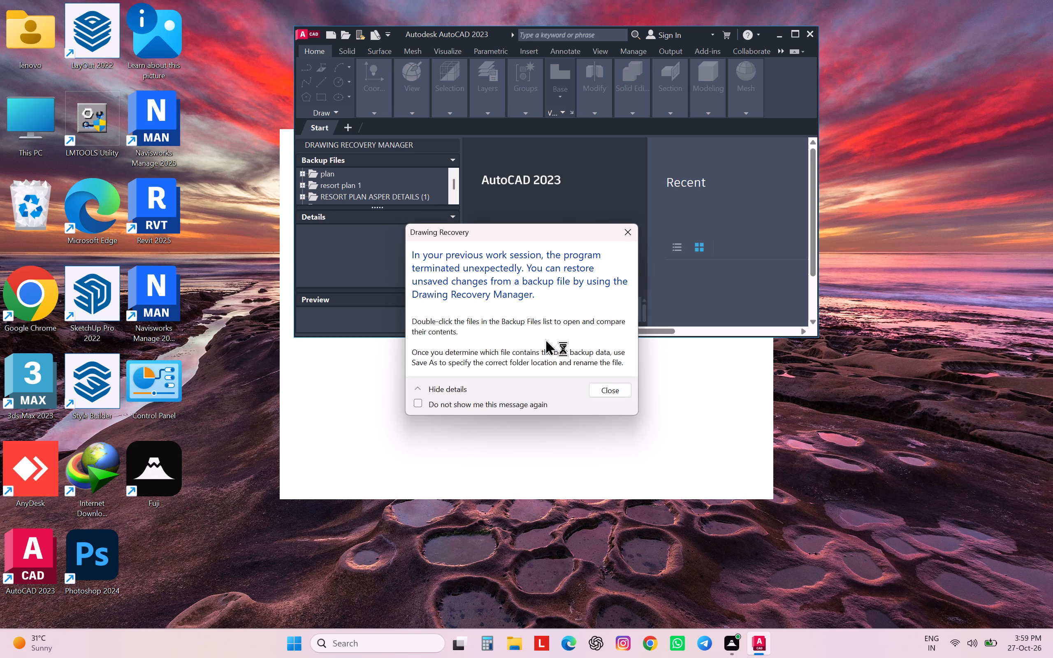
left_click(628, 248)
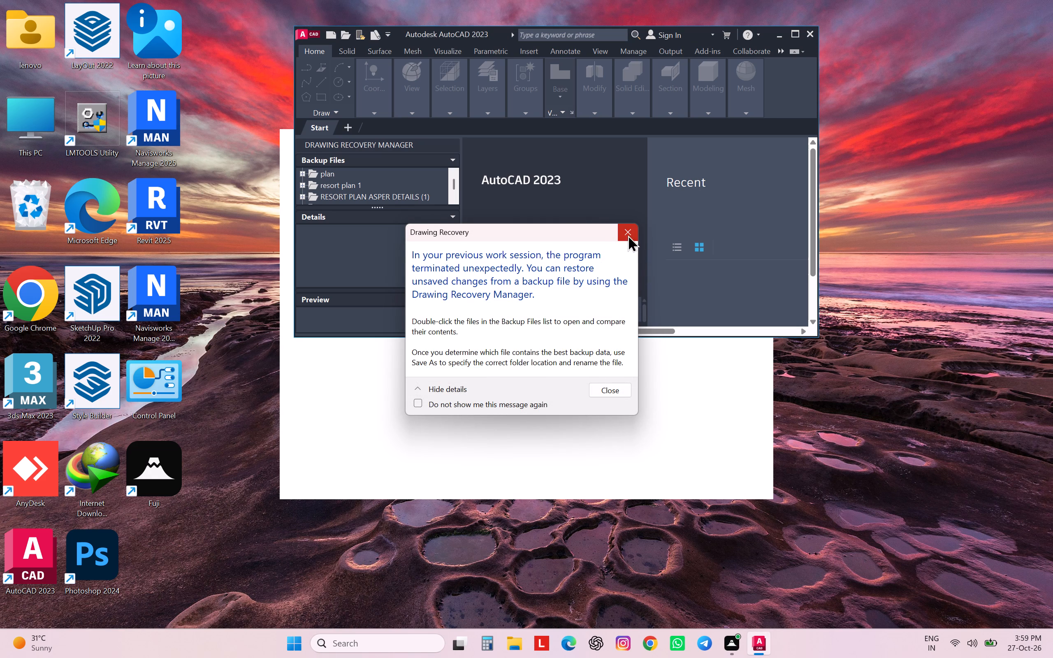
scroll(600, 341, "down", 2)
scroll(600, 341, "up", 1)
scroll(600, 341, "down", 1)
left_click(638, 226)
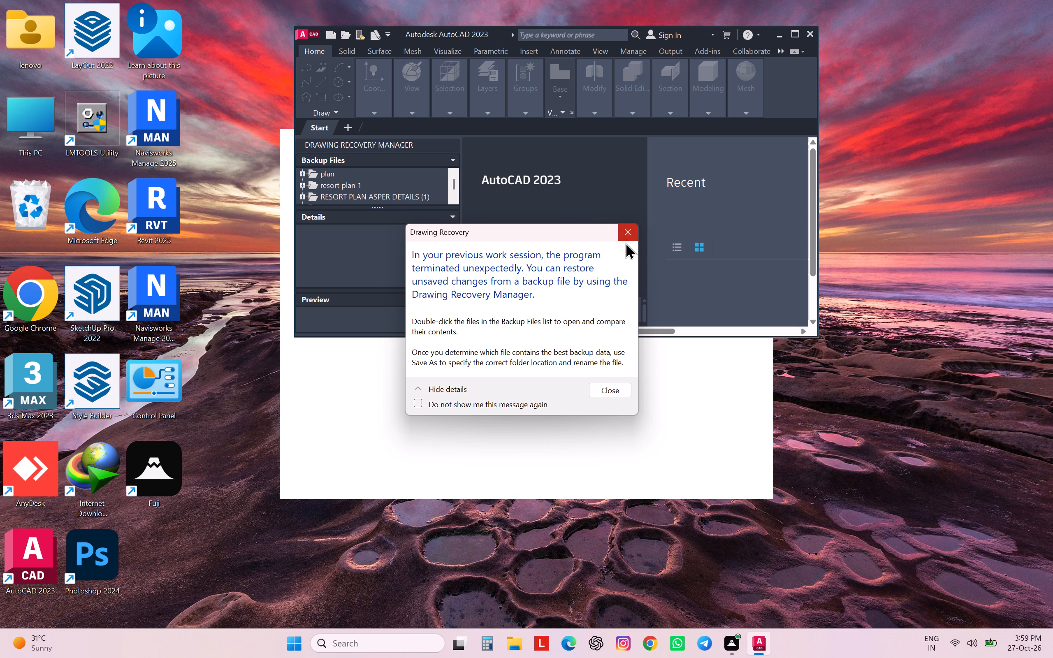
left_click(627, 234)
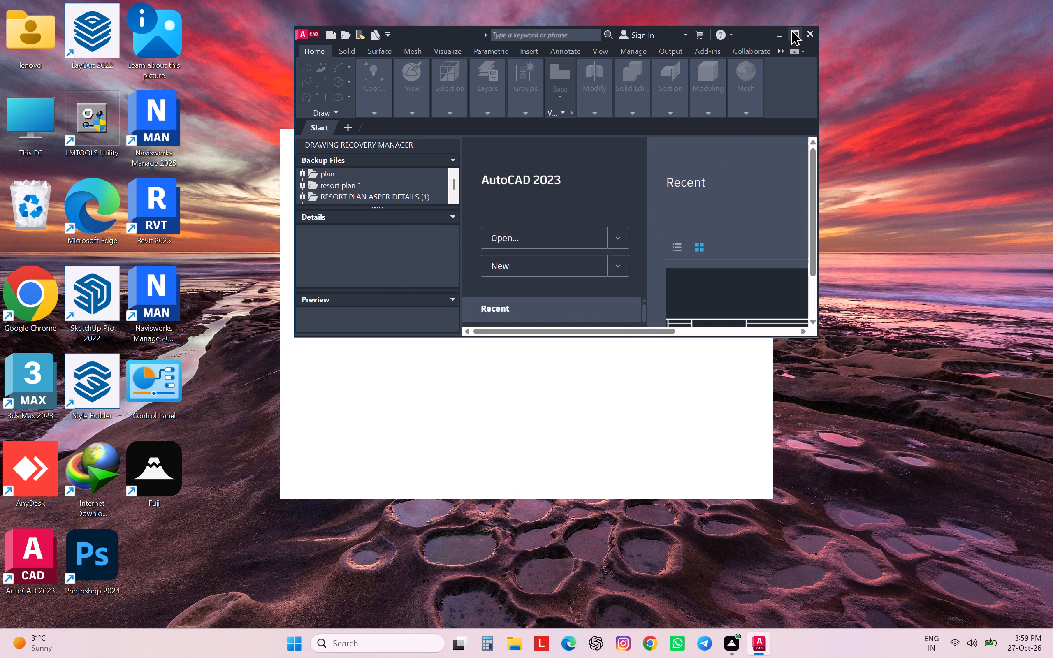
Maximize the AutoCAD window.
left_click(791, 30)
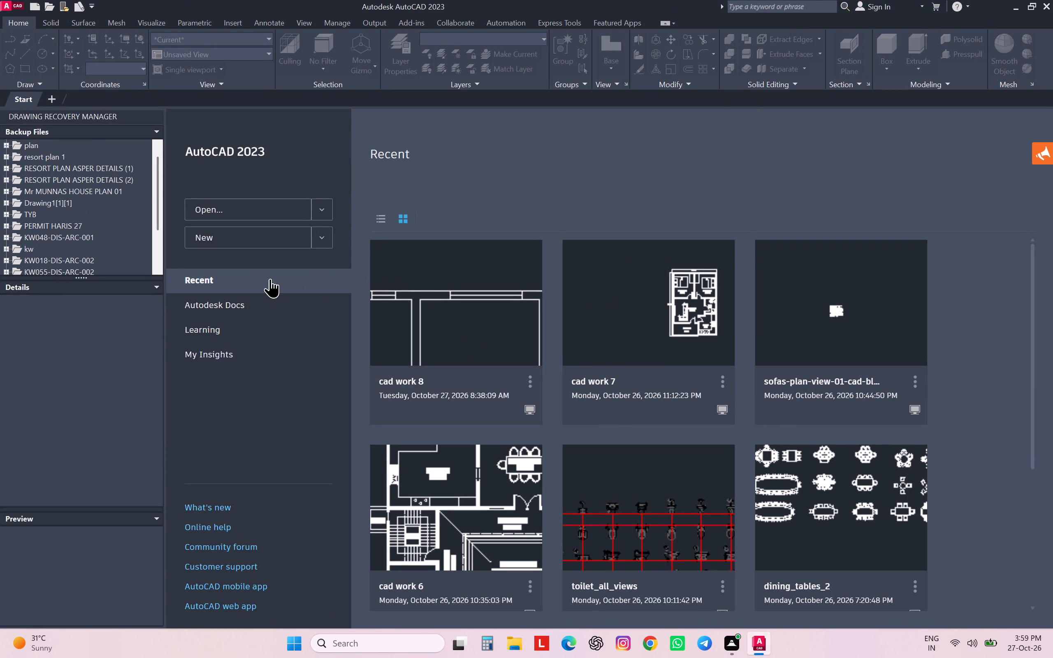
Find cad work 8 among the backup files in the Drawing Recovery Manager and select it to show its file details.
scroll(92, 232, "down", 3)
scroll(92, 232, "up", 1)
scroll(92, 232, "down", 3)
scroll(92, 232, "up", 2)
scroll(92, 232, "down", 1)
scroll(92, 232, "up", 1)
scroll(92, 232, "down", 6)
scroll(92, 232, "up", 13)
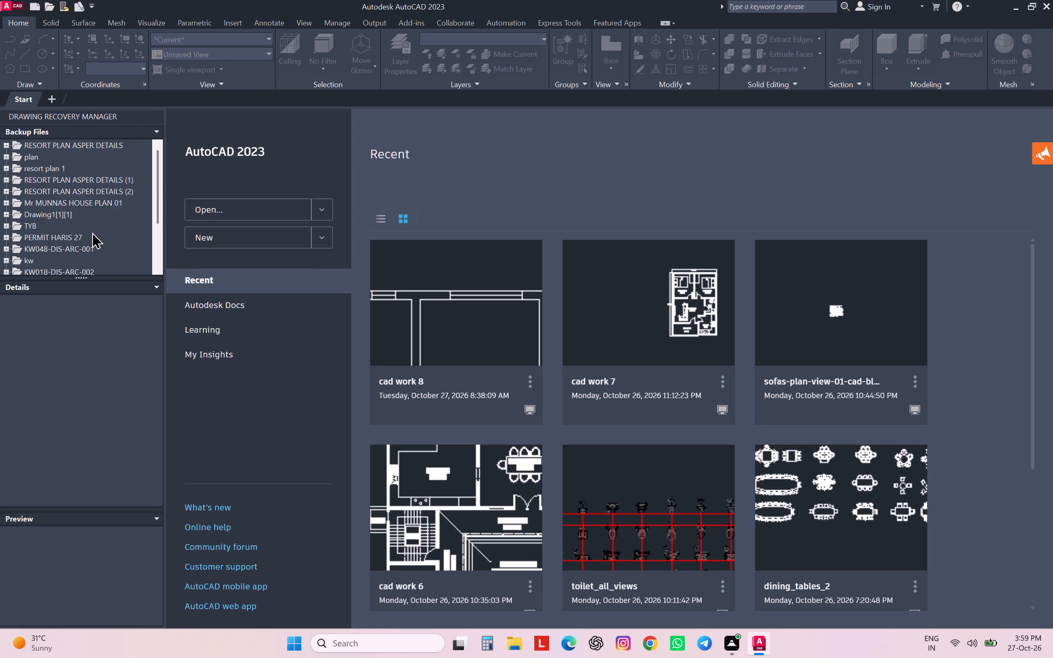
scroll(92, 232, "up", 2)
scroll(92, 232, "down", 1)
scroll(92, 232, "up", 8)
left_click_drag(157, 205, 157, 208)
left_click_drag(157, 208, 148, 249)
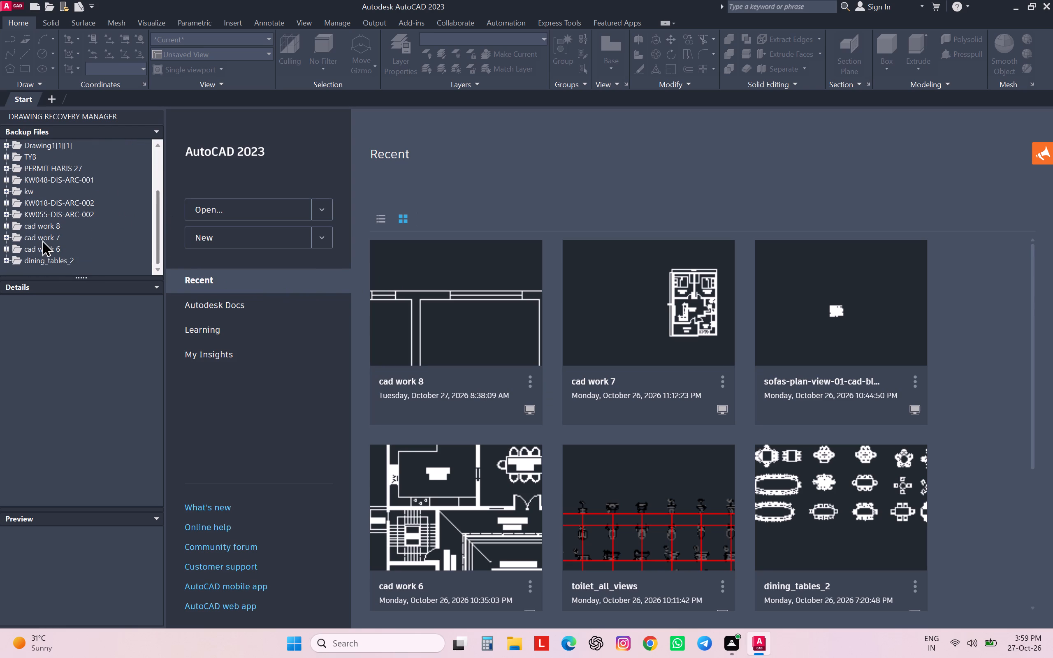
left_click(50, 227)
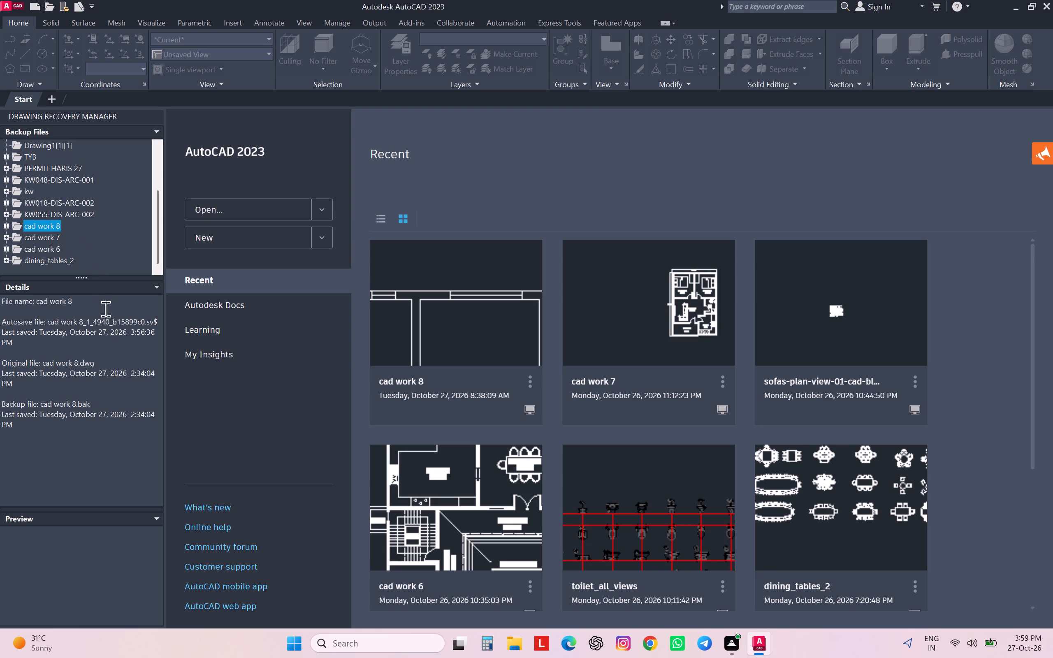
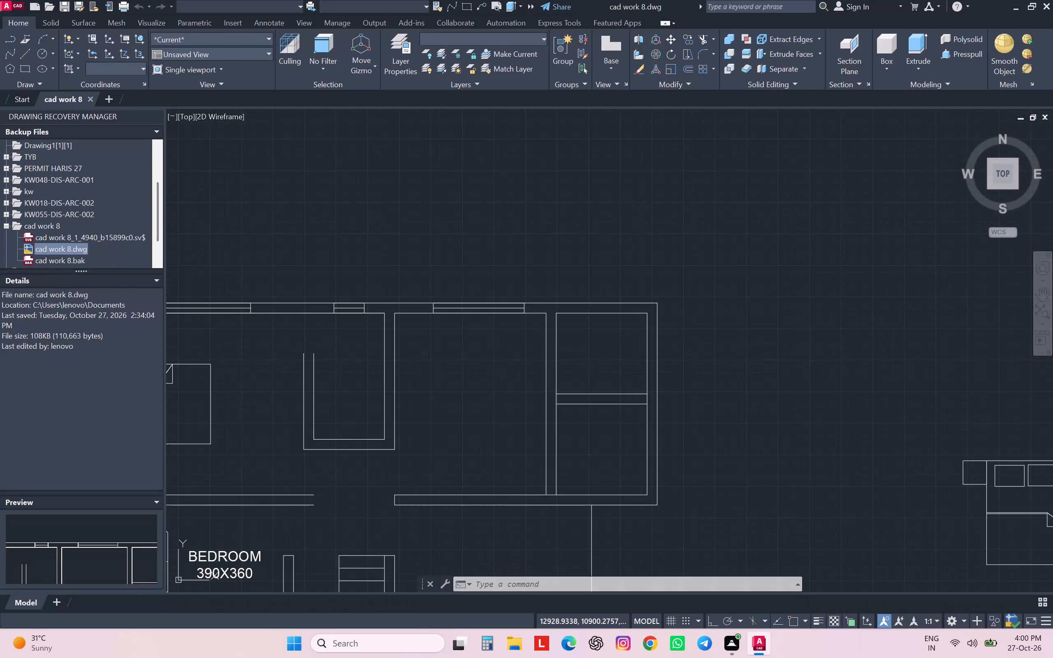
Examine the opened cad work 8.dwg to check how much of the drawing it contains.
scroll(332, 253, "down", 3)
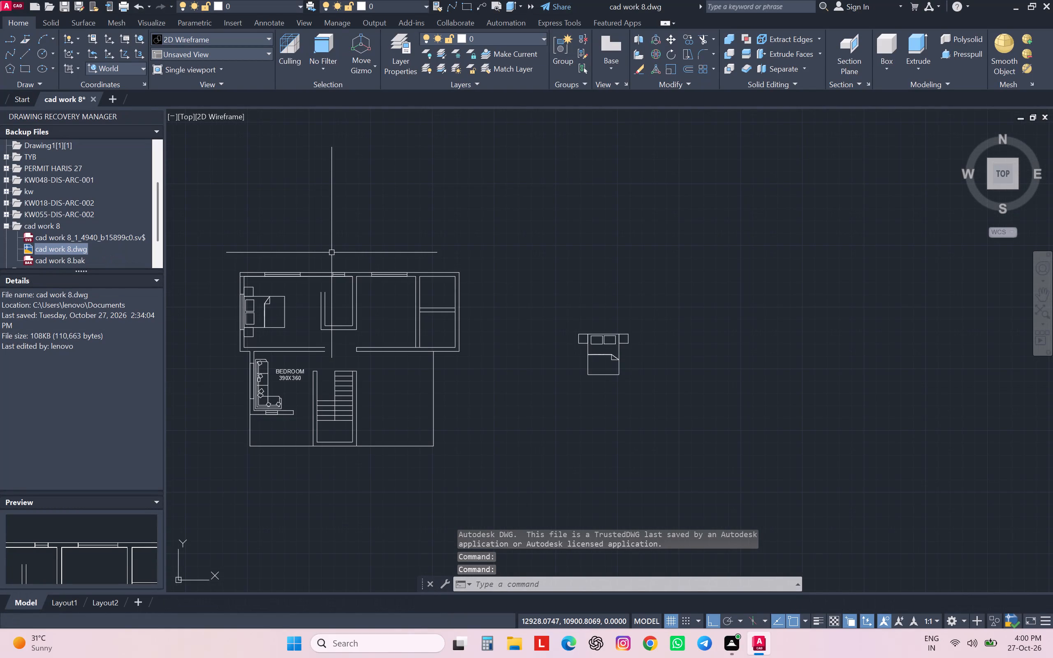
scroll(332, 253, "down", 5)
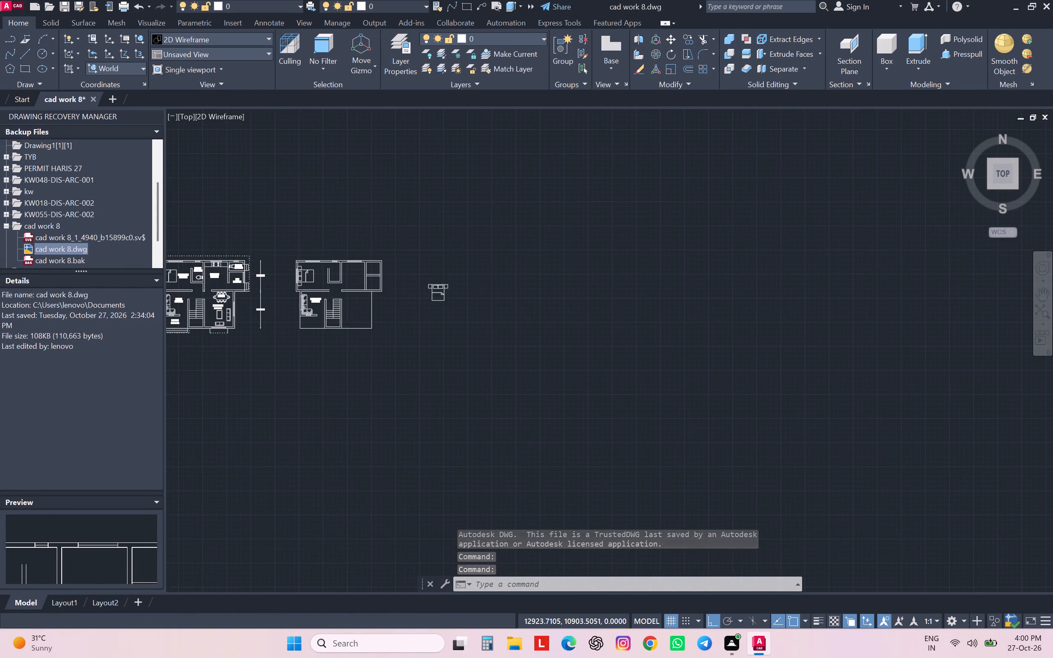
scroll(332, 253, "down", 4)
scroll(332, 253, "up", 1)
scroll(332, 253, "down", 2)
scroll(332, 253, "up", 1)
scroll(332, 253, "down", 1)
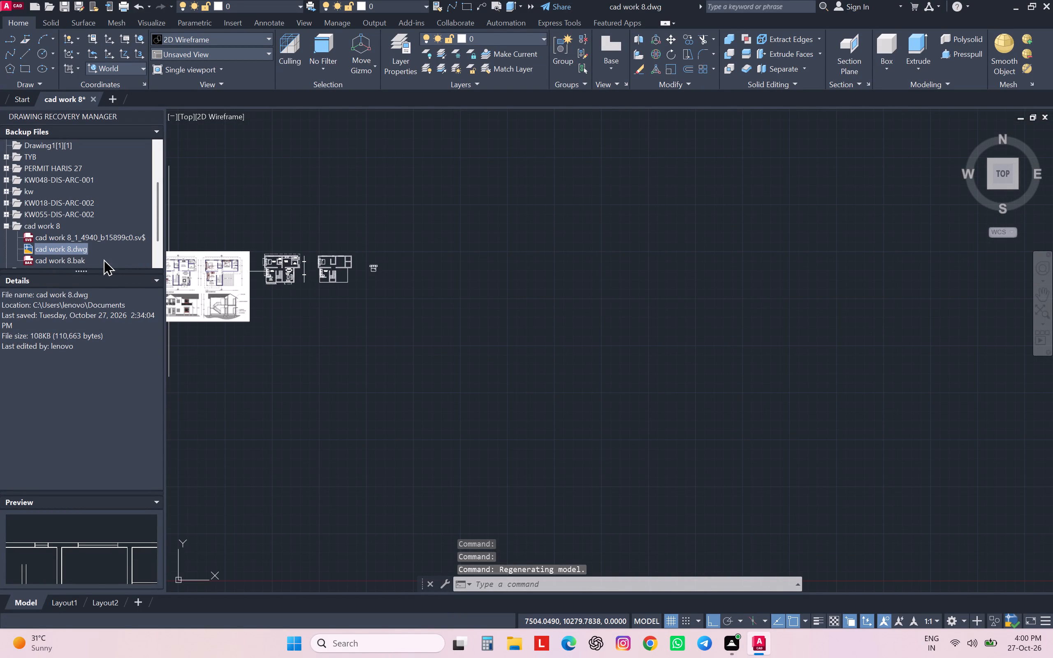
Open the autosave file cad work 8_1_4940_b15899c0.sv$ from the backup files and close the Drawing Recovery Manager.
double_click(94, 236)
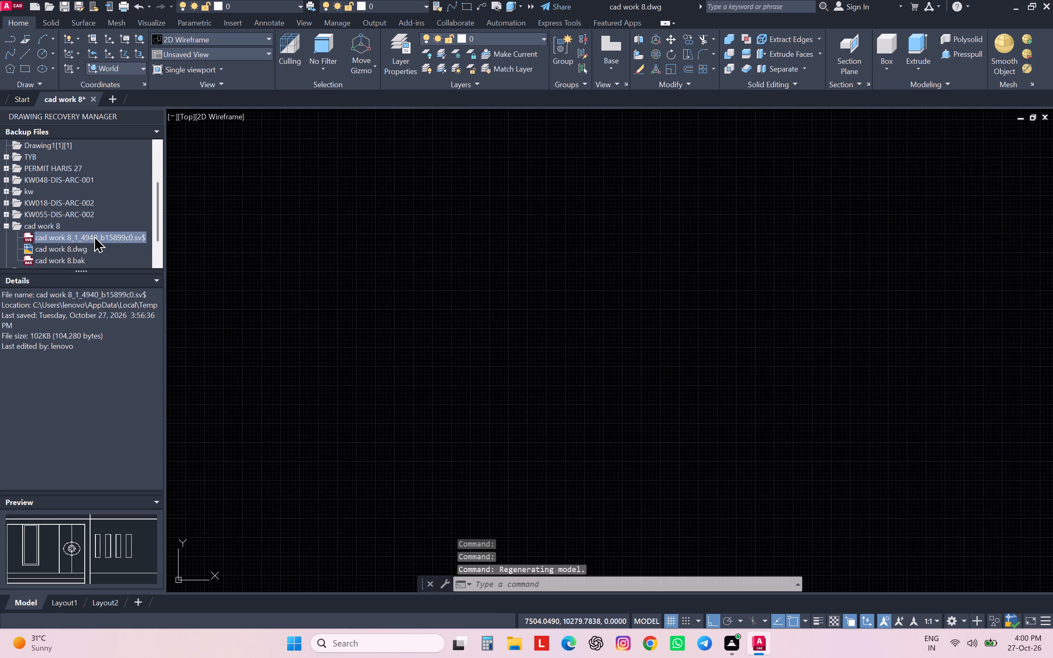
scroll(519, 315, "down", 3)
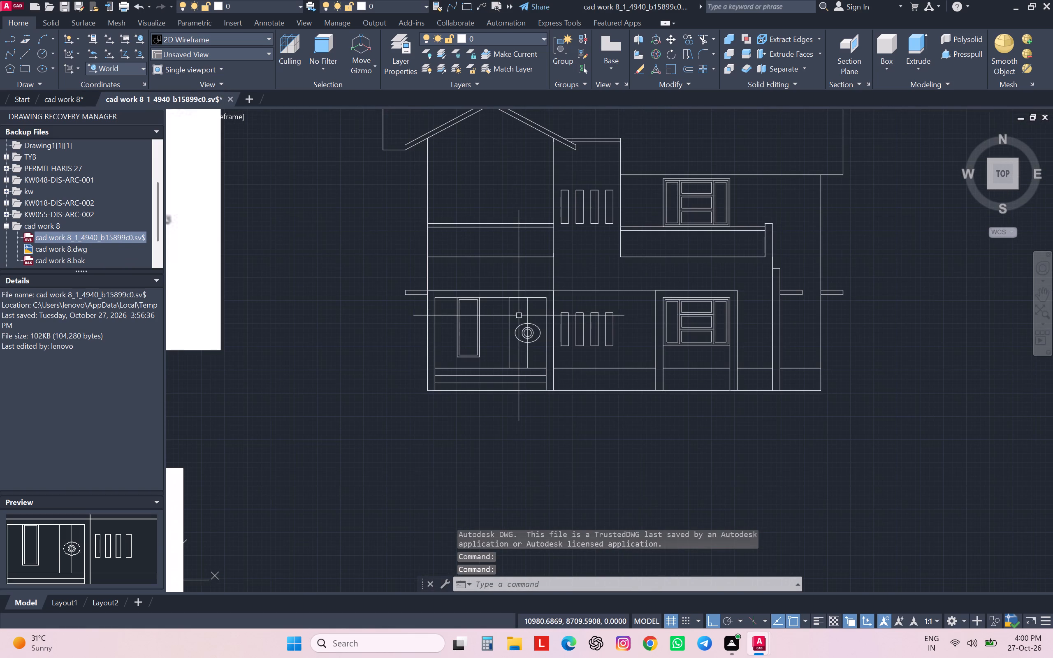
scroll(519, 315, "down", 2)
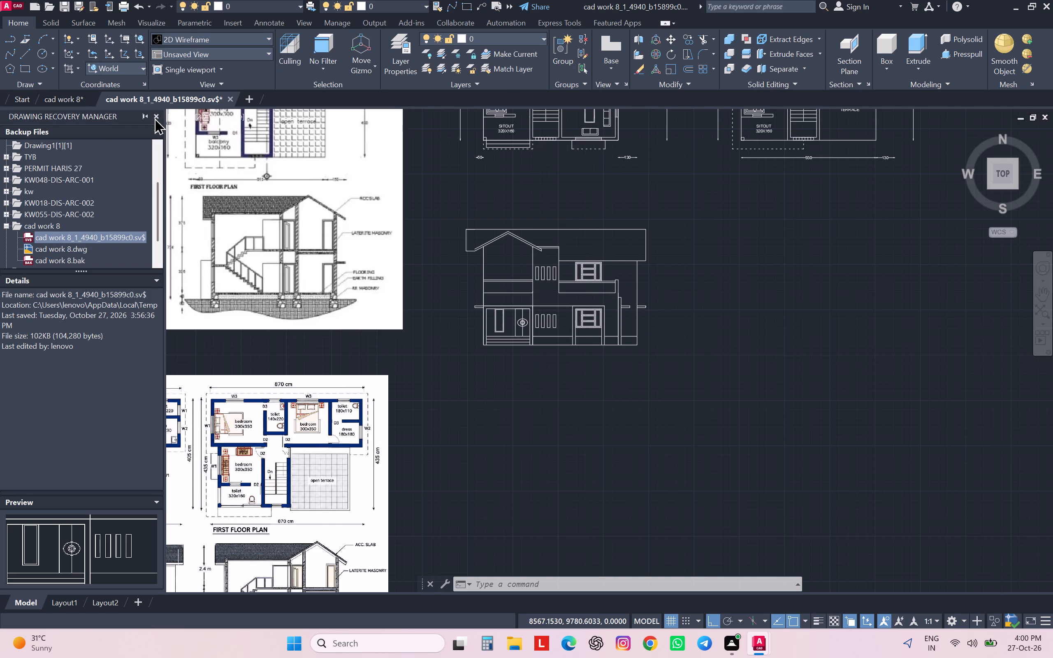
left_click(154, 118)
Examine the recovered front elevation and compare its ground-floor door with the coloured front elevation reference image.
scroll(532, 307, "up", 2)
scroll(532, 307, "down", 2)
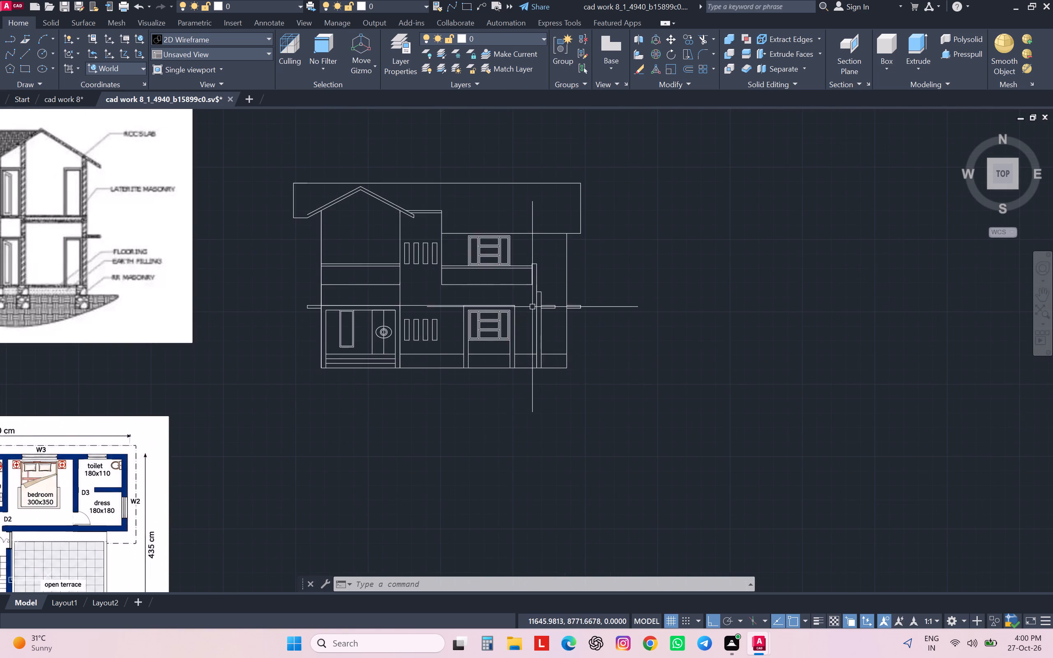
scroll(532, 307, "down", 2)
scroll(532, 307, "up", 1)
scroll(426, 320, "up", 4)
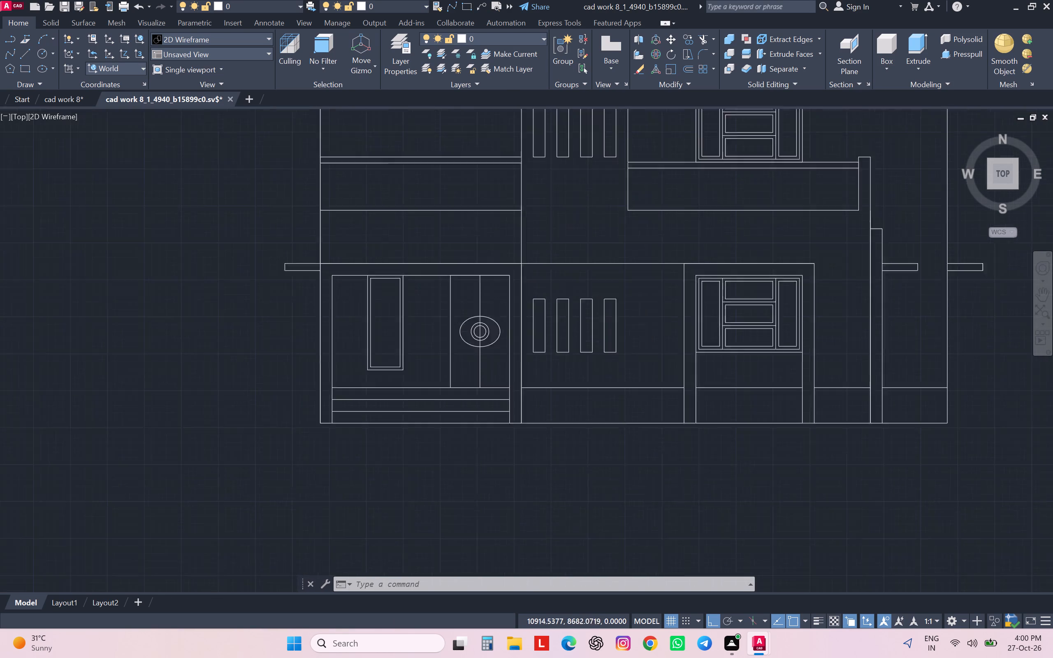
scroll(427, 320, "down", 1)
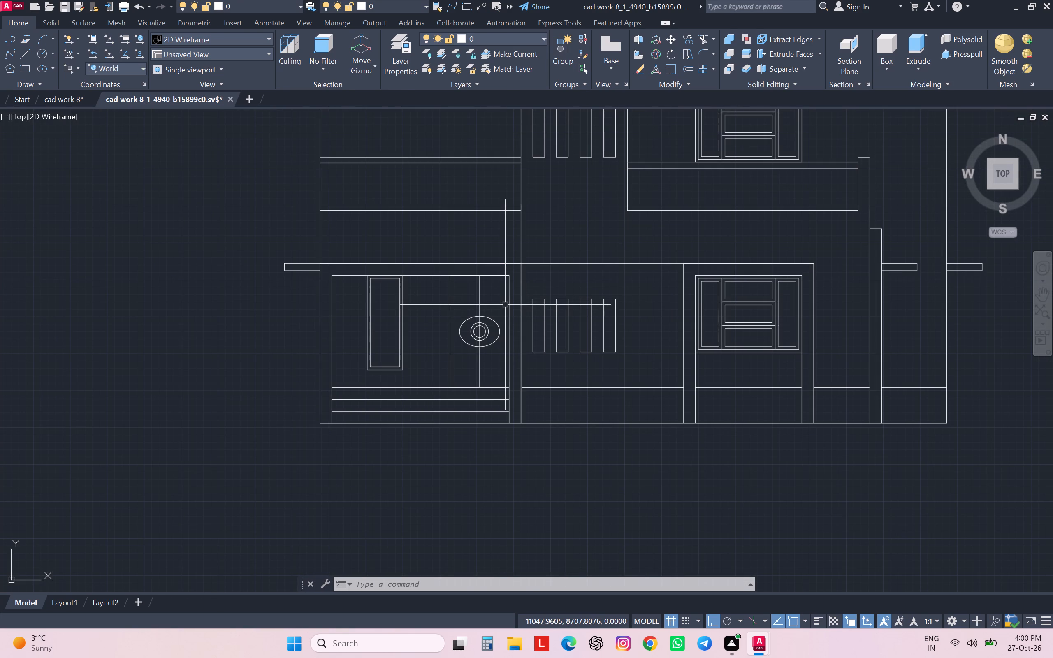
scroll(505, 305, "down", 3)
scroll(399, 324, "down", 1)
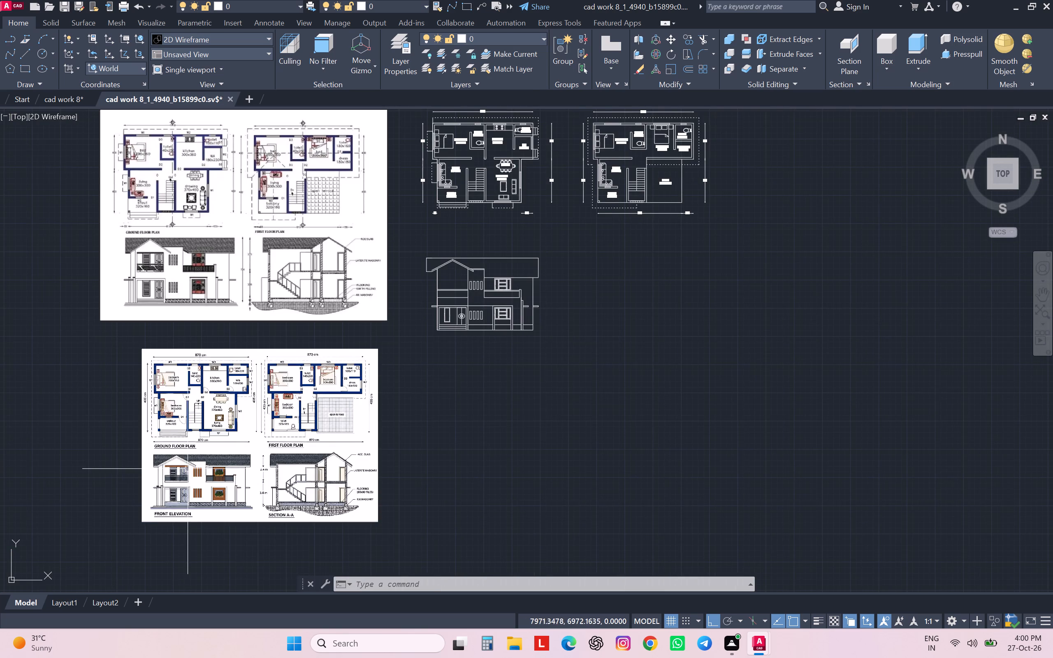
scroll(188, 469, "up", 2)
middle_click_drag(195, 456, 255, 347)
scroll(232, 423, "up", 2)
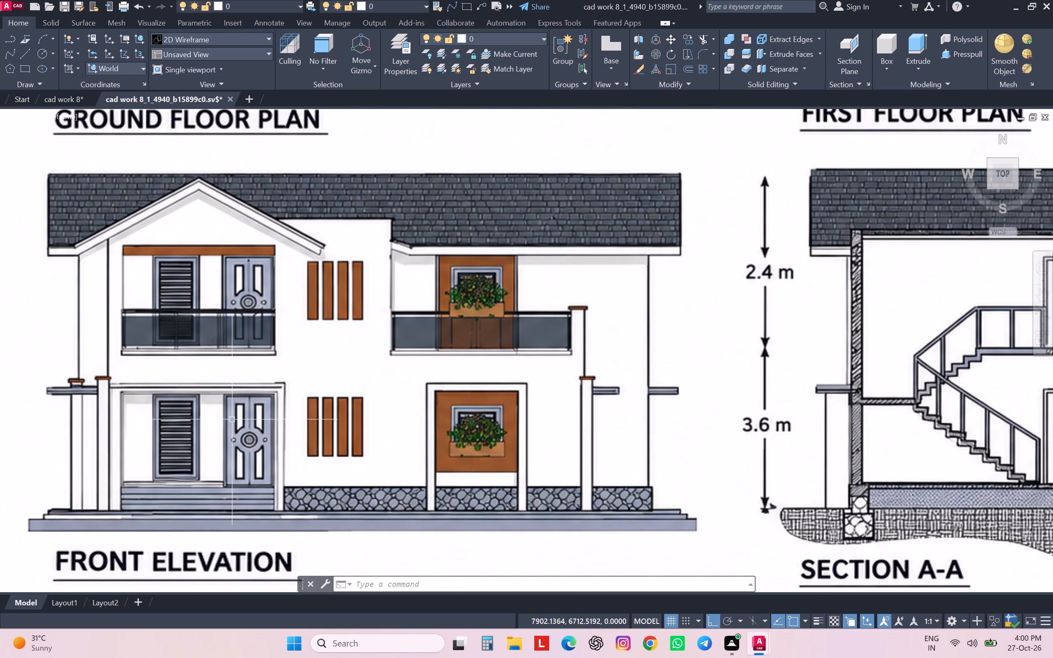
scroll(292, 363, "down", 3)
scroll(292, 363, "up", 1)
scroll(295, 366, "down", 5)
scroll(385, 335, "up", 3)
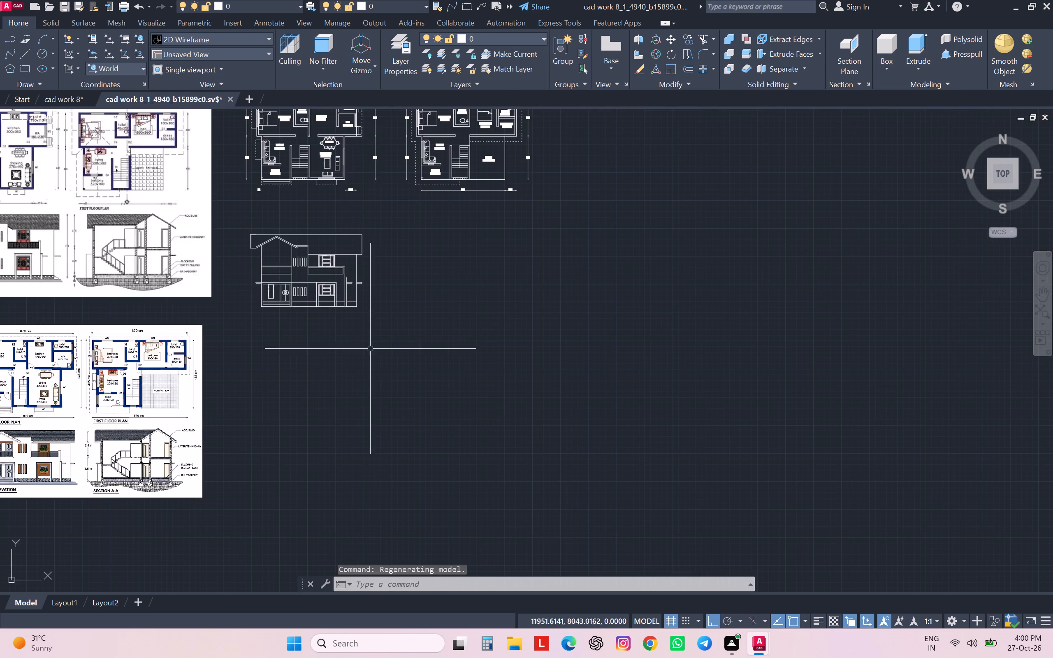
Offset the ground-floor door's right edge, centre line and top edge inward by 15 to outline the right leaf's panel.
scroll(307, 339, "up", 2)
scroll(260, 217, "up", 2)
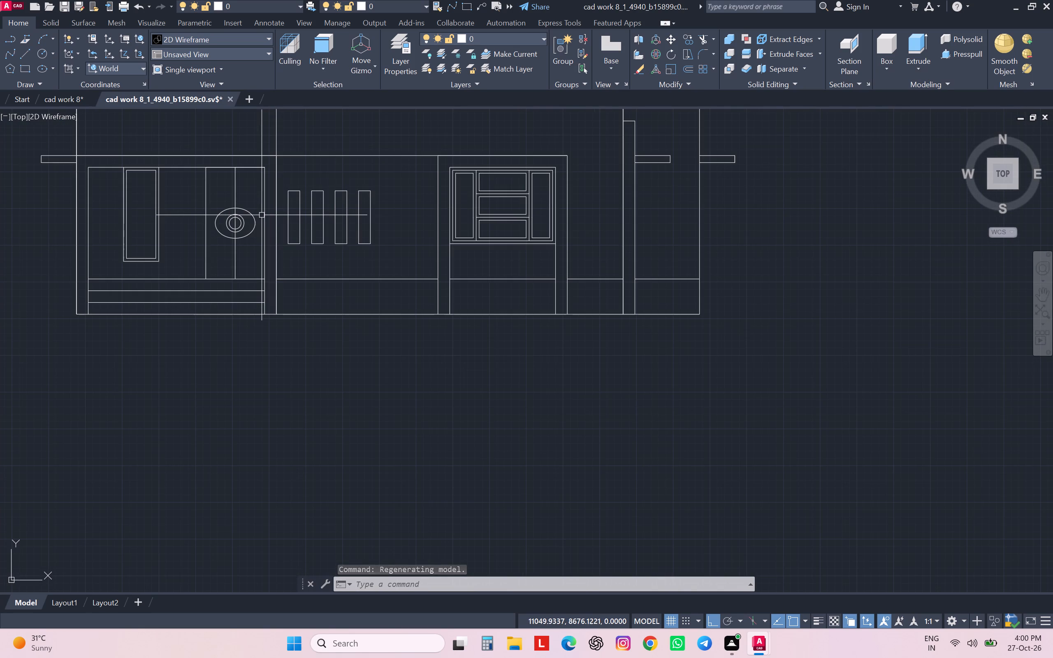
key("o")
key("Return")
type("15")
key("Return")
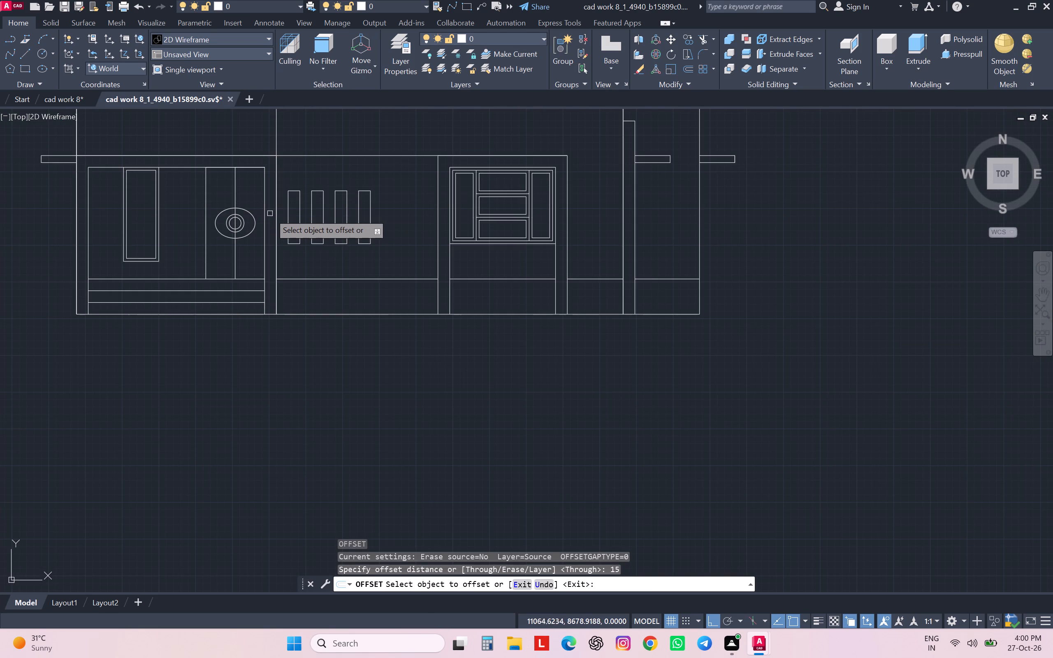
left_click(265, 214)
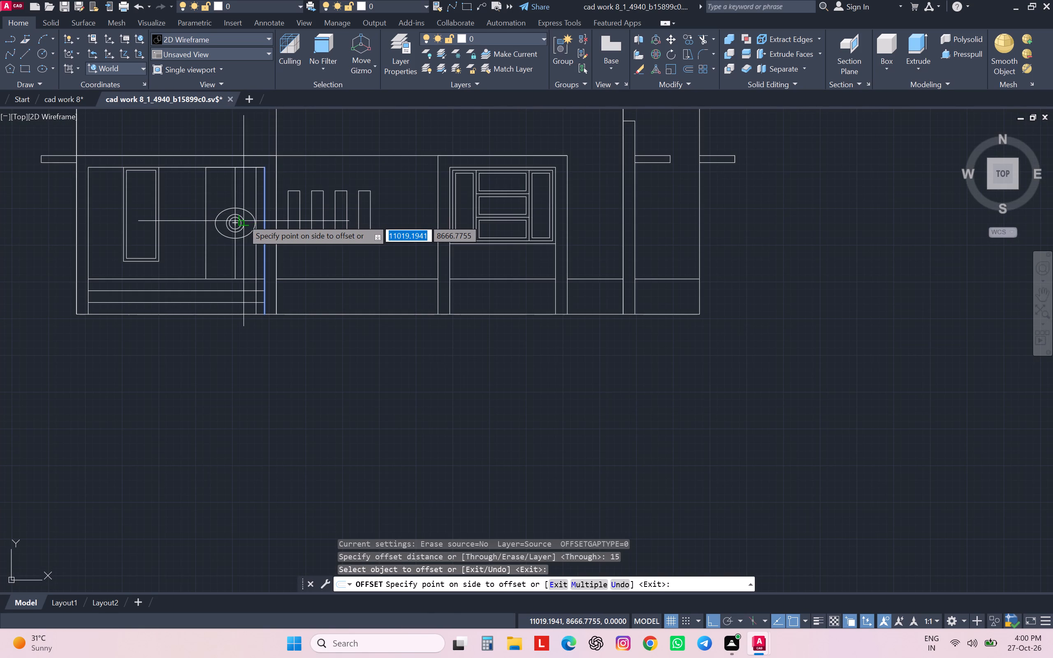
left_click(245, 216)
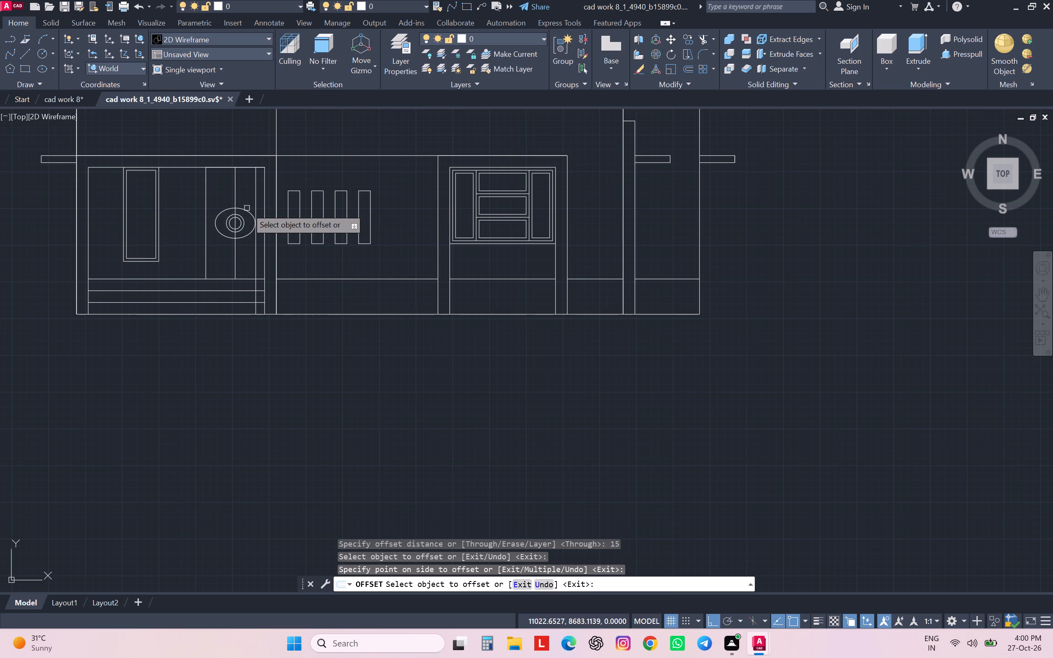
left_click(234, 197)
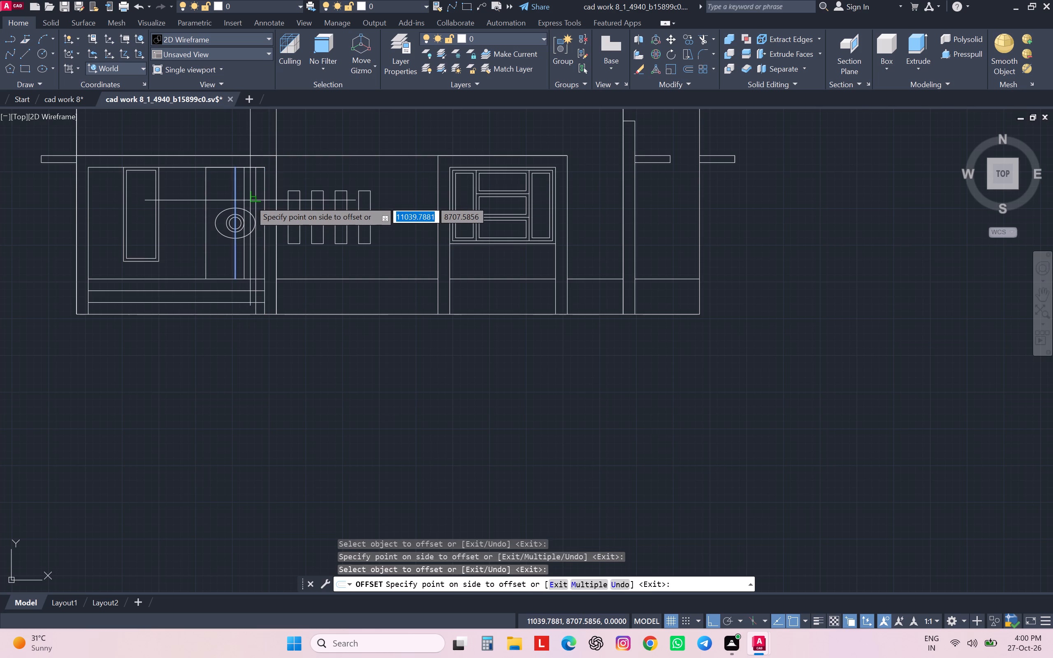
left_click(250, 200)
left_click(250, 169)
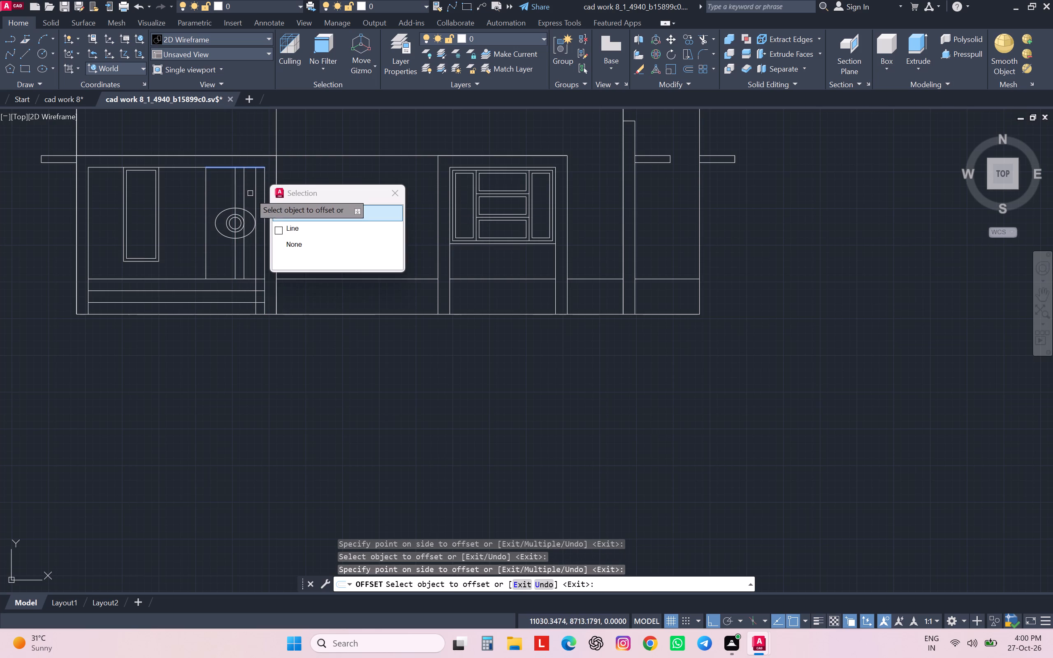
left_click(278, 215)
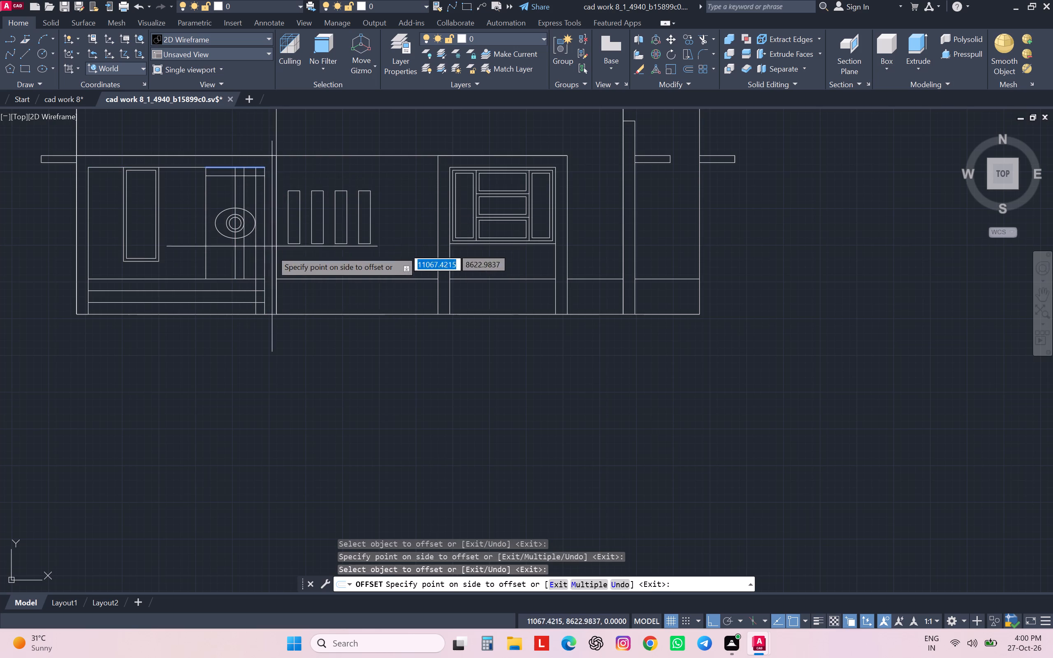
left_click(254, 202)
key("Escape")
key("Escape")
key("Escape")
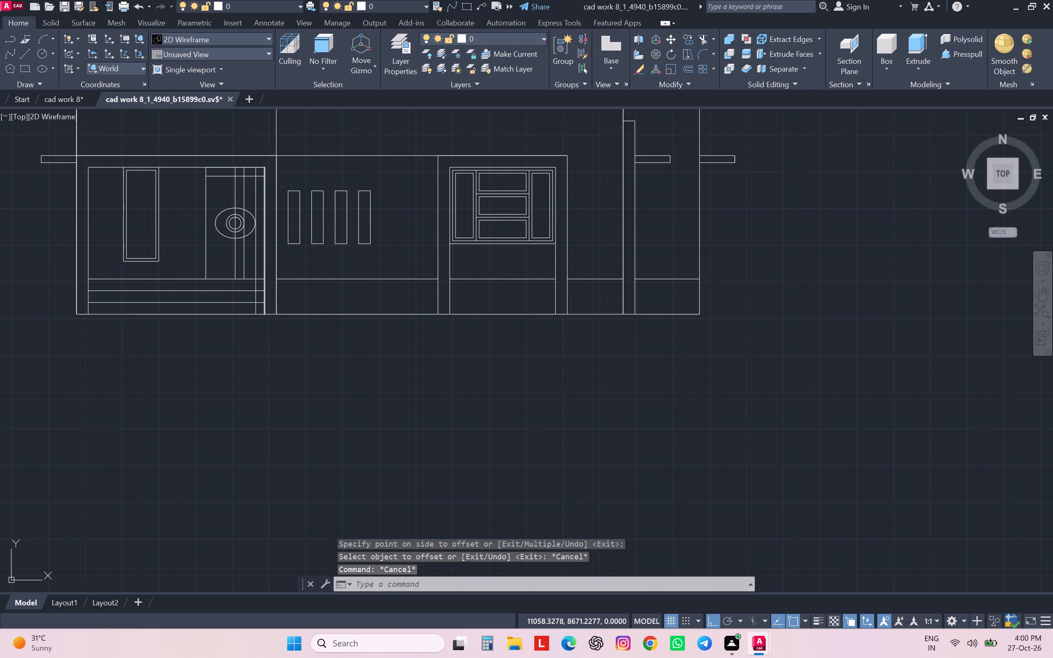
key("Escape")
key("Escape")
key("Escape")
Trim the offset lines' overhangs at the right leaf's top corners and the inner line's upper part inside the ellipse.
type("tr")
key("space")
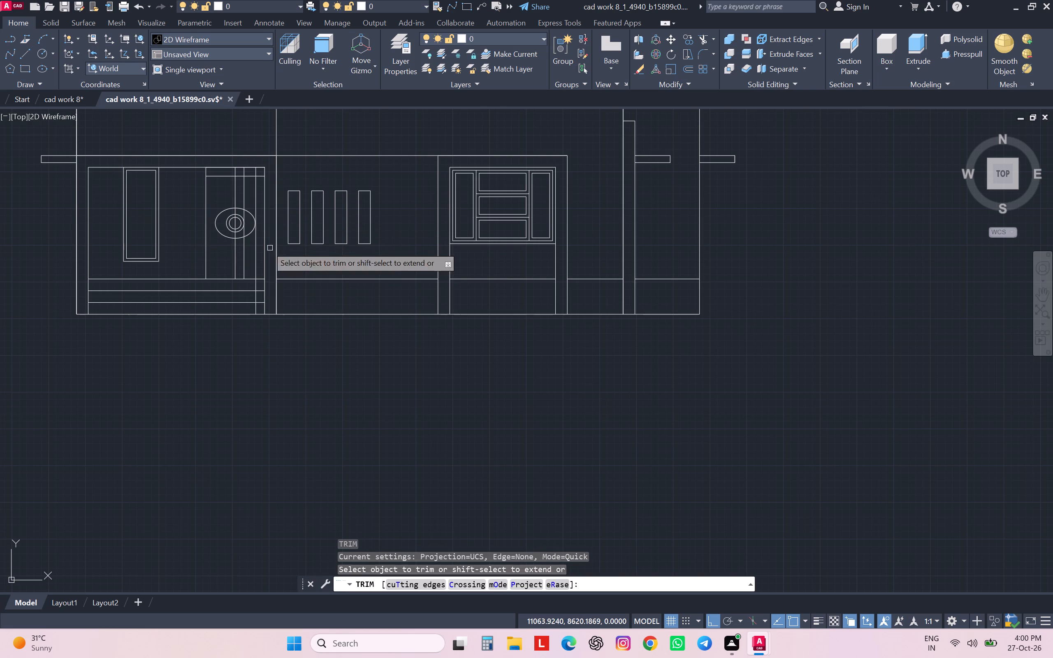
scroll(238, 174, "up", 1)
left_click(238, 174)
left_click(238, 183)
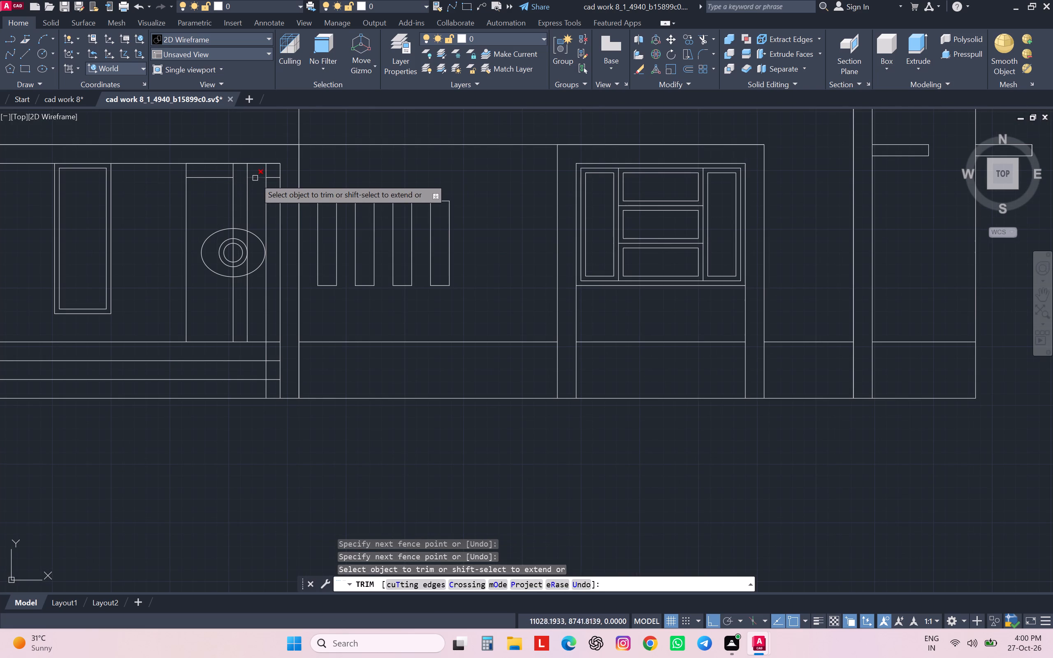
left_click(247, 173)
left_click(267, 173)
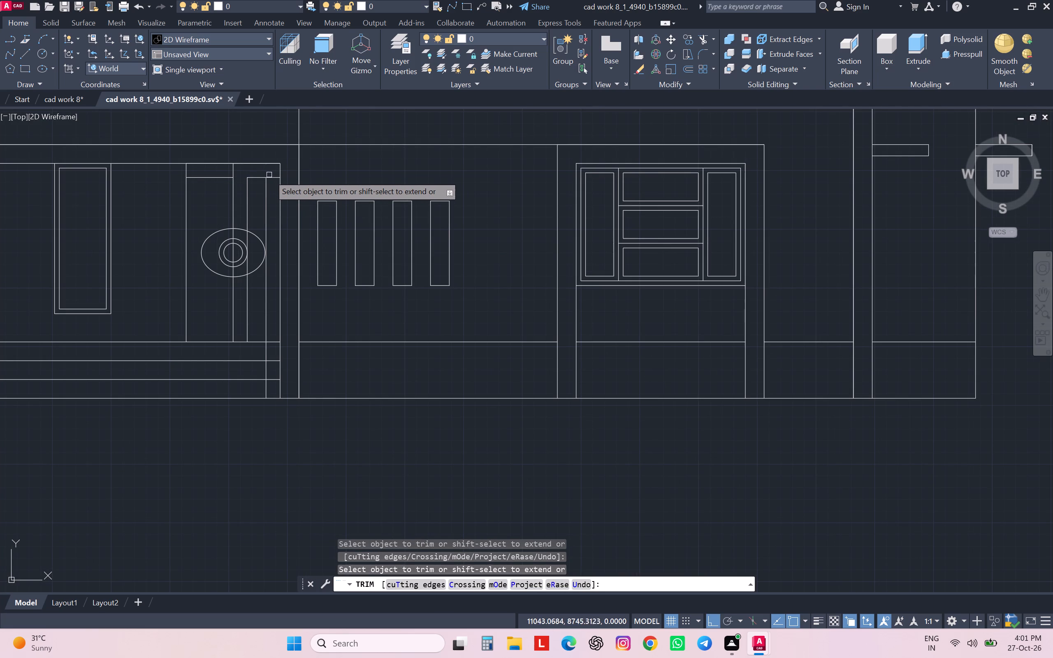
left_click(271, 176)
scroll(271, 255, "up", 3)
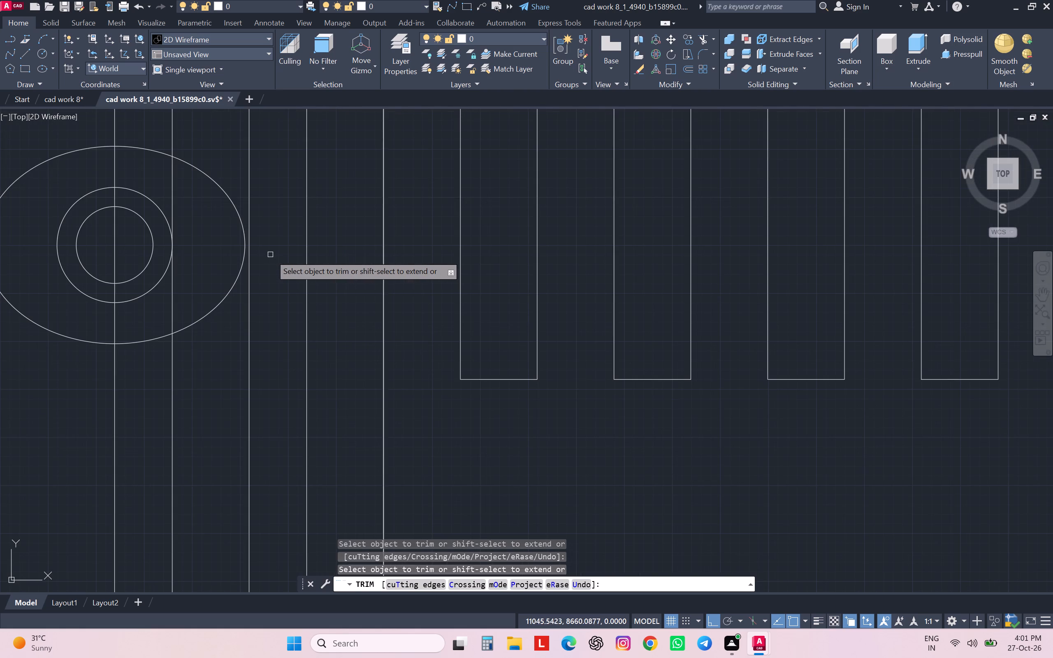
scroll(267, 257, "down", 1)
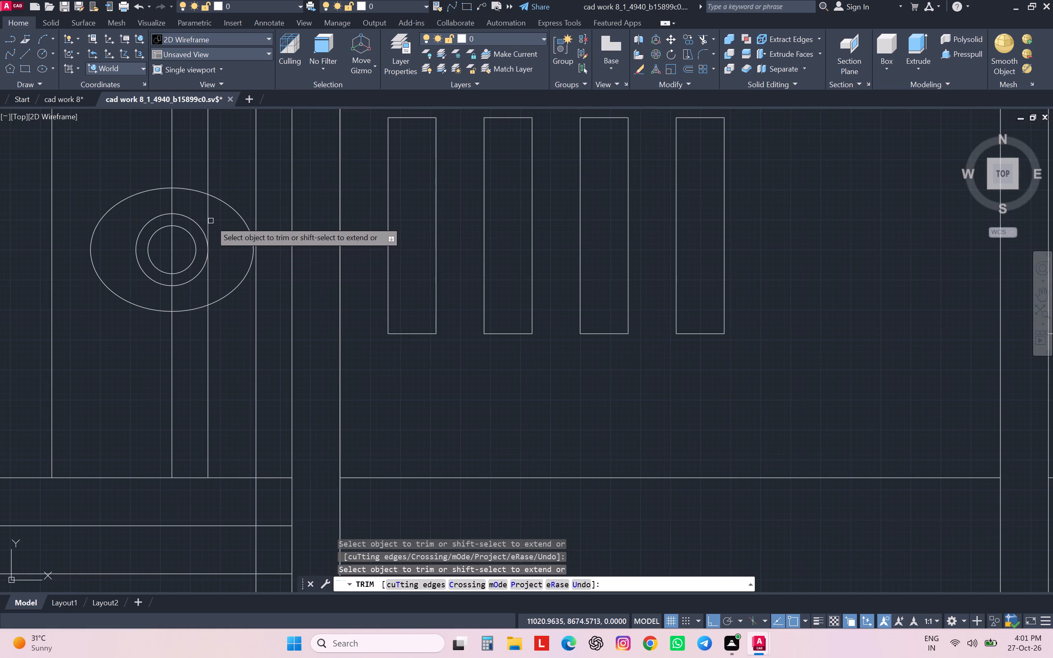
left_click(207, 216)
scroll(207, 218, "down", 2)
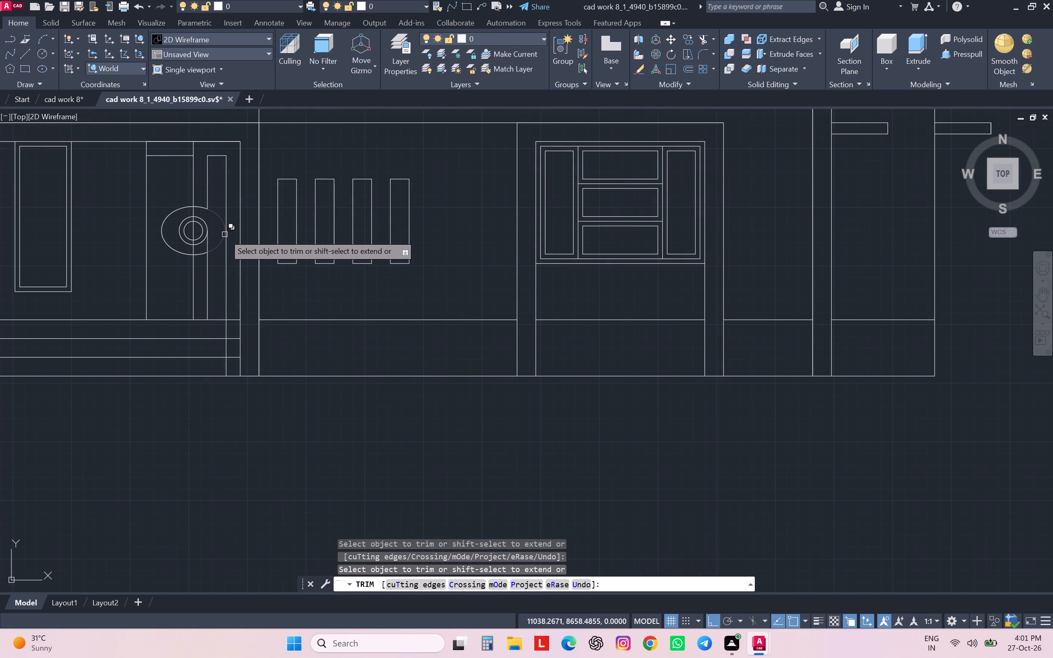
scroll(225, 234, "down", 1)
scroll(225, 234, "up", 3)
scroll(280, 250, "down", 1)
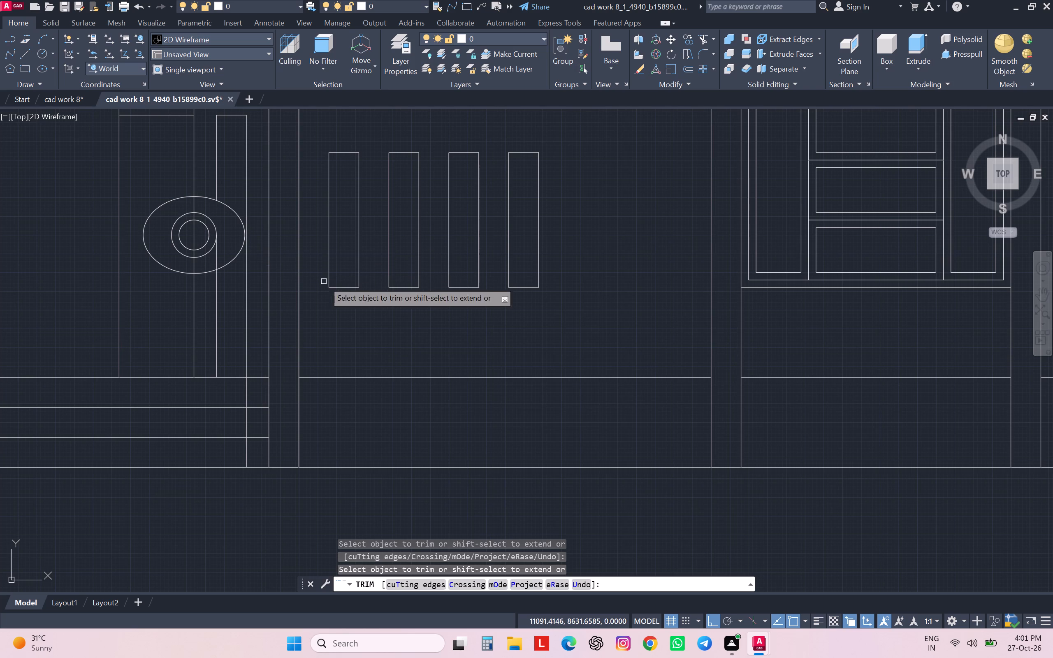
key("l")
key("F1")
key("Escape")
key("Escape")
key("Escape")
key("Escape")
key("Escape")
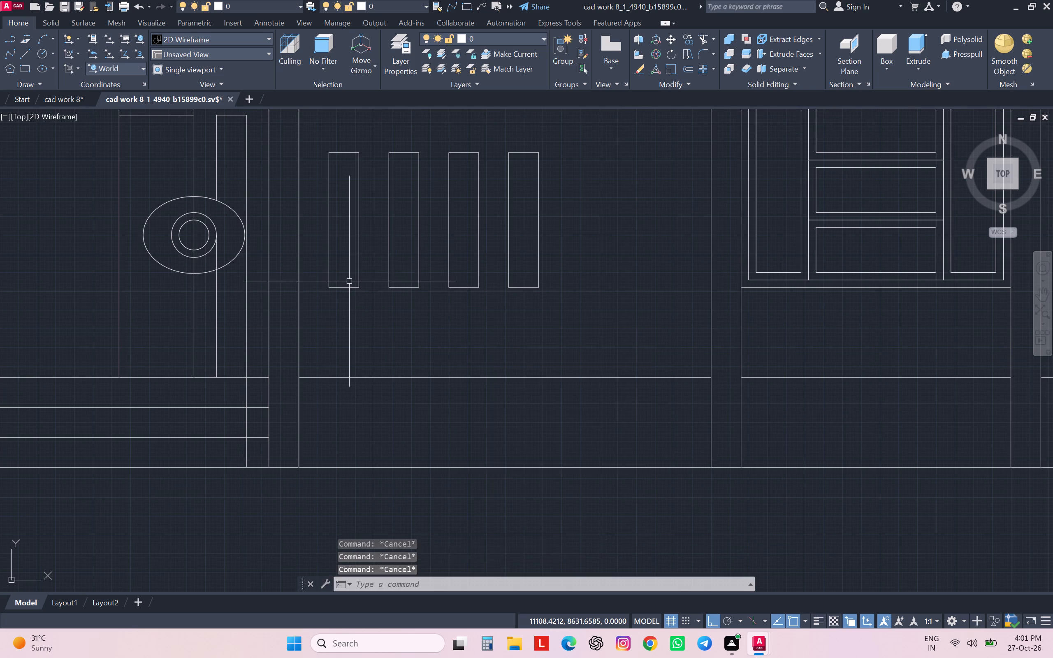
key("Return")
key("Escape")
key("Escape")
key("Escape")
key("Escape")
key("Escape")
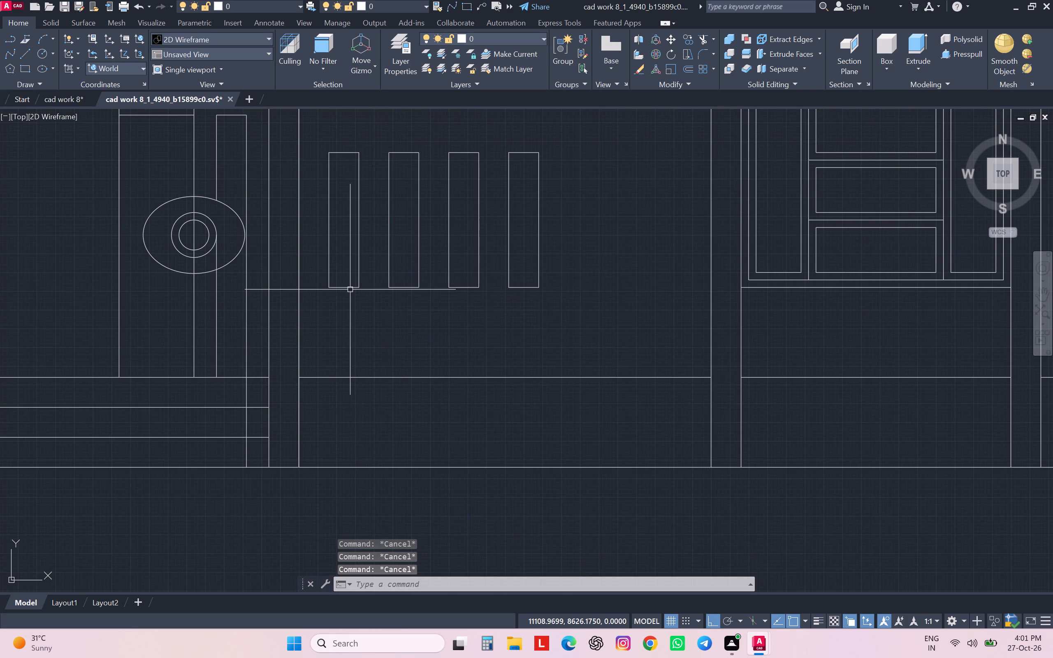
Draw a short horizontal line from the door ellipse's right quadrant to the panel's right vertical line.
key("l")
key("Return")
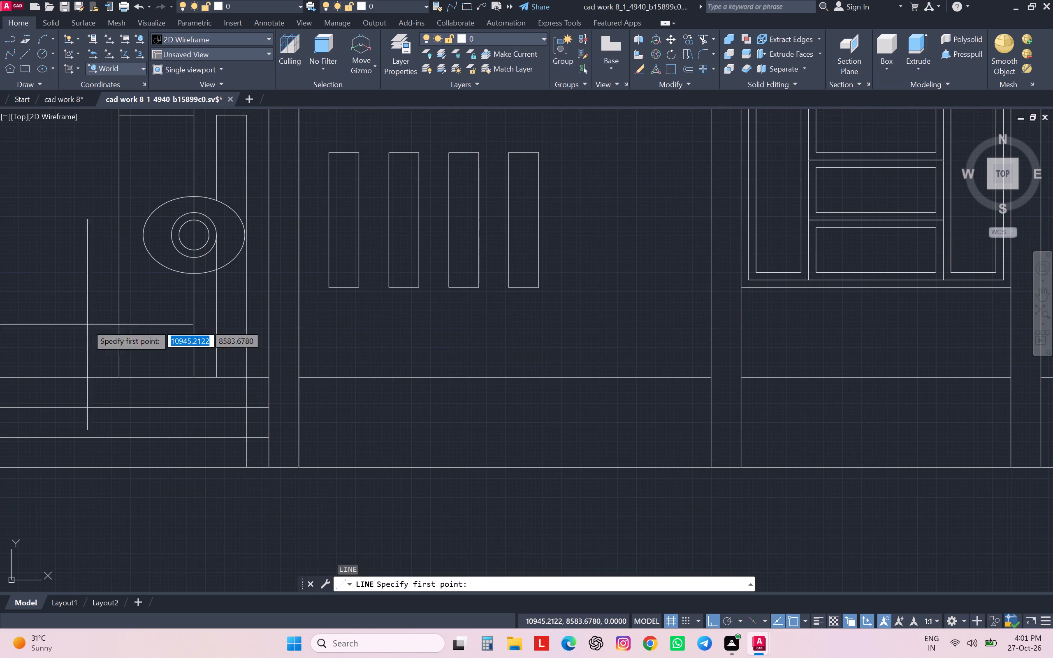
scroll(237, 228, "up", 3)
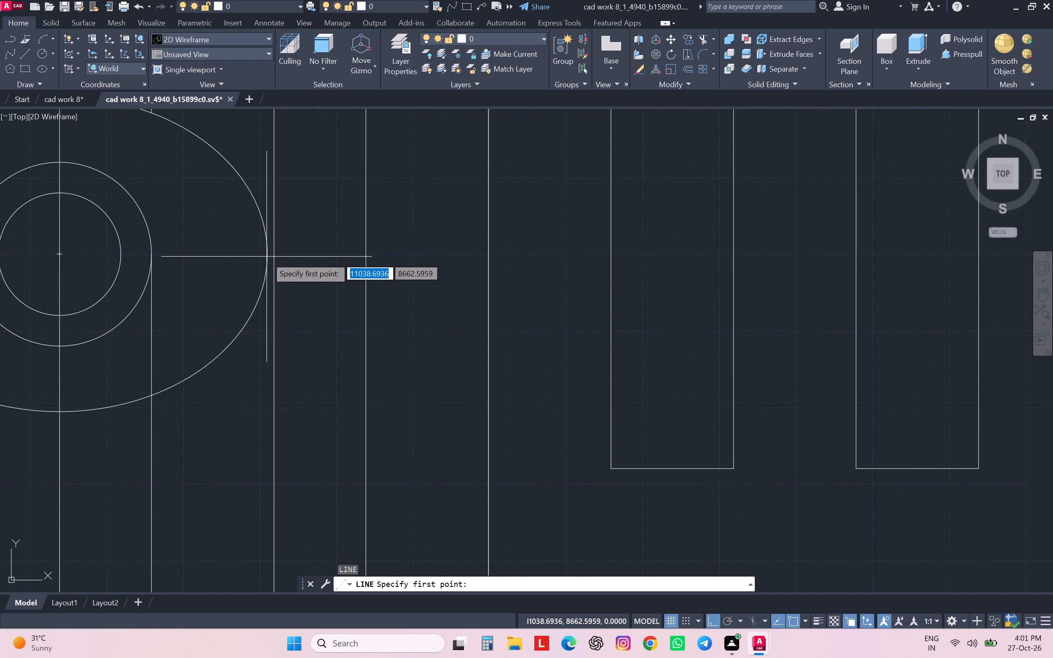
left_click(267, 258)
left_click(276, 258)
key("Escape")
key("Escape")
scroll(316, 335, "down", 2)
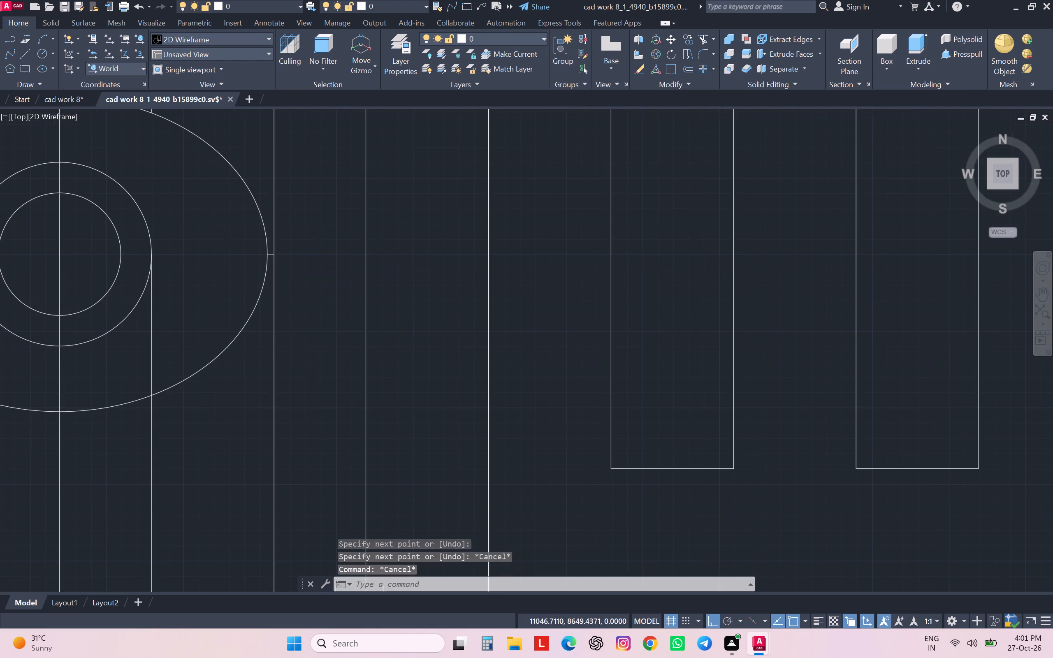
Trim the right leaf's panel lines and centre line below the ellipse, plus the ellipse's top-centre and lower-right arcs.
scroll(316, 335, "down", 2)
type("tr")
key("space")
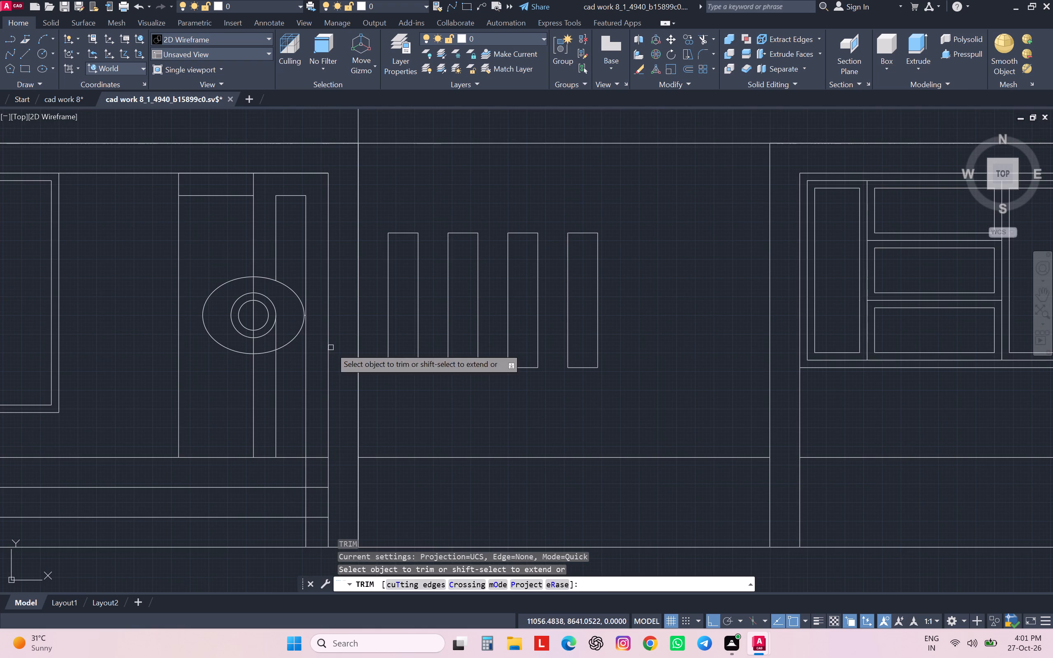
left_click(304, 368)
left_click(289, 372)
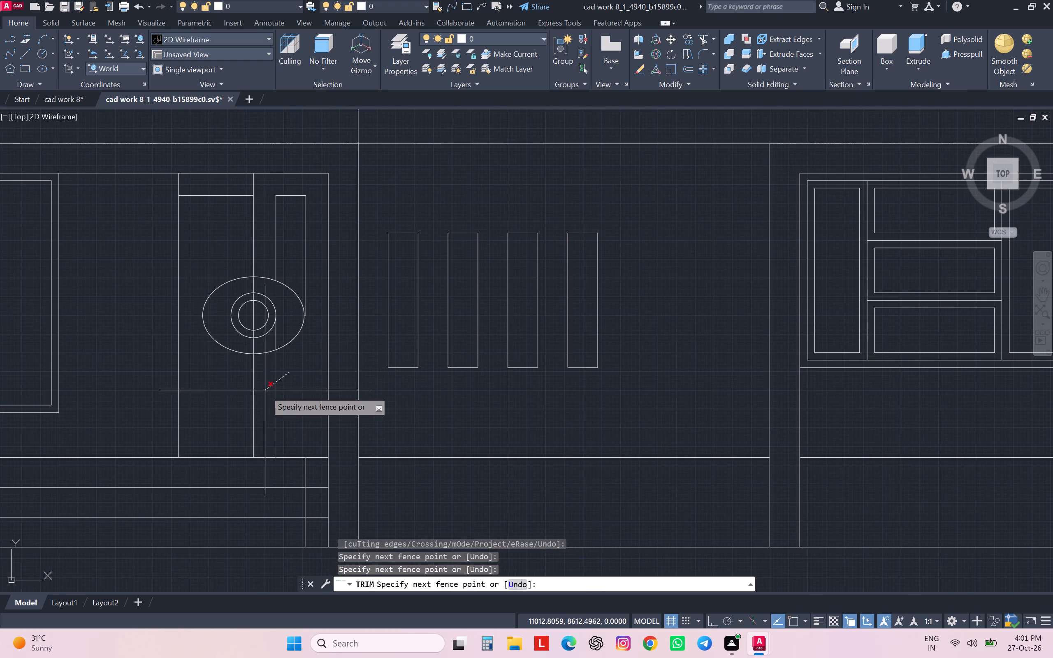
left_click(252, 394)
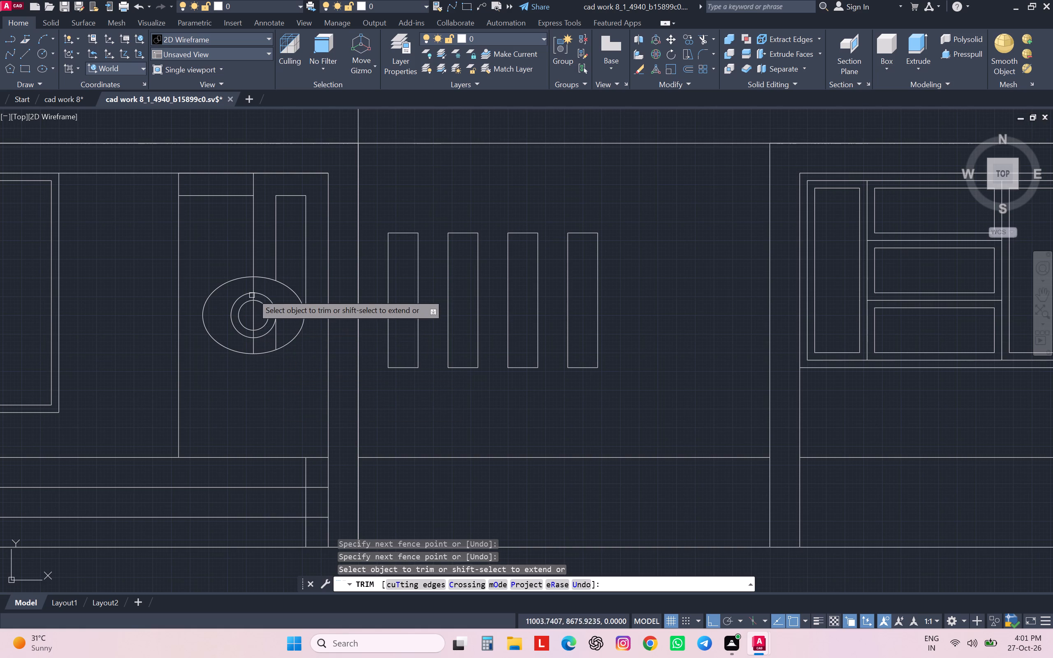
left_click(263, 278)
left_click(292, 338)
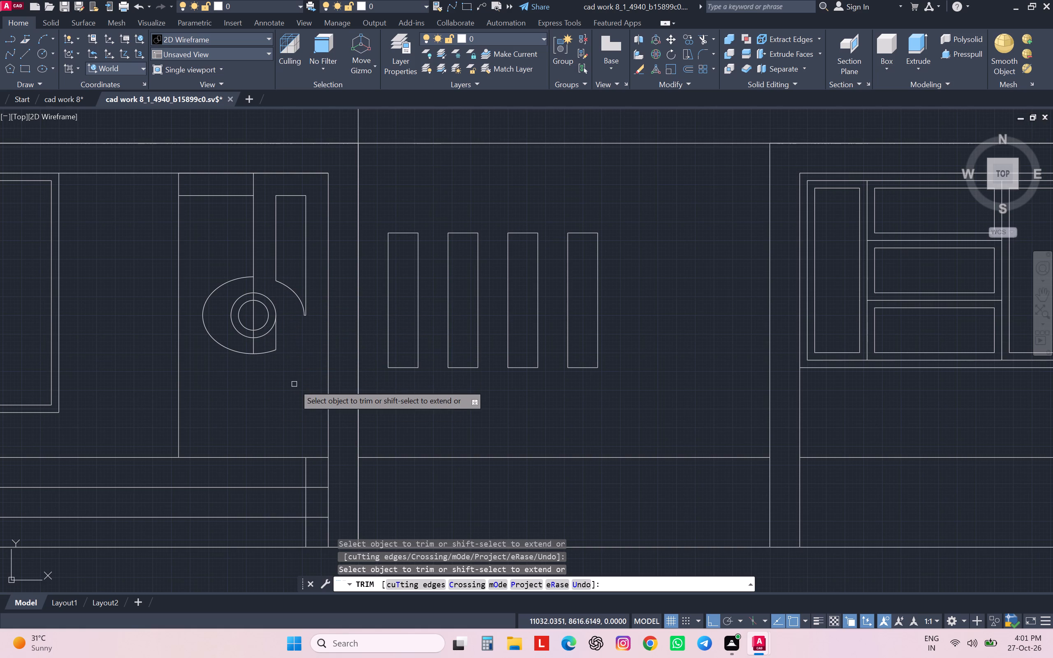
key("Escape")
key("Escape")
key("Escape")
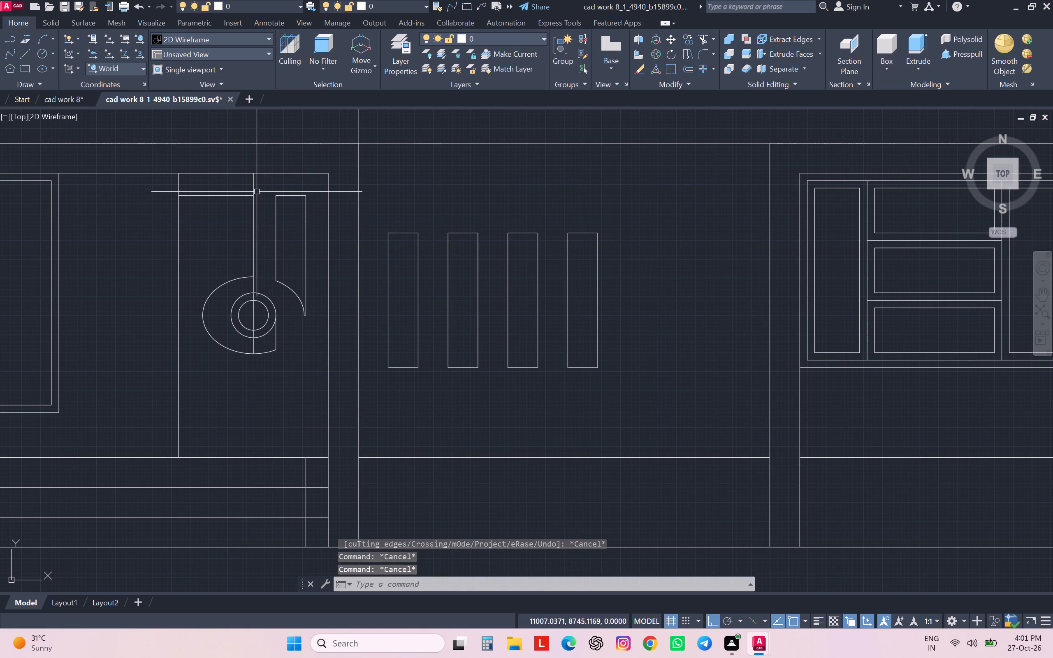
Delete the door's centre line, the left leaf's offset top line, the remaining left ellipse arc and the short vertical line beside the circles.
left_click(257, 192)
left_click(224, 285)
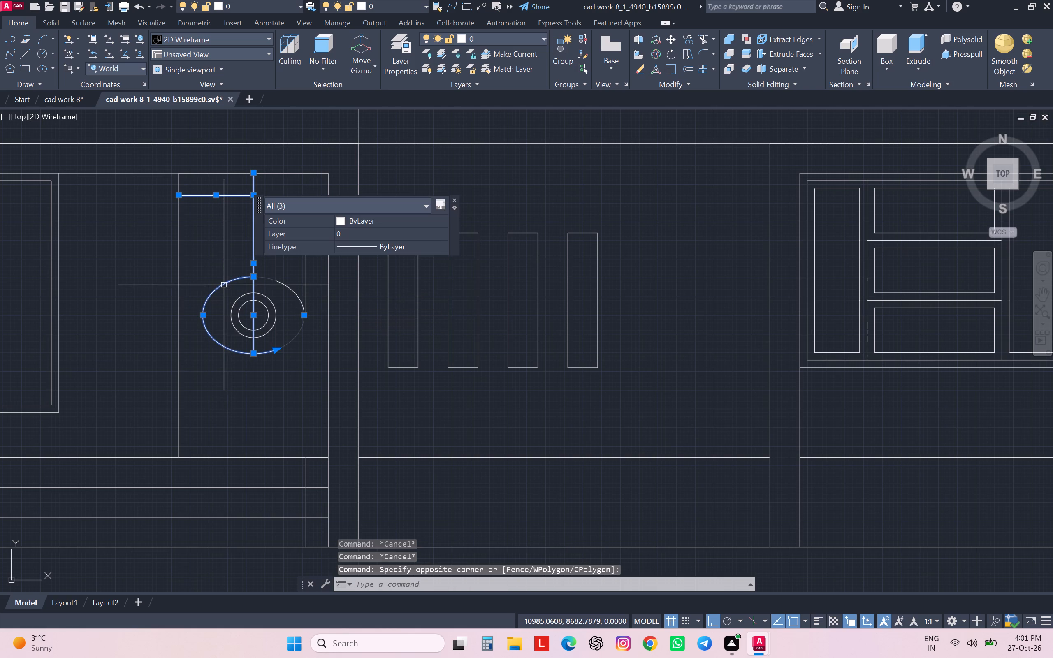
key("Delete")
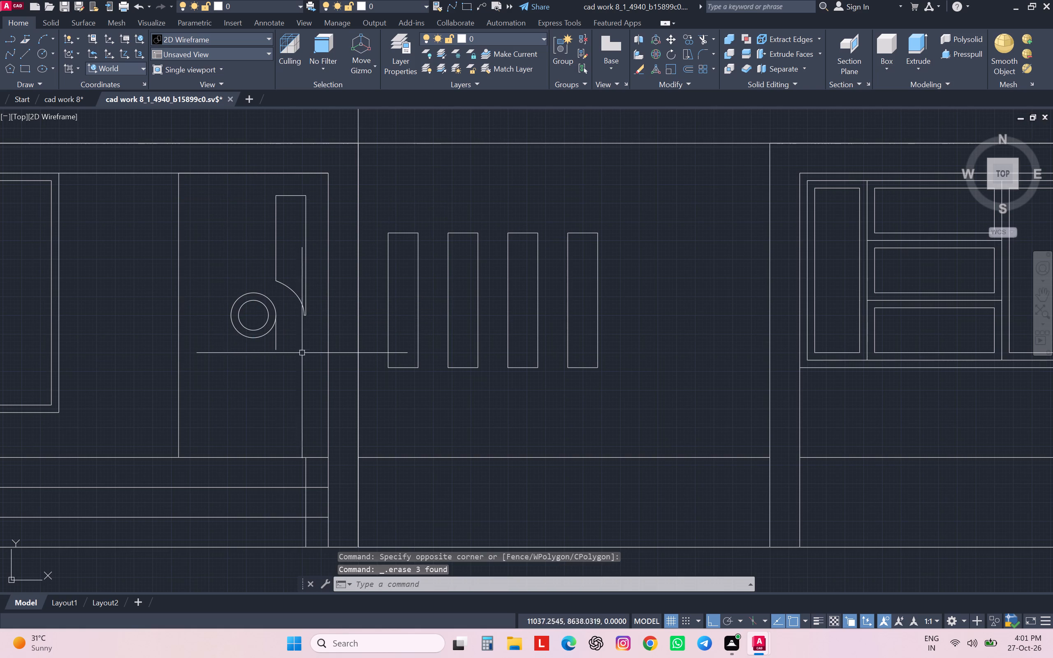
left_click(276, 342)
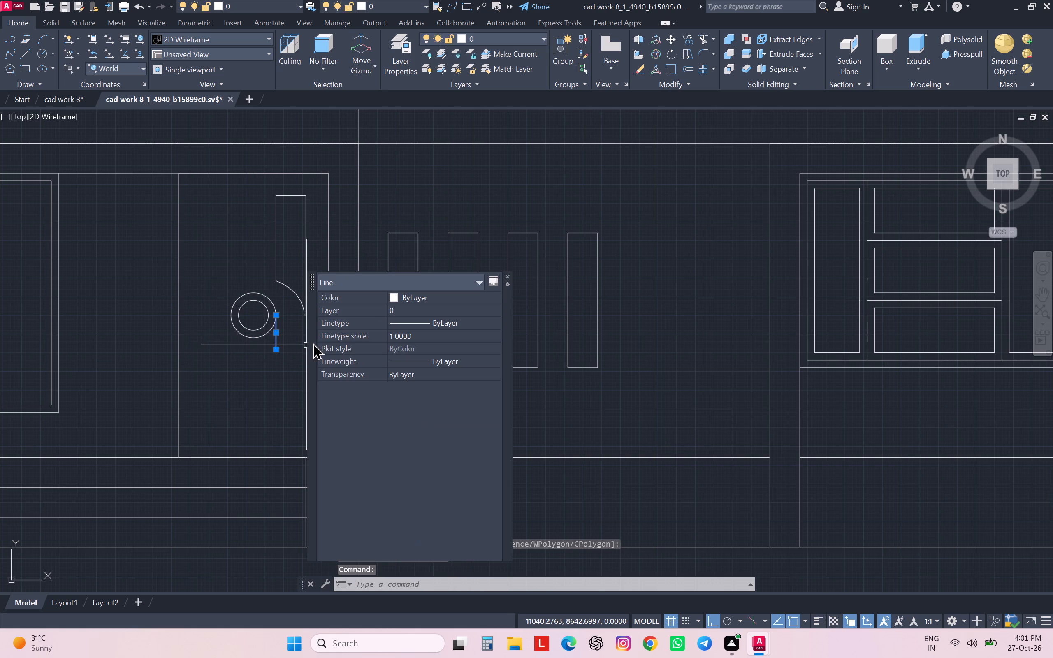
key("Delete")
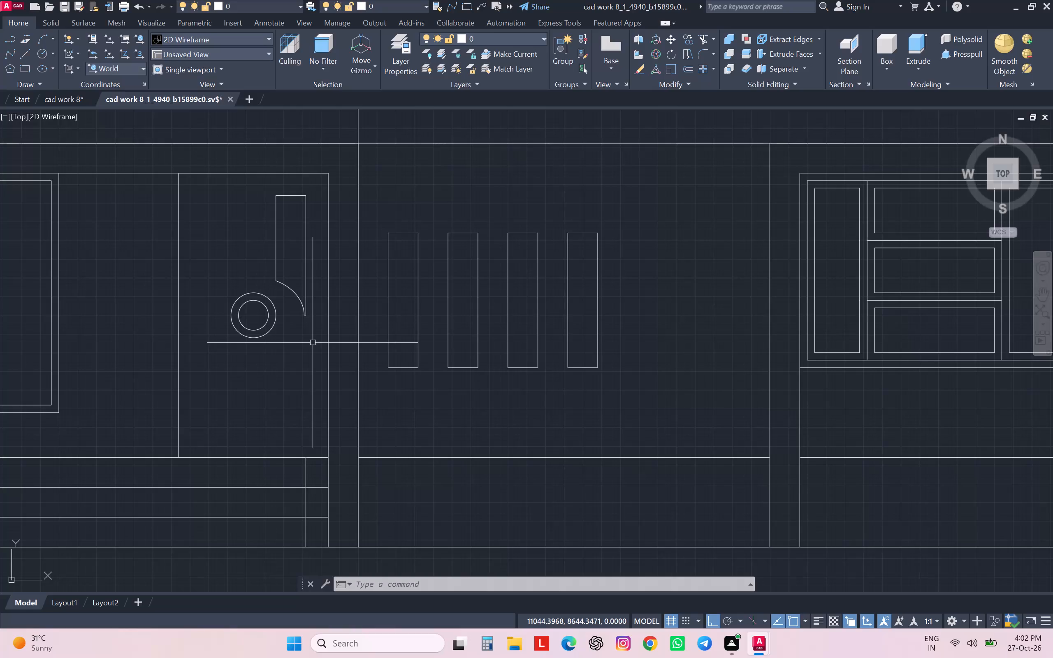
Save the recovered drawing in the Documents folder as cad work 8_1_ in AutoCAD 2018 format.
key("ctrl+s")
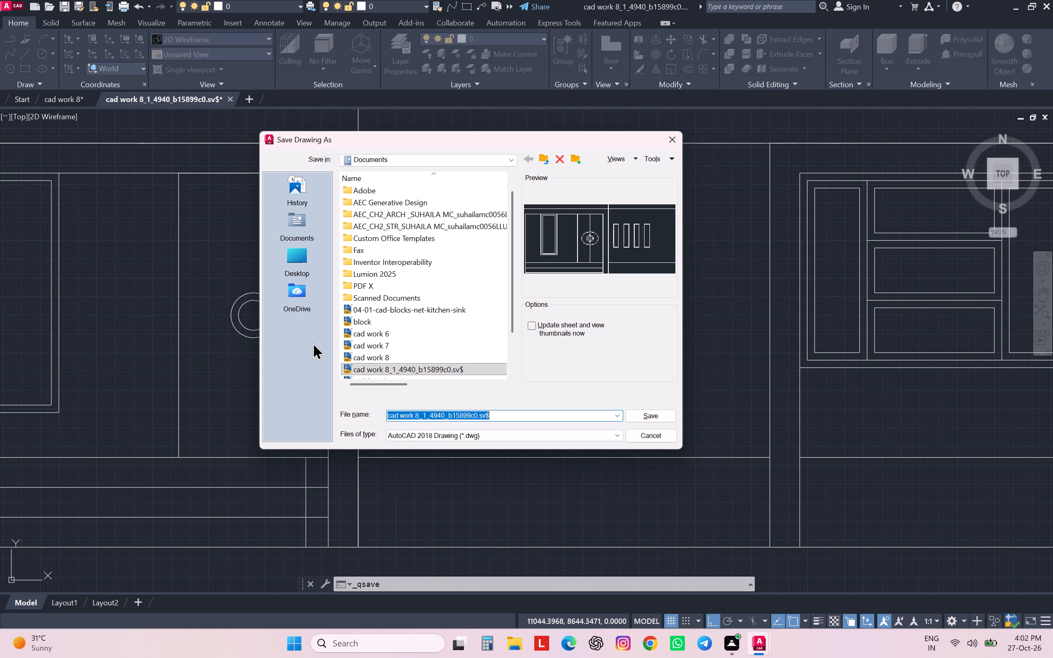
left_click(500, 414)
key("BackSpace")
key("BackSpace")
key("BackSpace")
key("BackSpace")
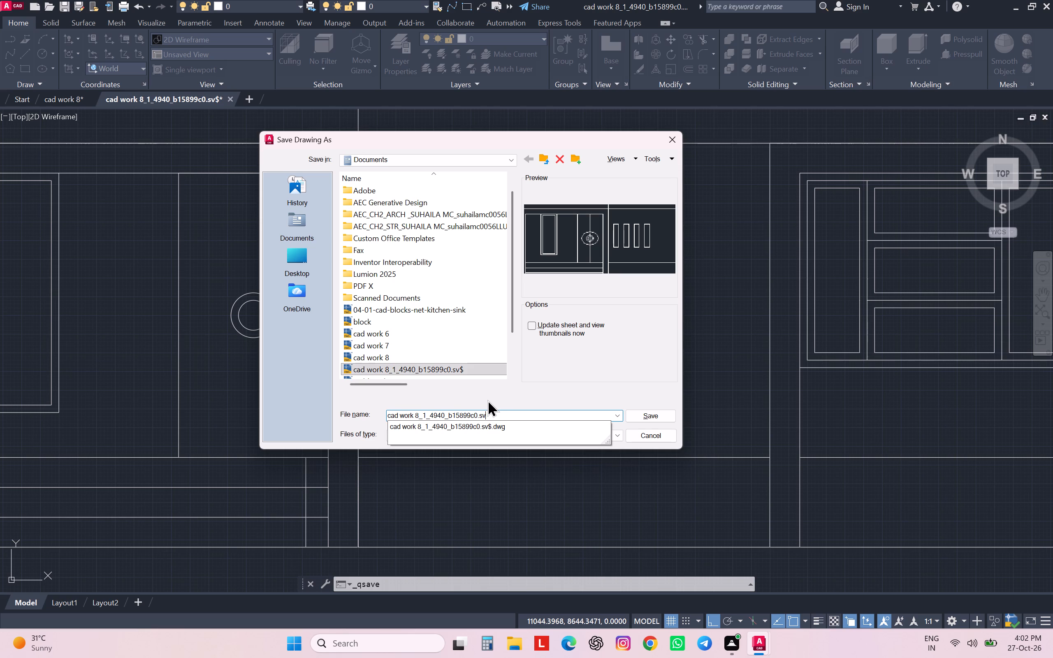
key("BackSpace")
key("BackSpace")
key("BackSpace")
key("BackSpace")
key("BackSpace")
key("BackSpace")
key("BackSpace")
key("BackSpace")
key("BackSpace")
key("BackSpace")
key("BackSpace")
key("BackSpace")
key("BackSpace")
left_click(638, 412)
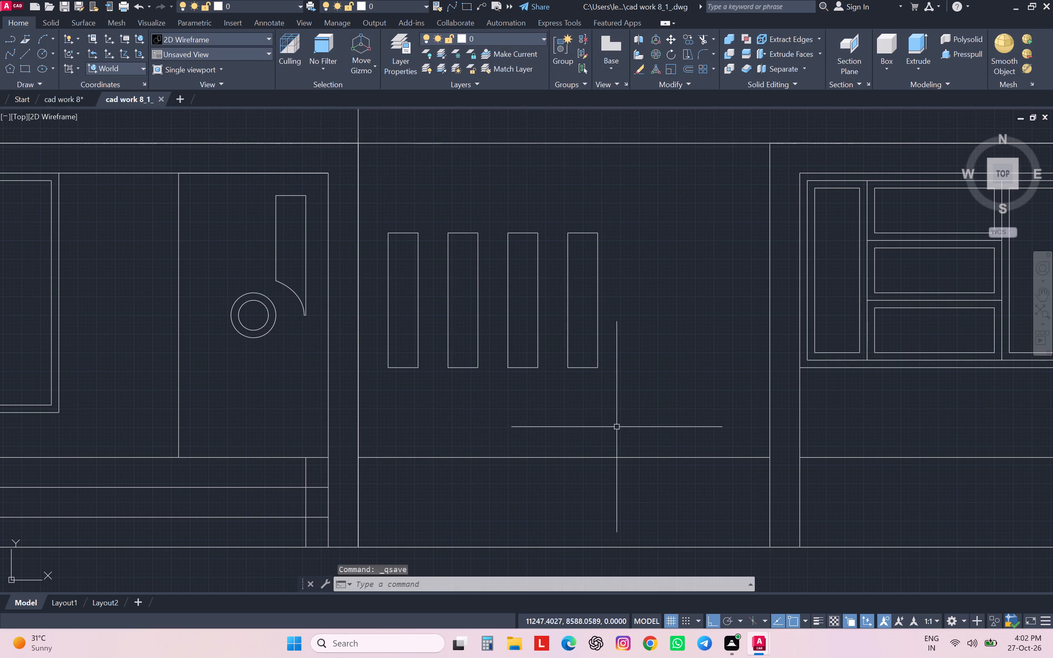
Mirror the right leaf's upper panel outline onto the left leaf about the circles' vertical centre axis, keeping the original.
left_click(318, 189)
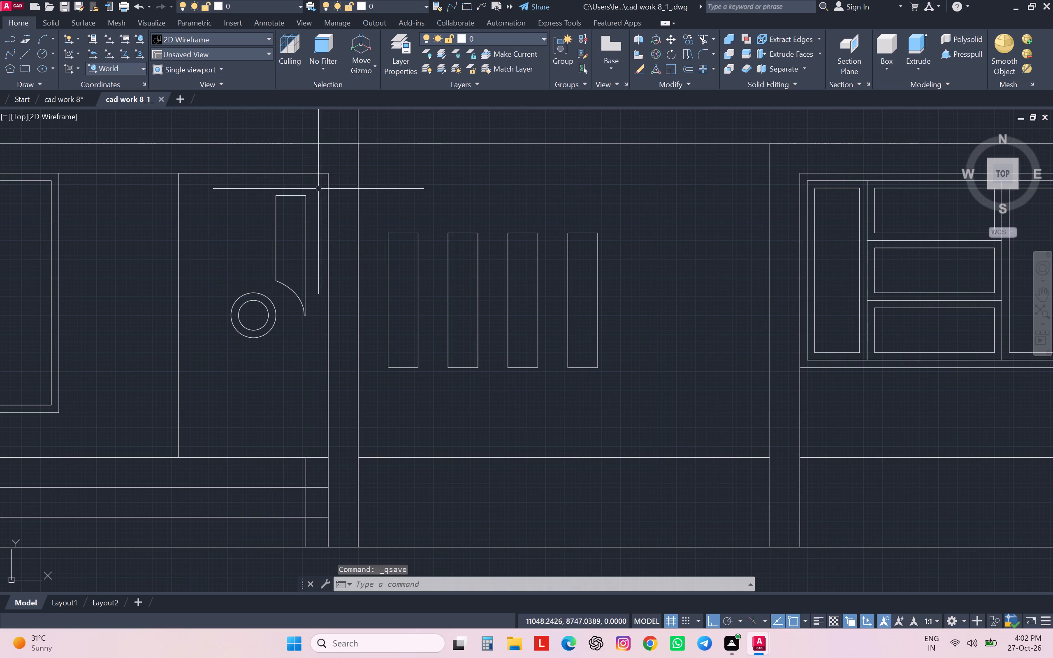
left_click(253, 285)
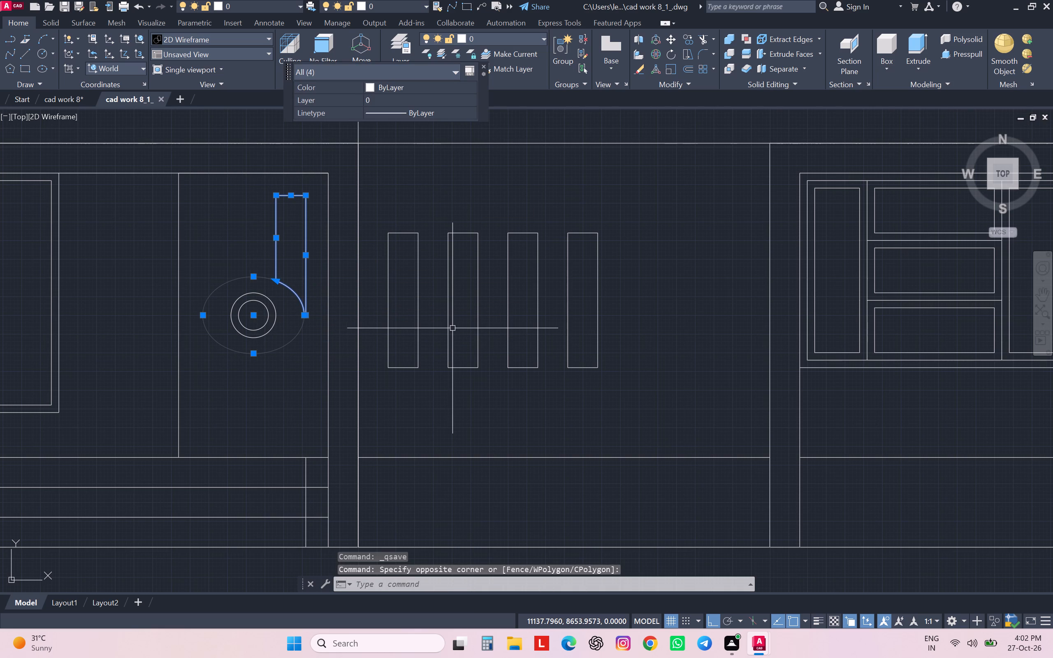
type("mi")
key("Return")
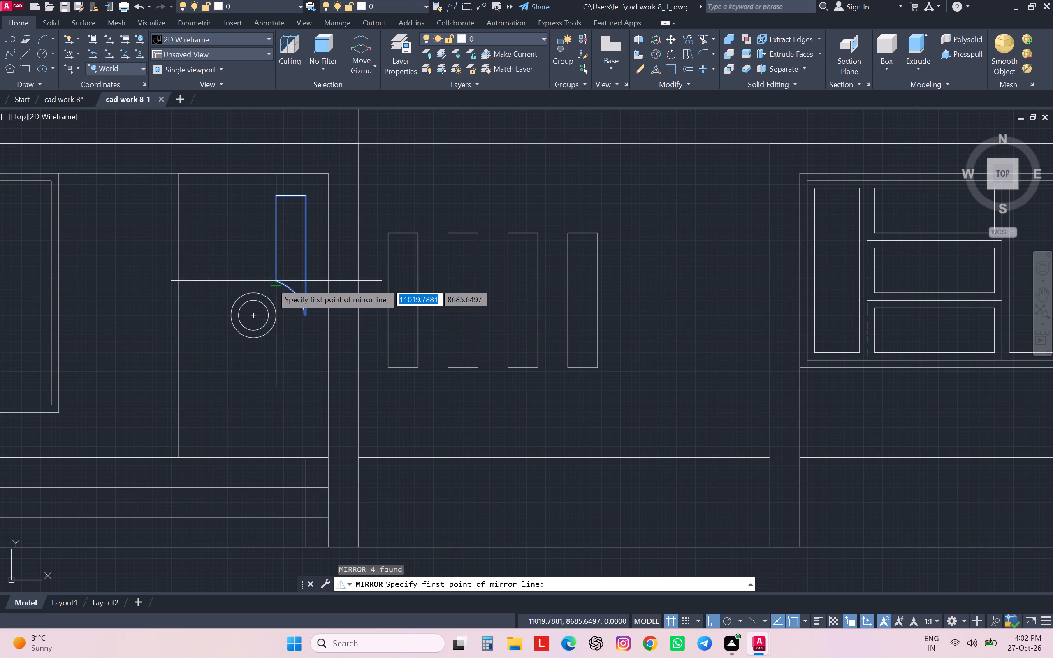
left_click(253, 292)
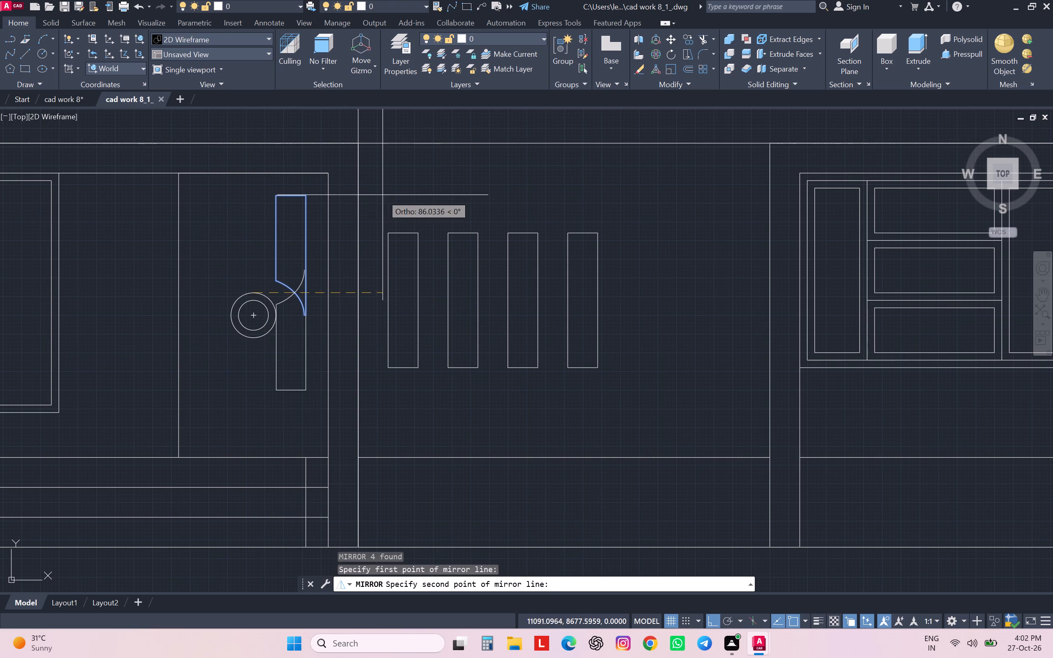
left_click(274, 156)
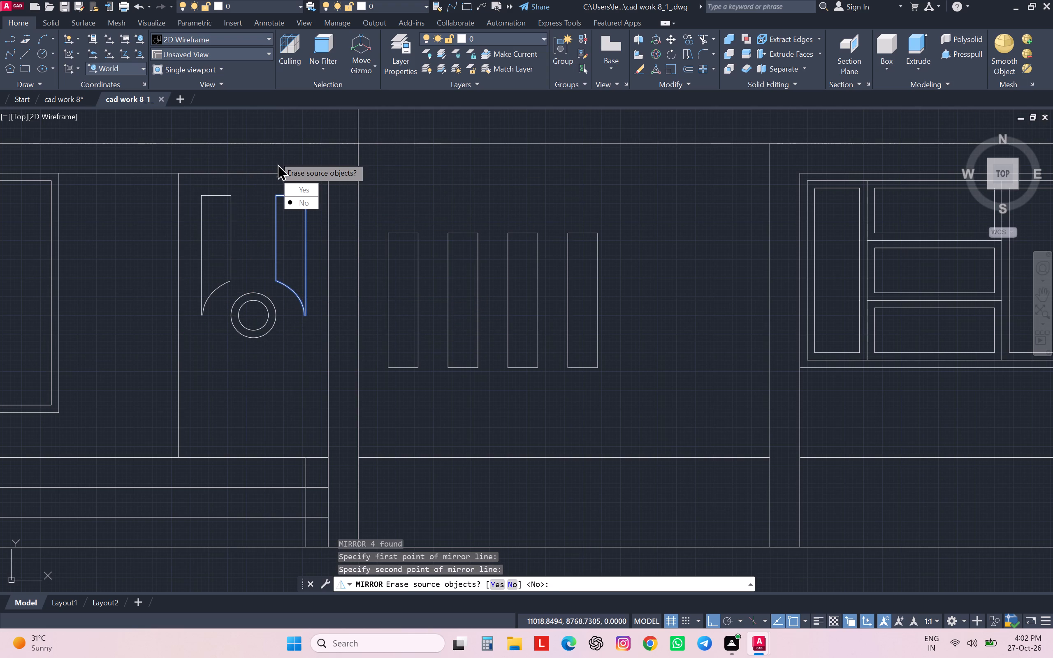
left_click_drag(295, 203, 274, 156)
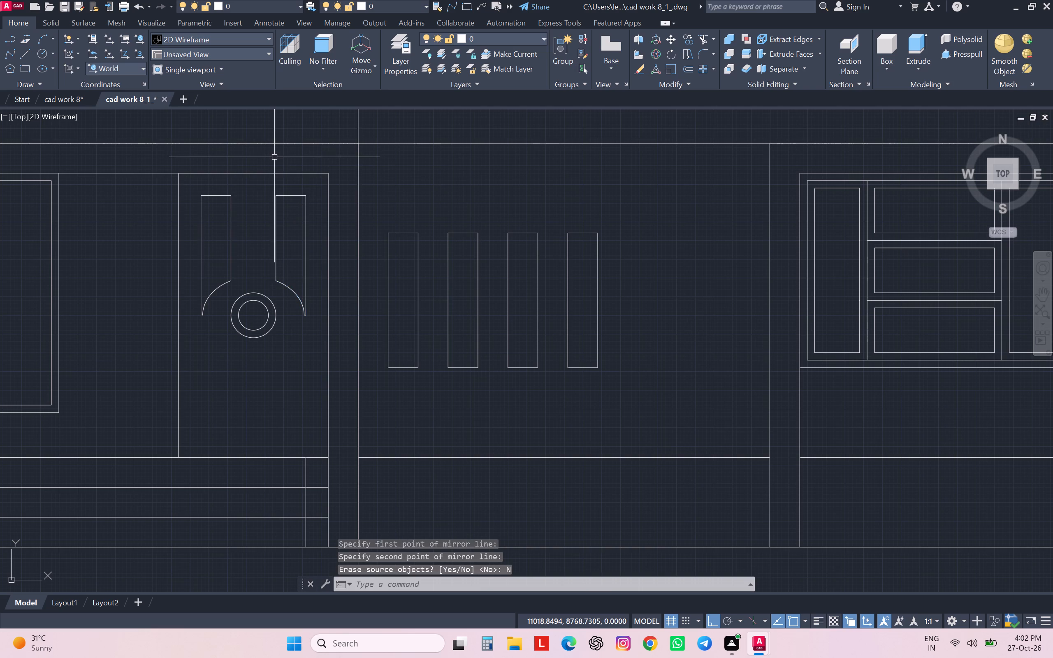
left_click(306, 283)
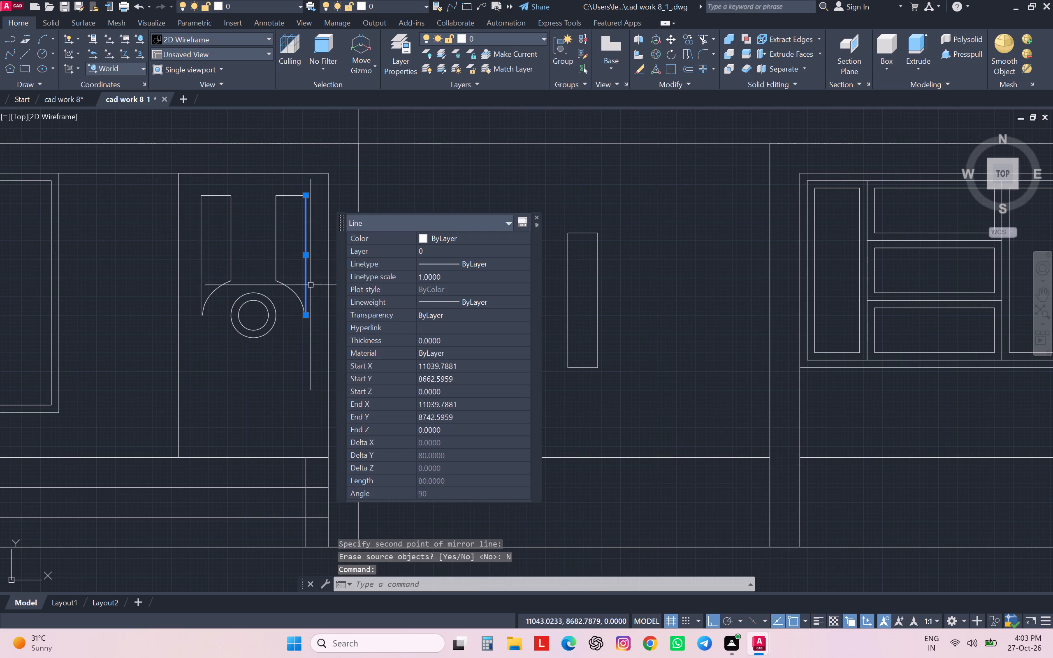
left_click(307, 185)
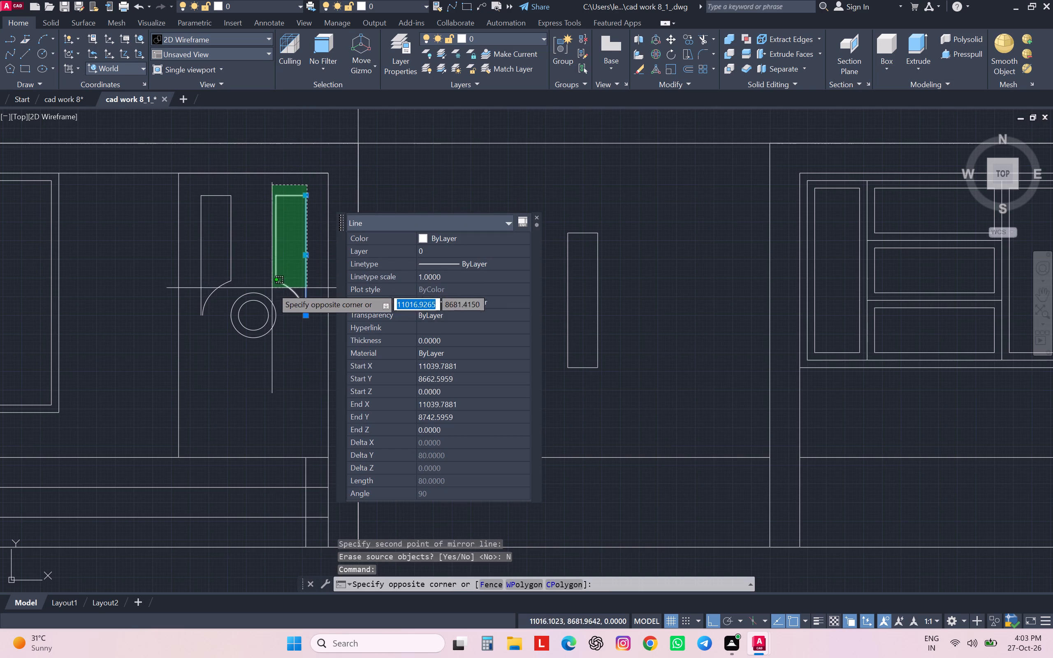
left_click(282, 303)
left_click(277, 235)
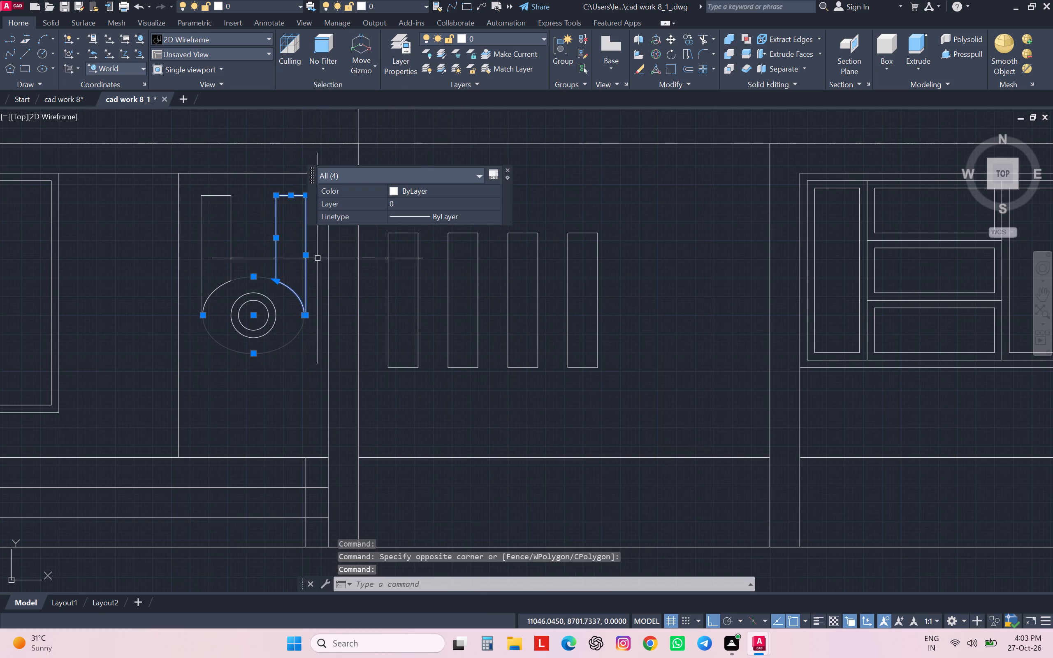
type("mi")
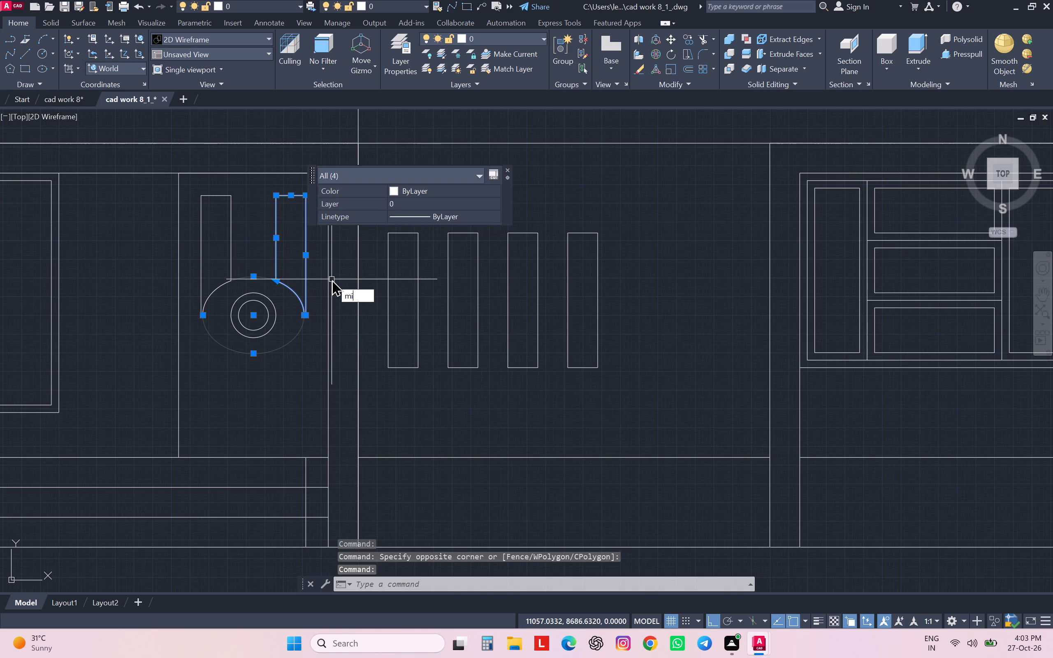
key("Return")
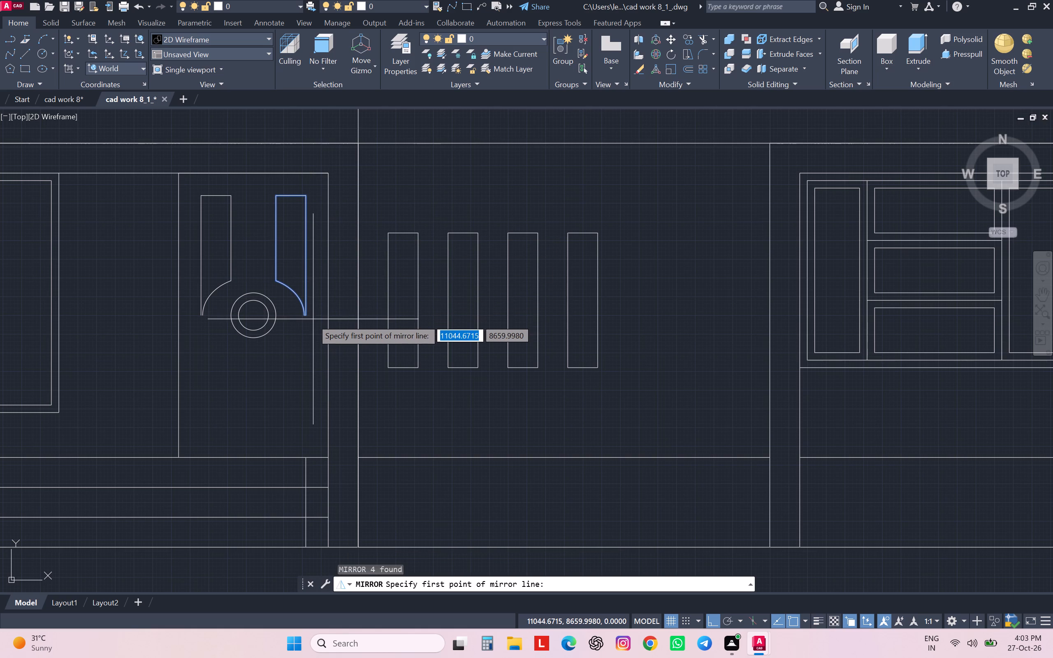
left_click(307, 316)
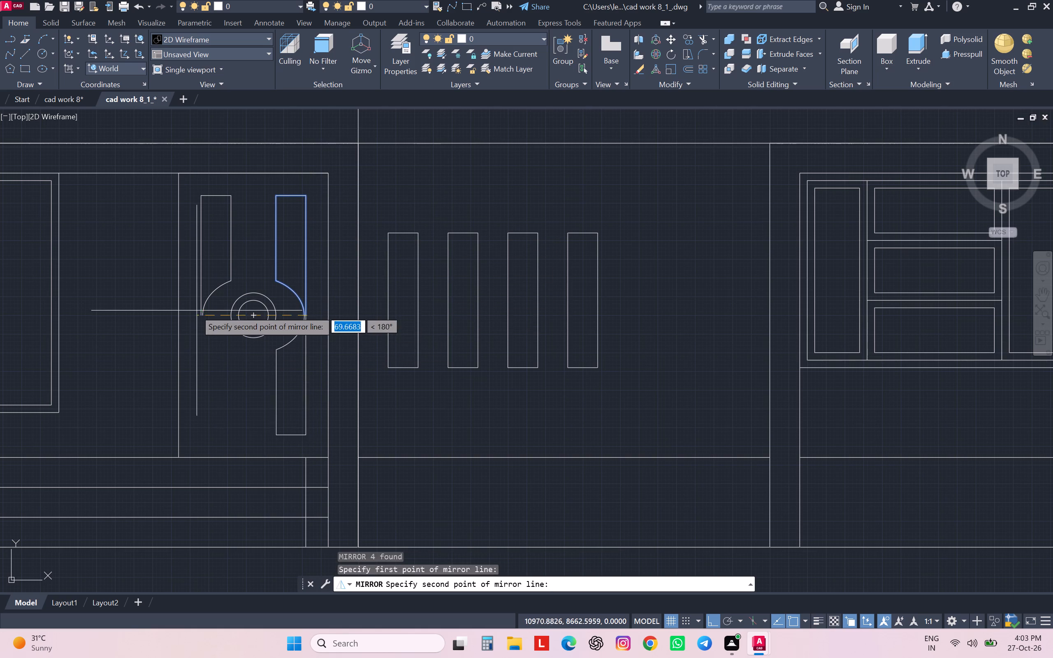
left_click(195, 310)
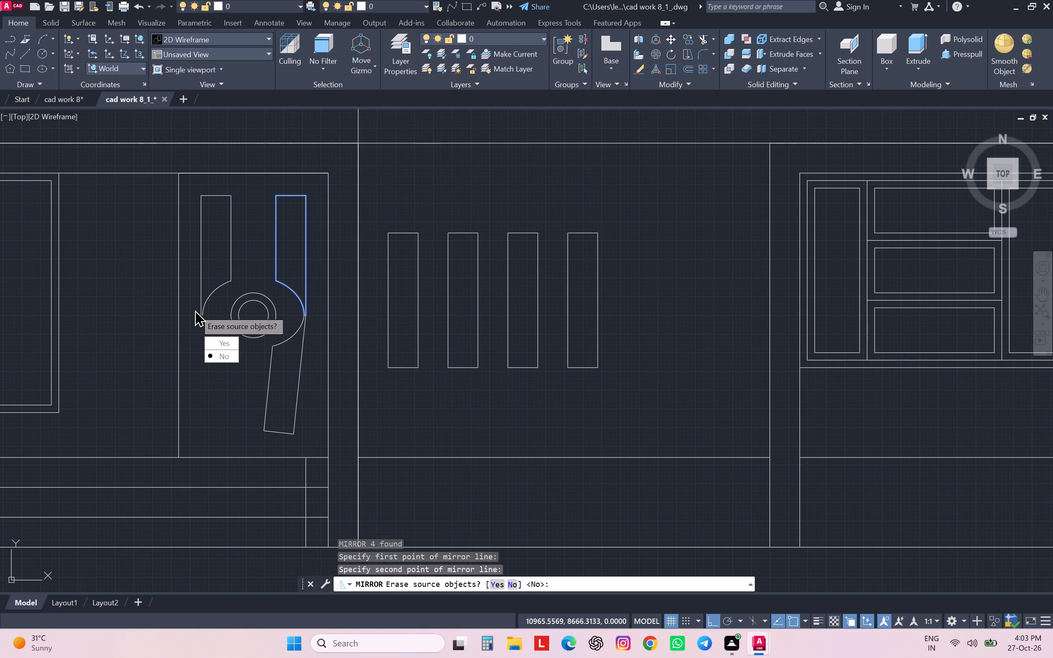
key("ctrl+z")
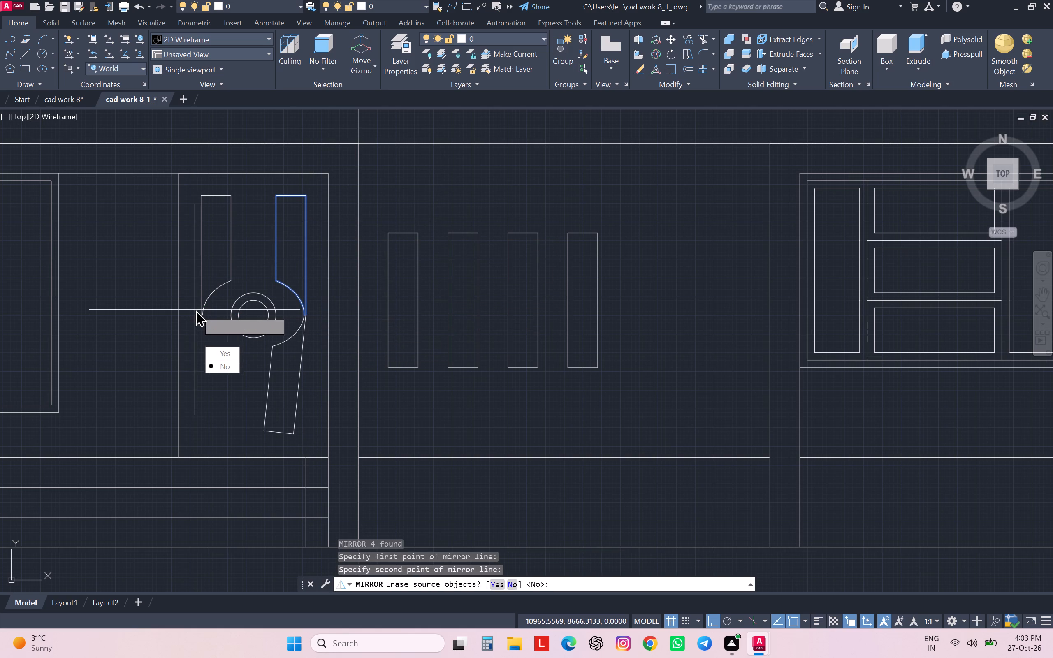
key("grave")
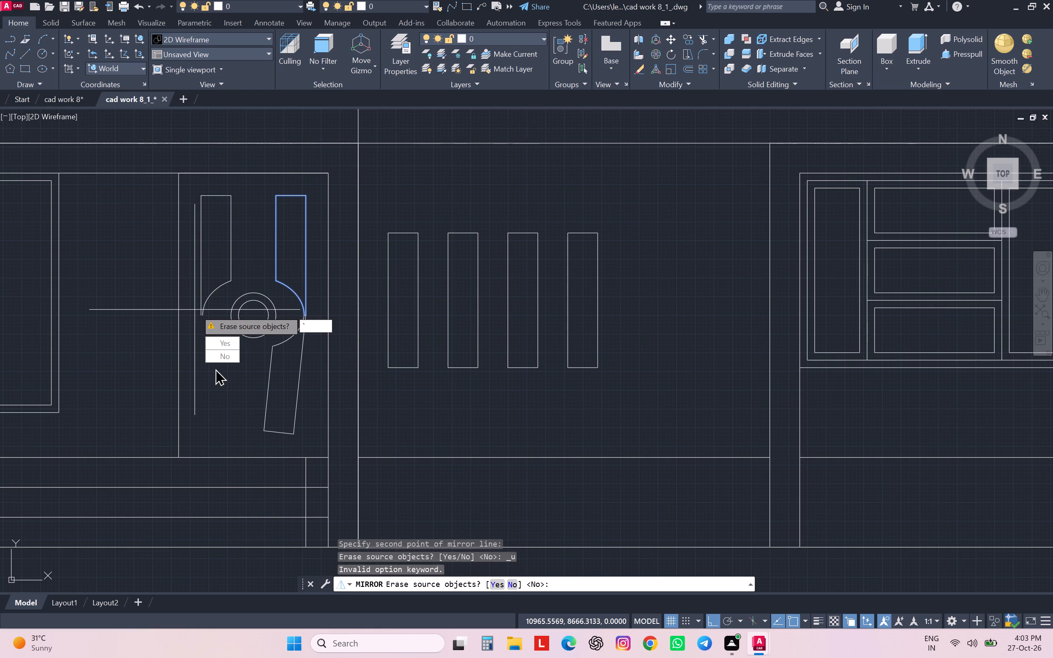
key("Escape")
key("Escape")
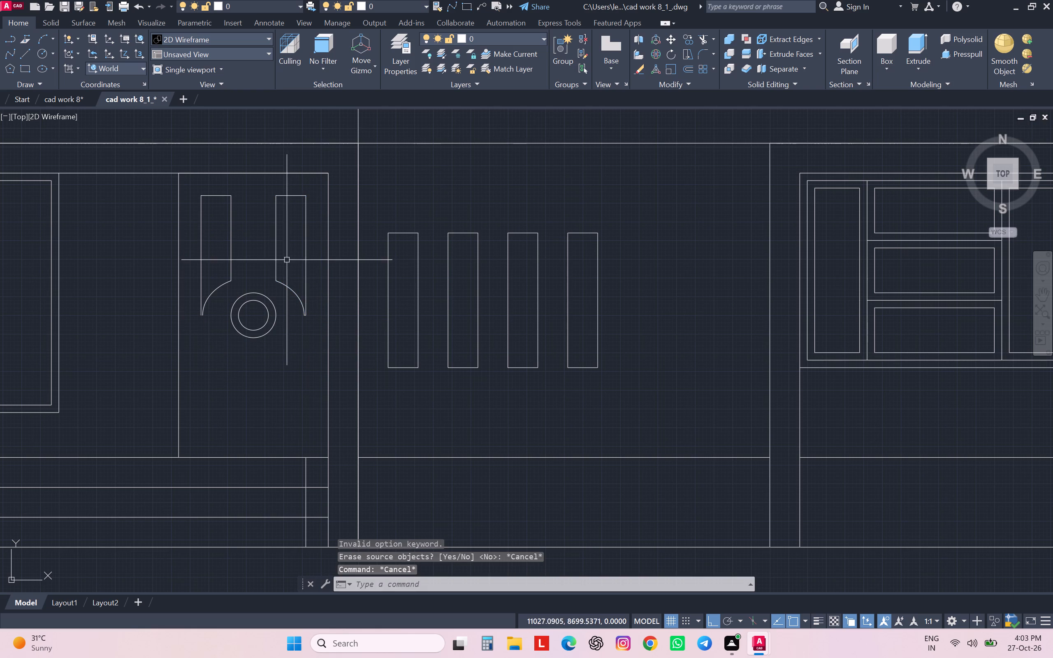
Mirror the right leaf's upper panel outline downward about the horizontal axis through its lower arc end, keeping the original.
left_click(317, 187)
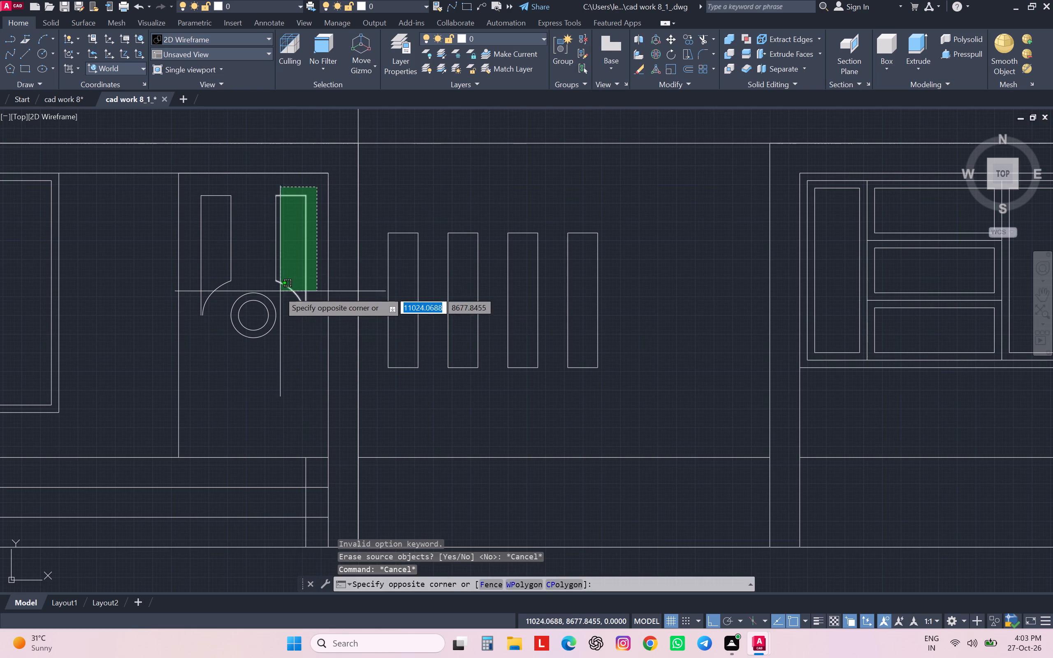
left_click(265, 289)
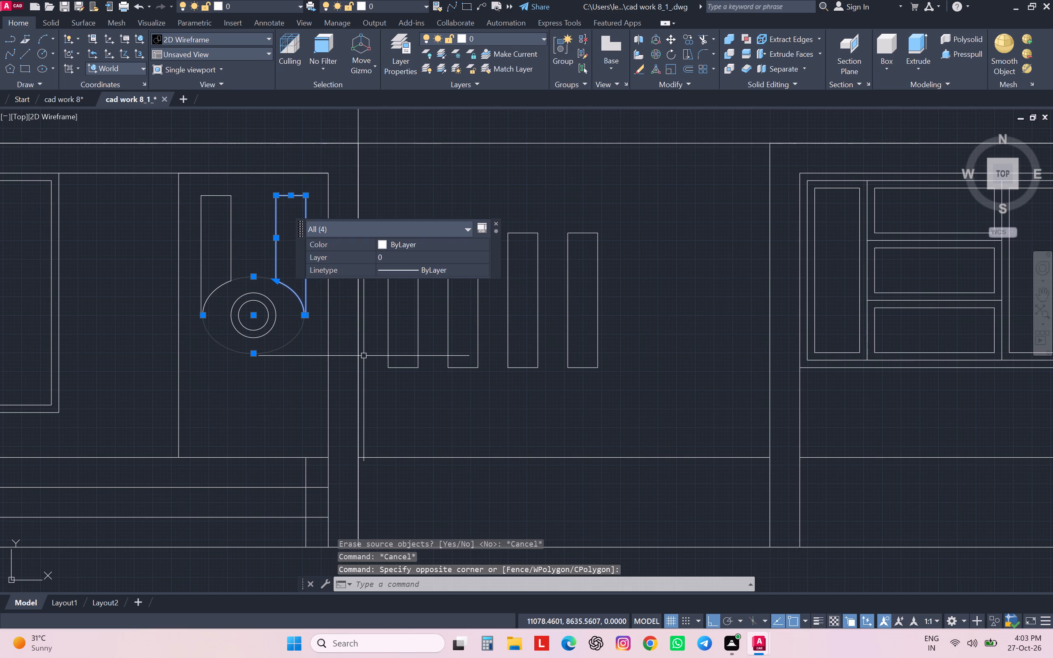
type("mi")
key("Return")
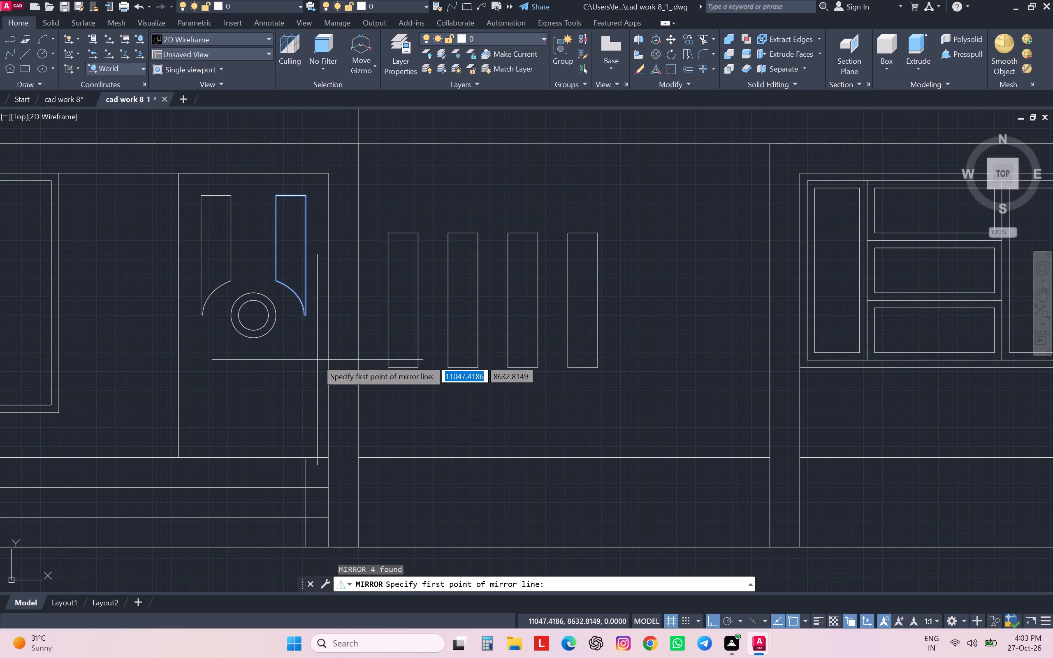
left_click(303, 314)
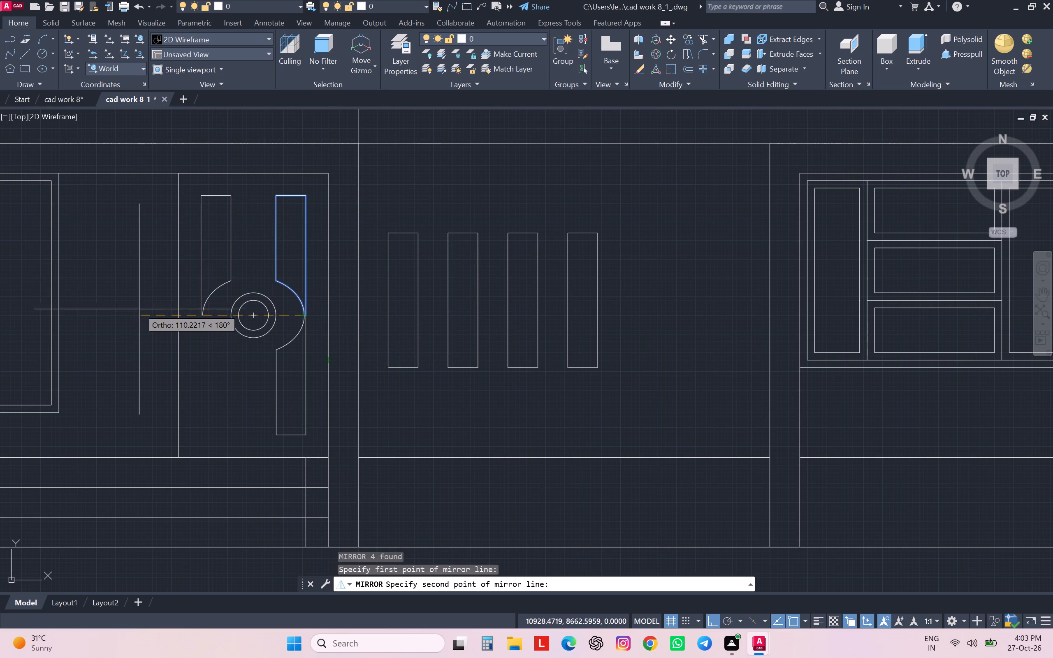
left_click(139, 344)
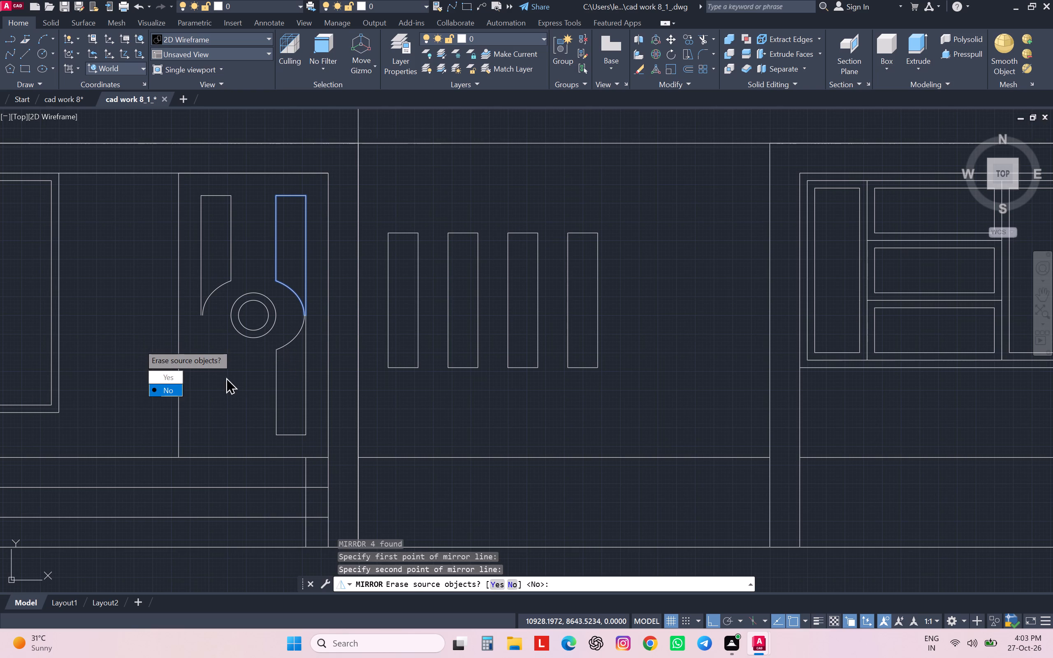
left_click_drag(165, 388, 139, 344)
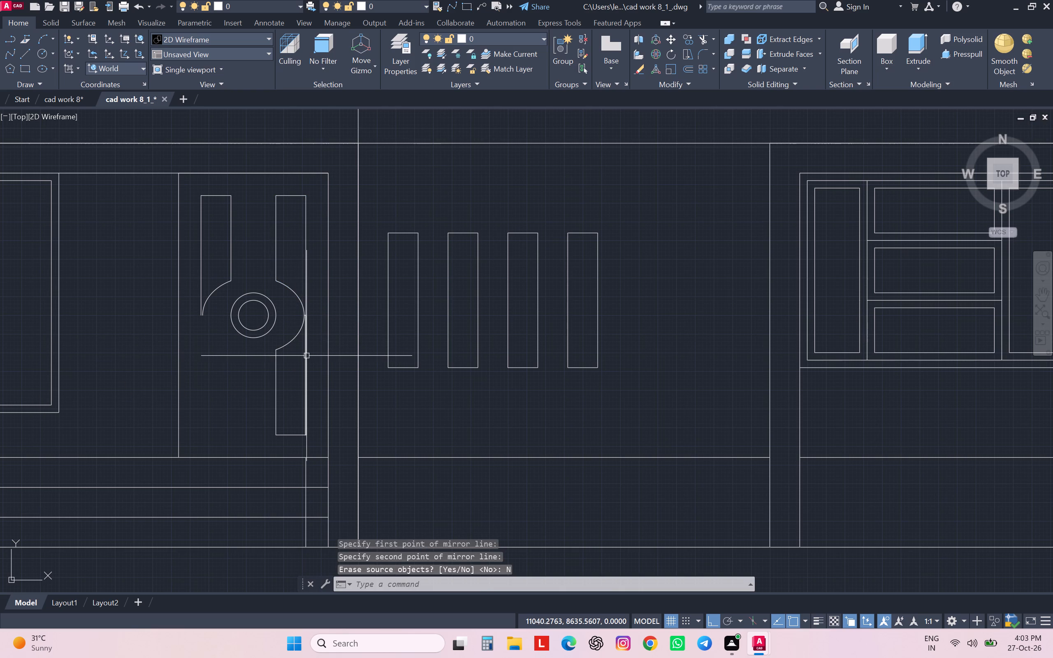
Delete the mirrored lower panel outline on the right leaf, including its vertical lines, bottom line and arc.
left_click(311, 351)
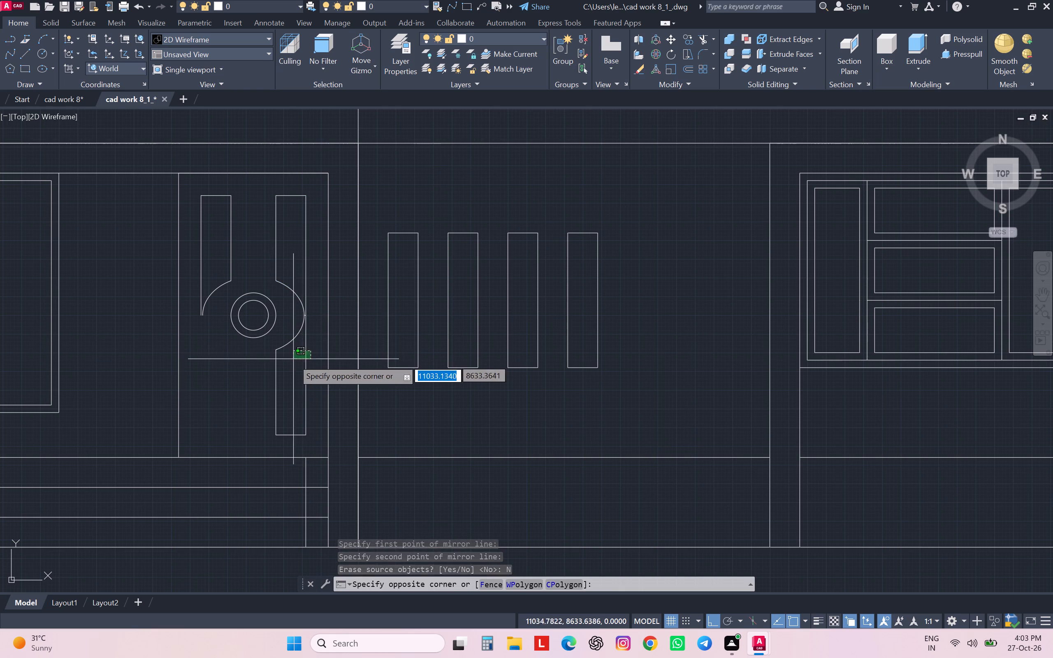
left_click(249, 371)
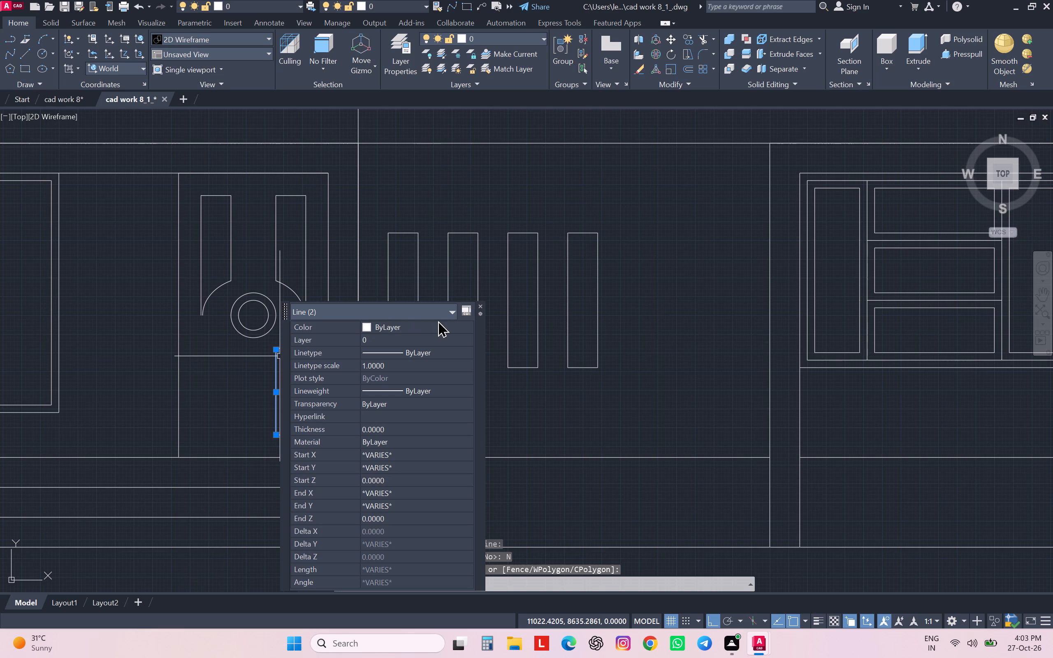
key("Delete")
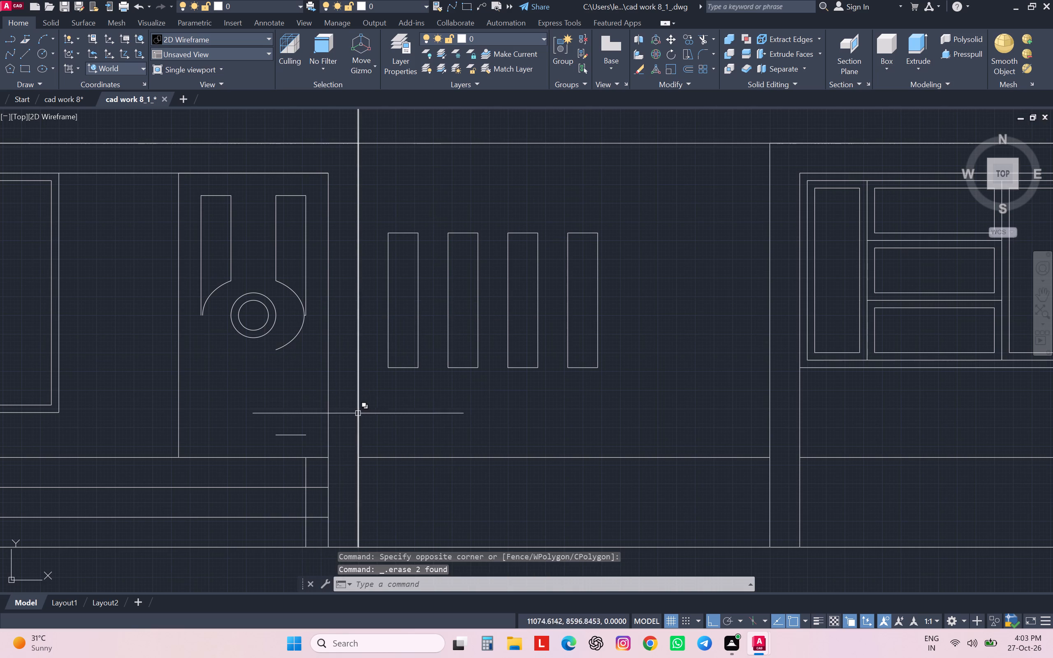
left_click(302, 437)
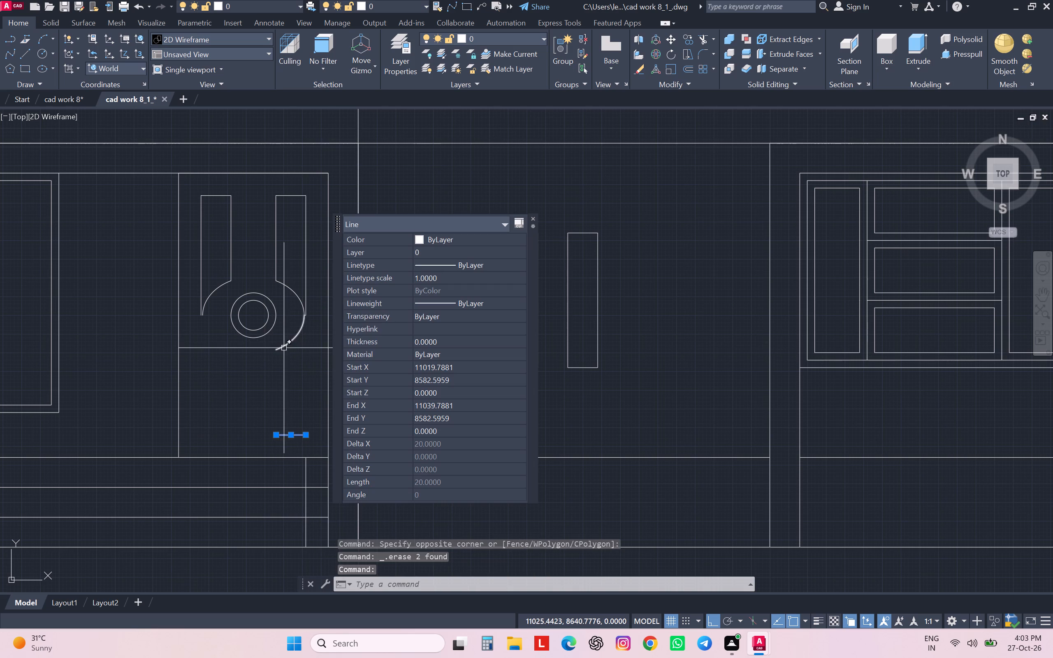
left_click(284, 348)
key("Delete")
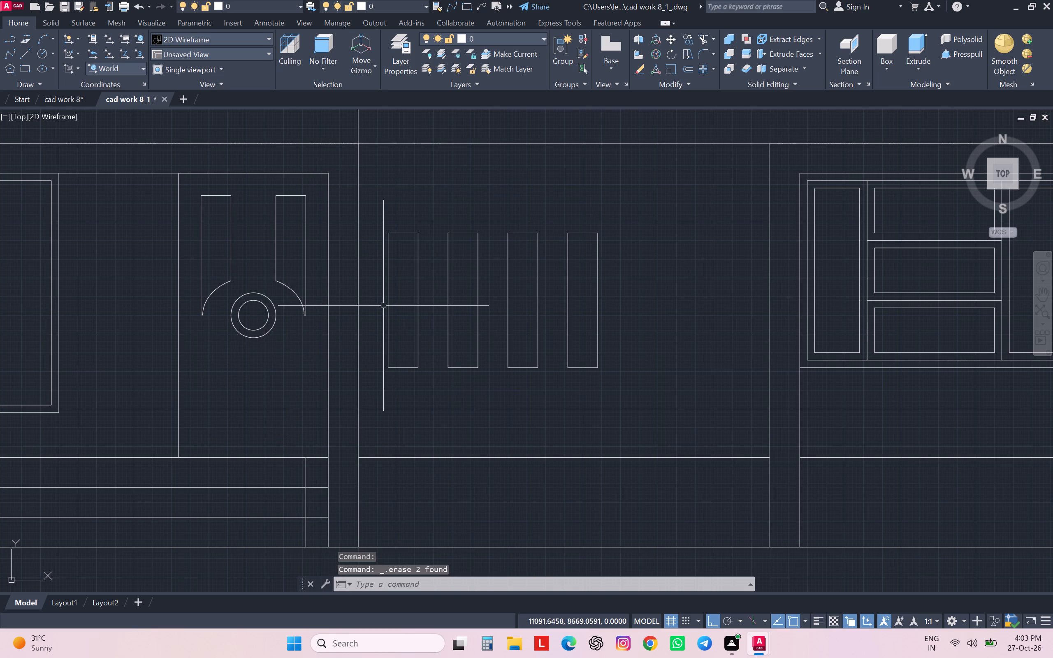
Mirror both leaves' upper panel outlines downward about the horizontal axis through the circles' centre, keeping the originals.
left_click(320, 187)
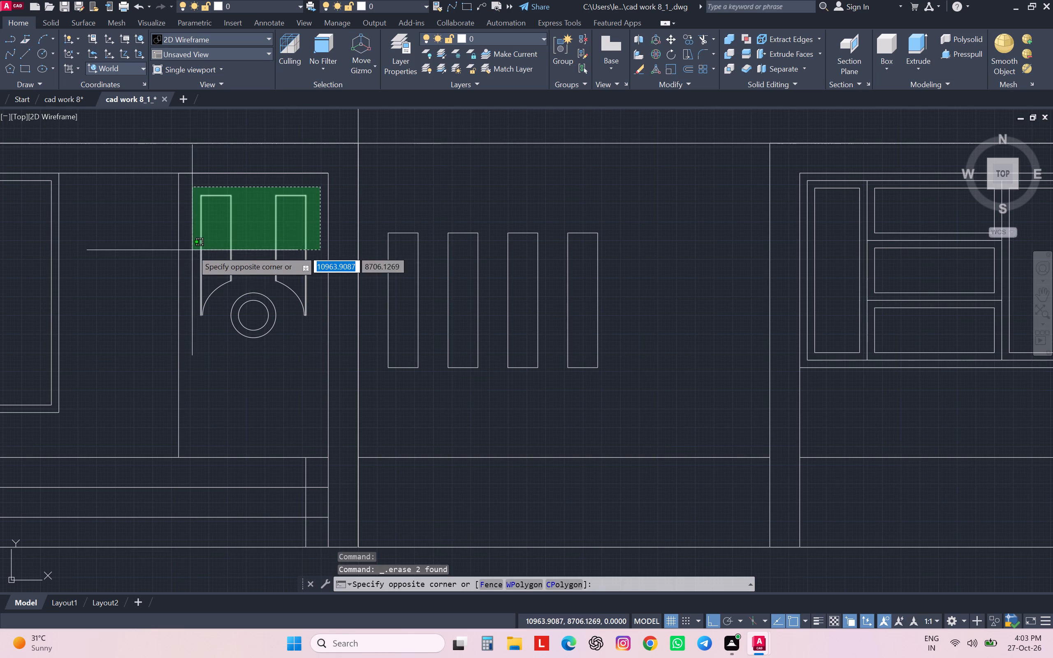
left_click(197, 292)
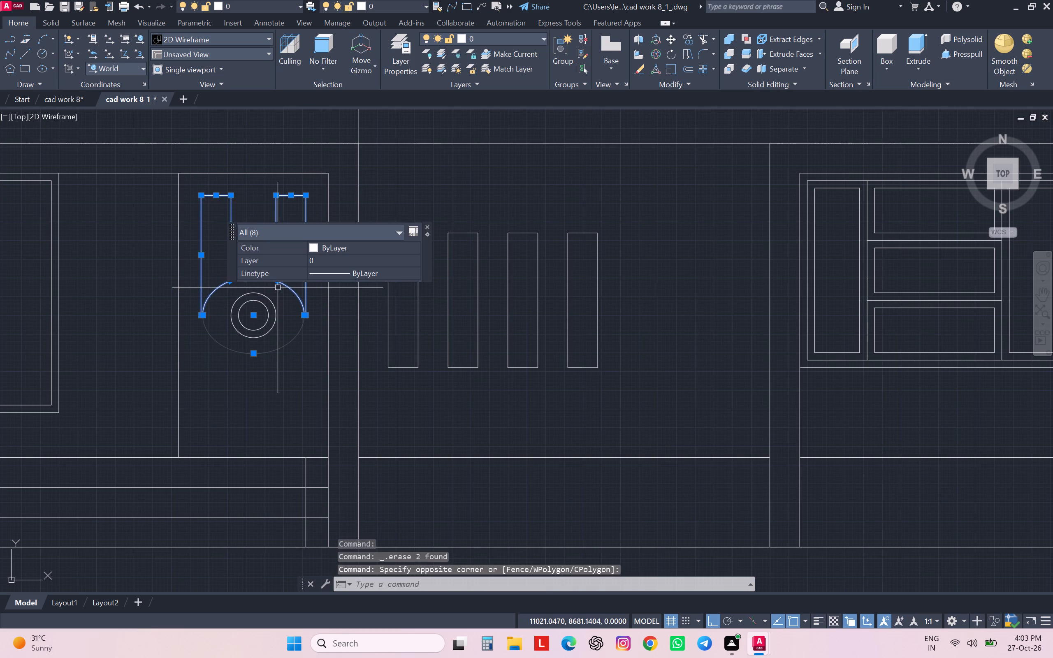
type("mi")
key("Return")
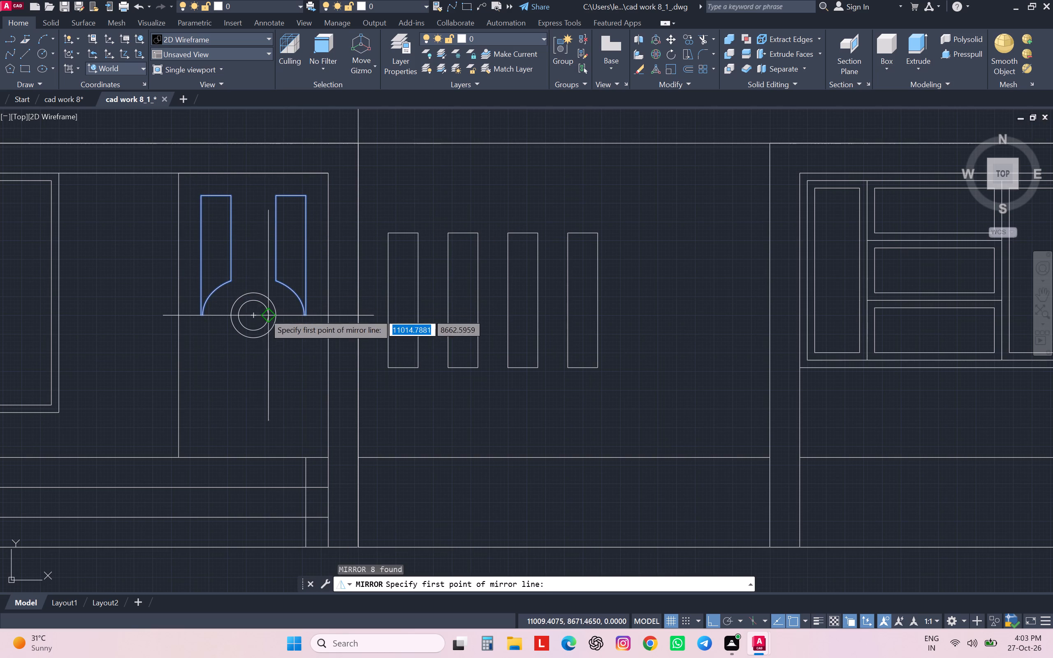
left_click(253, 320)
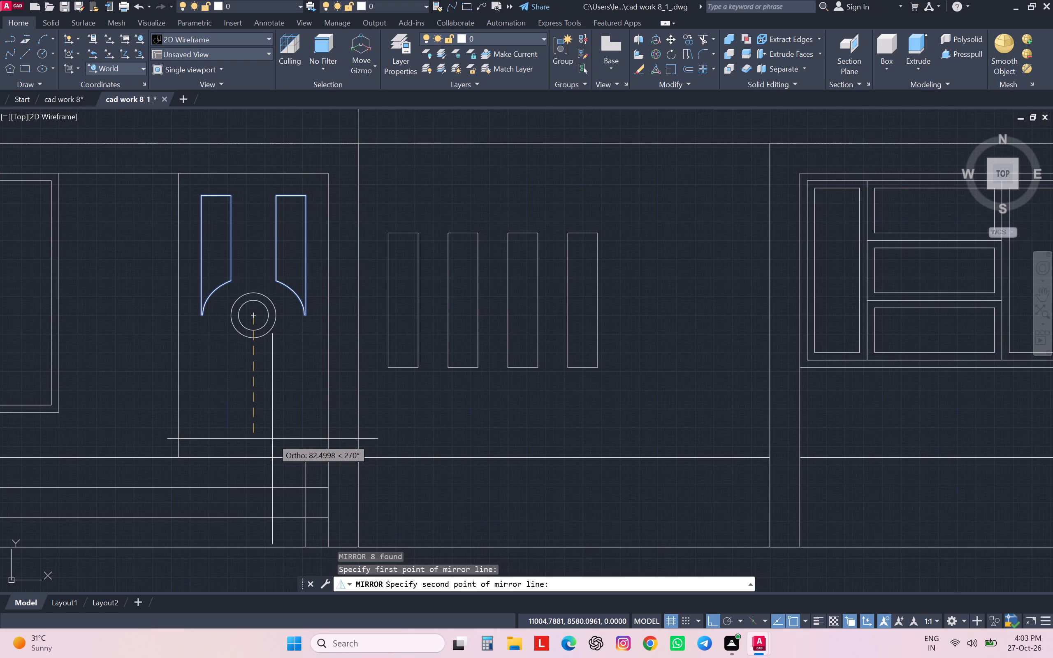
left_click(521, 192)
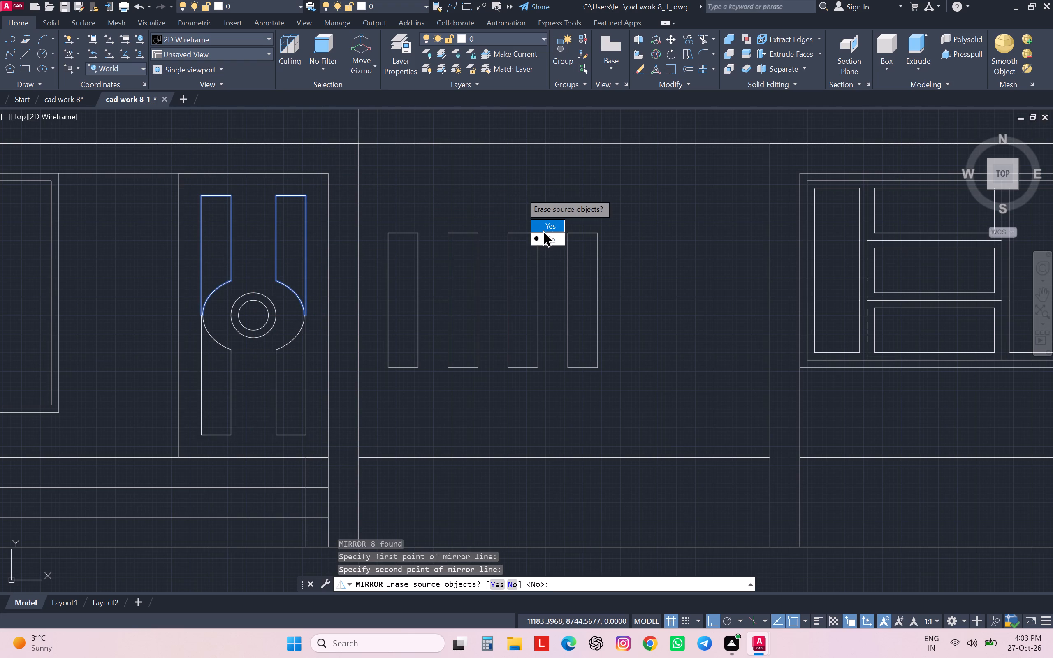
left_click_drag(546, 241, 521, 192)
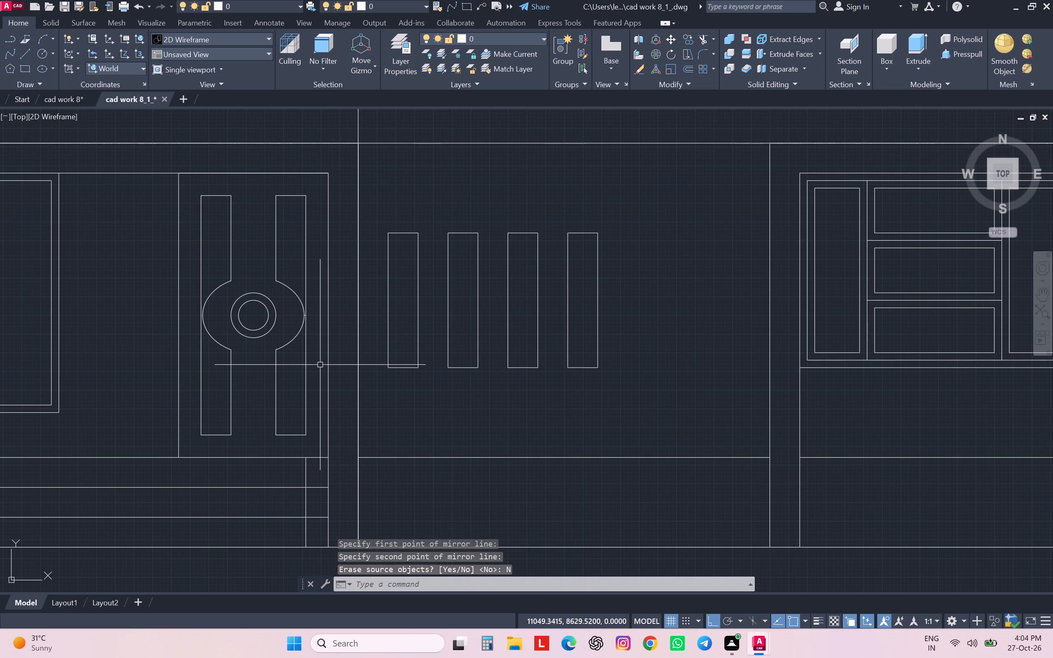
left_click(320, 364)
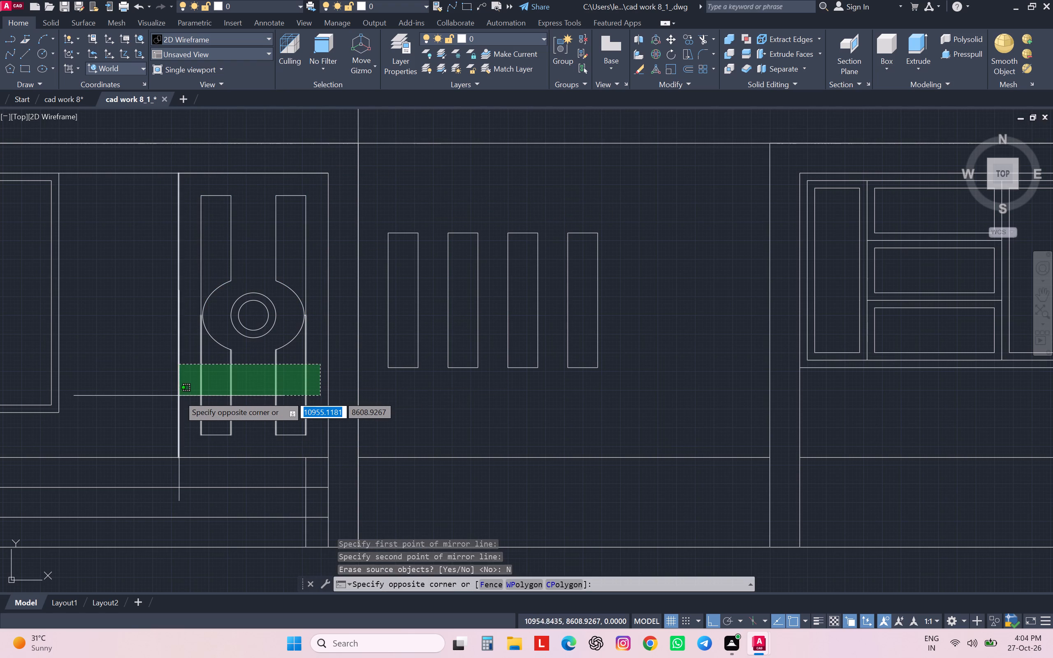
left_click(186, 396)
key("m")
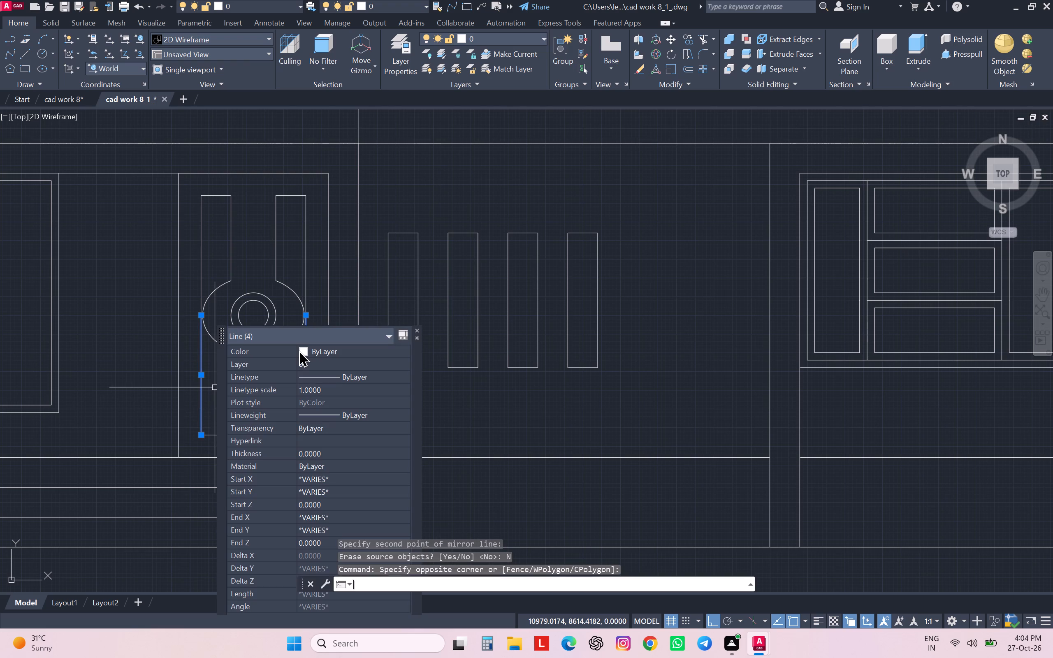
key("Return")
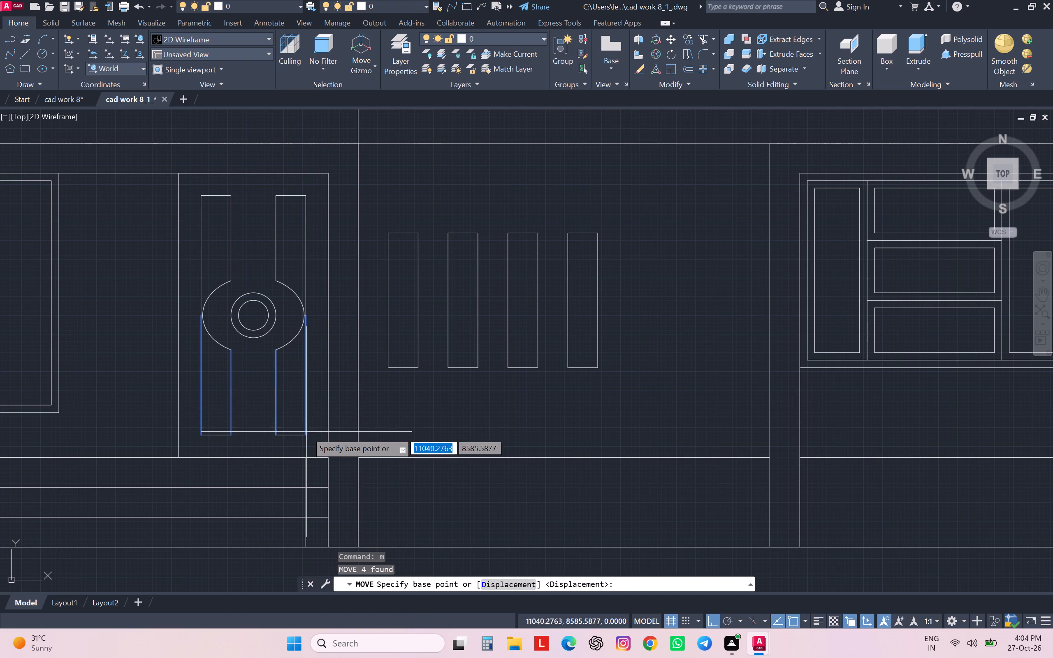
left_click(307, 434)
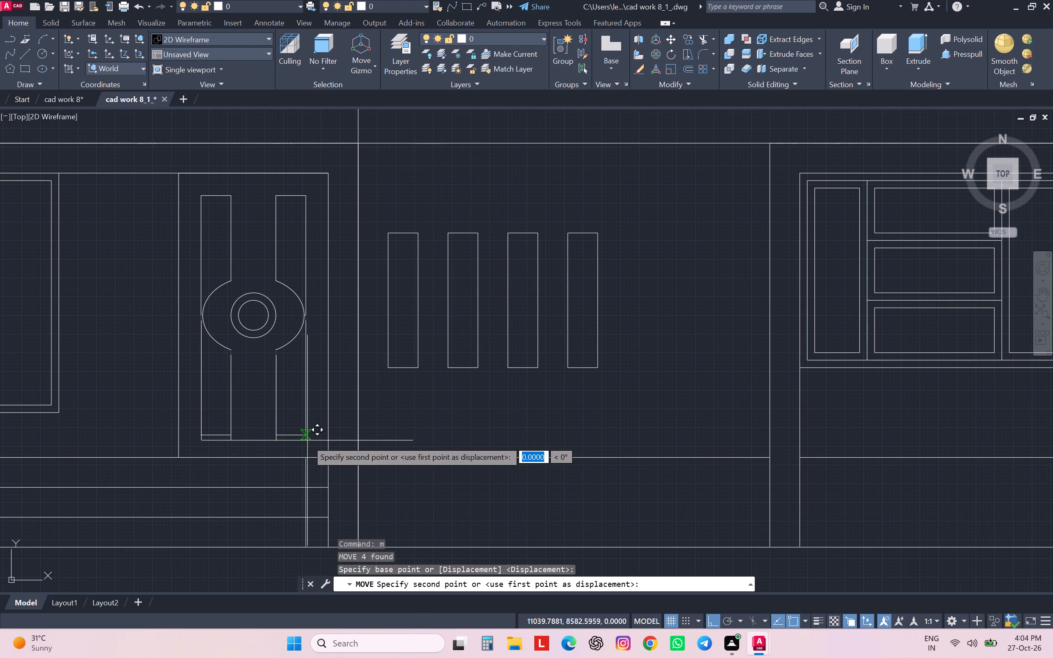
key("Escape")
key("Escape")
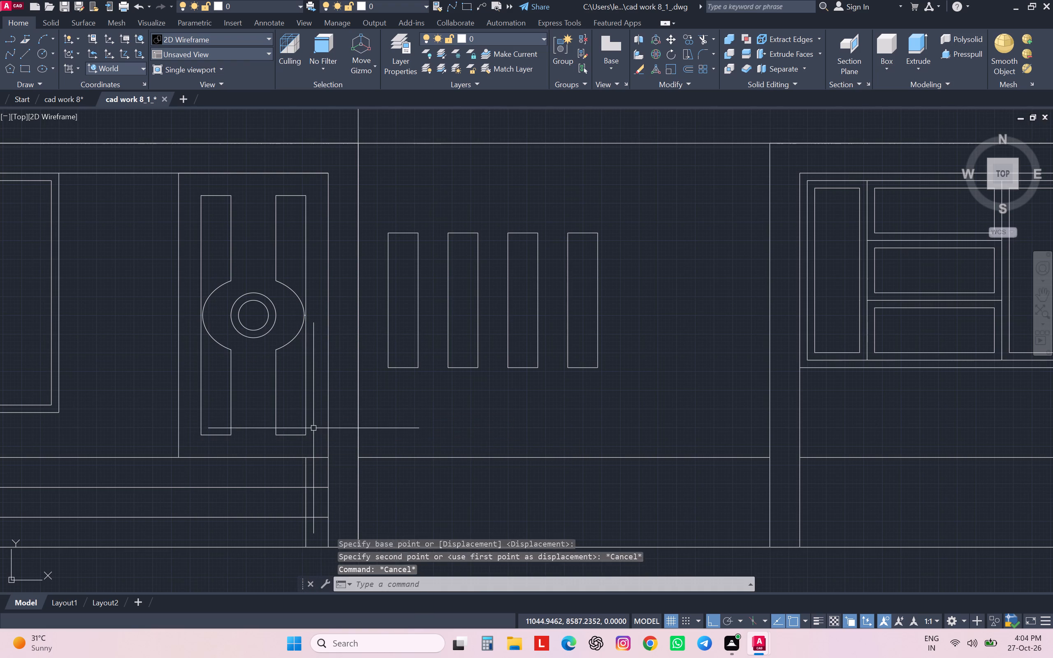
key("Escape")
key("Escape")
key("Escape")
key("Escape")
Examine the ground-floor door design in the reference image's front elevation and compare it with the drawn door.
scroll(318, 349, "down", 2)
scroll(318, 349, "up", 1)
scroll(318, 349, "down", 1)
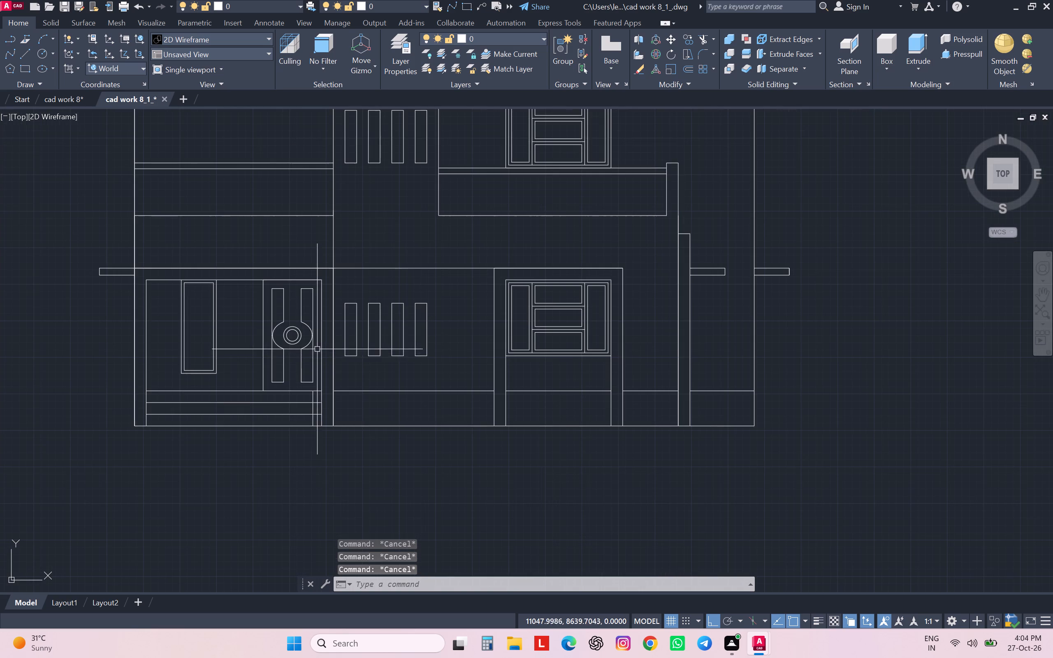
scroll(219, 360, "down", 3)
scroll(196, 410, "down", 3)
middle_click_drag(196, 410, 287, 294)
scroll(299, 288, "down", 1)
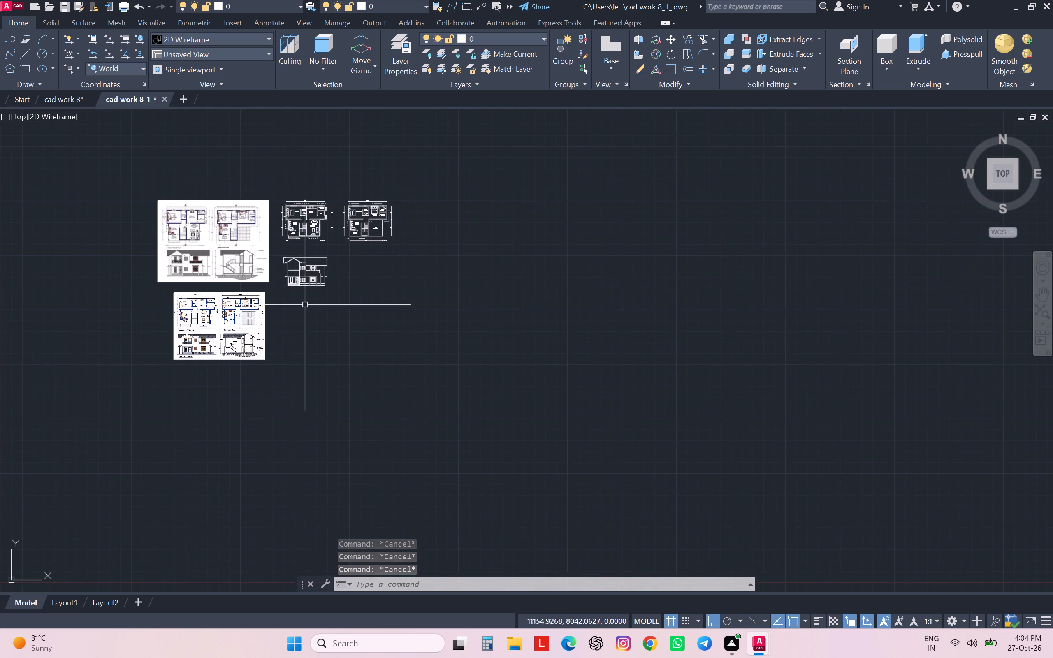
scroll(236, 329, "up", 3)
middle_click_drag(184, 336, 315, 226)
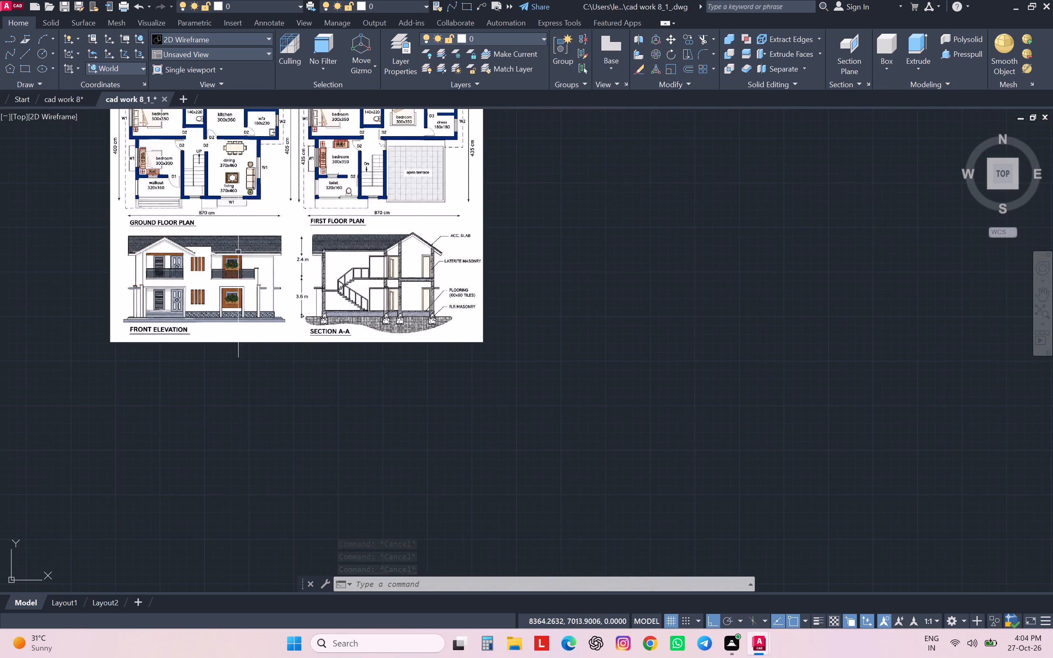
scroll(215, 270, "up", 3)
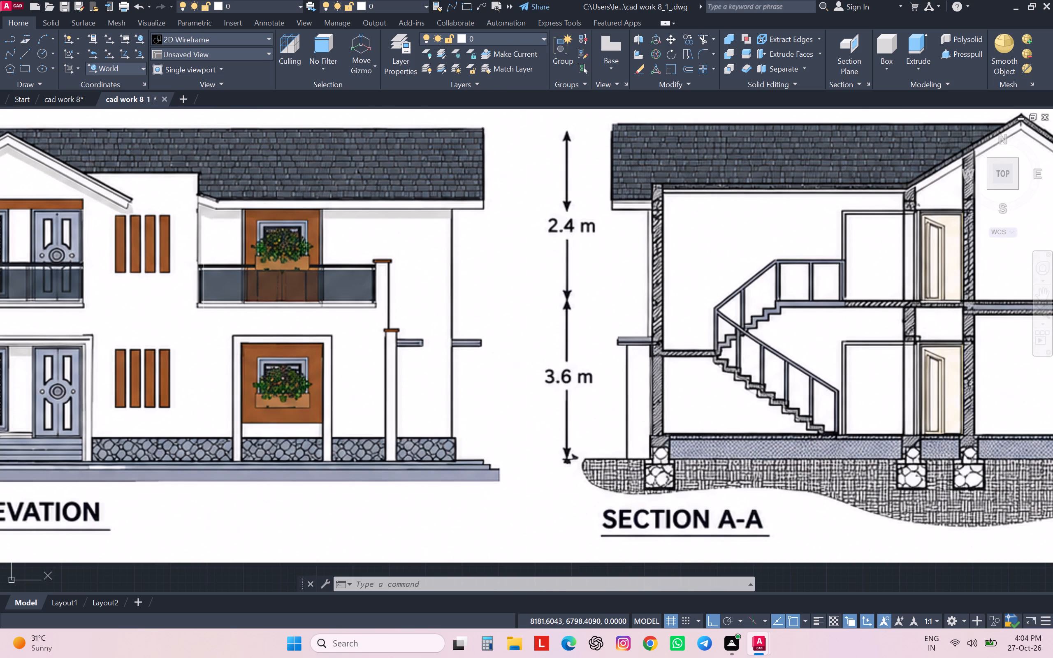
scroll(204, 321, "down", 1)
scroll(202, 361, "down", 4)
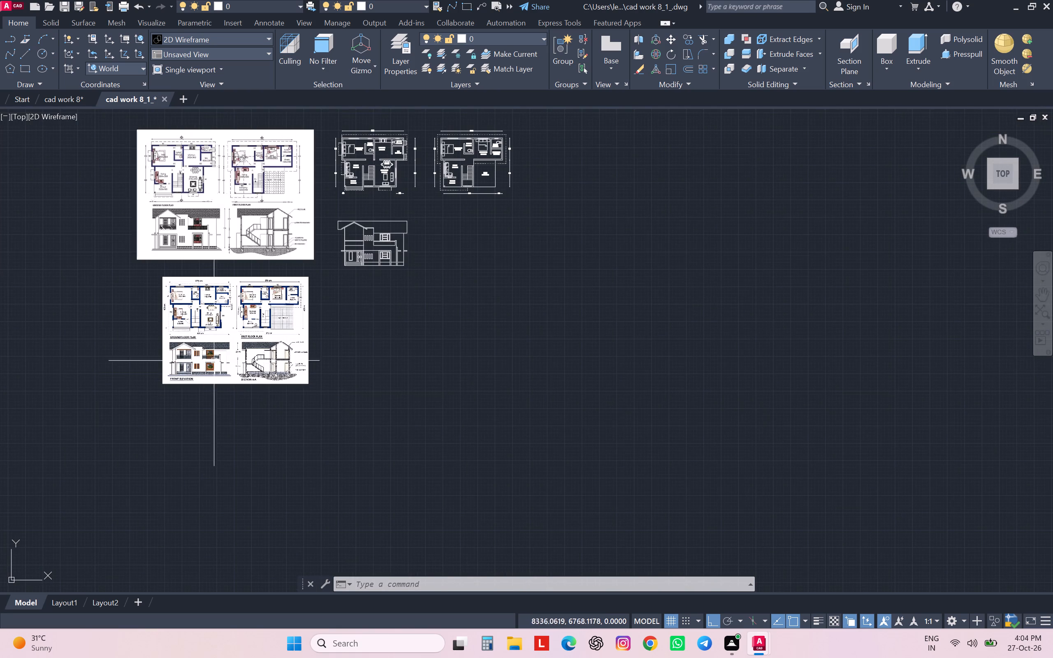
scroll(363, 259, "up", 4)
scroll(345, 252, "down", 1)
scroll(345, 252, "up", 2)
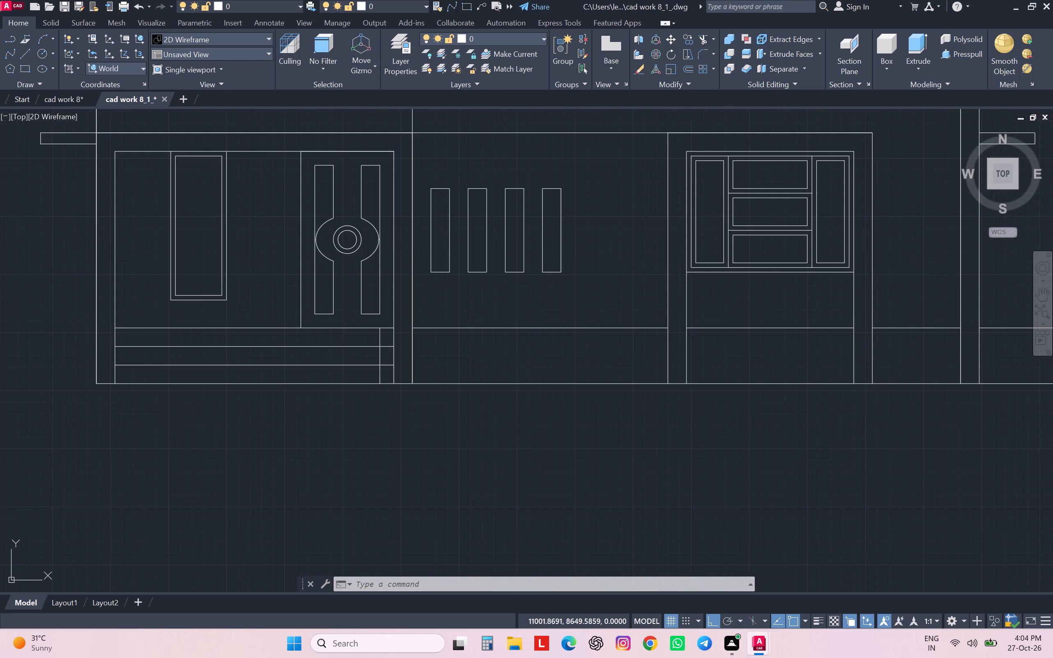
scroll(345, 252, "up", 1)
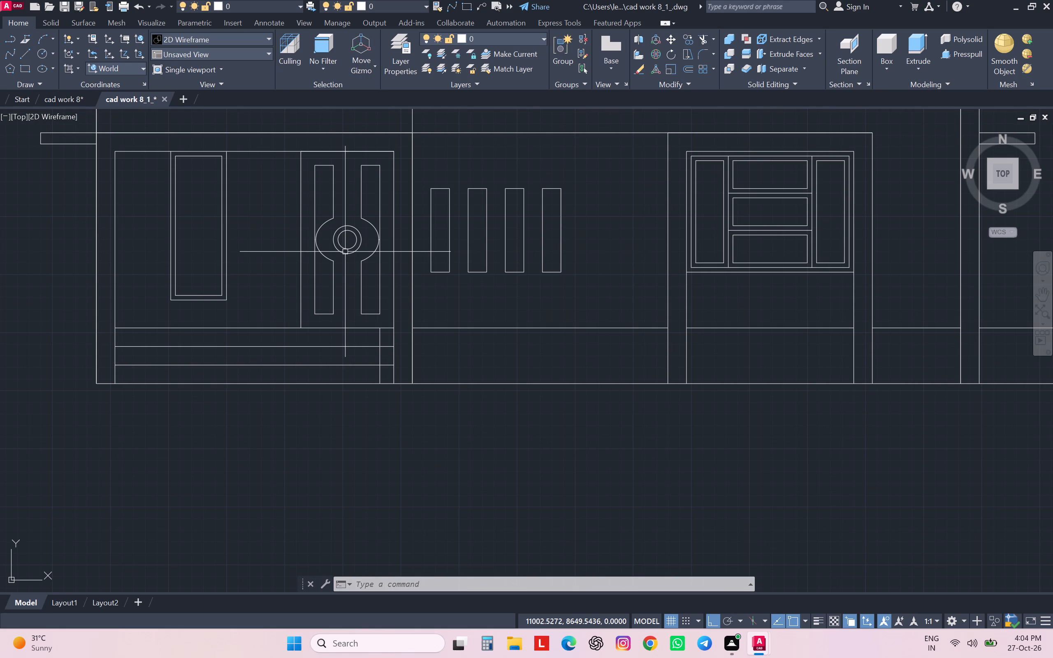
Draw a circle of radius 5 on the right leaf, centred about 8.5 units right of the outer circle on its horizontal axis.
key("c")
key("Return")
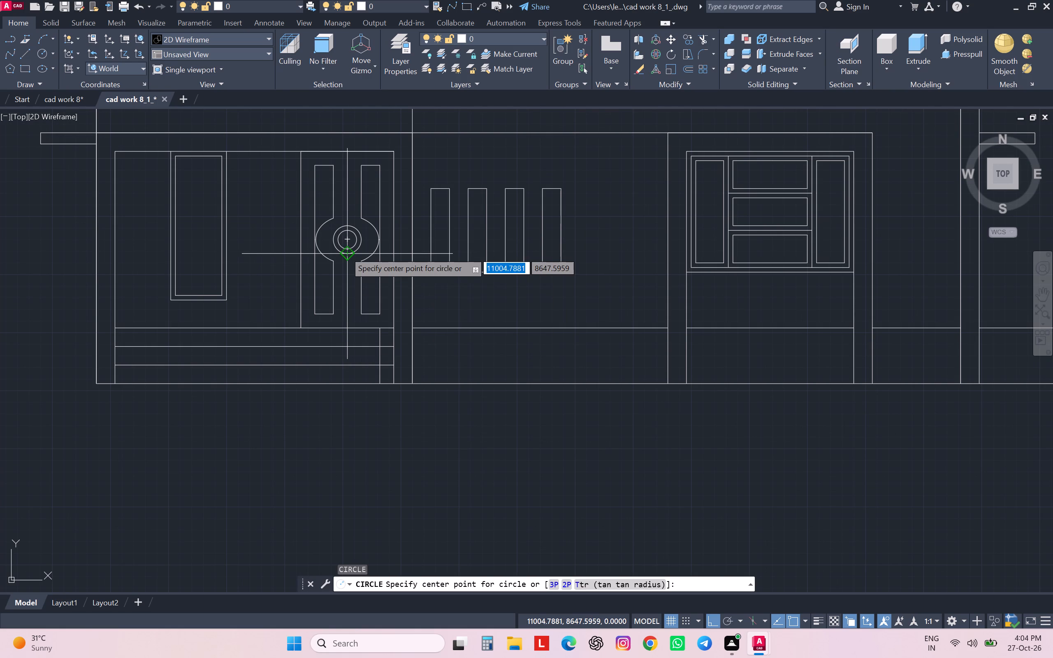
scroll(368, 241, "up", 5)
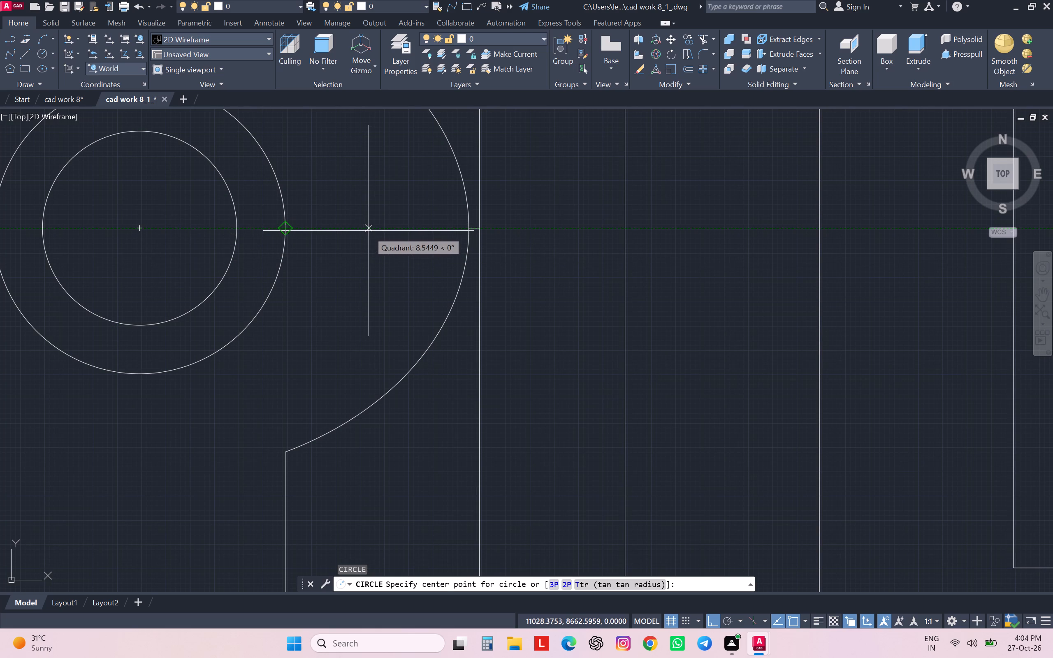
left_click(369, 231)
key("5")
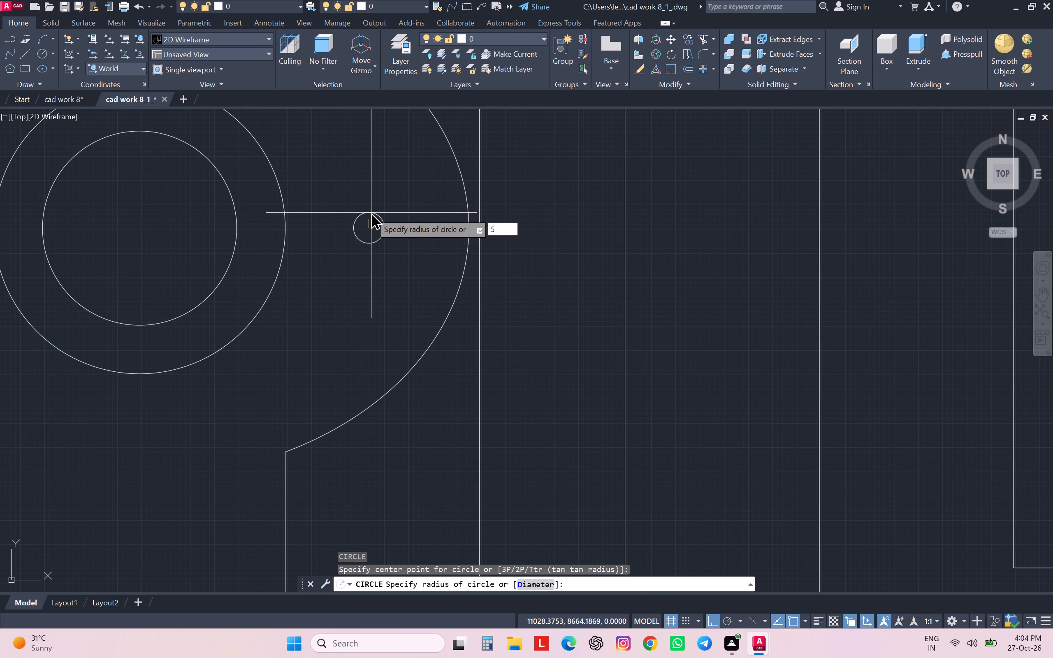
key("Return")
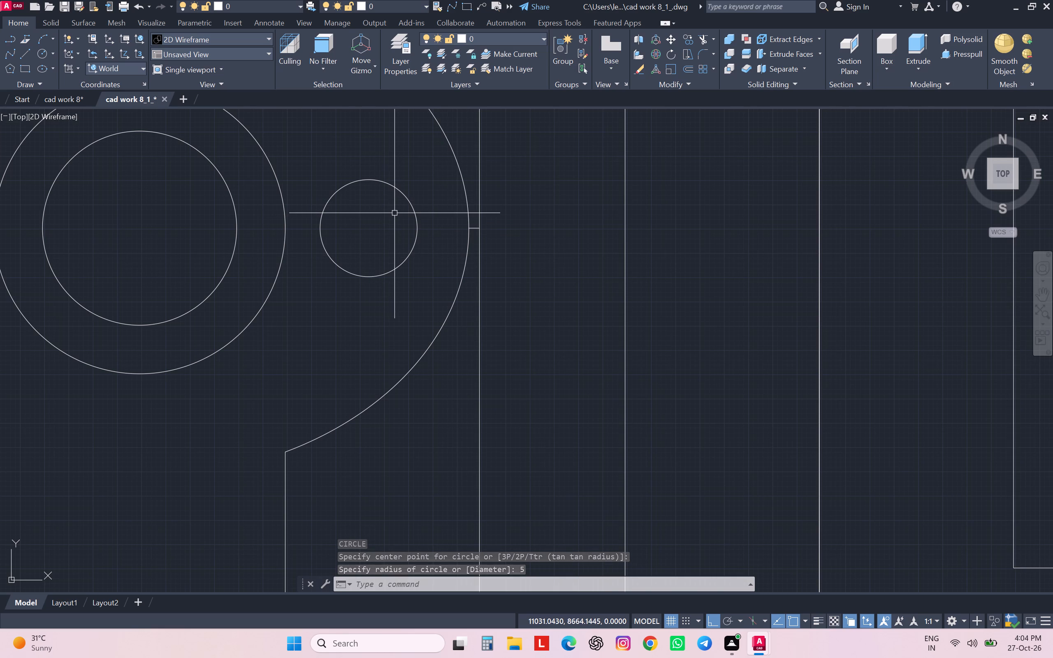
scroll(412, 227, "down", 6)
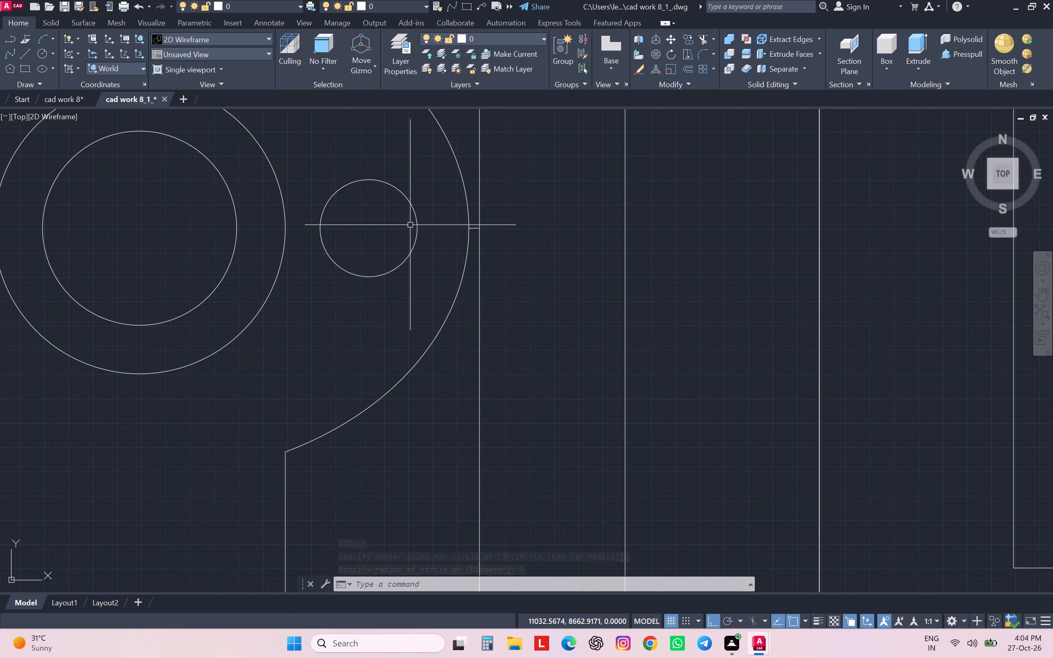
scroll(424, 232, "up", 6)
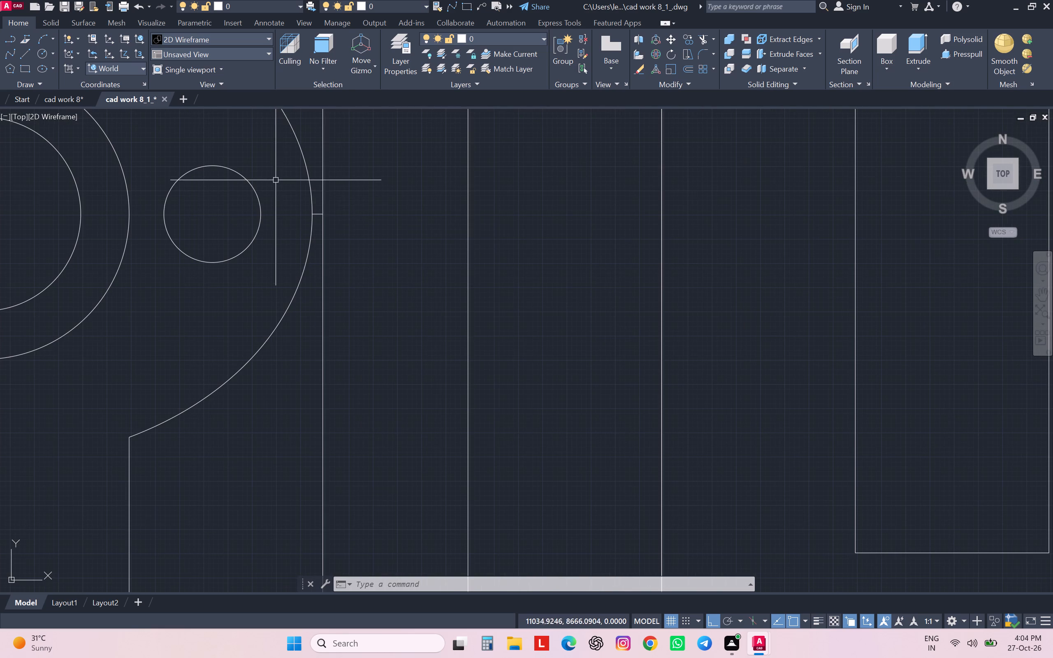
Delete the radius 5 circle beside the concentric circles on the door's right leaf.
left_click_drag(276, 180, 269, 187)
left_click(165, 294)
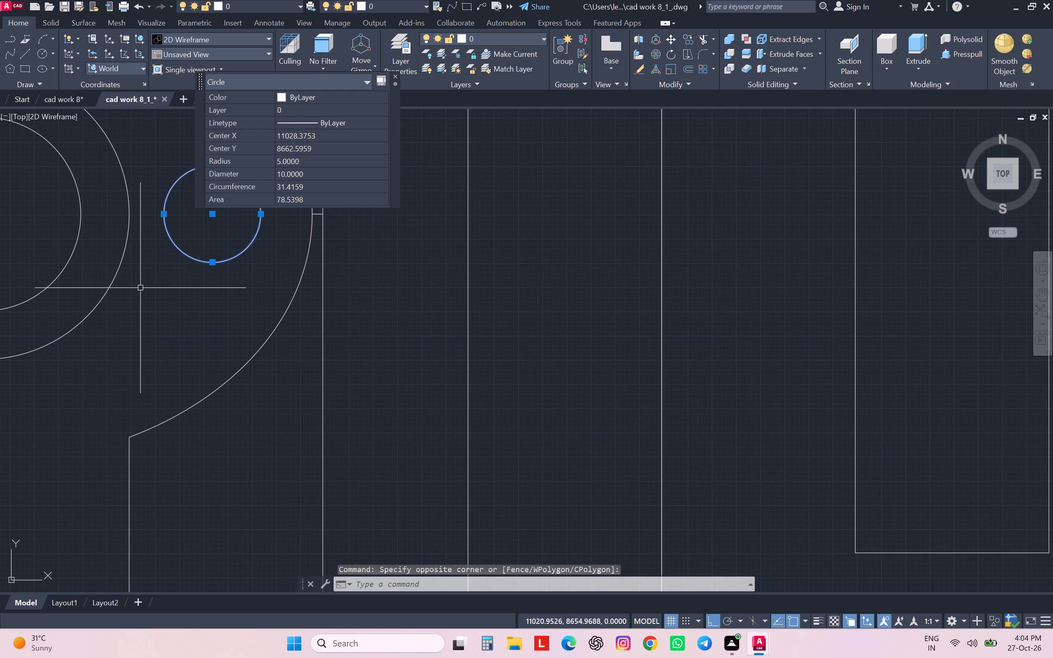
key("Delete")
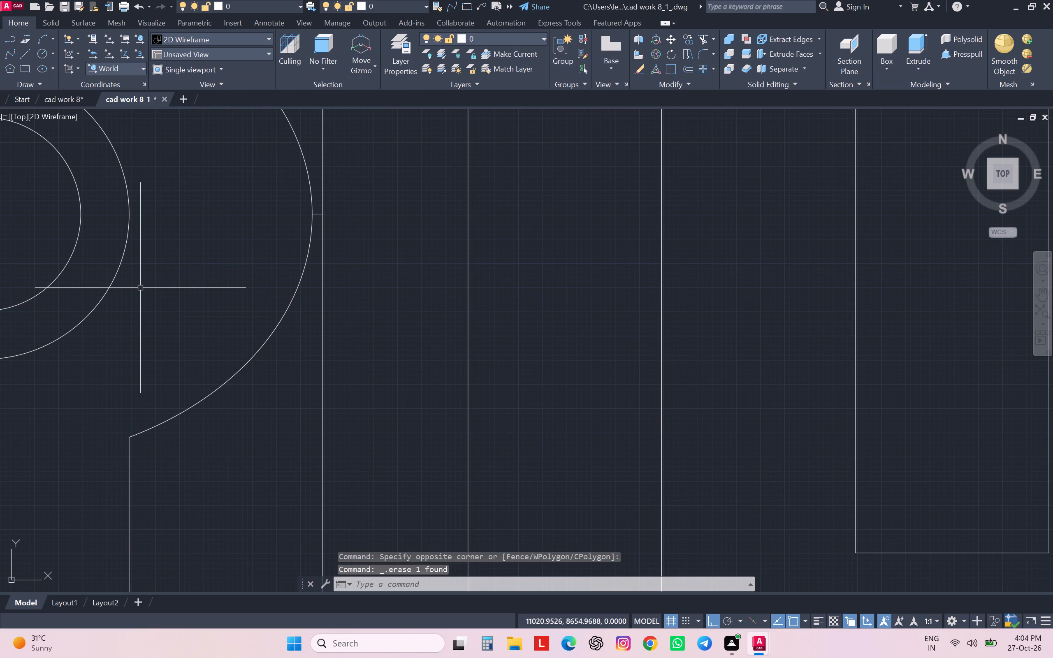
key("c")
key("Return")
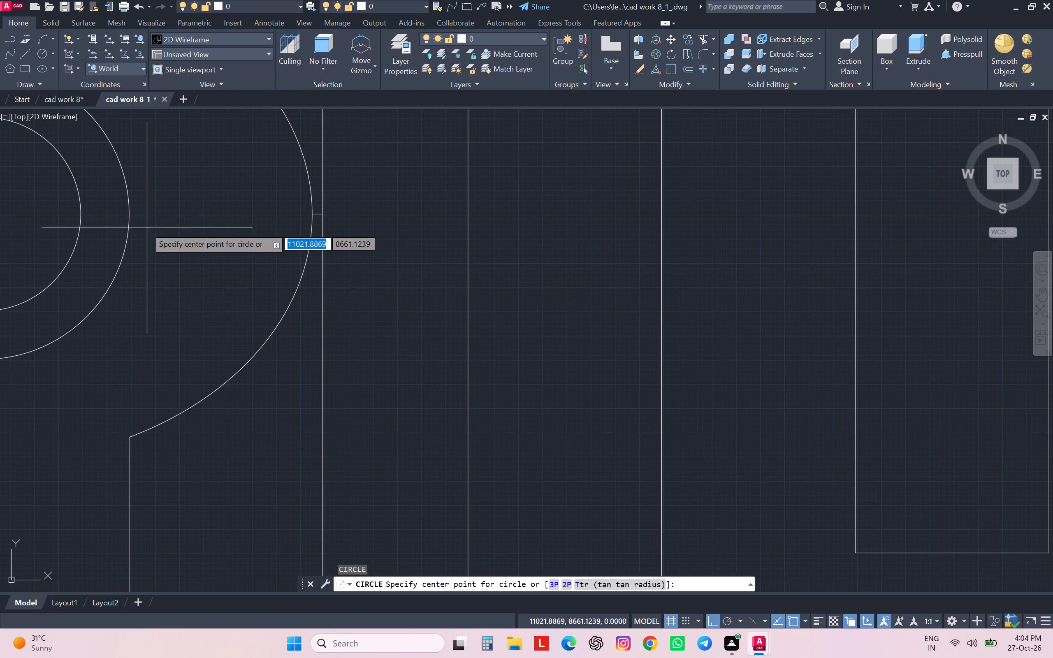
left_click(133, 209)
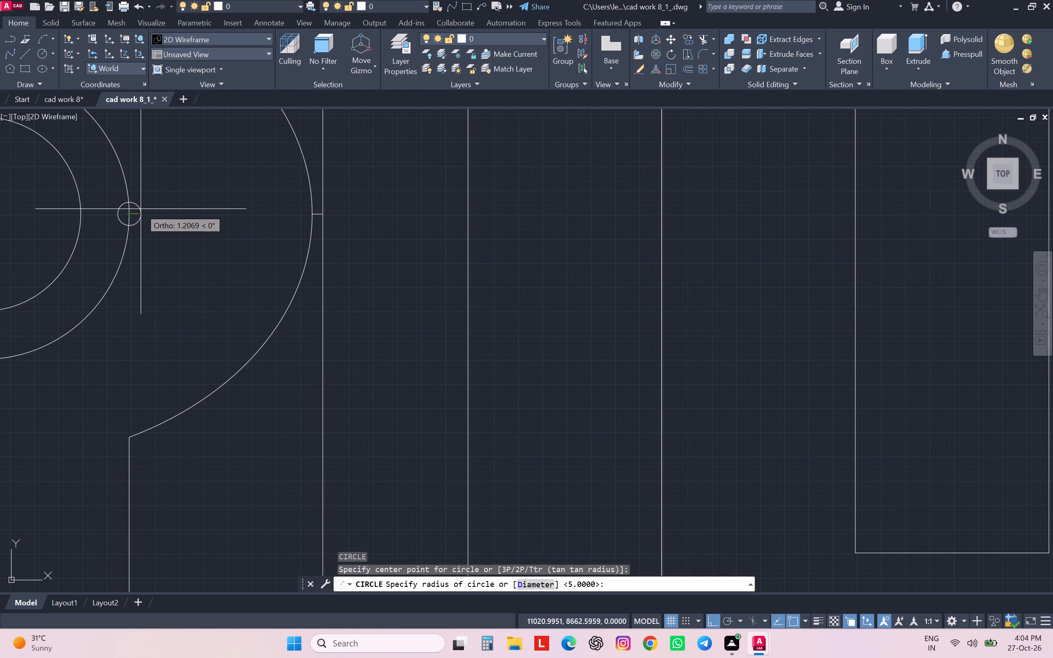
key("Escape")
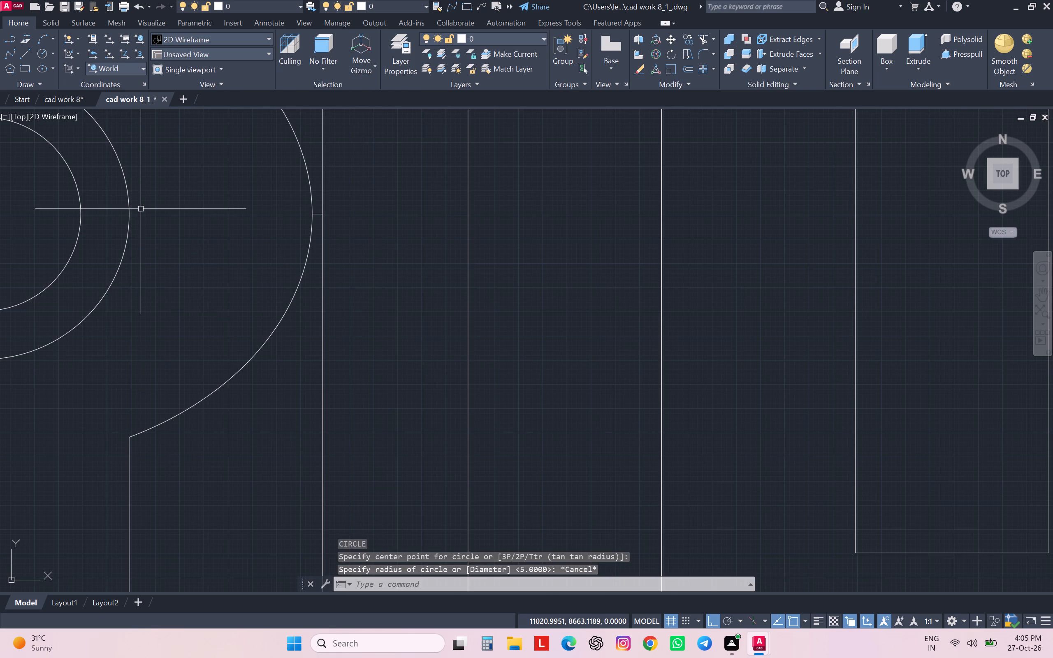
Draw a circle of radius 2.5 on the right leaf, centred about 8.9 units right of the outer circle's right quadrant.
key("c")
key("Return")
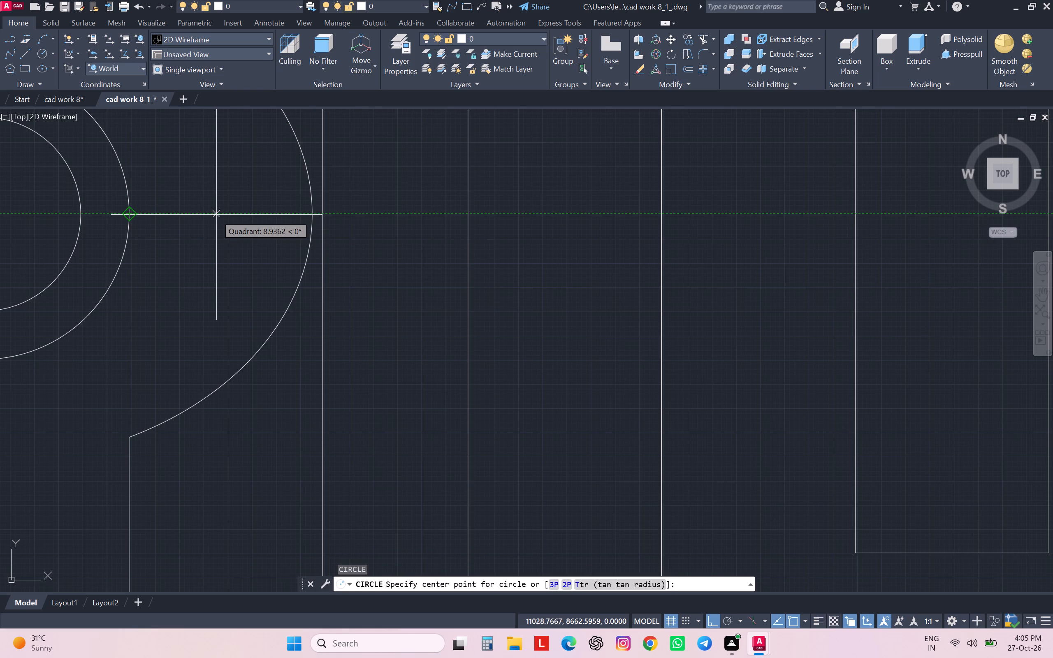
left_click(216, 215)
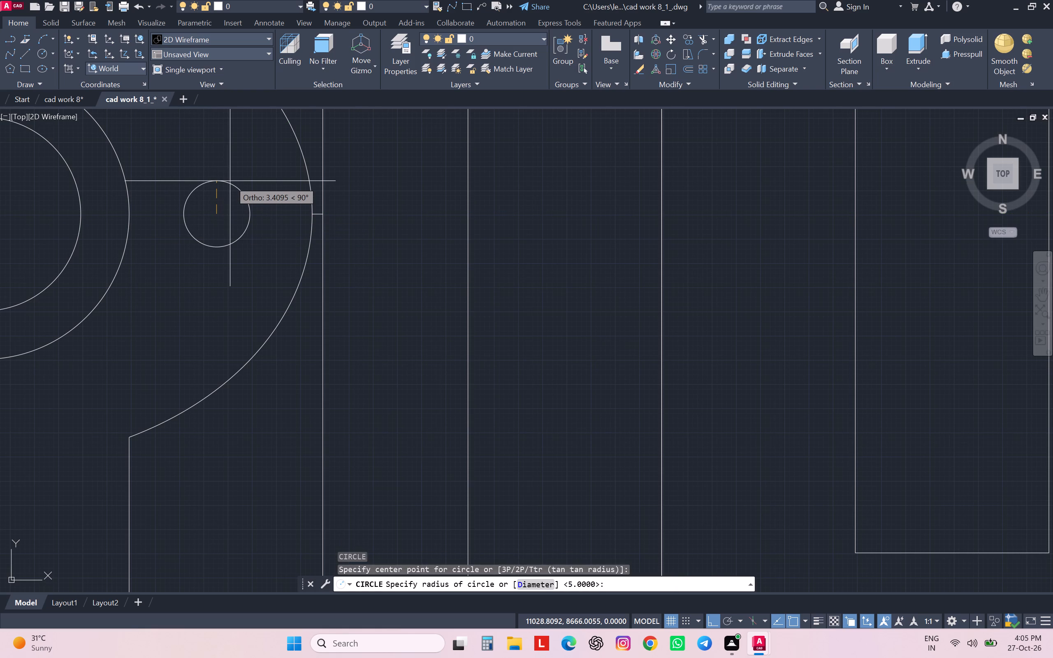
type("2.5")
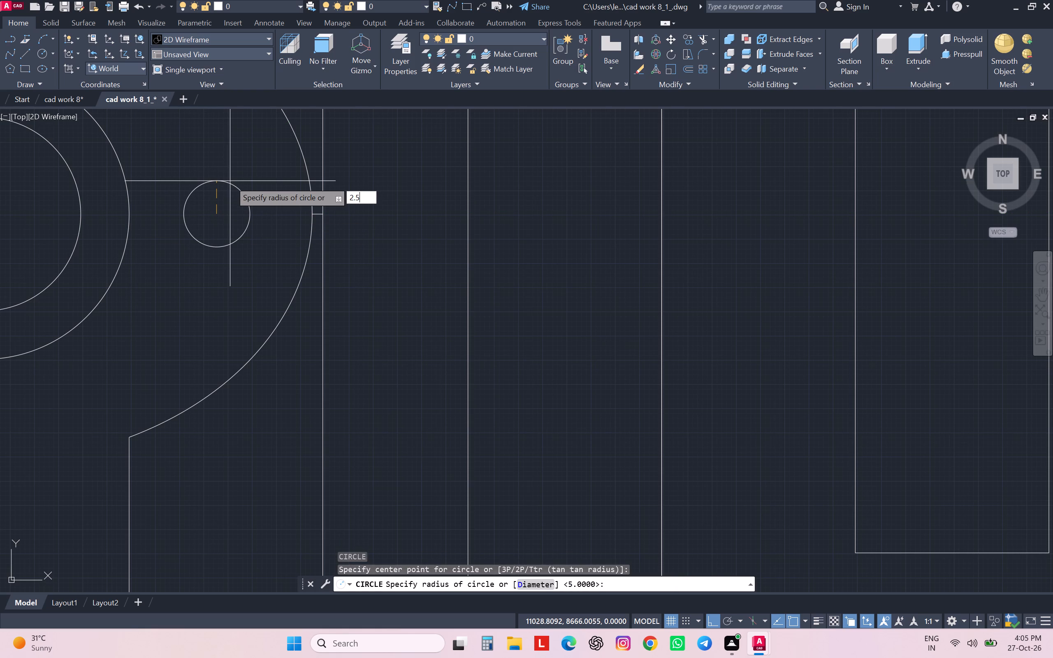
key("Return")
Copy the small circle from its centre horizontally across the concentric circles to the matching place on the left leaf.
scroll(302, 183, "down", 3)
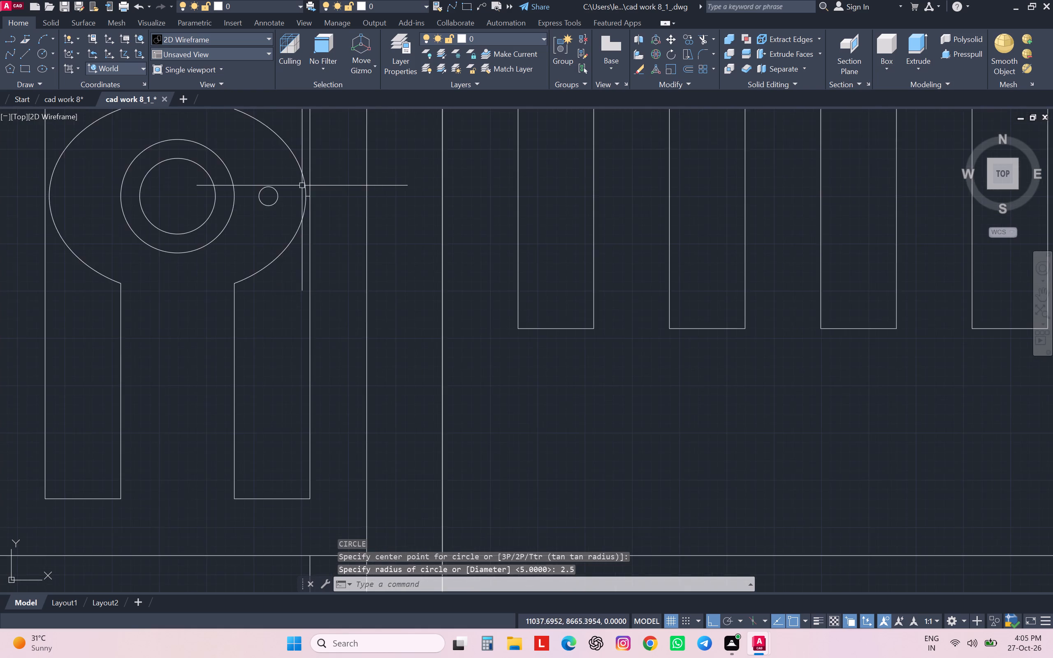
scroll(302, 185, "down", 1)
scroll(288, 194, "up", 4)
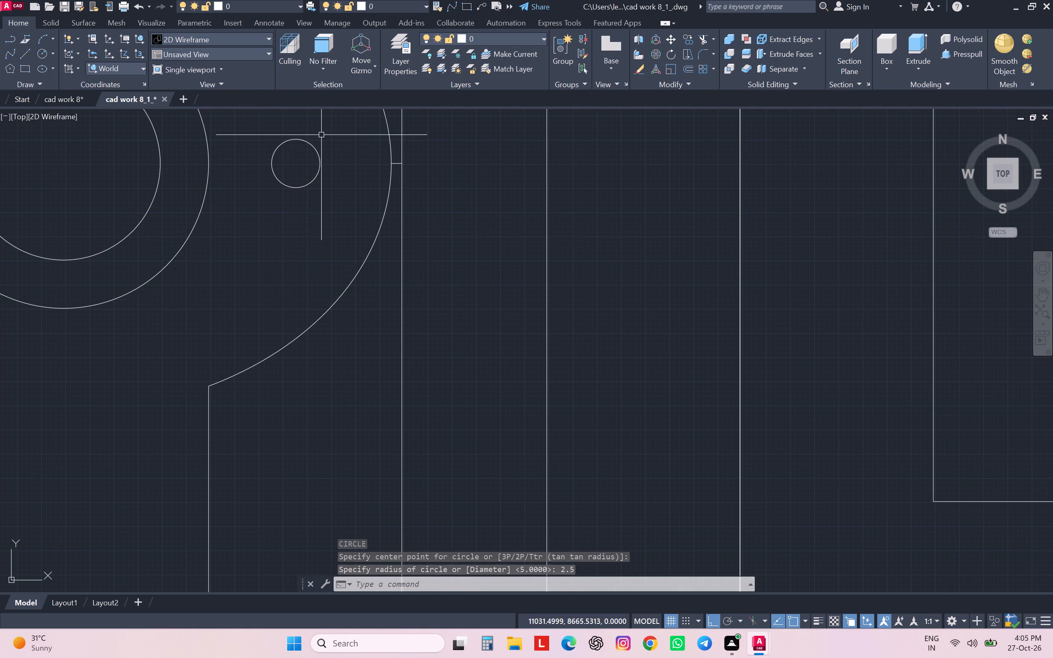
left_click(317, 156)
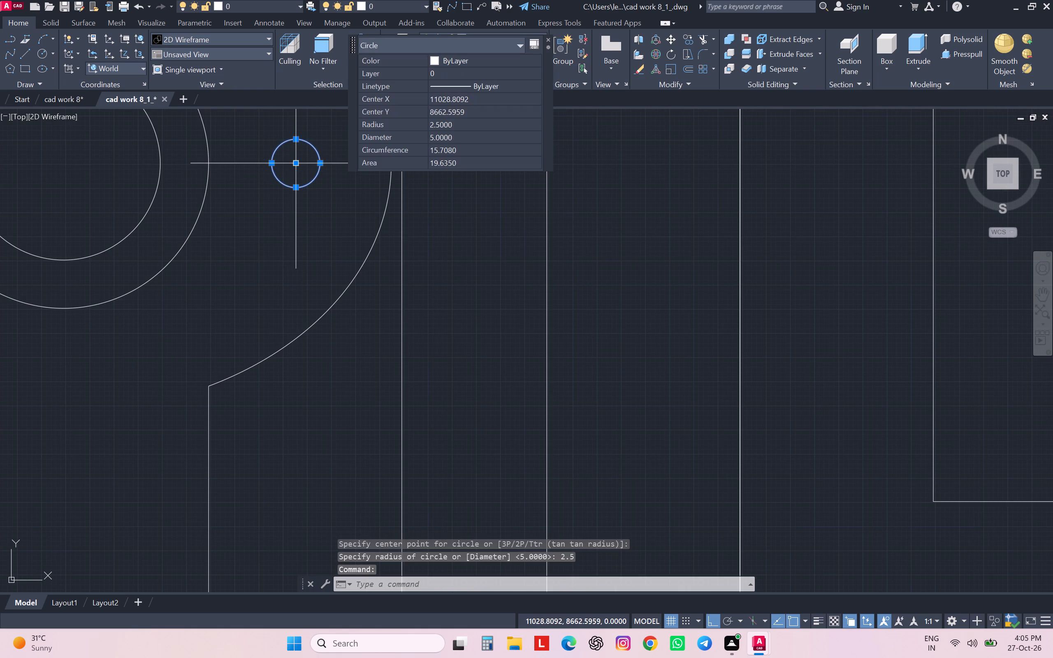
type("co")
key("Return")
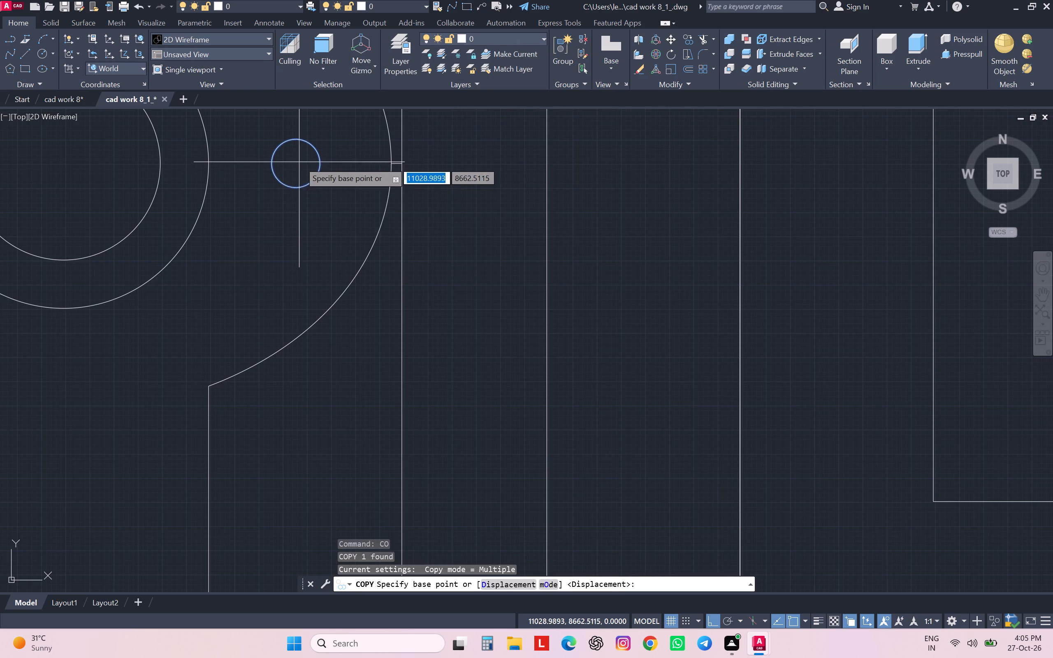
left_click(297, 166)
scroll(297, 166, "down", 2)
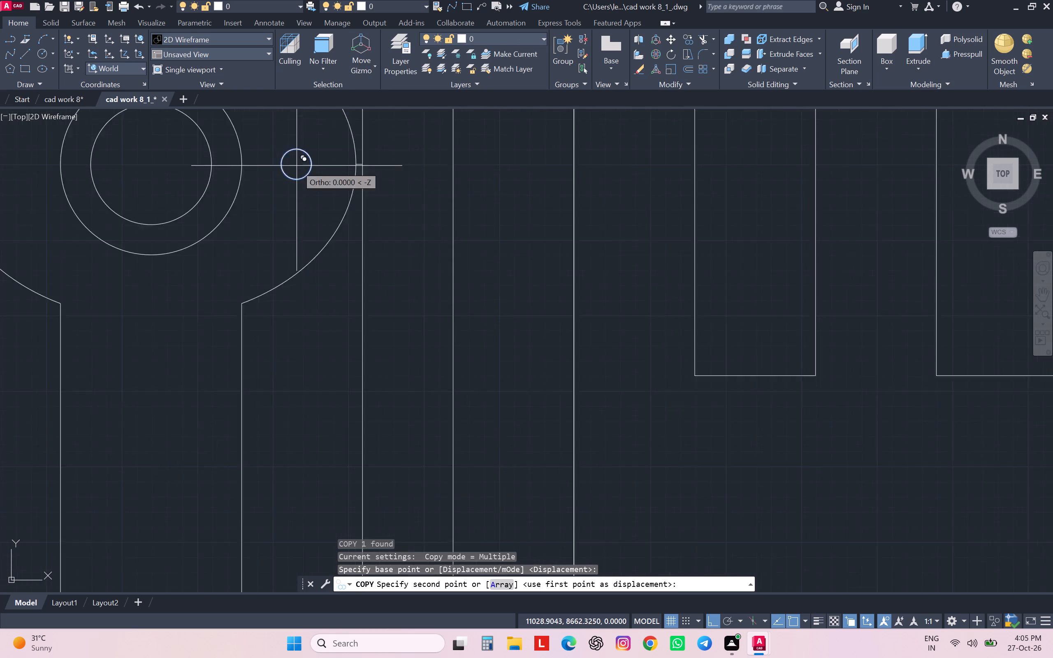
scroll(297, 166, "down", 1)
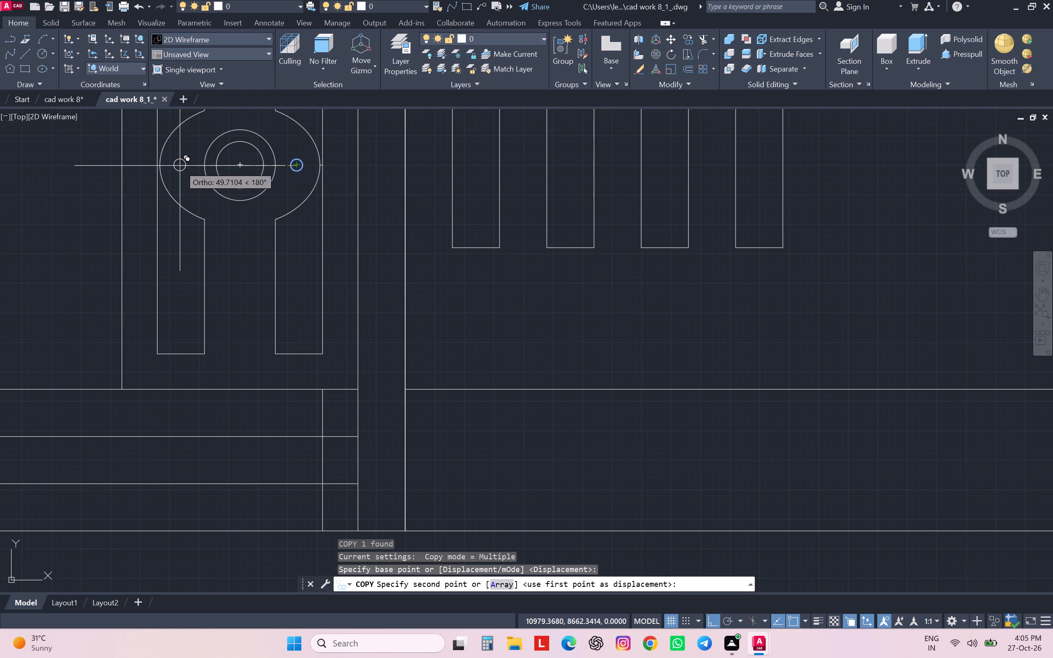
left_click(183, 166)
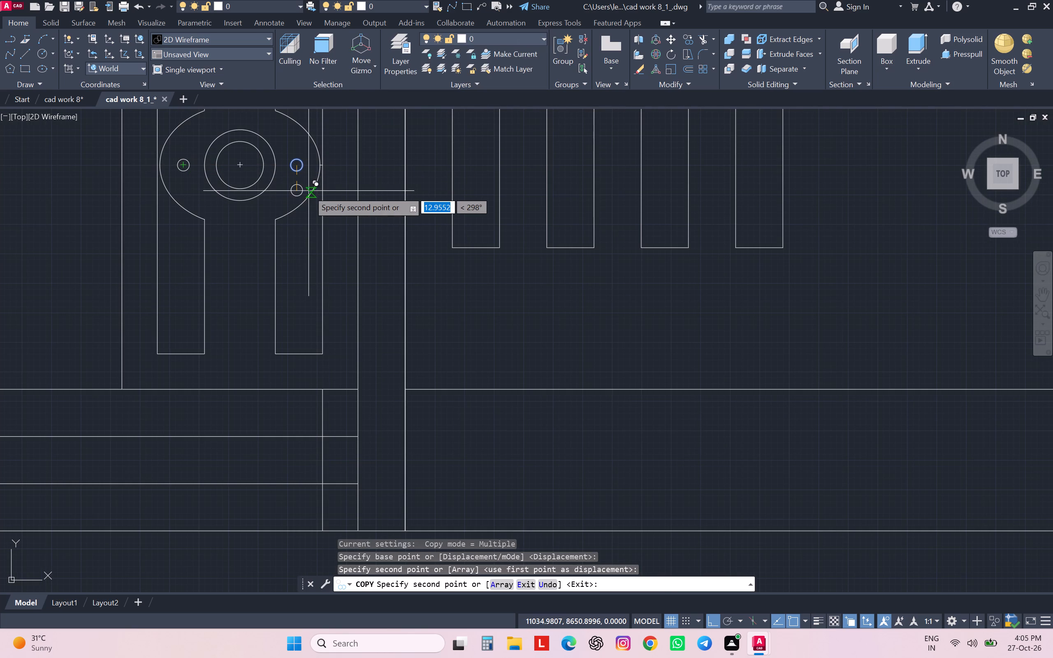
key("Escape")
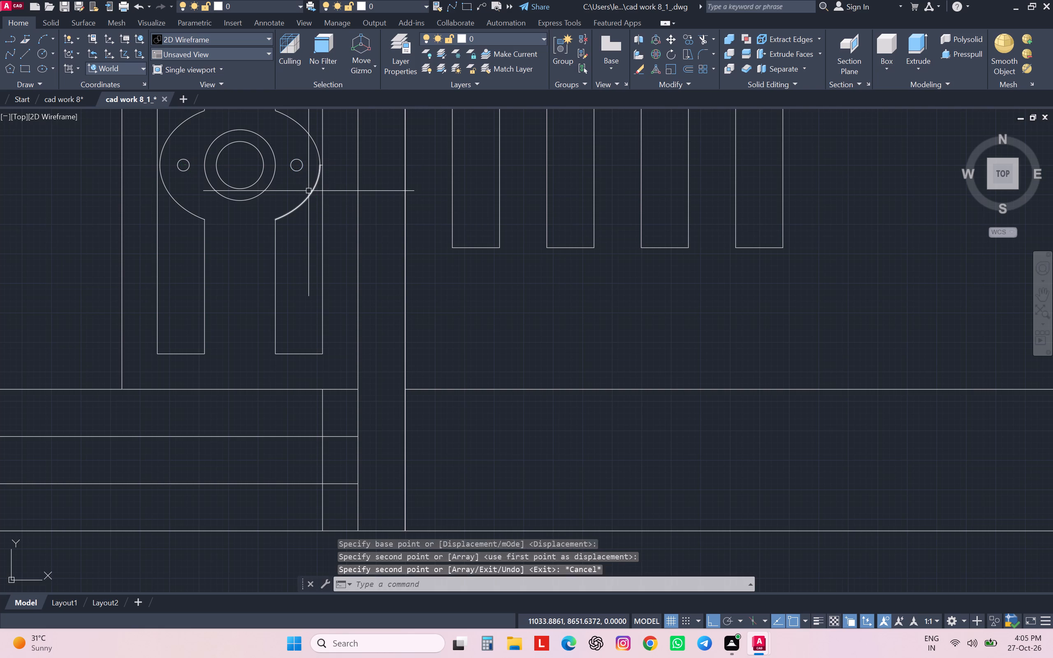
key("Escape")
key("Escape")
key("Escape")
Examine the ground-floor door and its frame in the reference image's front elevation and compare them with the drawn door.
scroll(295, 315, "down", 2)
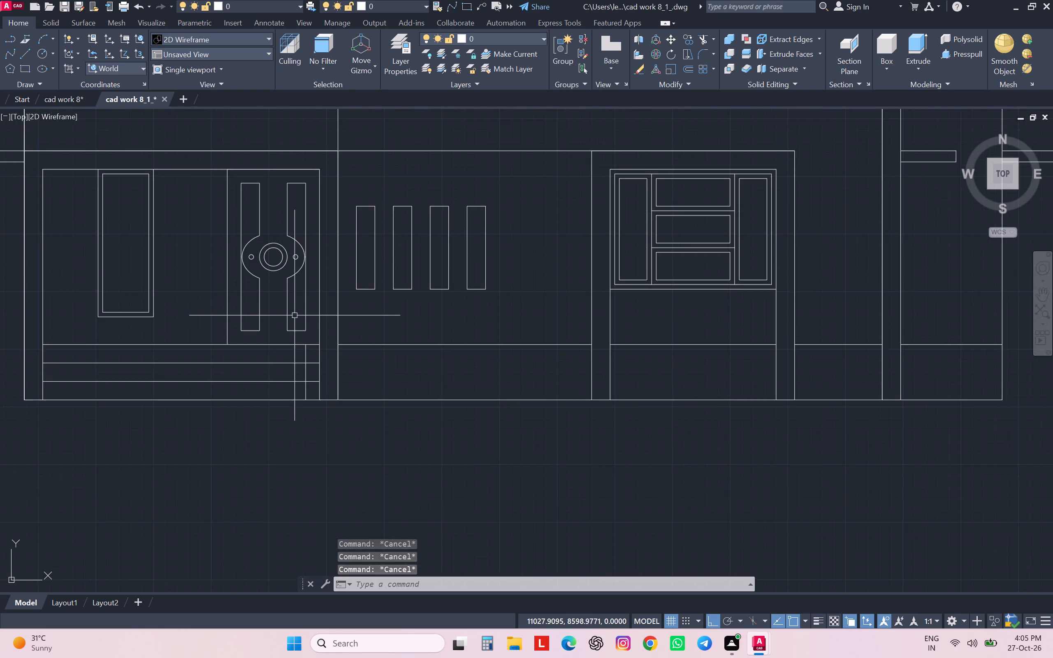
scroll(299, 315, "down", 3)
scroll(355, 269, "down", 3)
scroll(184, 298, "up", 2)
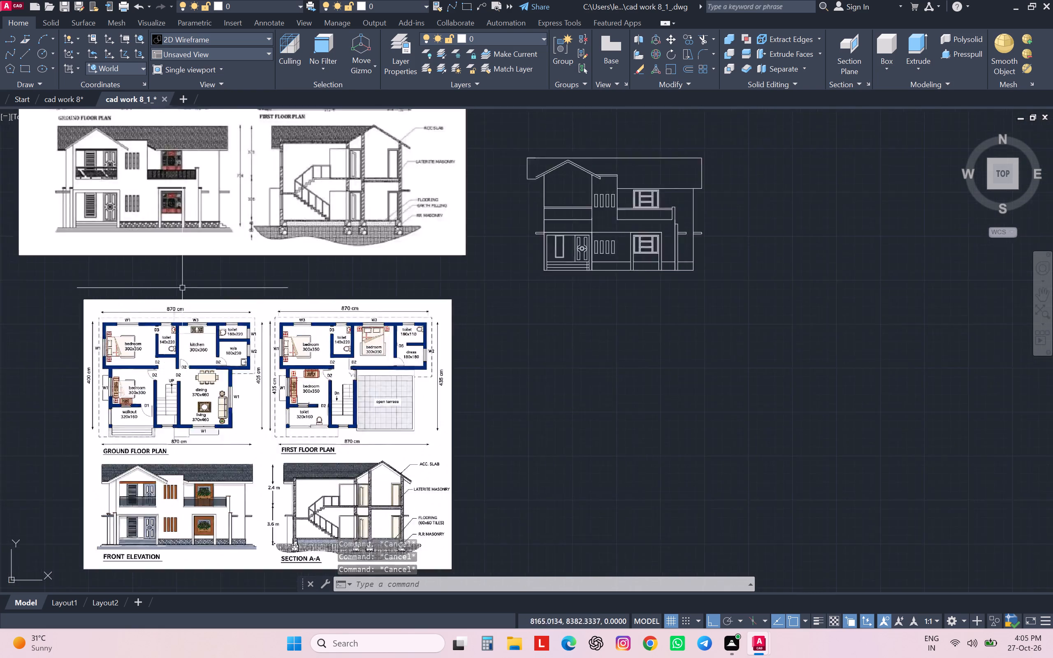
scroll(182, 288, "up", 1)
scroll(58, 164, "up", 2)
middle_click_drag(107, 228, 129, 288)
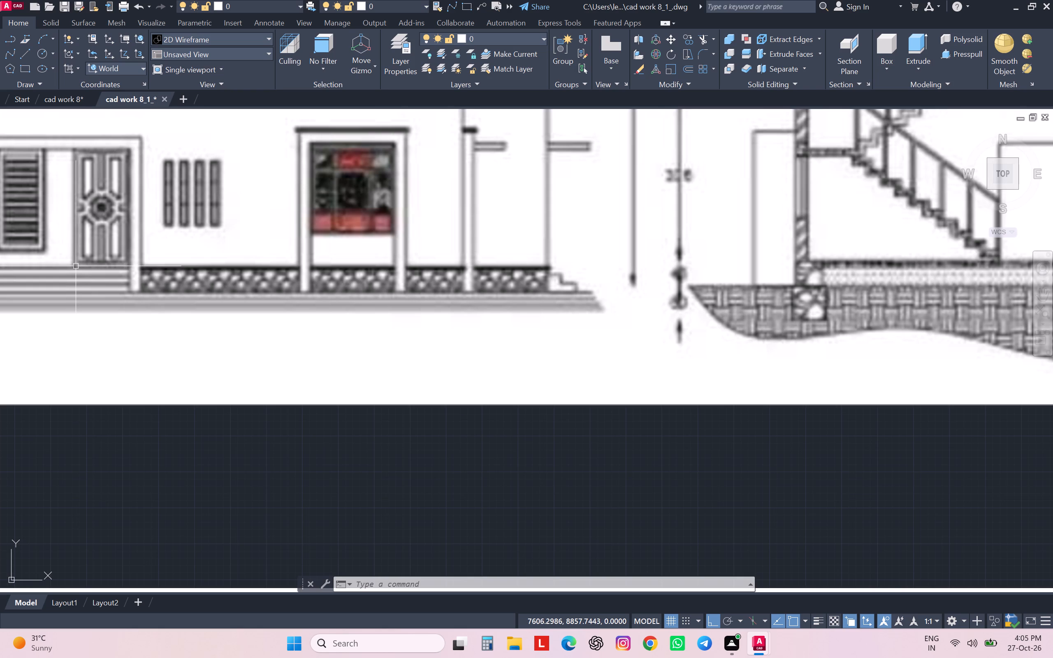
scroll(158, 201, "up", 1)
scroll(158, 201, "down", 3)
scroll(137, 203, "up", 3)
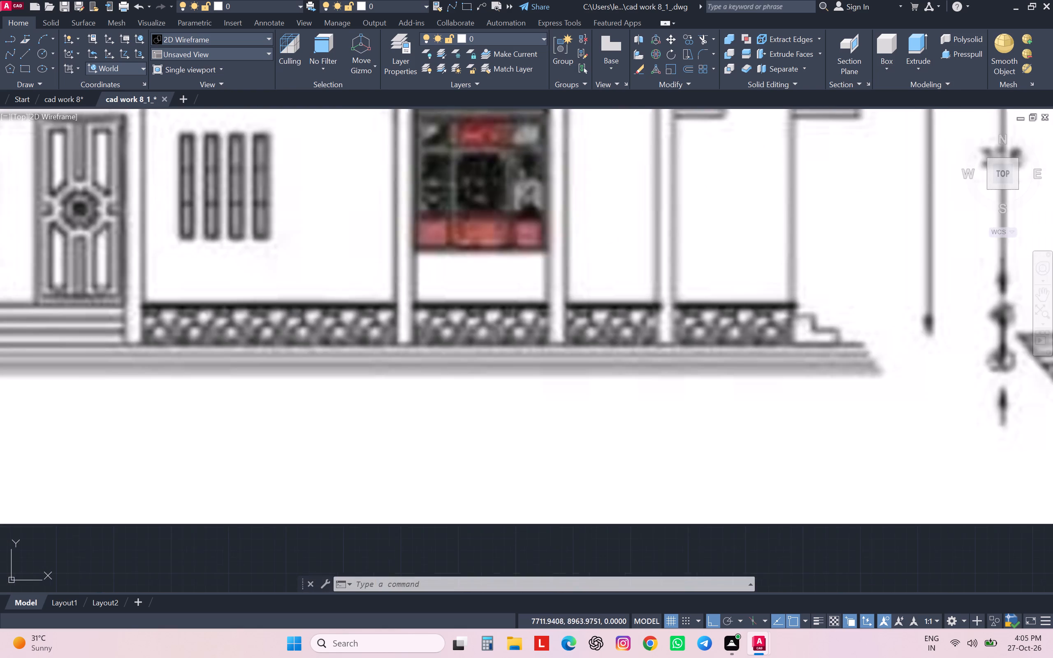
scroll(141, 204, "down", 1)
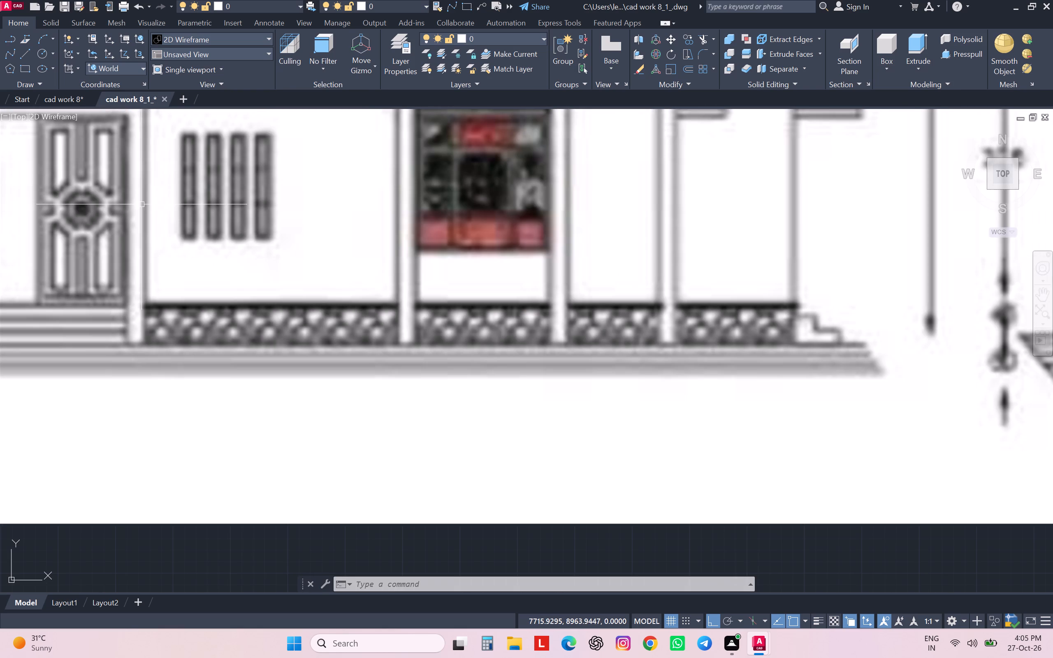
scroll(141, 204, "down", 4)
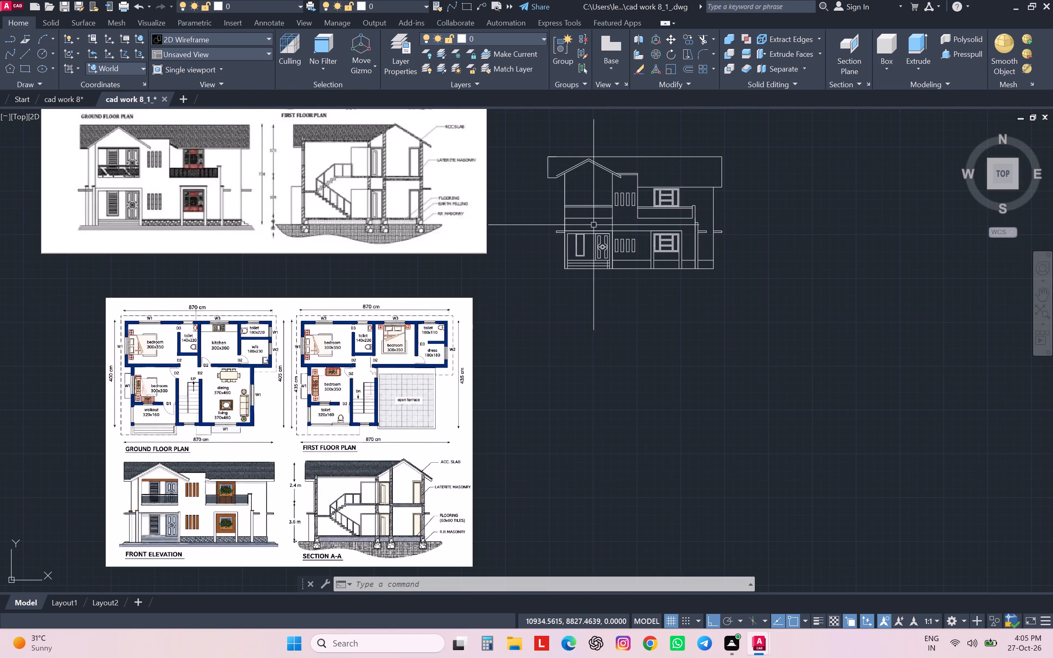
scroll(591, 242, "up", 3)
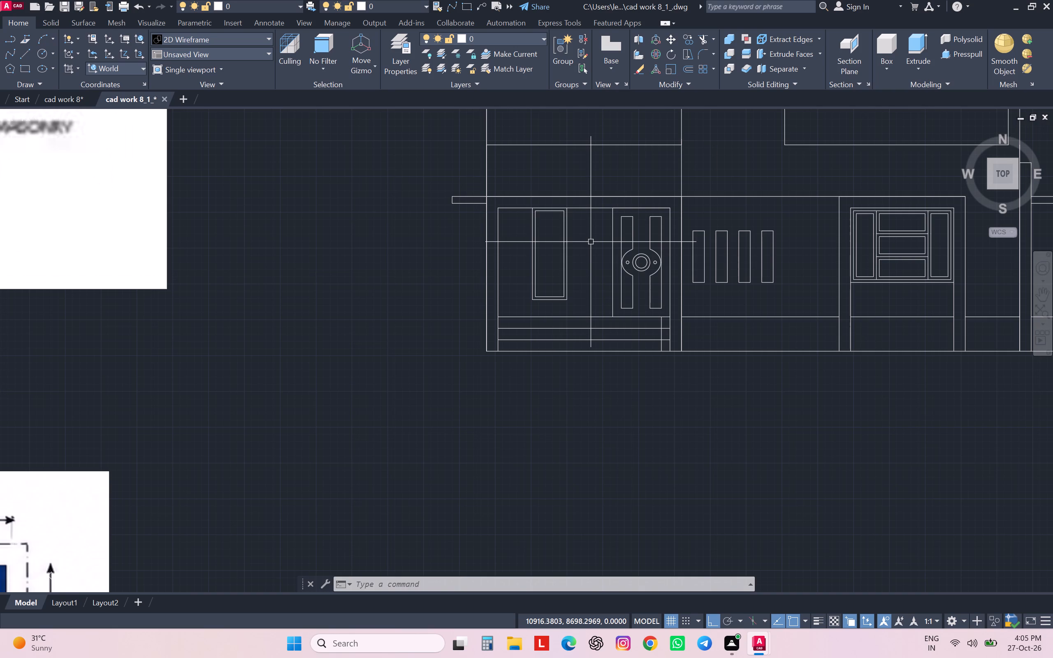
Offset the ground-floor door's top, left, right and bottom boundary lines 5 units inward.
key("o")
key("Return")
key("5")
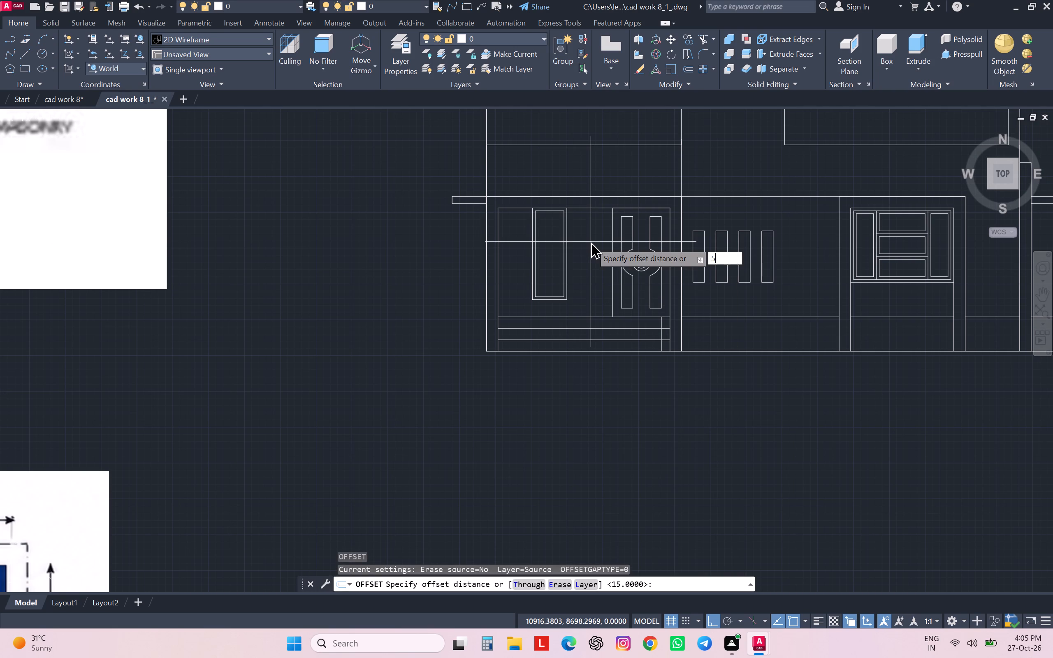
key("Return")
scroll(634, 211, "up", 1)
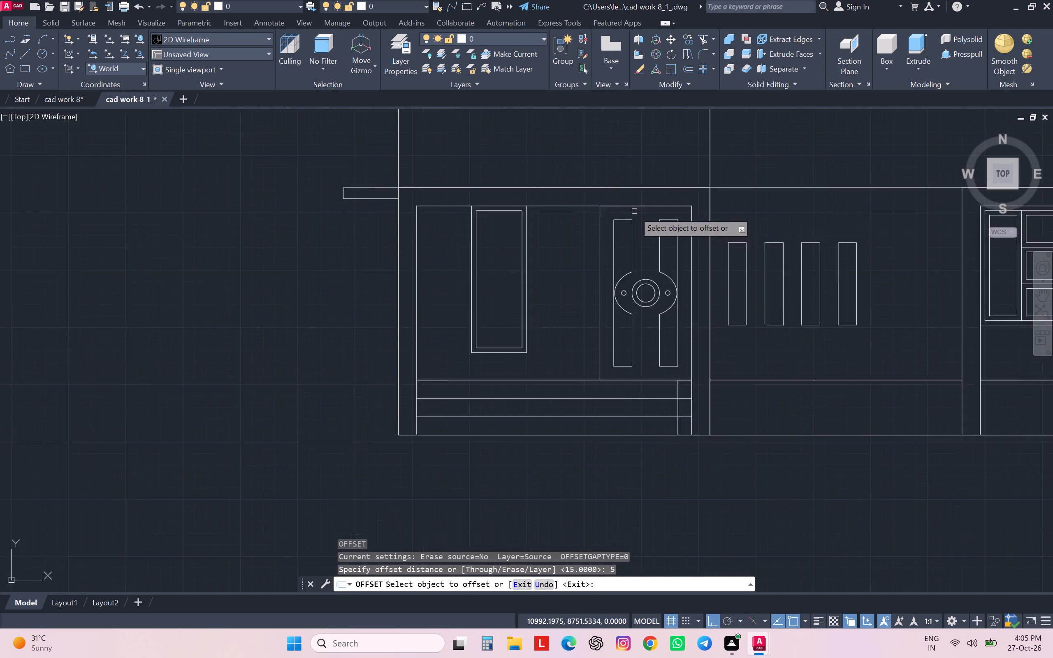
scroll(634, 211, "up", 1)
left_click(638, 204)
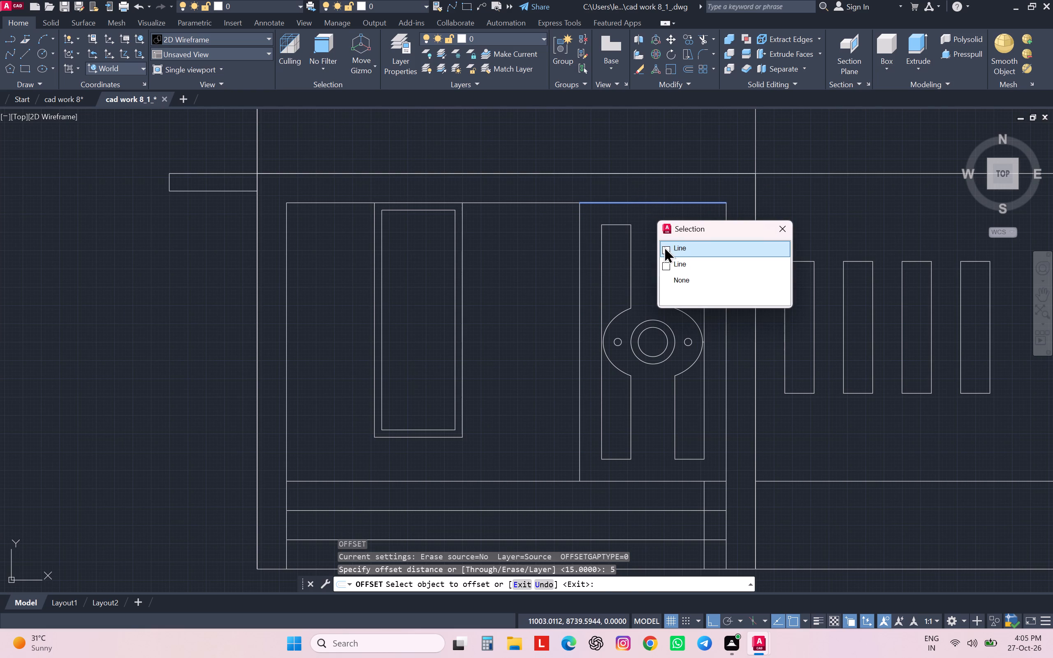
left_click(664, 246)
left_click_drag(659, 250, 655, 250)
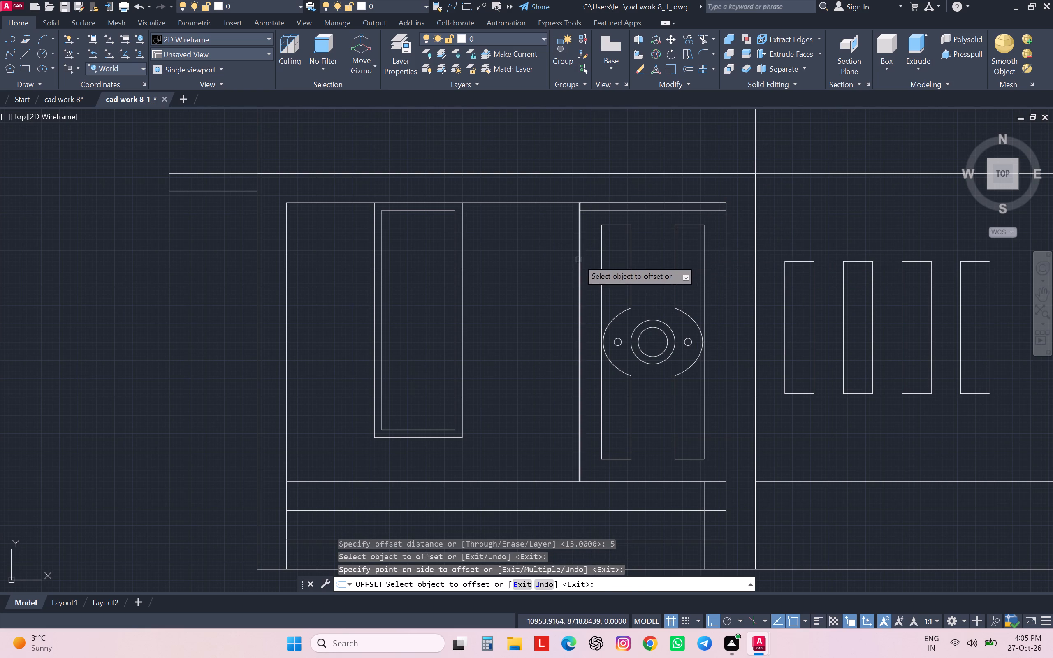
left_click_drag(578, 259, 587, 259)
left_click(654, 244)
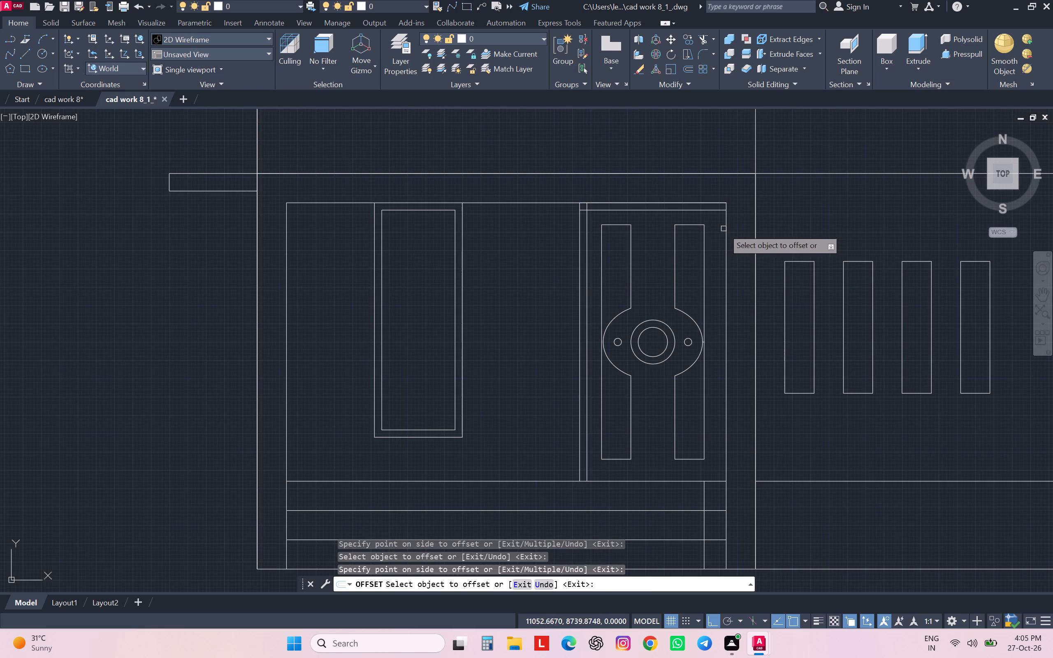
left_click(726, 229)
left_click_drag(645, 234, 649, 234)
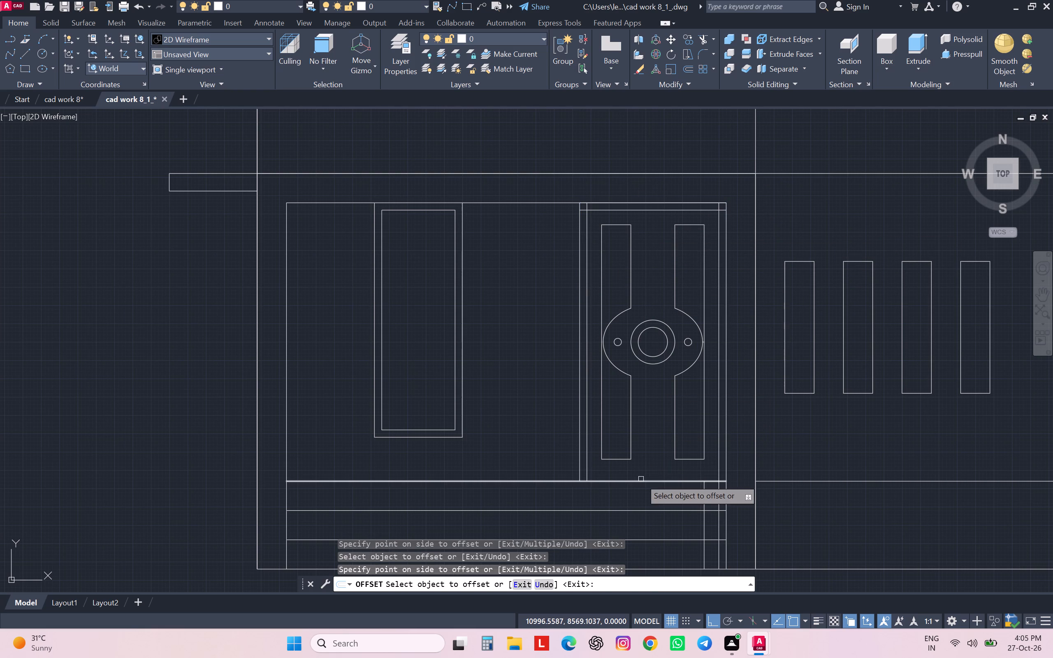
left_click_drag(641, 479, 643, 474)
left_click(644, 457)
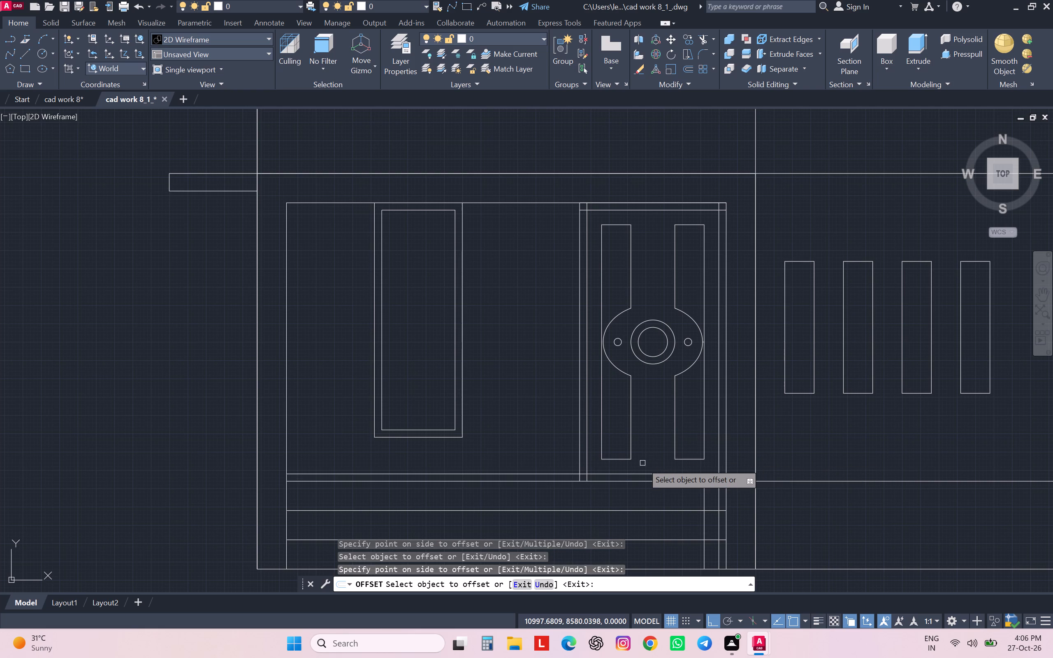
key("Escape")
key("Escape")
key("Escape")
key("Escape")
key("Escape")
Fillet the ground-floor door's four inward offset lines at radius 0 so they meet in closed inner-frame corners.
key("f")
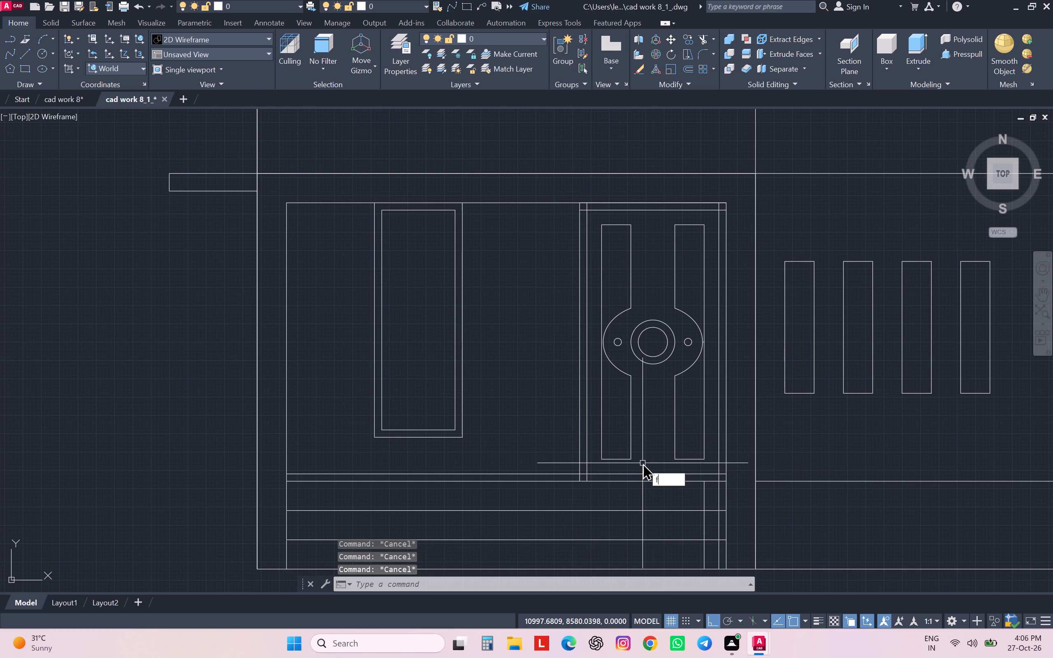
key("Return")
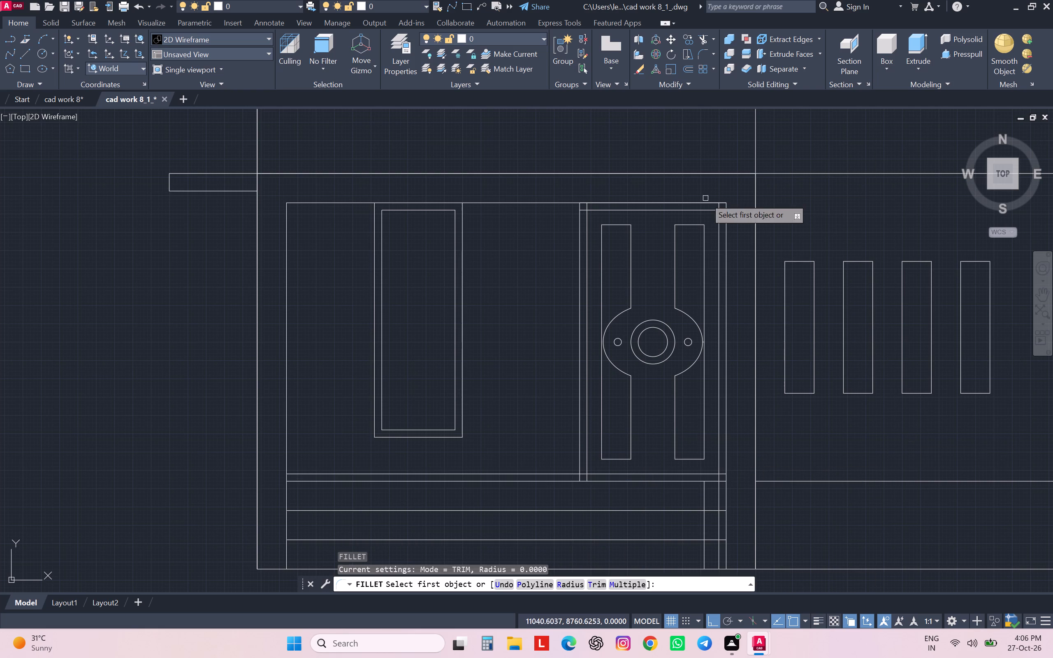
left_click(710, 213)
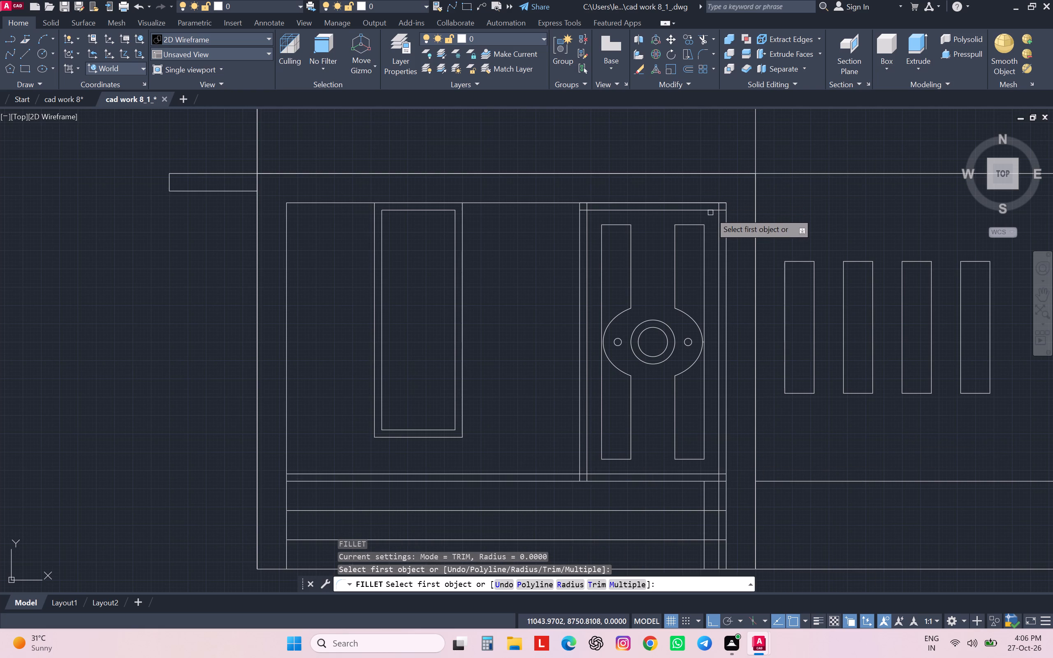
left_click(706, 208)
left_click(721, 222)
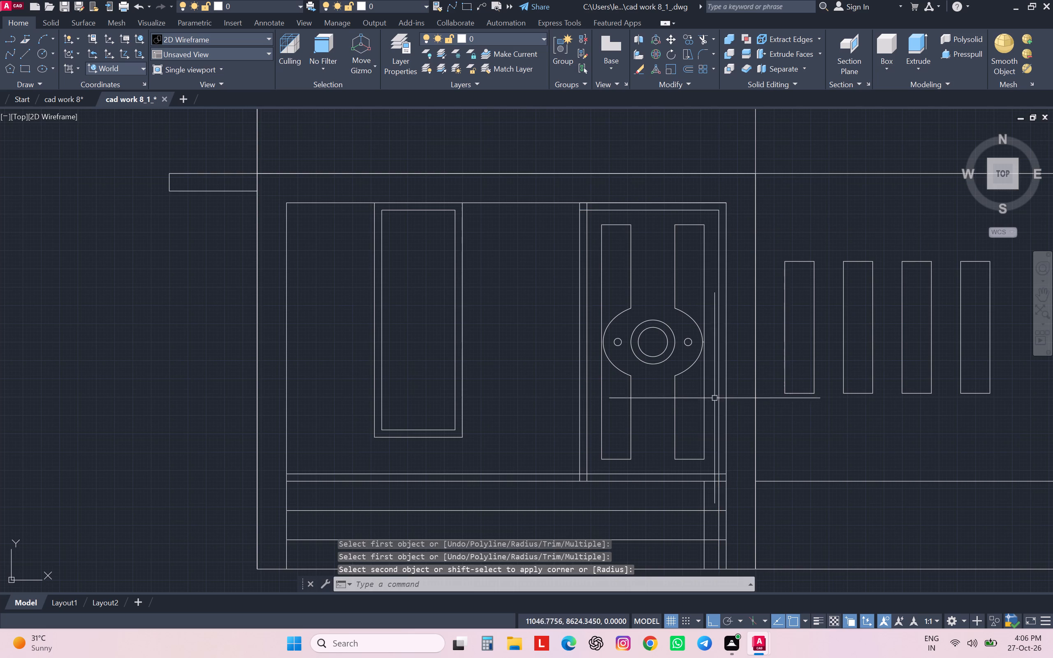
key("space")
left_click(720, 462)
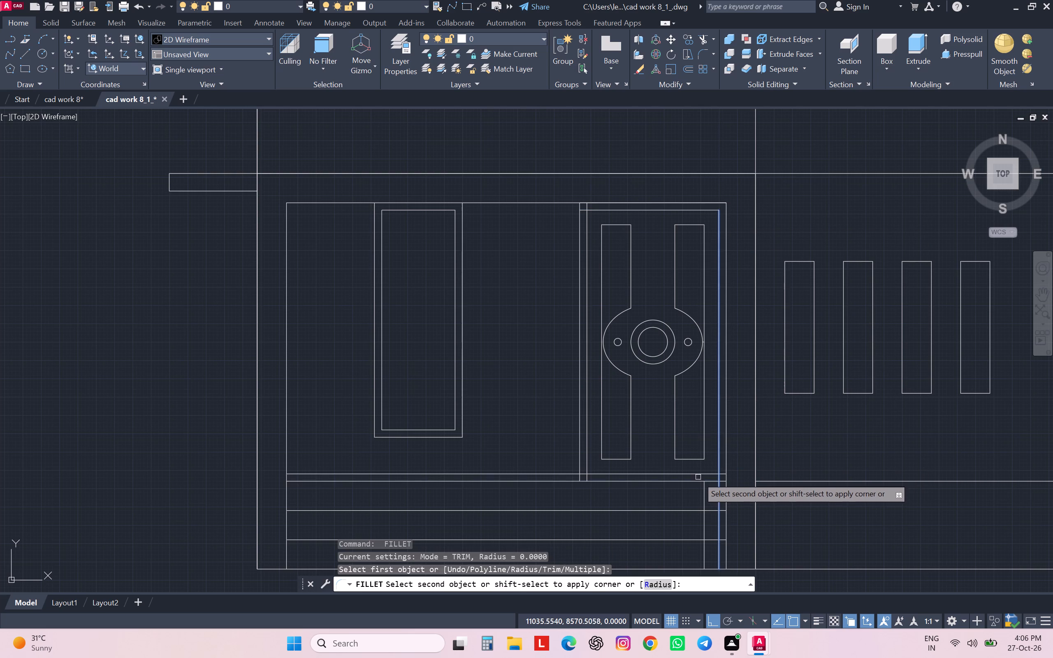
left_click(698, 475)
key("space")
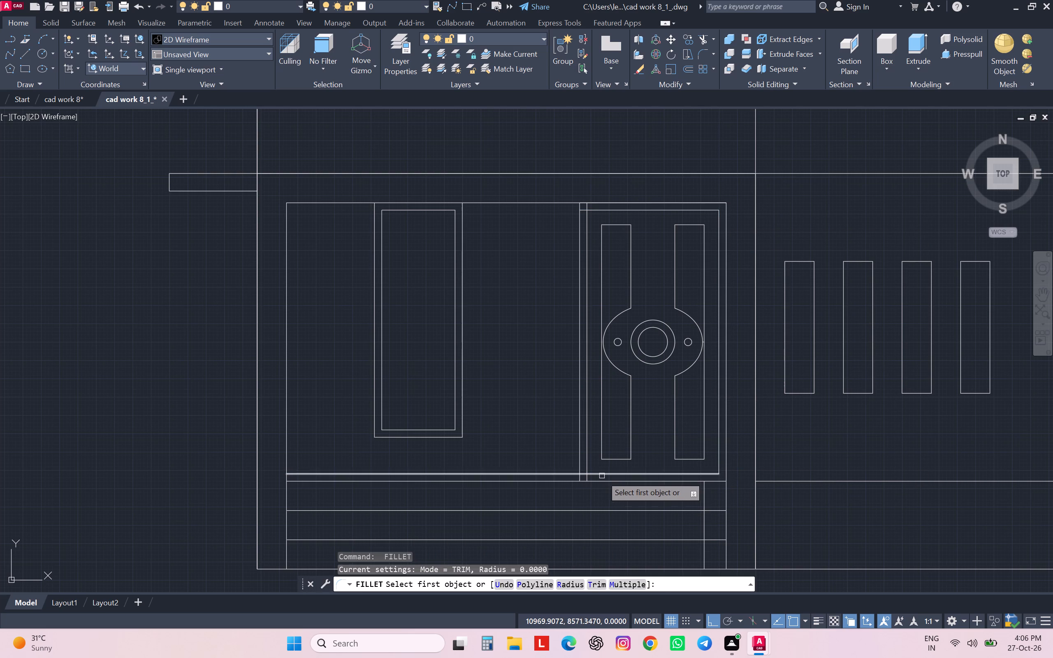
left_click(602, 476)
left_click(587, 463)
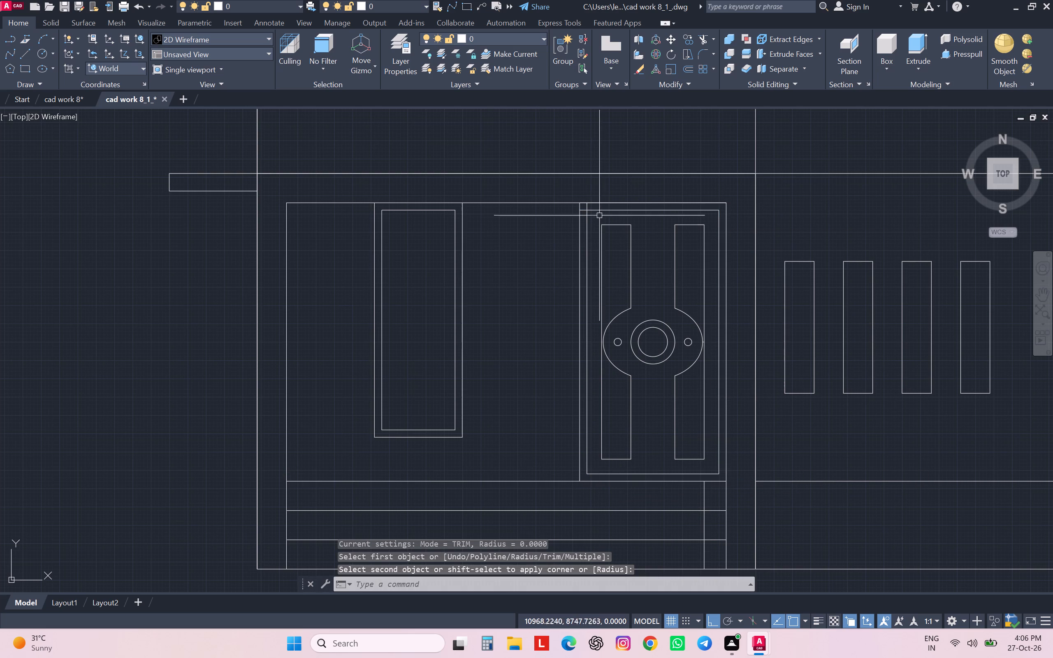
key("space")
left_click(594, 210)
left_click(587, 215)
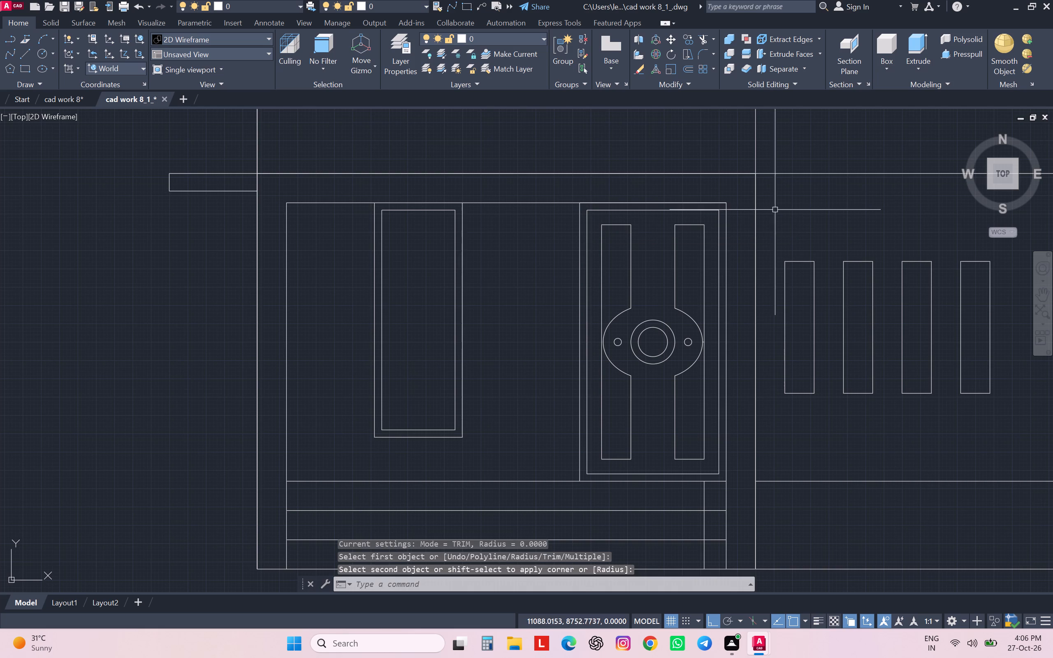
key("Escape")
key("Escape")
key("Escape")
key("Escape")
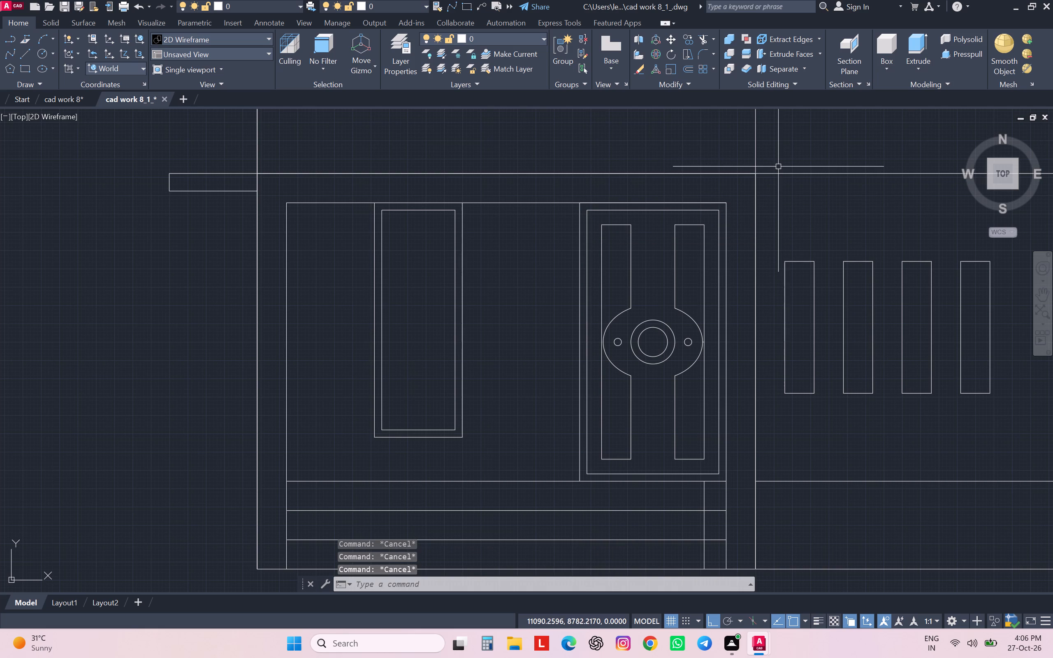
Copy the ground-floor door's inner frame, panels and circles about 421 units straight up to the first floor beneath the gable.
scroll(745, 188, "up", 3)
scroll(360, 229, "down", 1)
scroll(360, 229, "up", 1)
left_click(81, 261)
scroll(143, 220, "down", 5)
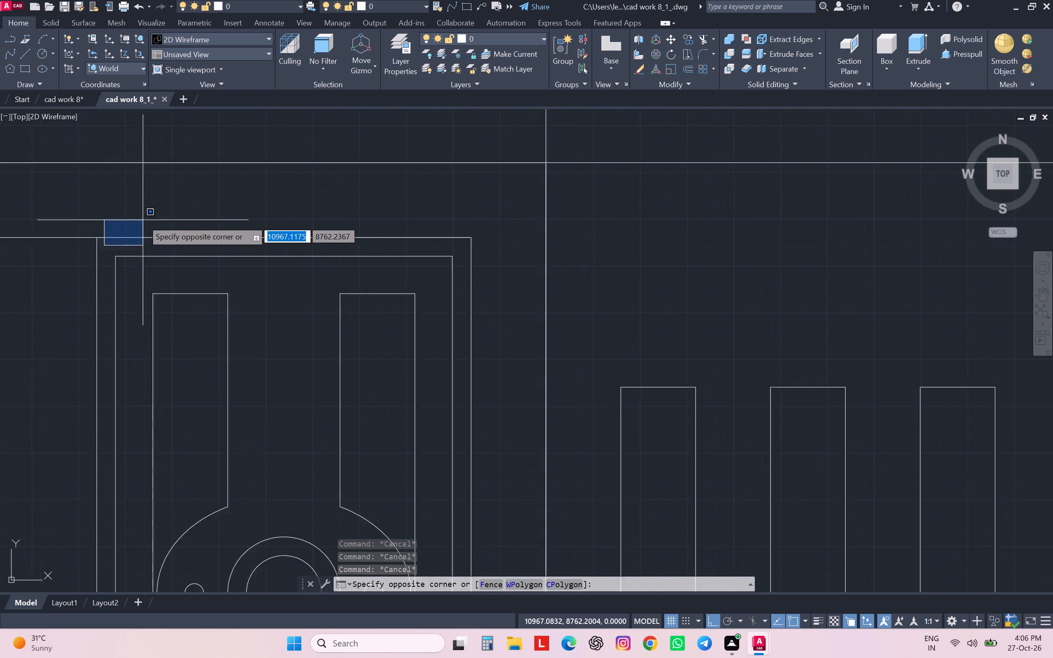
scroll(143, 220, "down", 2)
scroll(269, 274, "up", 1)
scroll(105, 258, "up", 2)
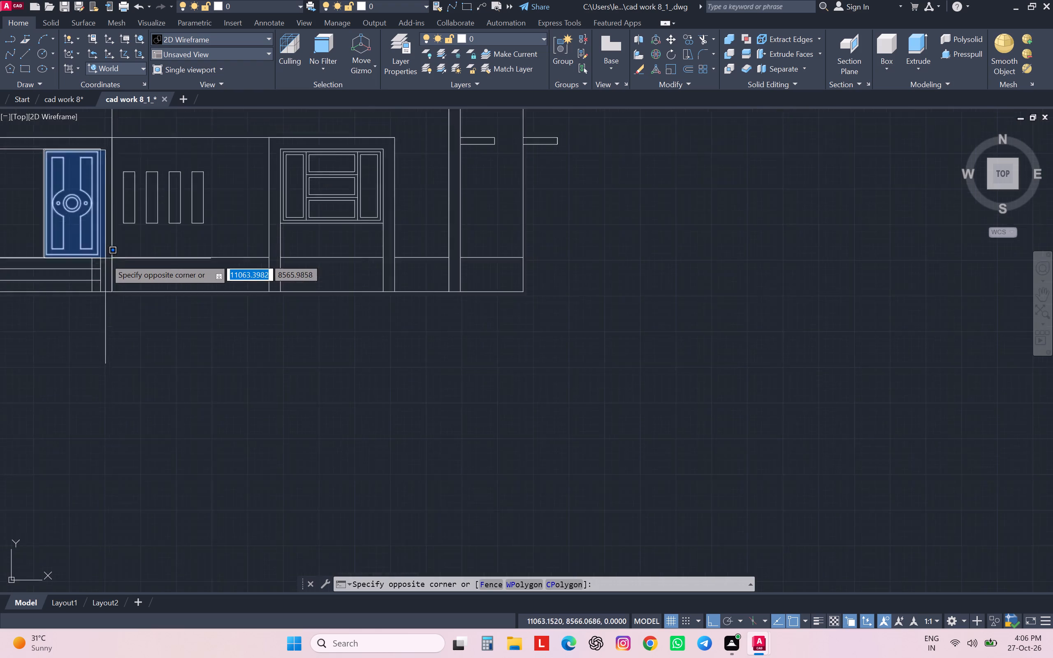
scroll(105, 258, "up", 4)
scroll(97, 257, "down", 3)
middle_click_drag(111, 234, 526, 279)
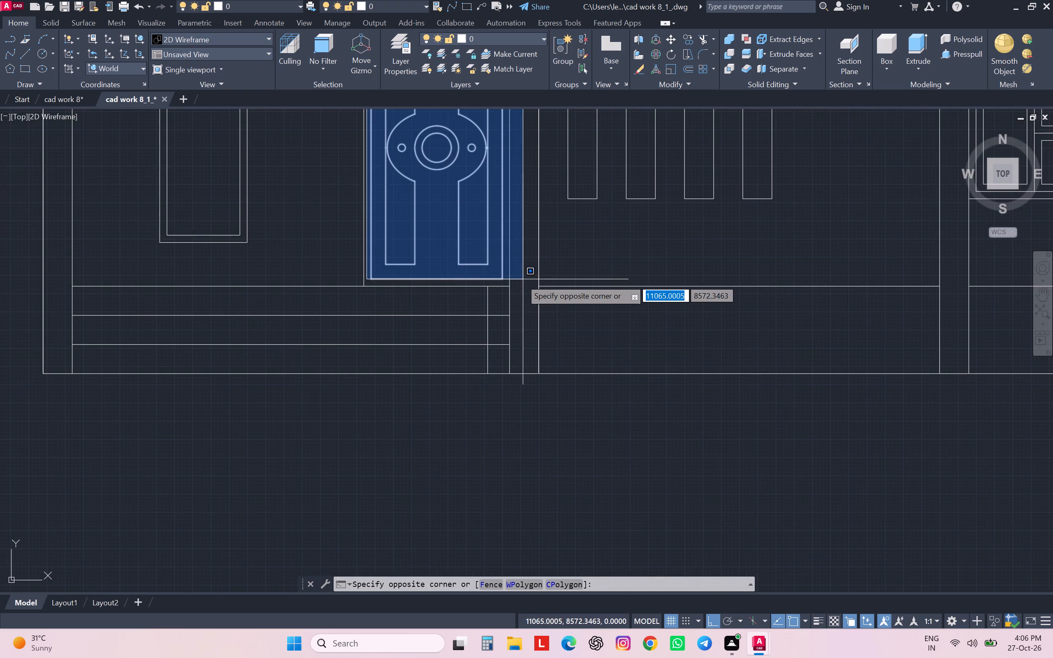
left_click(506, 283)
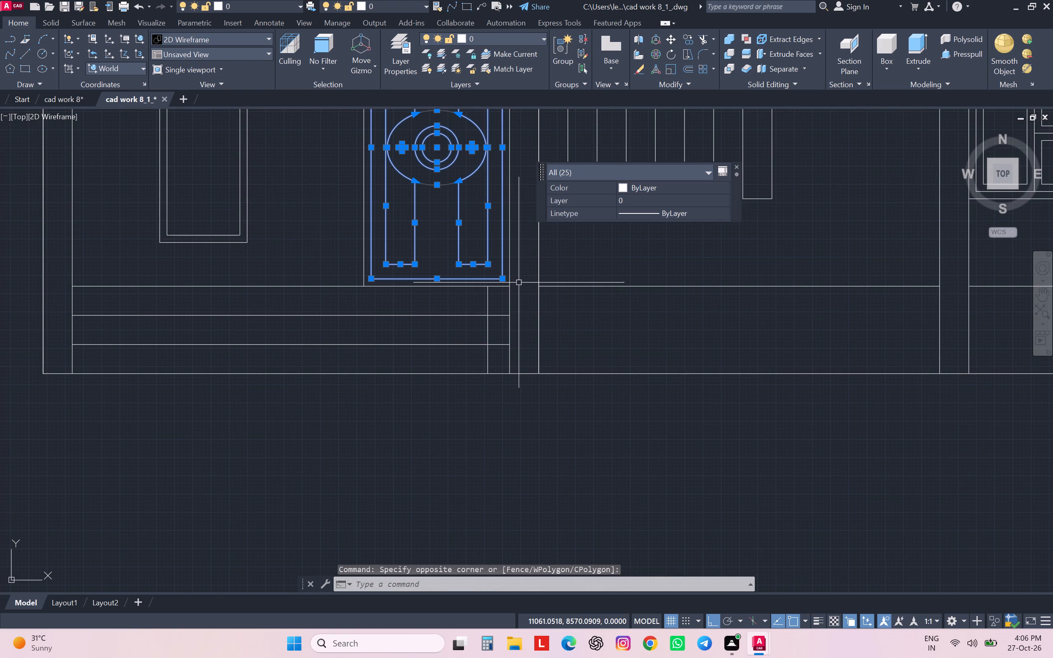
type("co")
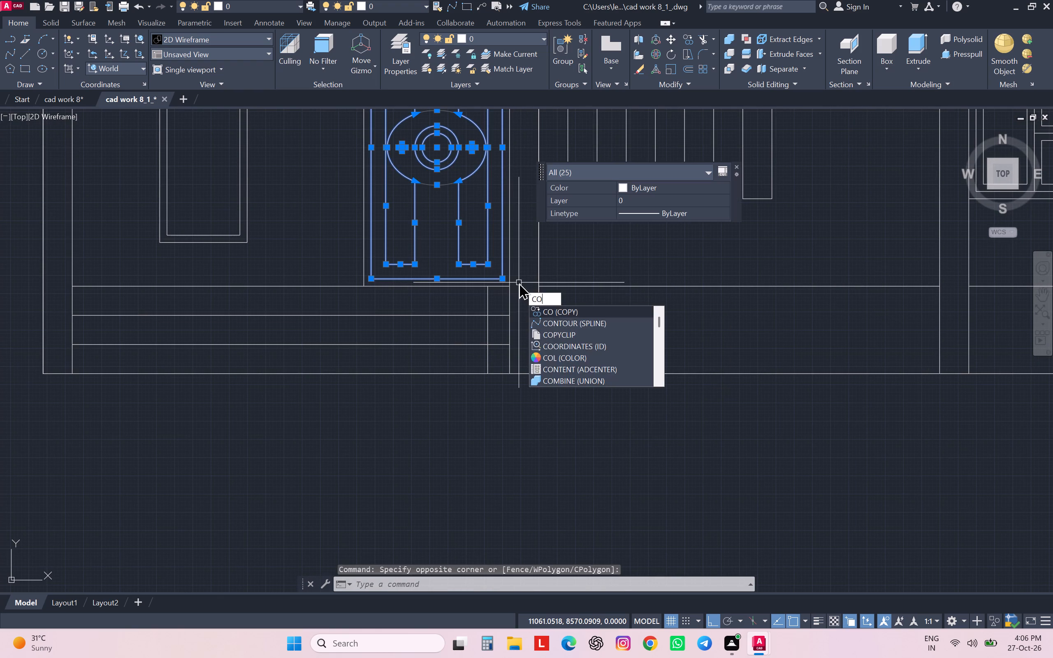
key("Return")
scroll(552, 451, "down", 7)
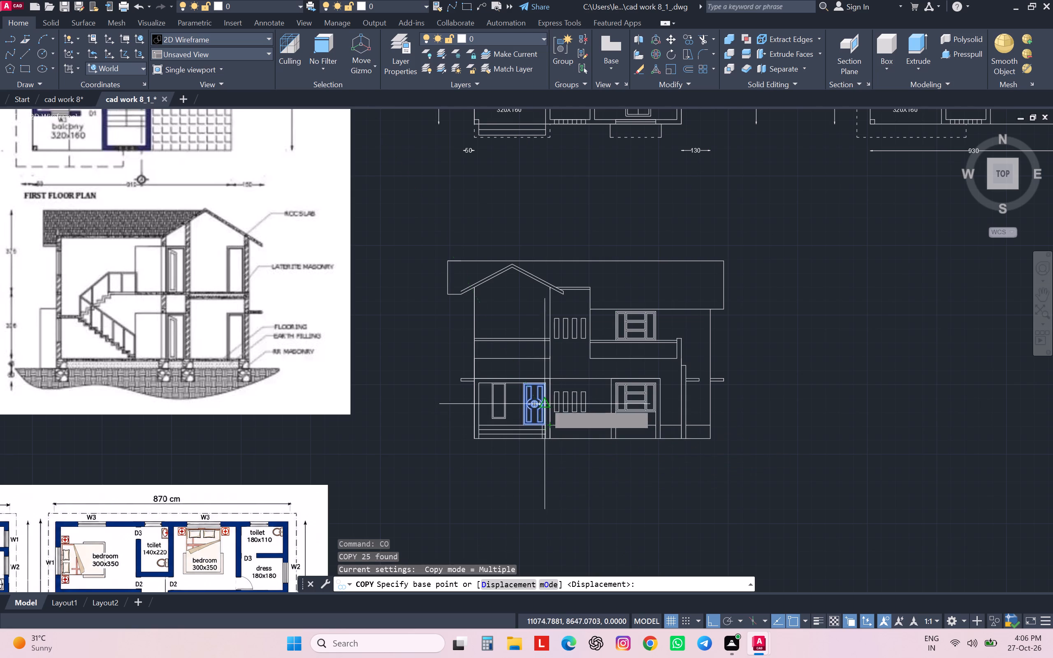
scroll(544, 387, "up", 4)
left_click(544, 372)
scroll(544, 370, "down", 2)
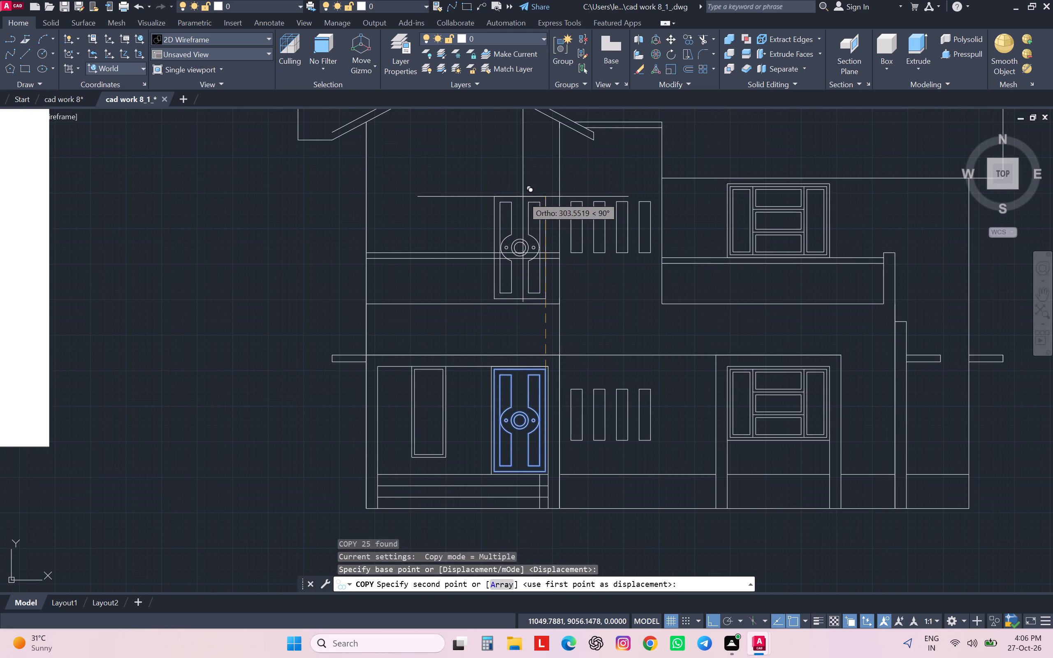
left_click(518, 130)
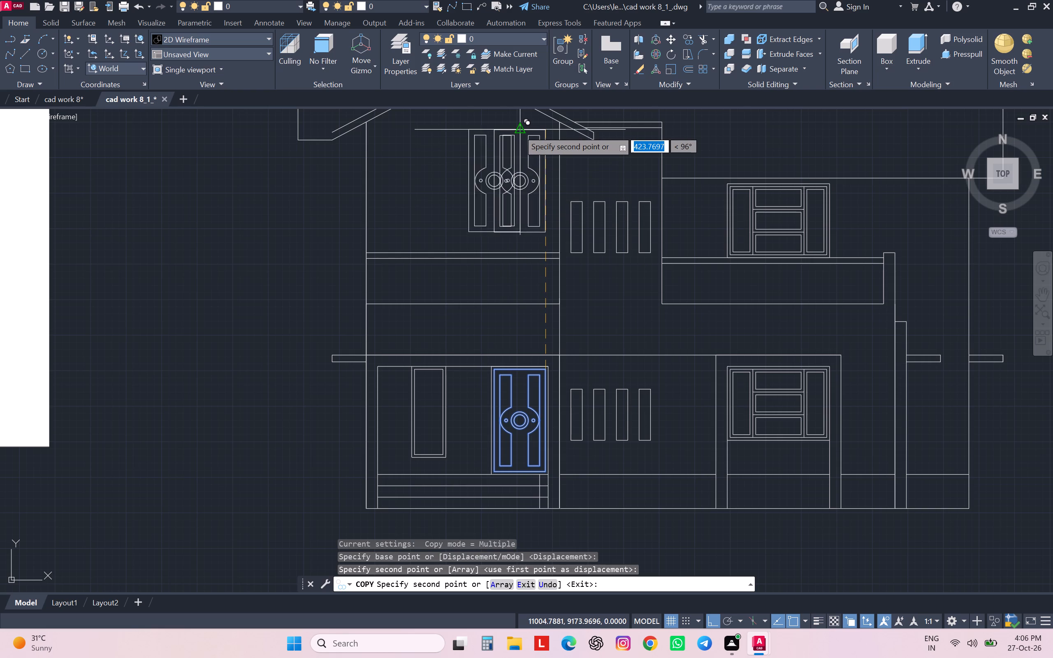
key("Escape")
key("Escape")
key("Escape")
key("Escape")
key("Escape")
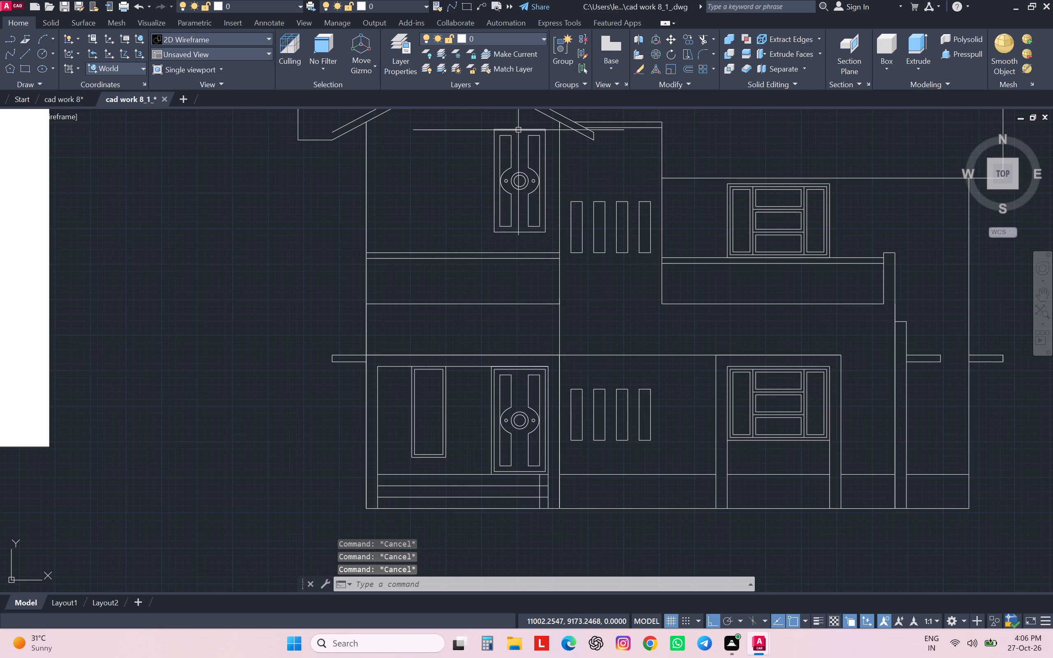
Examine the first-floor balcony door in the reference image's front elevation and compare it with the drawn elevation.
scroll(510, 135, "down", 3)
scroll(510, 135, "up", 1)
scroll(510, 135, "down", 1)
middle_click_drag(512, 160, 564, 208)
scroll(563, 214, "down", 1)
scroll(80, 156, "up", 2)
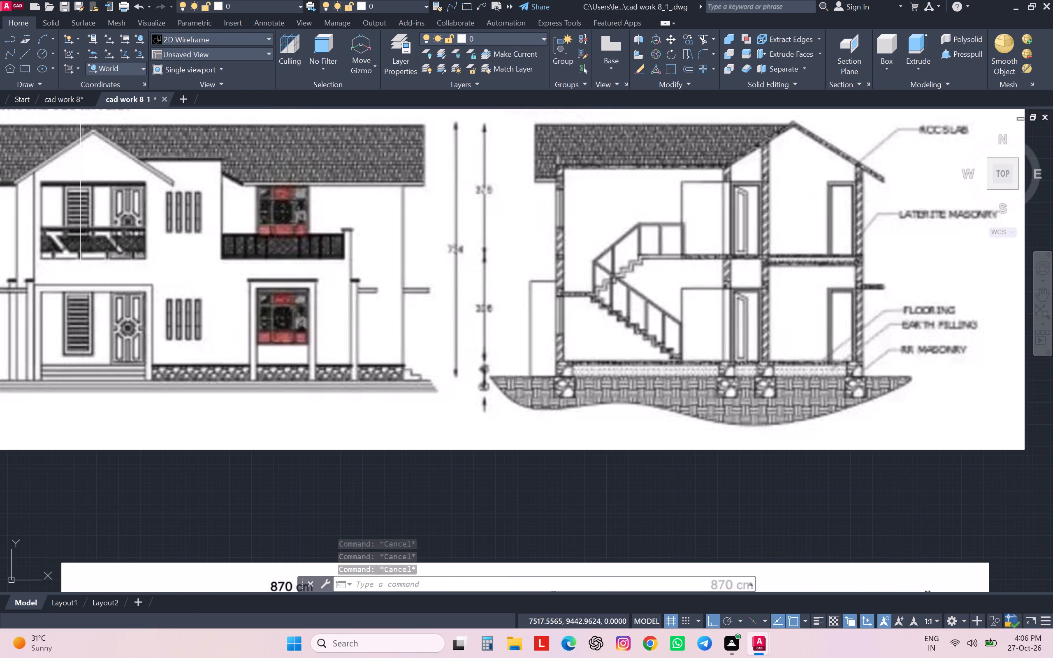
scroll(80, 156, "down", 3)
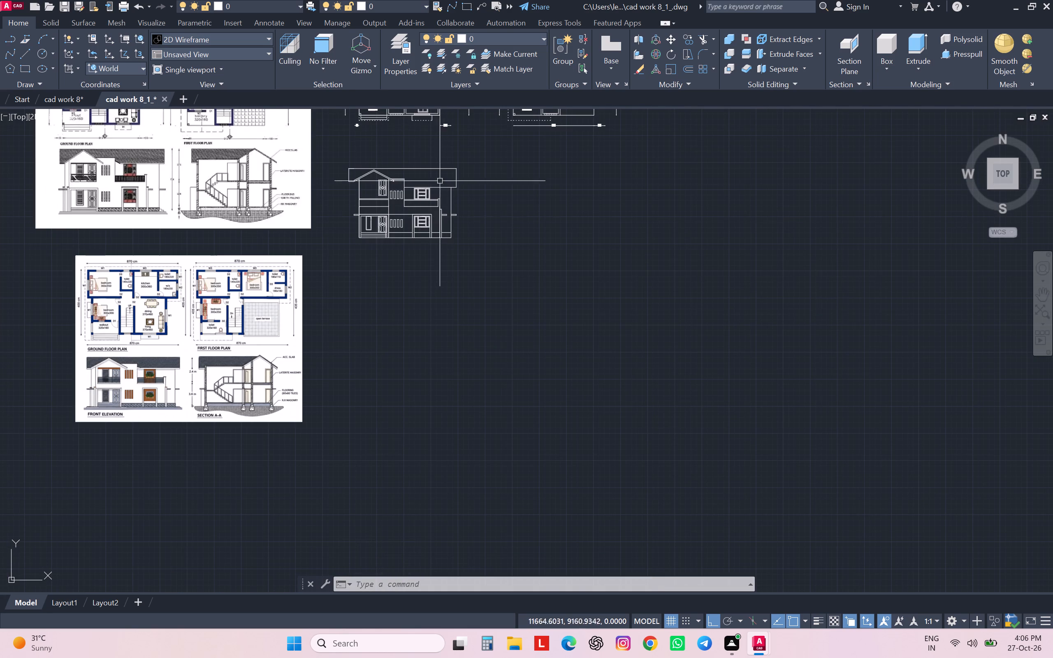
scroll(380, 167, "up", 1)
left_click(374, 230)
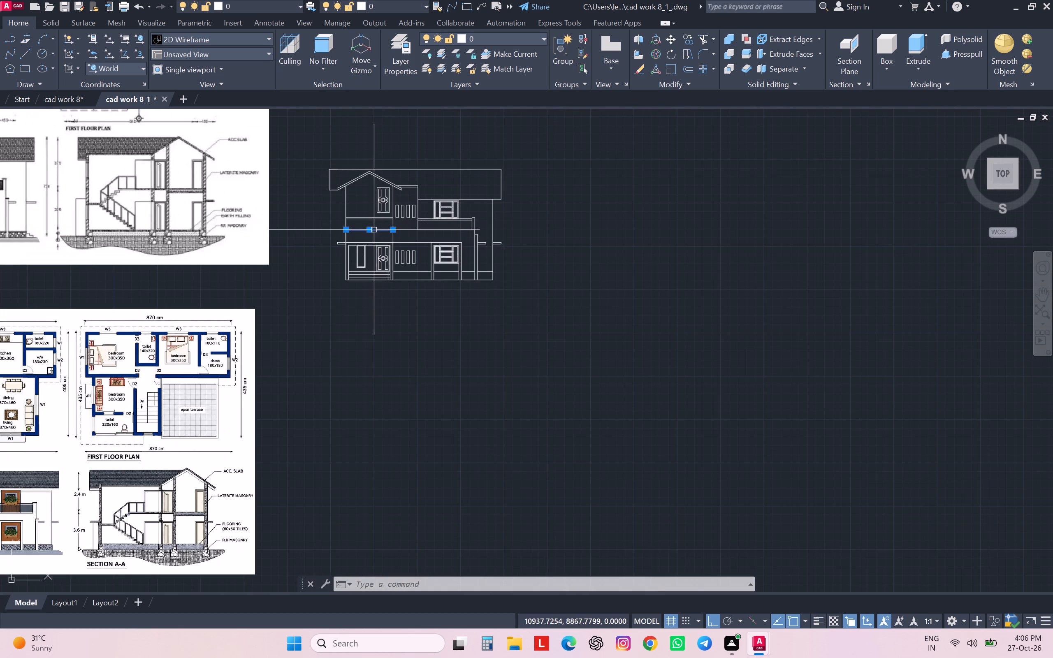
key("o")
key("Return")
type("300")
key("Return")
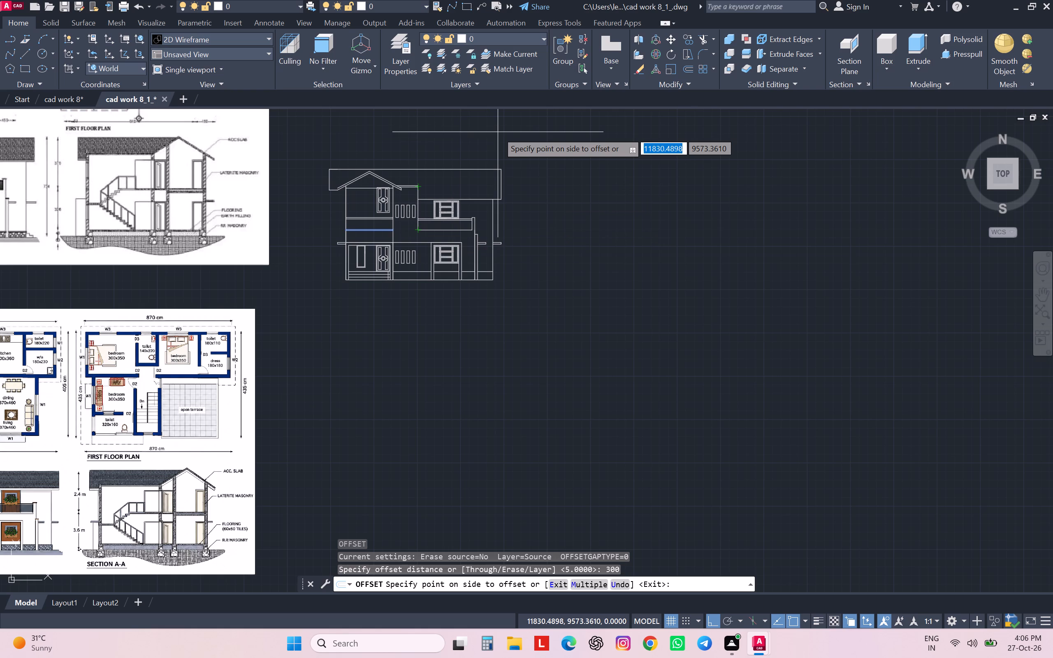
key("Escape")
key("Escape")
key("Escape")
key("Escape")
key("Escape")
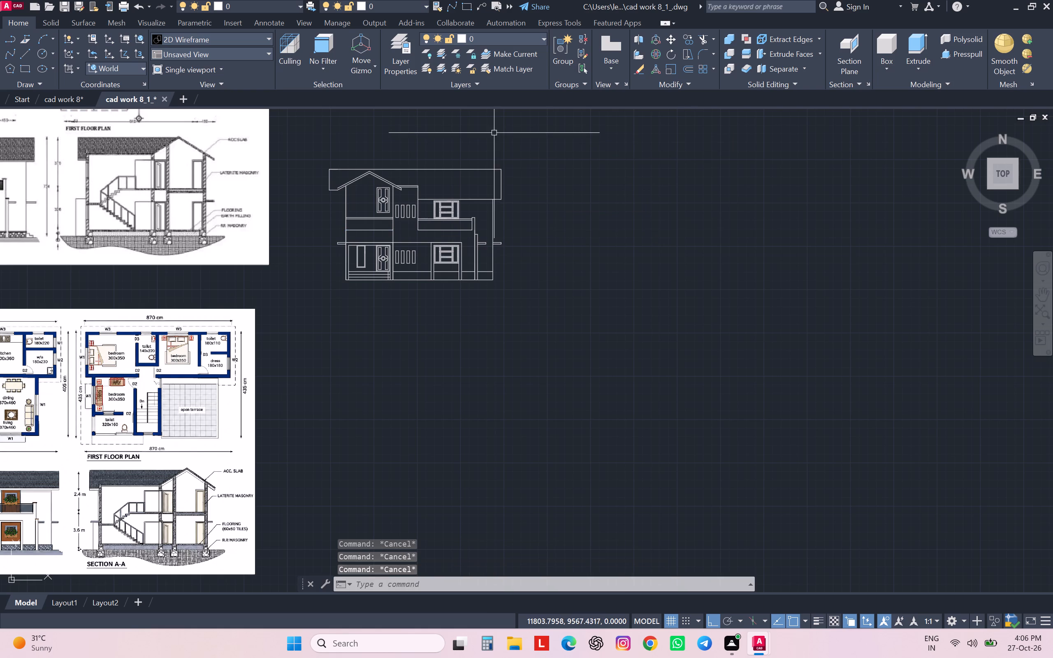
Offset the lower horizontal line of the first-floor balcony below the gable 210 units upward.
scroll(415, 215, "down", 1)
middle_click_drag(391, 233, 437, 279)
scroll(443, 268, "up", 1)
scroll(443, 268, "down", 1)
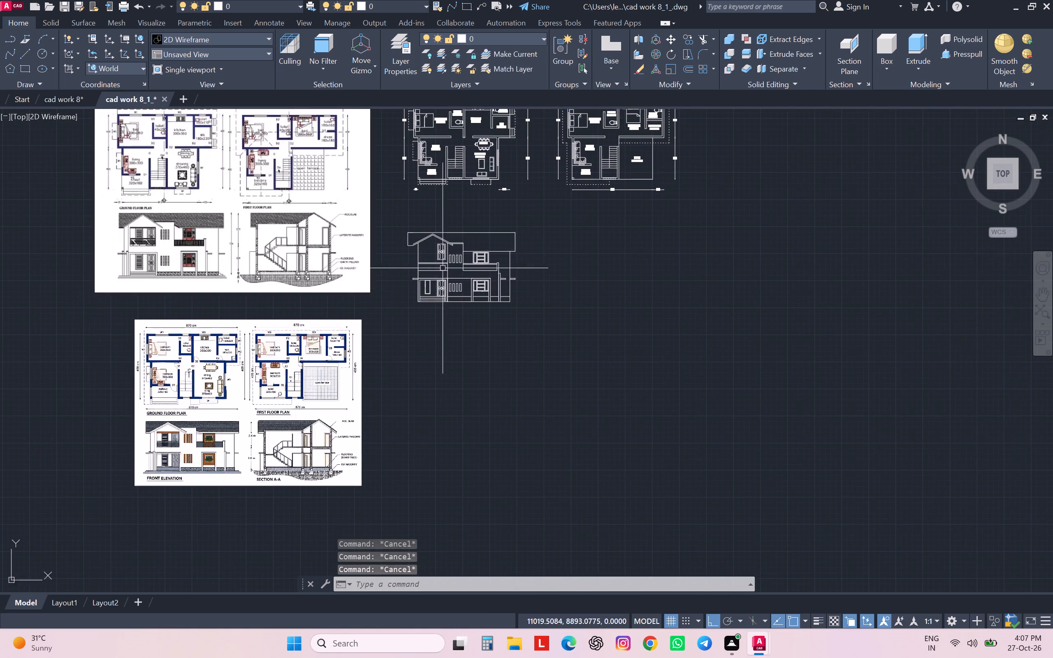
scroll(443, 268, "up", 2)
left_click(443, 274)
key("o")
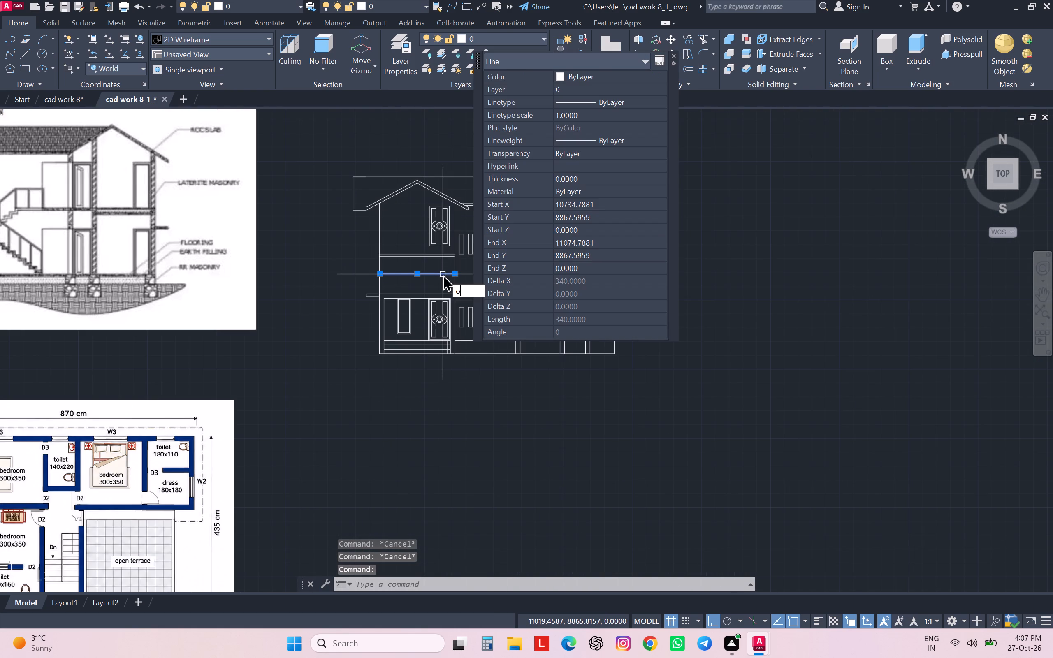
key("Return")
type("12")
key("BackSpace")
key("BackSpace")
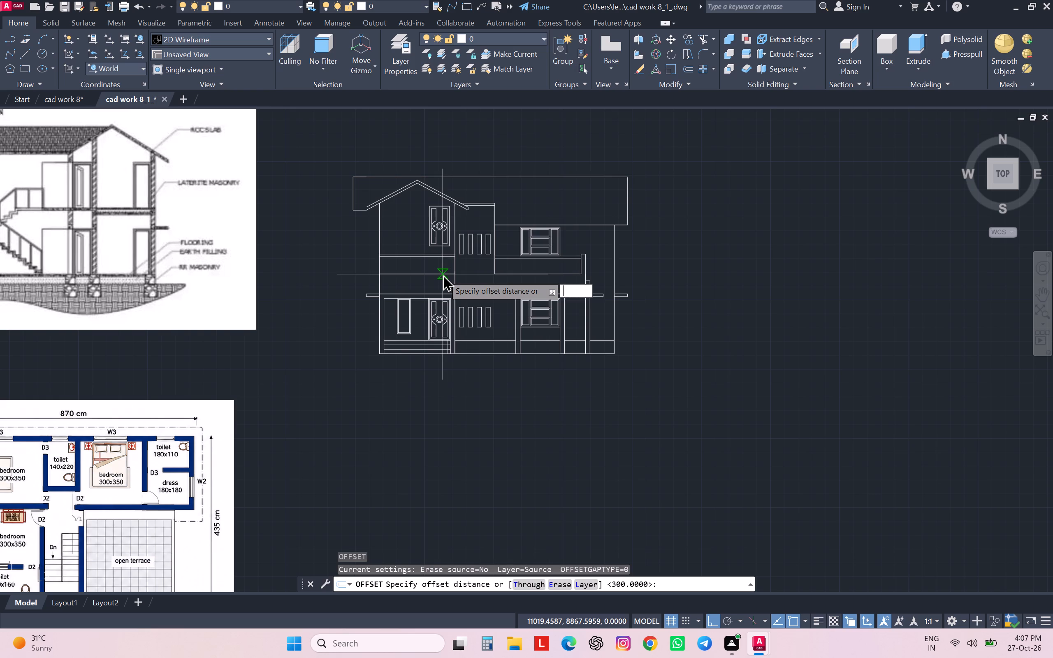
type("210")
key("Return")
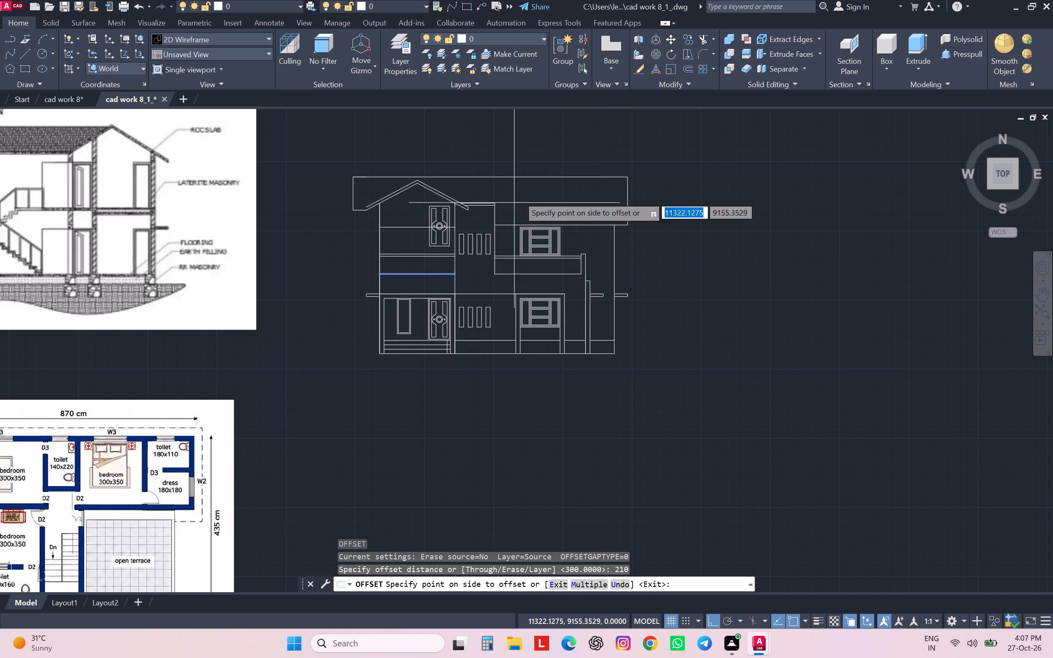
left_click(578, 134)
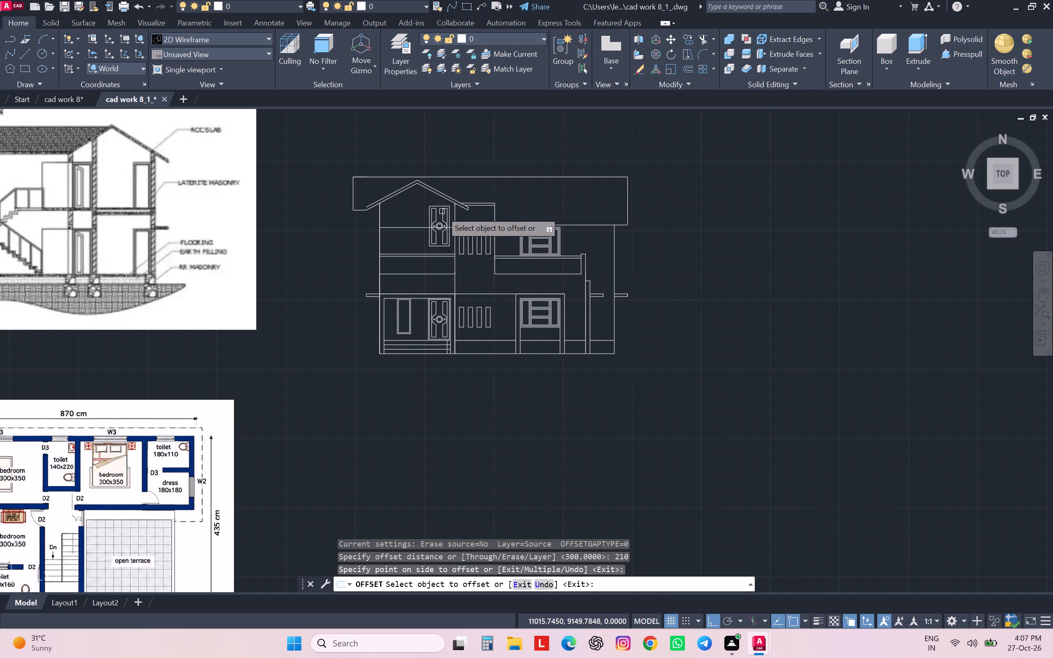
scroll(441, 210, "up", 3)
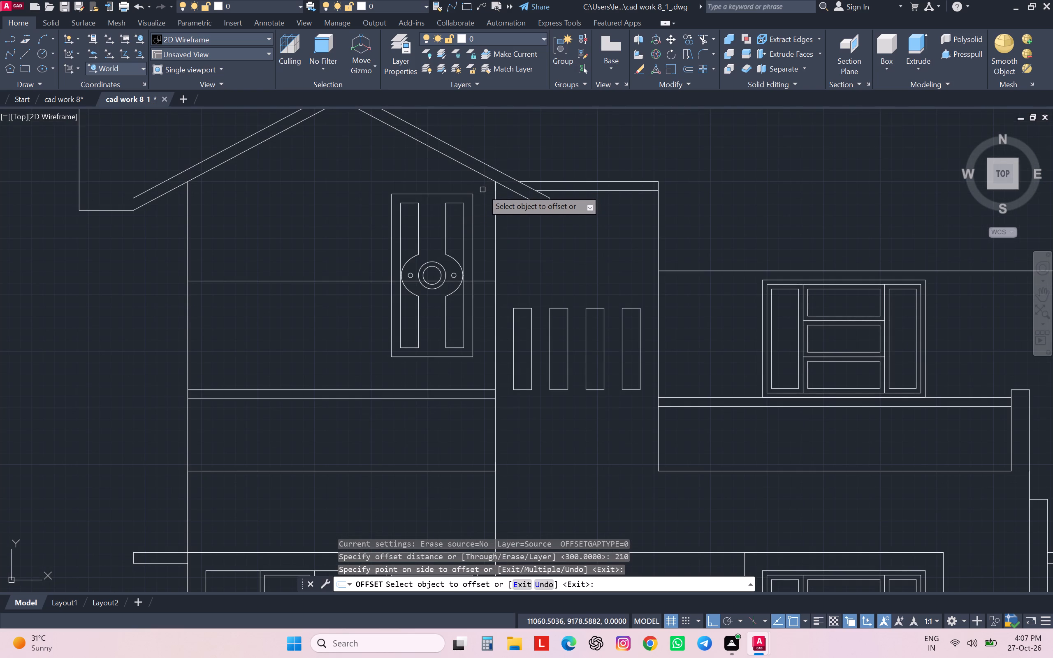
scroll(483, 185, "down", 4)
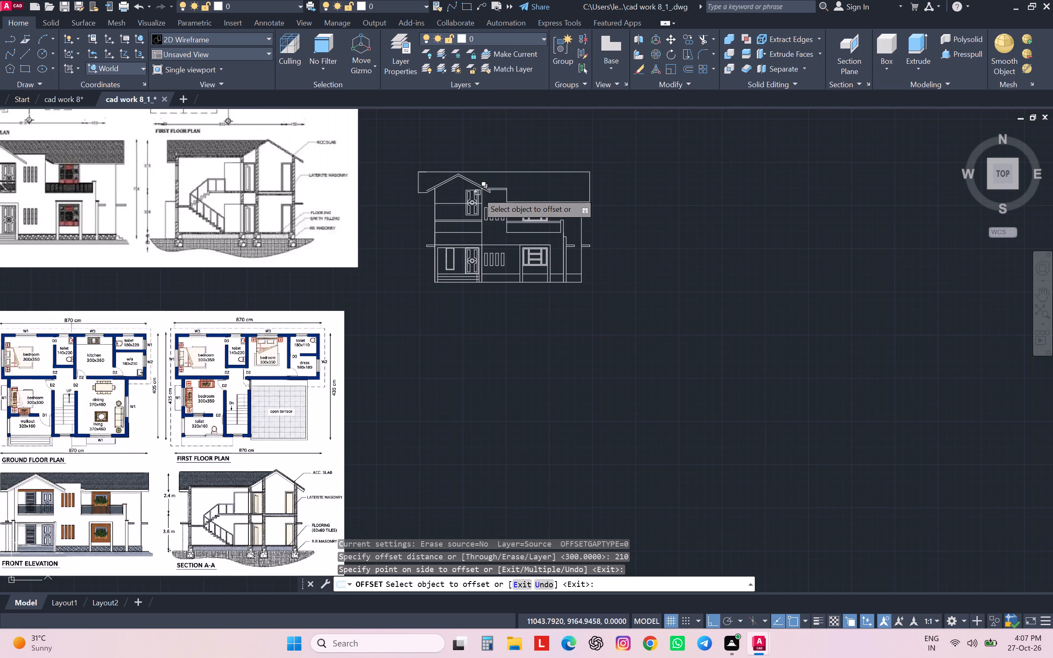
scroll(479, 208, "up", 3)
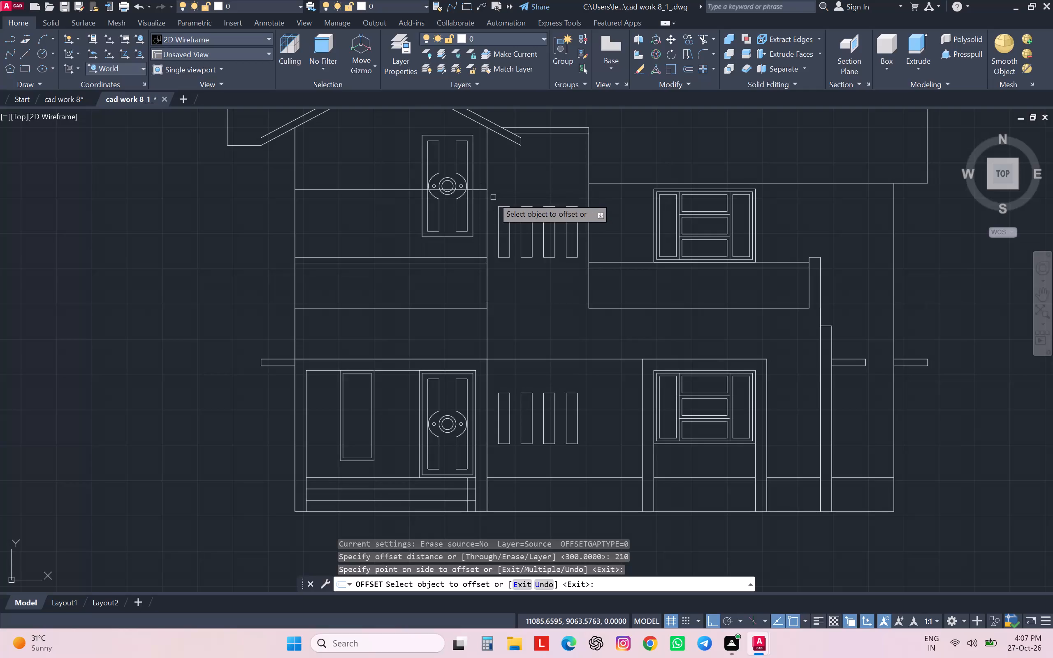
scroll(459, 216, "down", 1)
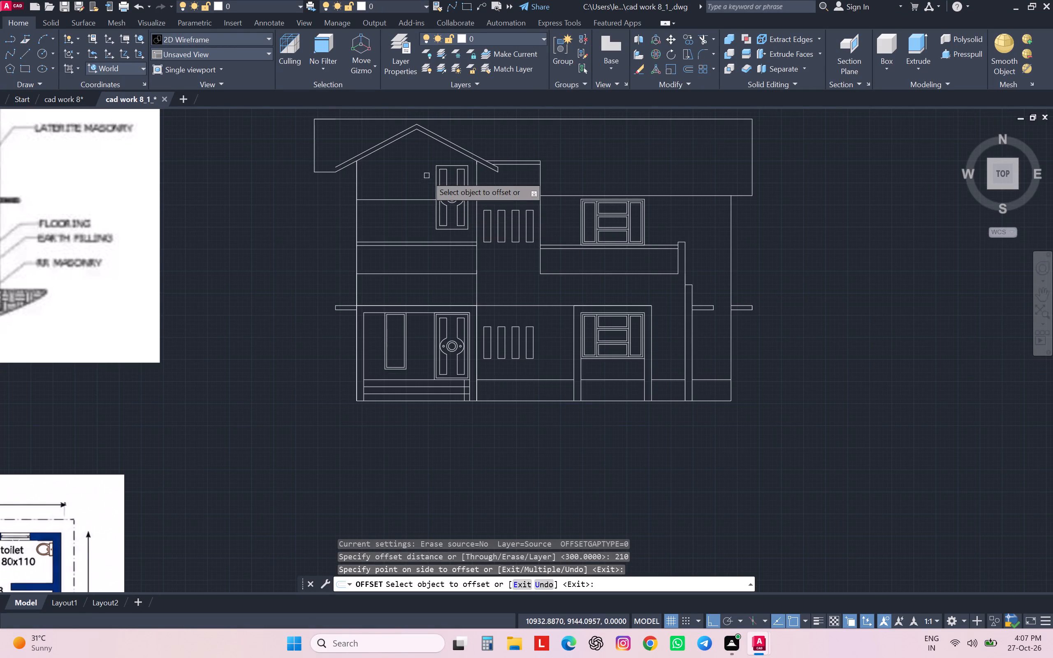
left_click(429, 155)
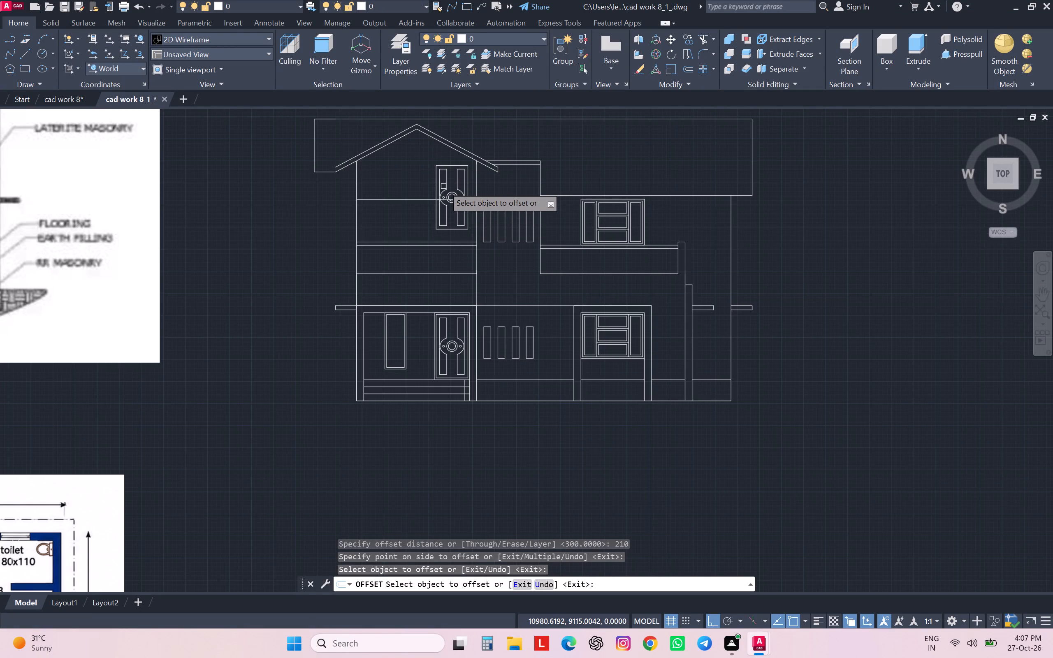
key("Escape")
key("Escape")
key("Escape")
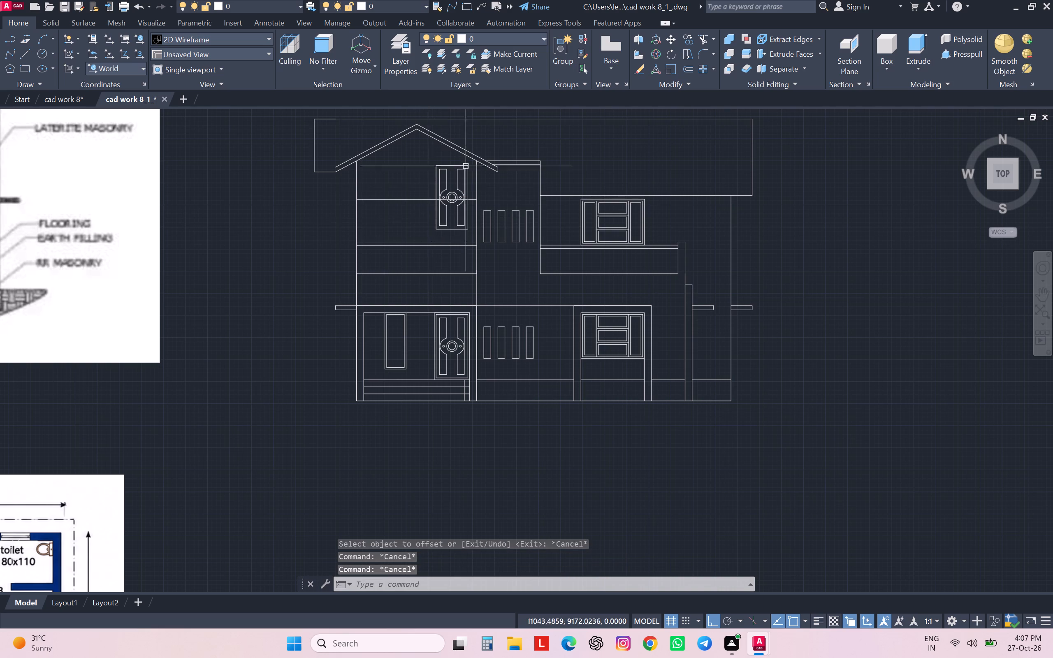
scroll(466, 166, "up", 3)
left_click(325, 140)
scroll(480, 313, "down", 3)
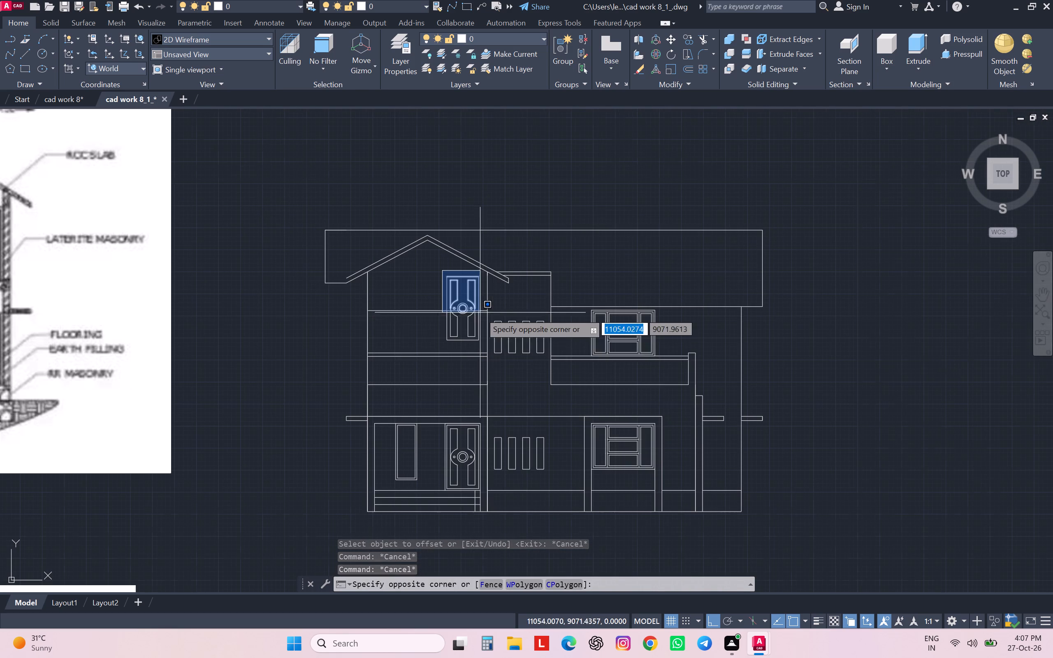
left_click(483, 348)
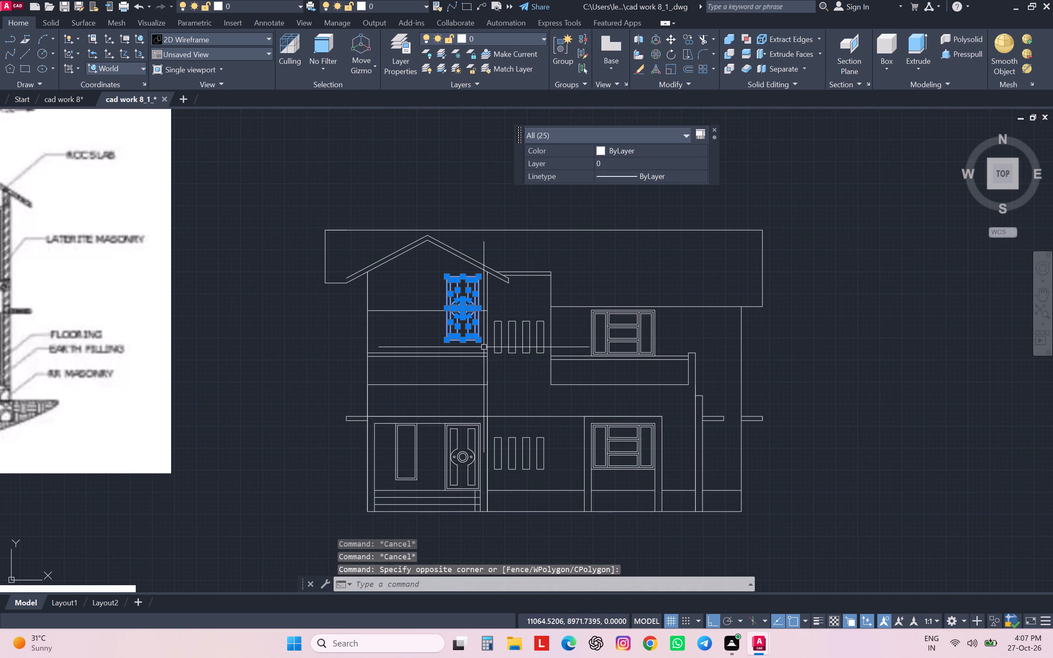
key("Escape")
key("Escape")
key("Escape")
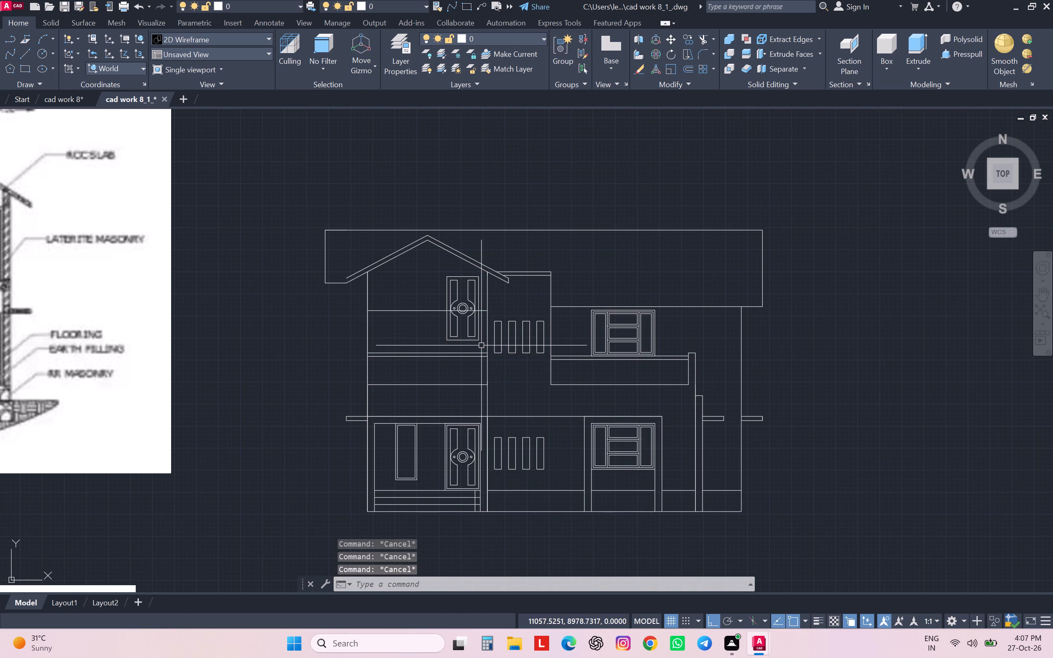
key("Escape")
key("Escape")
Offset the first-floor door's four outer frame lines 5 units outward.
key("o")
key("Return")
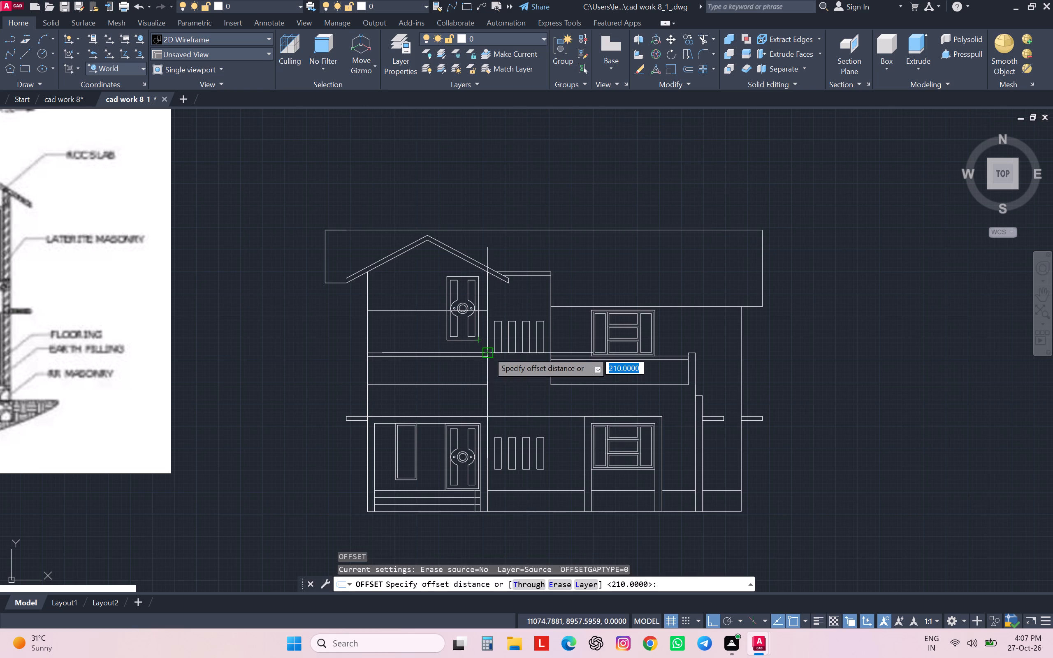
key("5")
key("Return")
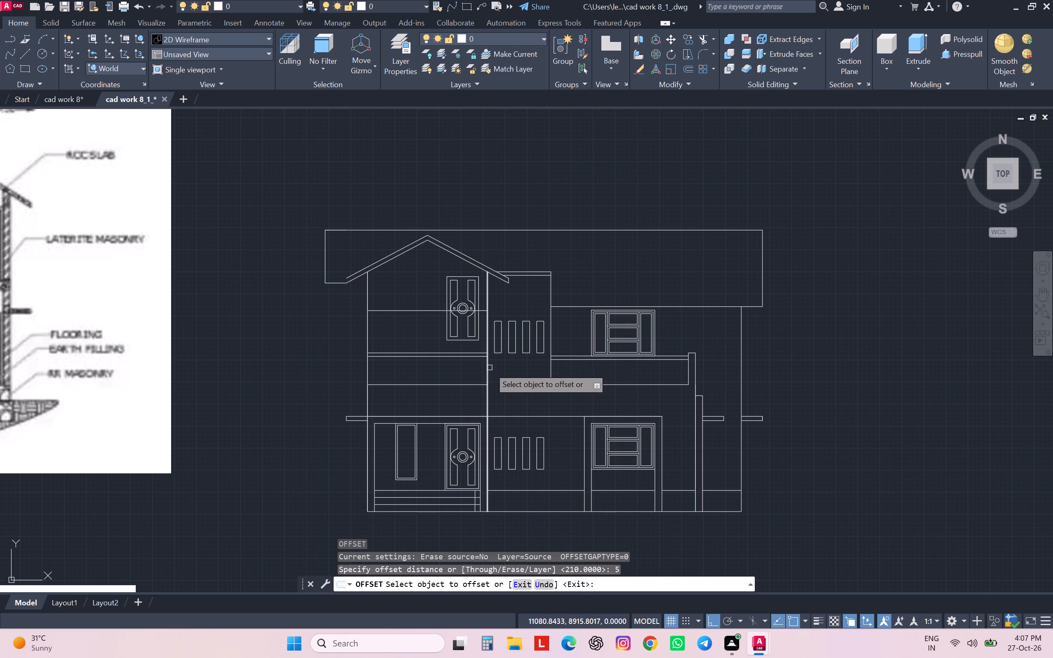
scroll(453, 270, "up", 3)
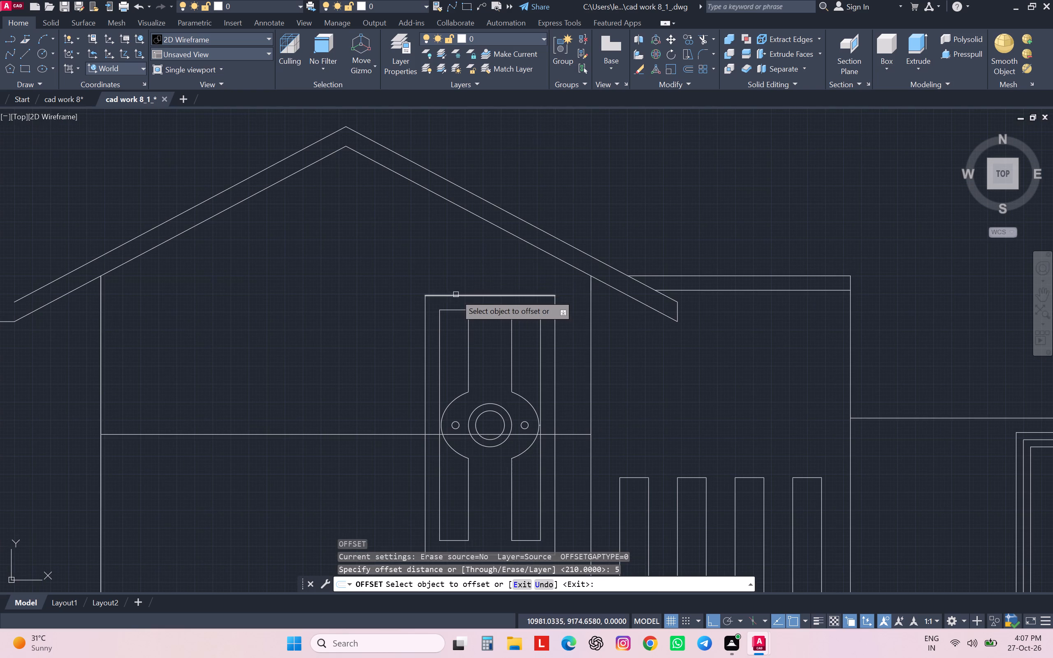
left_click_drag(456, 294, 457, 289)
left_click(460, 267)
left_click_drag(554, 331, 566, 338)
left_click(573, 338)
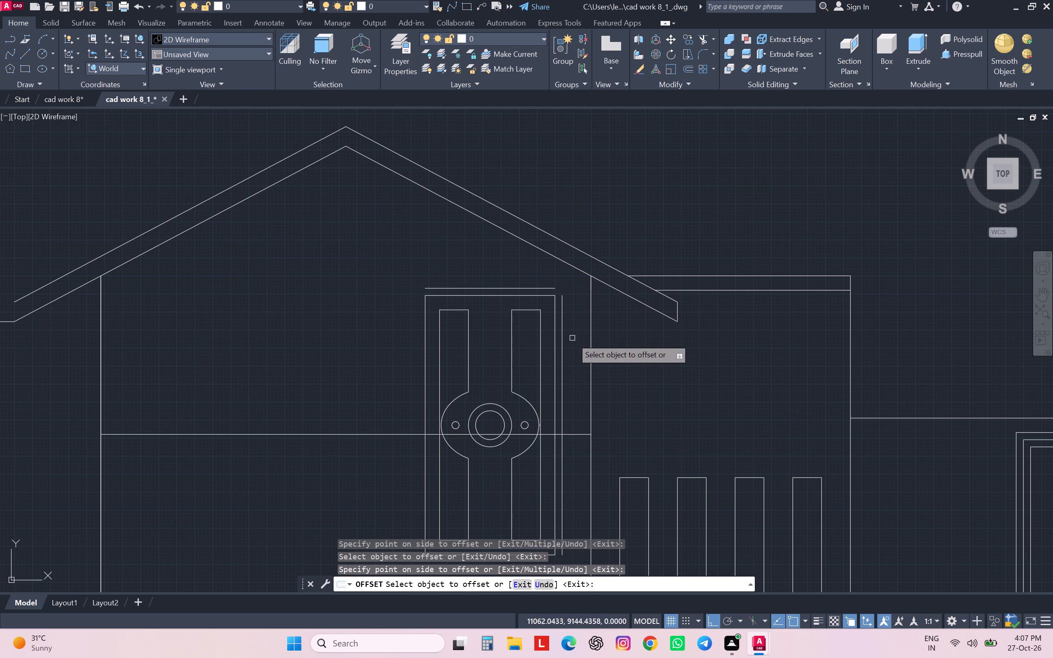
left_click(425, 322)
left_click(371, 317)
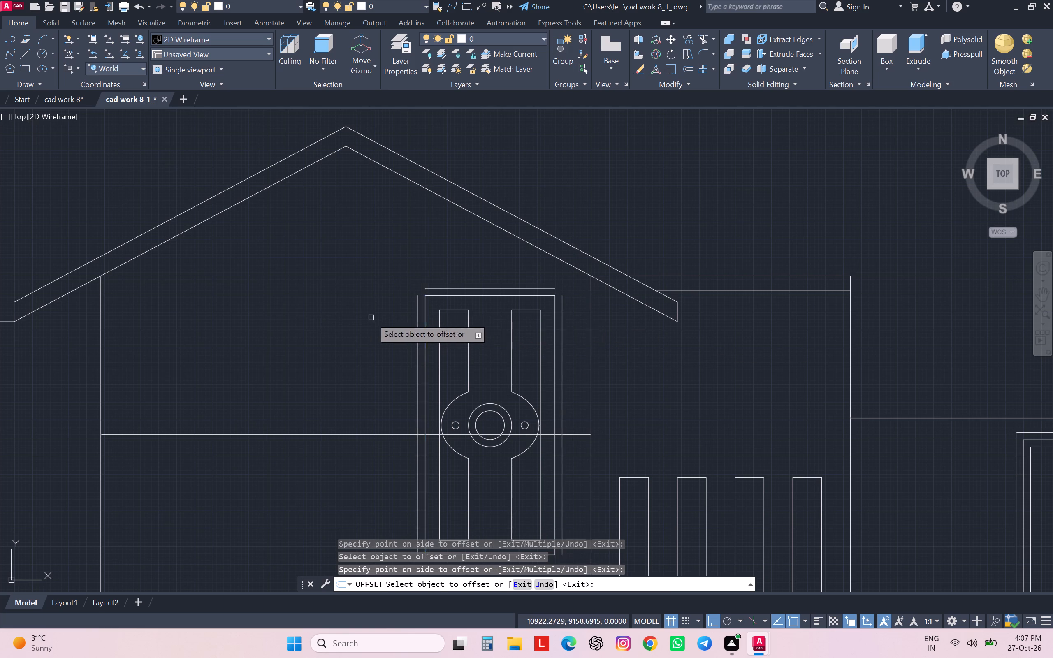
scroll(446, 258, "down", 1)
left_click(453, 445)
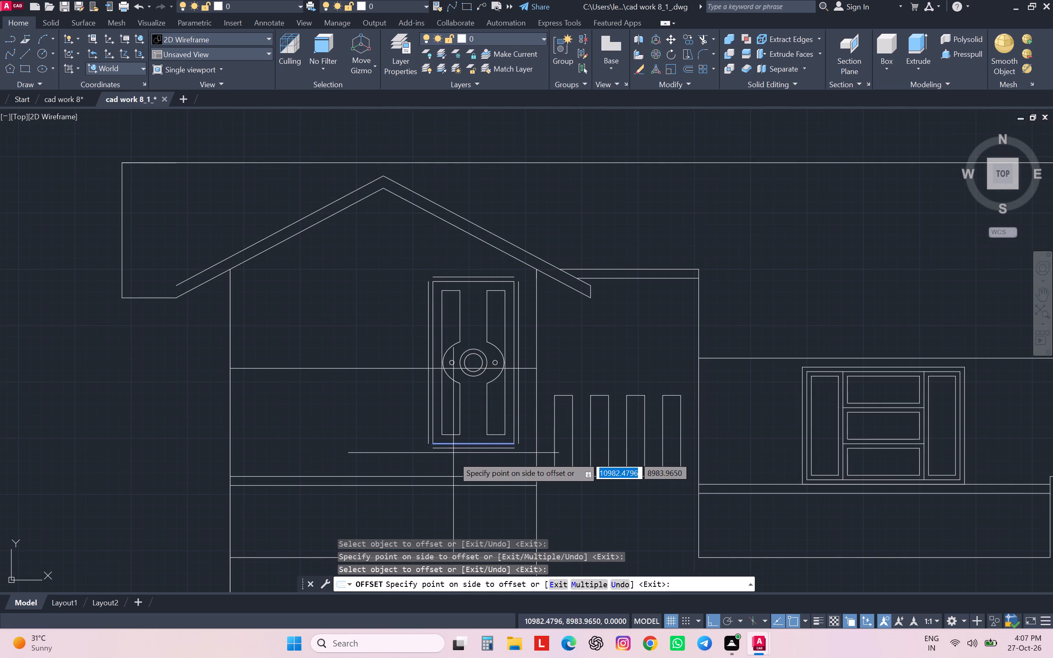
left_click(453, 466)
key("space")
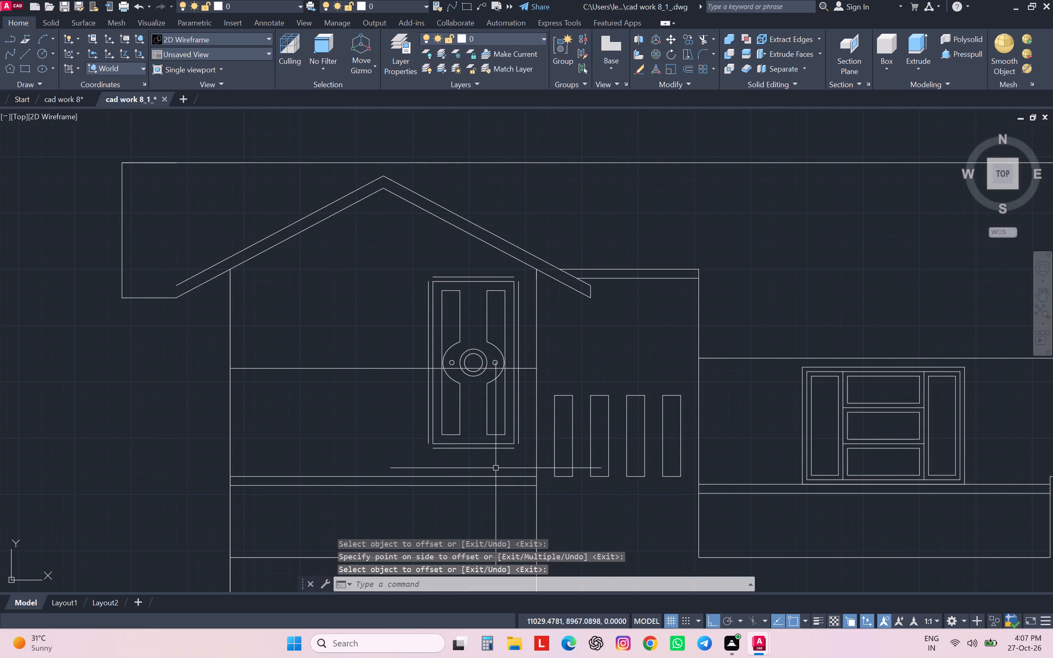
key("Escape")
key("Escape")
key("Escape")
key("Escape")
Fillet the four outward offset lines around the first-floor door at radius 0 so they meet in closed outer-frame corners.
key("f")
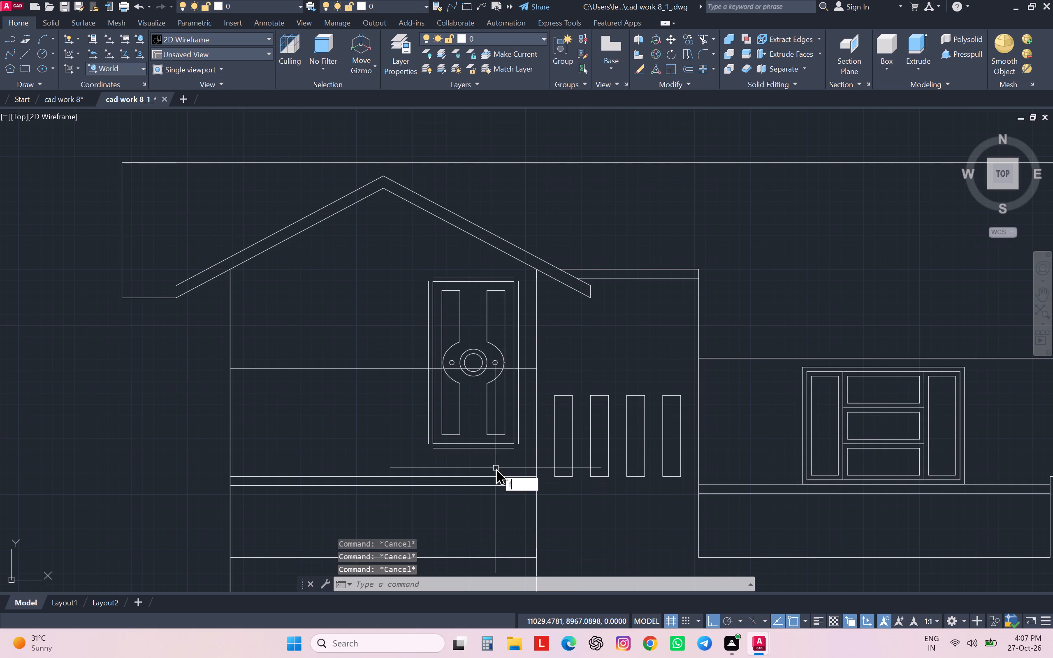
key("Return")
scroll(519, 453, "up", 3)
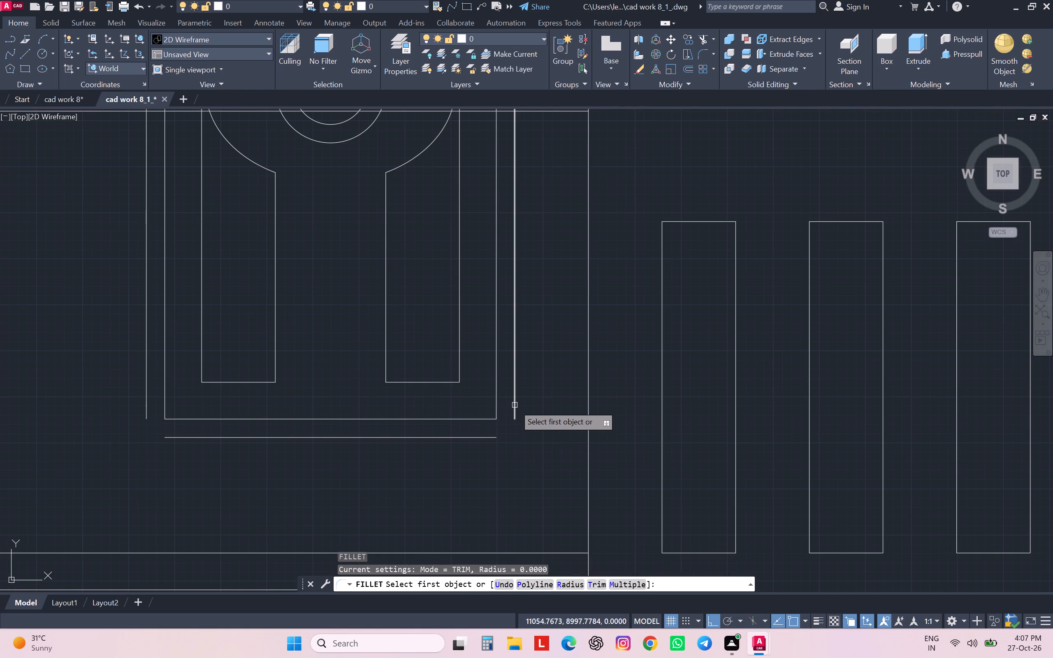
left_click(515, 405)
left_click(487, 438)
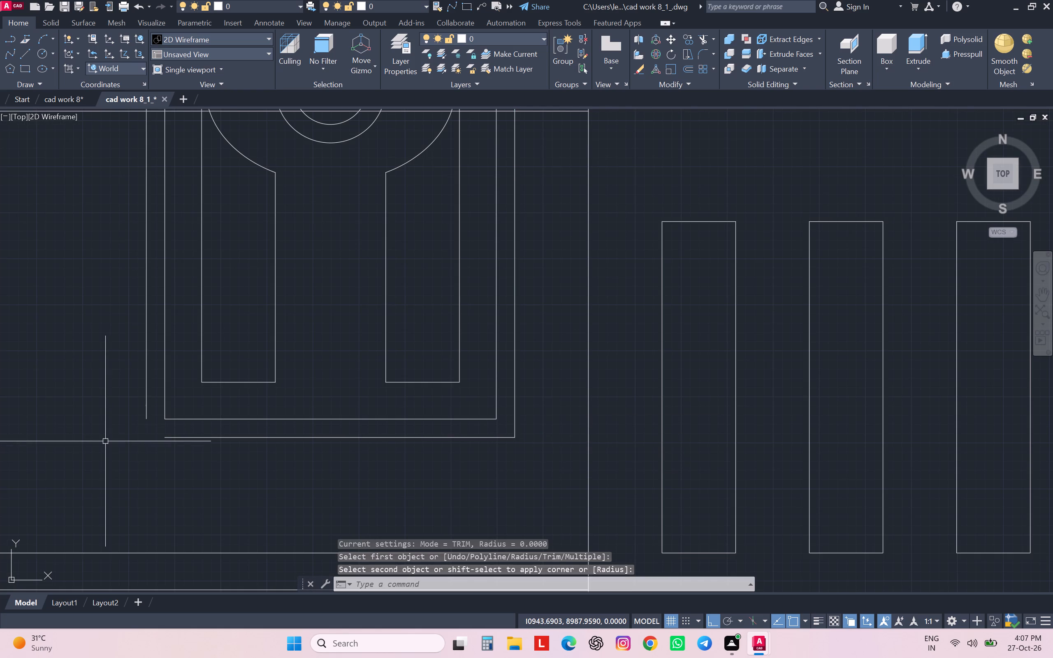
key("space")
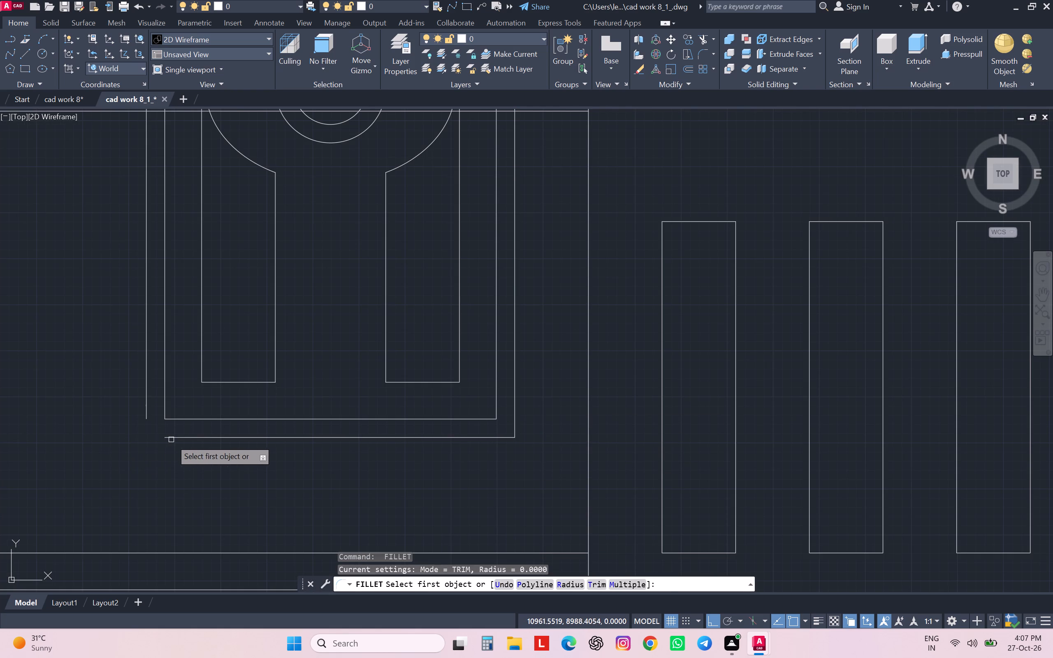
left_click(171, 440)
left_click(148, 410)
scroll(198, 428, "down", 1)
scroll(198, 430, "up", 3)
scroll(299, 299, "down", 4)
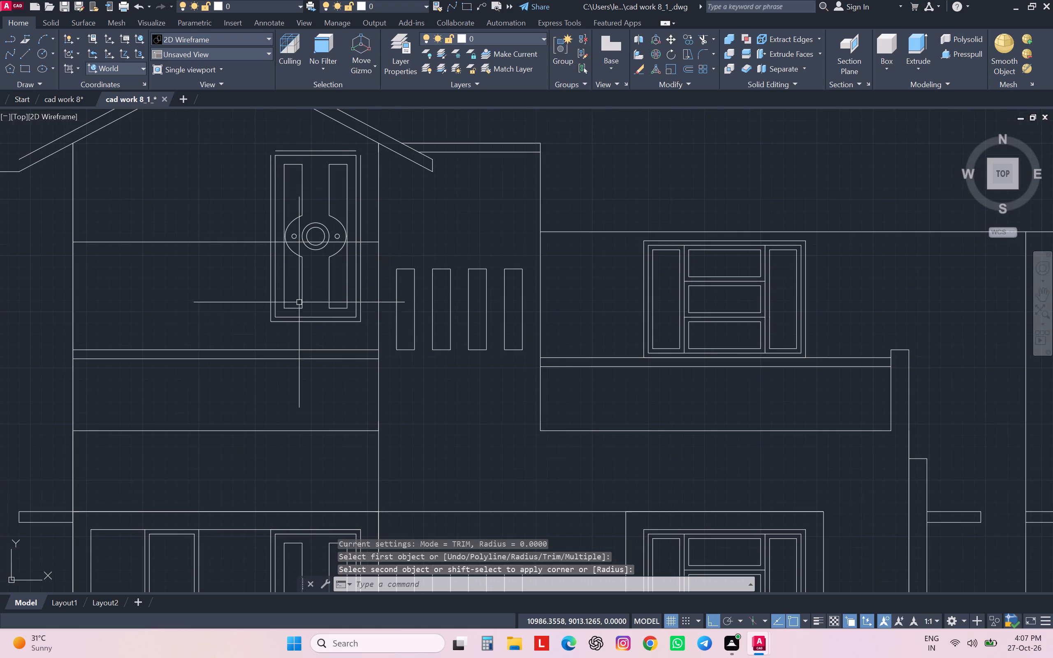
scroll(356, 149, "up", 2)
scroll(356, 149, "down", 2)
scroll(356, 149, "up", 2)
key("space")
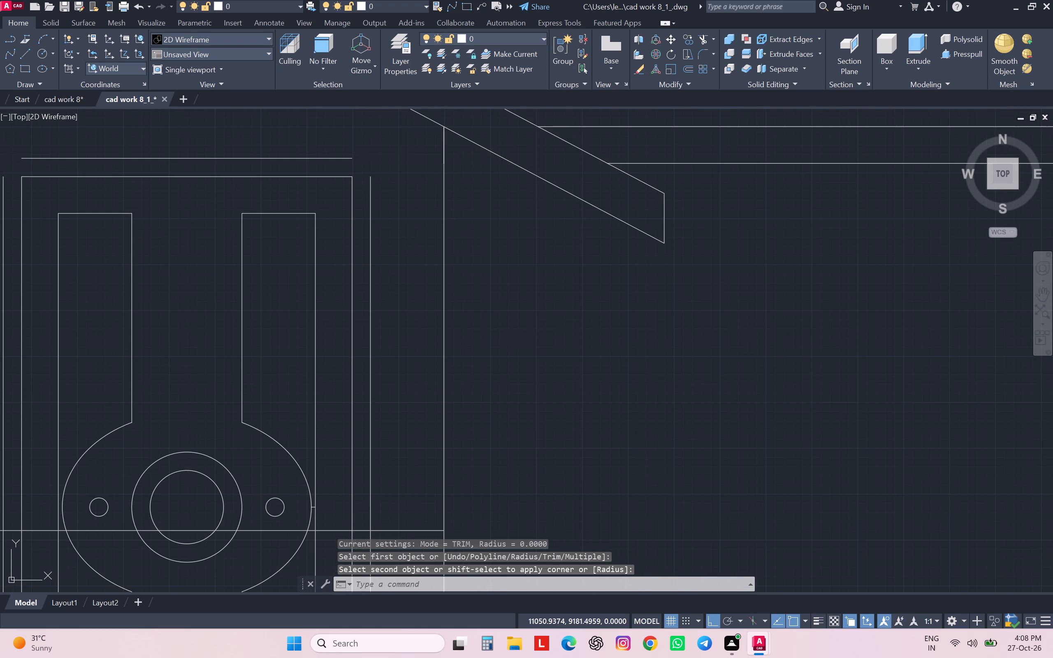
left_click(344, 157)
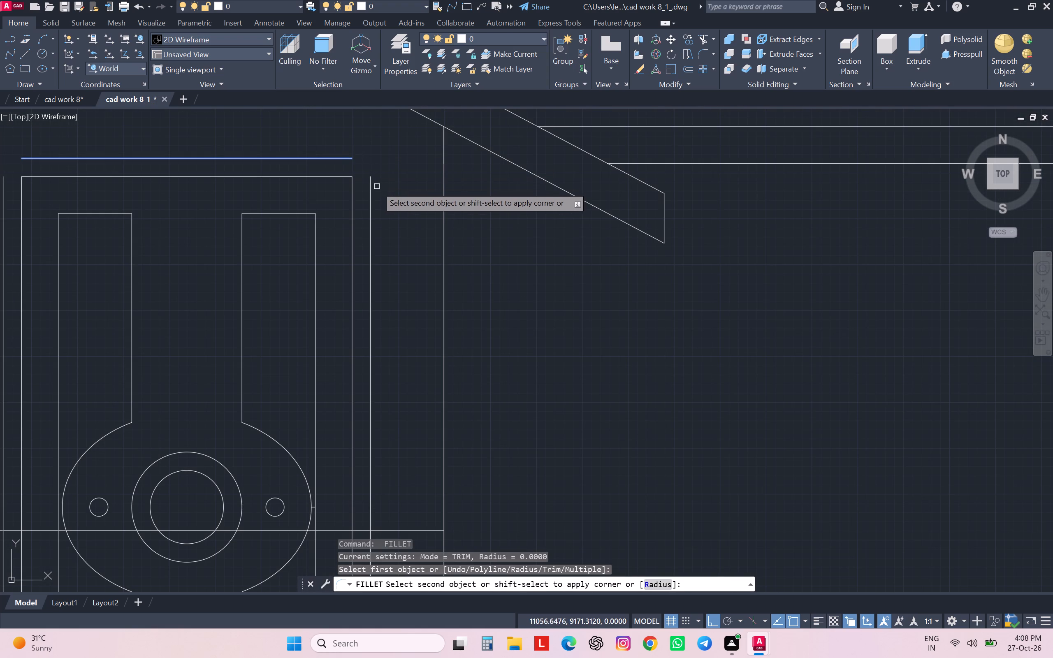
left_click(372, 185)
key("space")
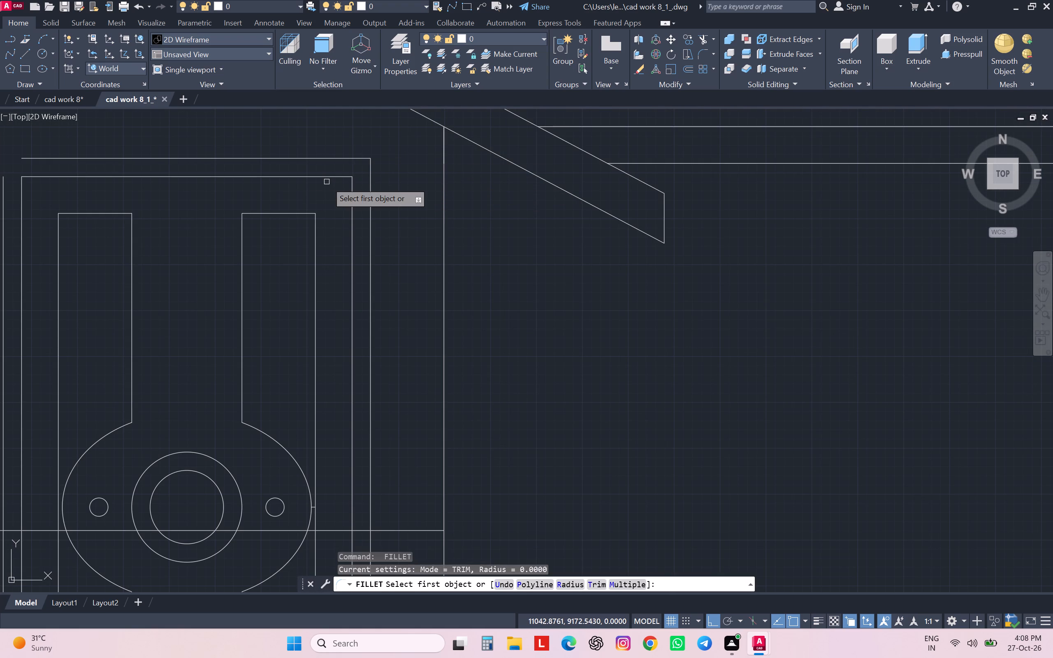
scroll(298, 183, "down", 1)
left_click(130, 167)
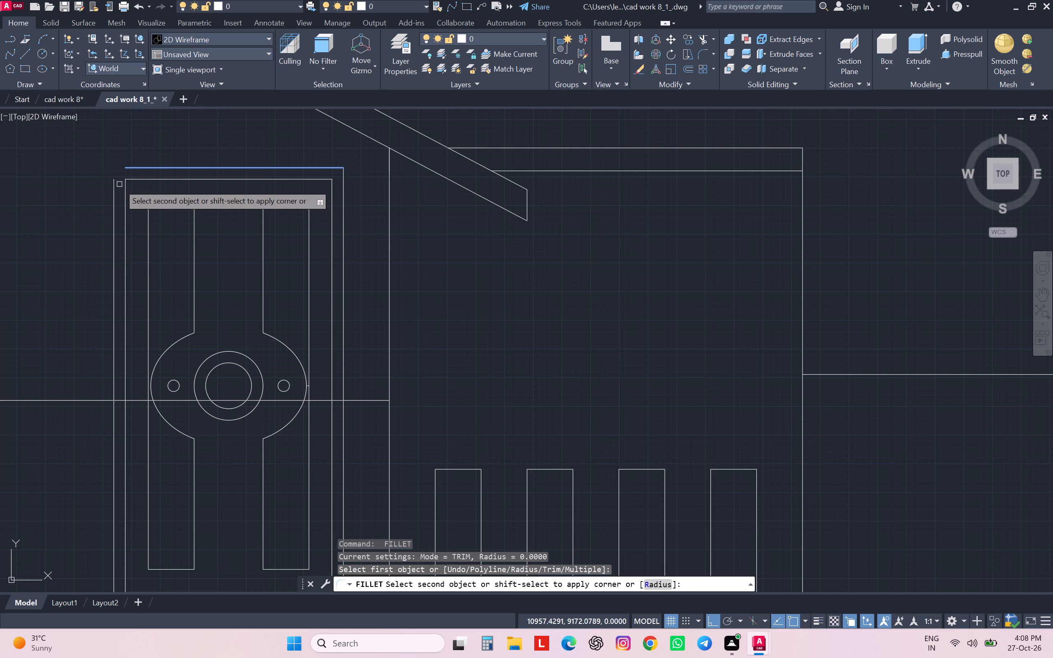
left_click(112, 193)
Move the whole first-floor door so its outer frame's lower-right corner meets the balcony's upper horizontal line at the right-hand wall line.
scroll(175, 182, "down", 2)
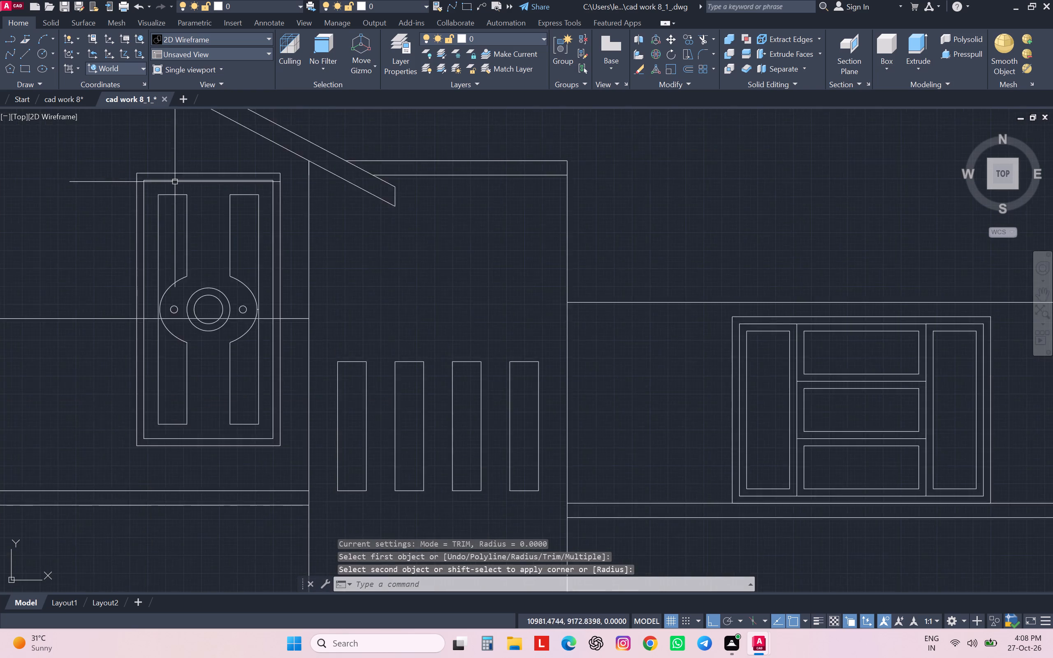
scroll(175, 182, "down", 1)
left_click(130, 168)
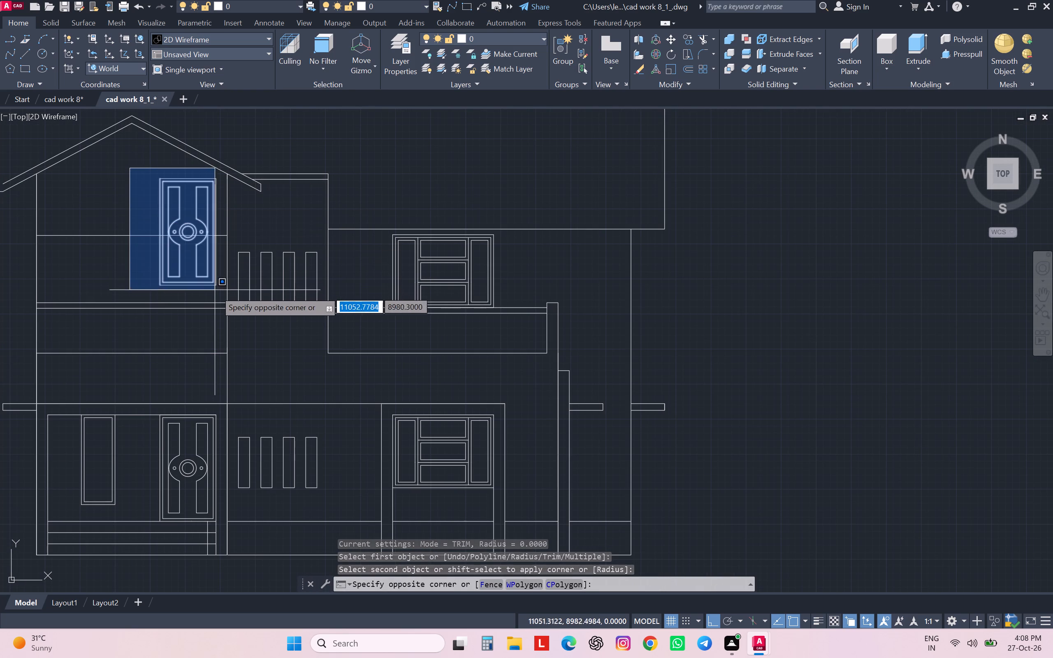
left_click(221, 298)
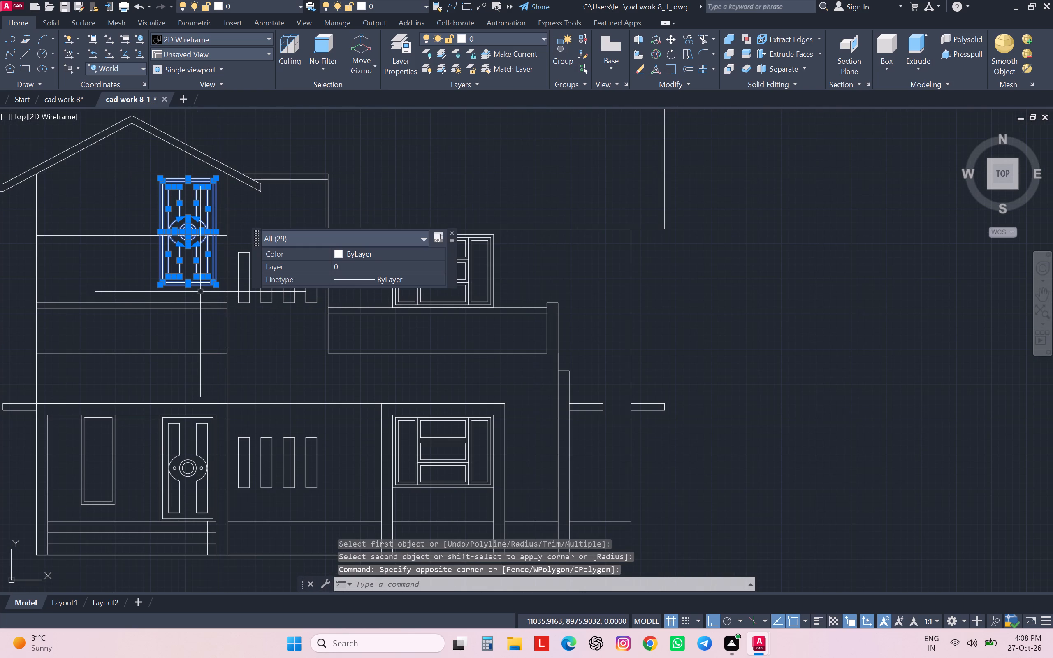
key("m")
key("Return")
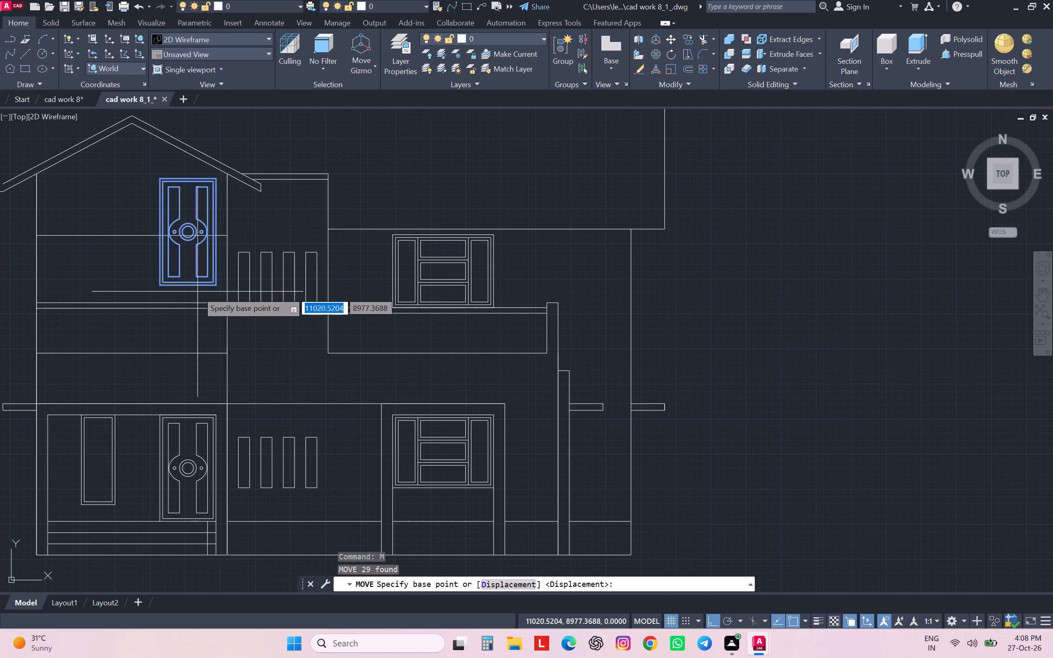
scroll(227, 288, "up", 3)
left_click(183, 276)
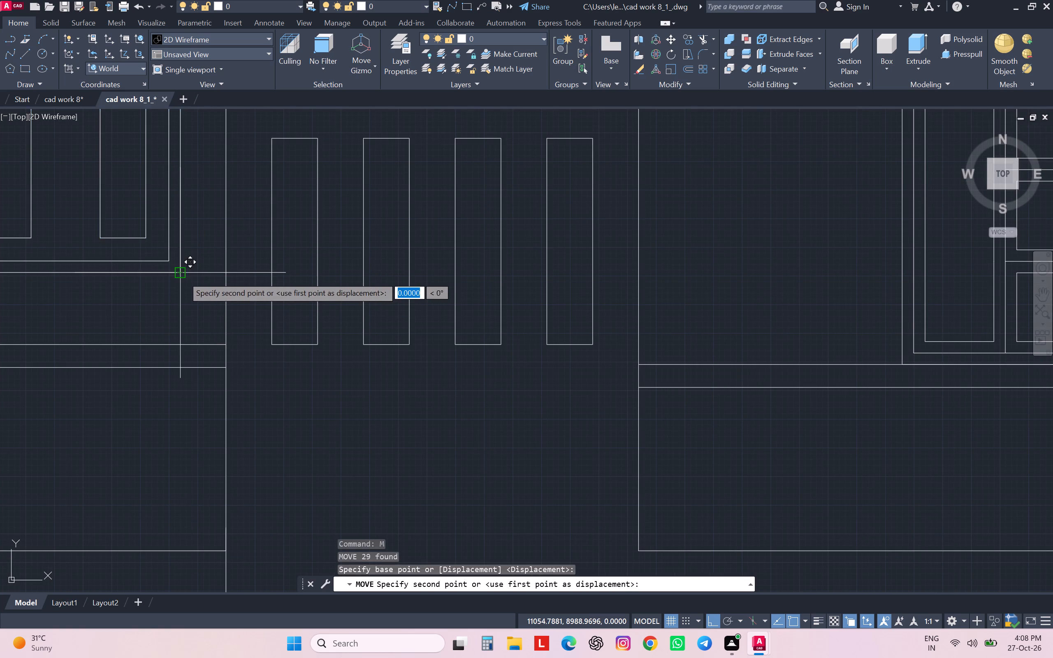
scroll(217, 338, "down", 2)
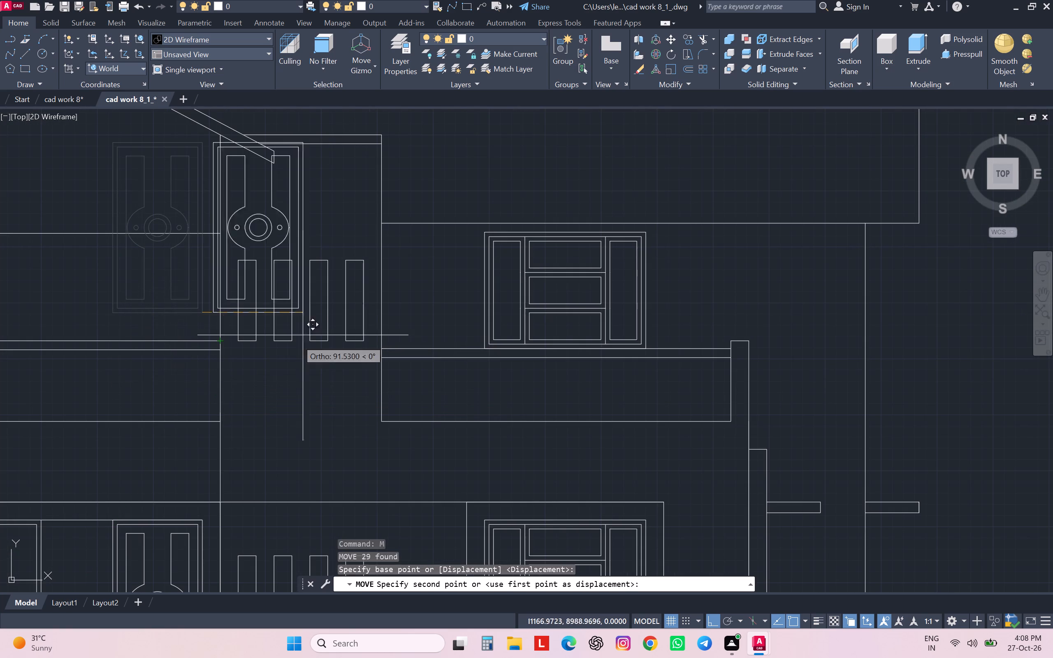
left_click_drag(220, 342, 233, 337)
scroll(291, 321, "down", 2)
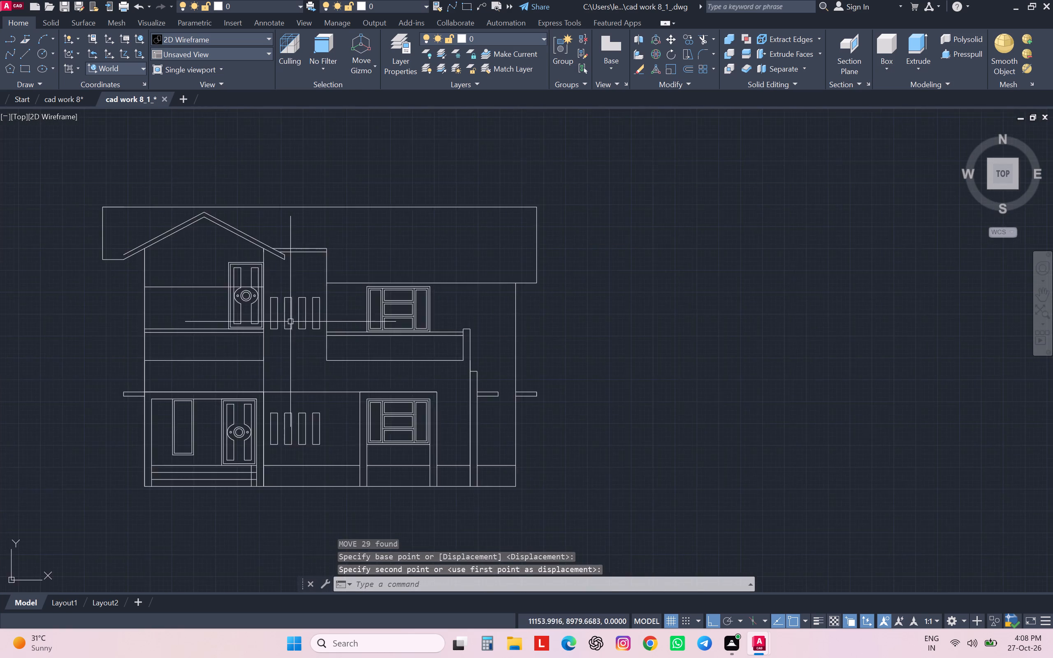
Erase the horizontal construction line crossing the first-floor door below the gable.
scroll(314, 345, "down", 3)
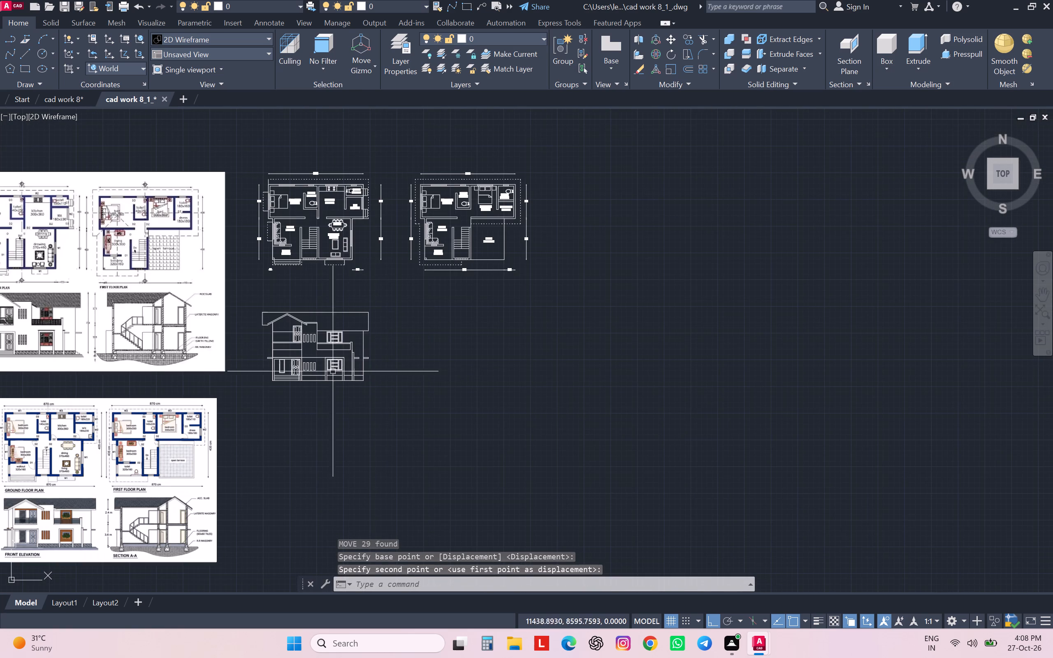
scroll(318, 355, "up", 1)
scroll(321, 360, "down", 2)
scroll(321, 362, "up", 2)
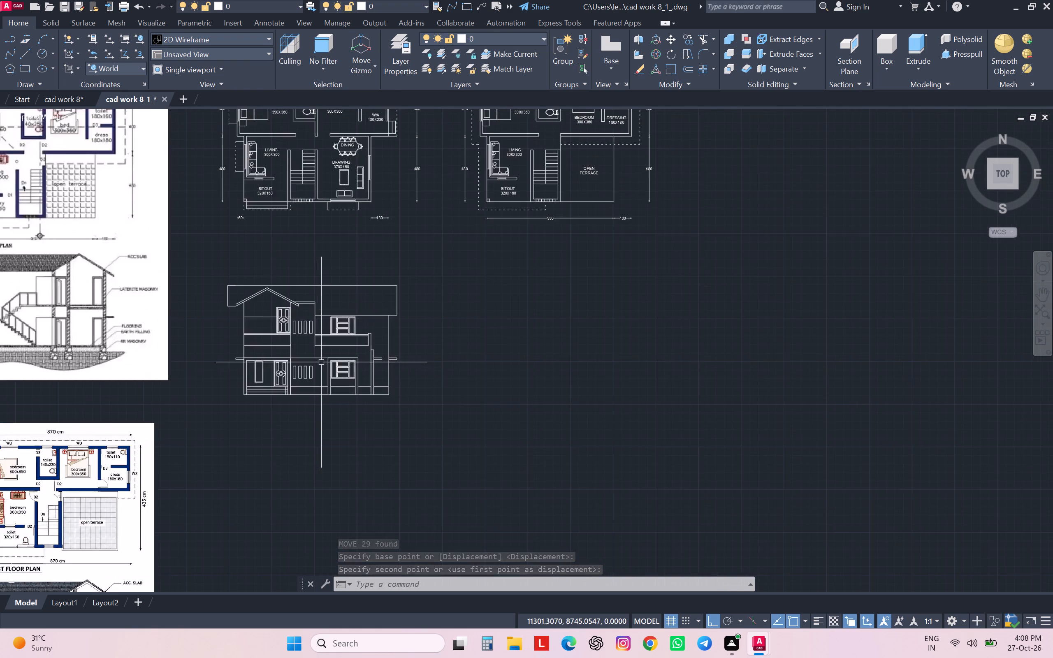
scroll(321, 361, "down", 3)
scroll(316, 364, "up", 3)
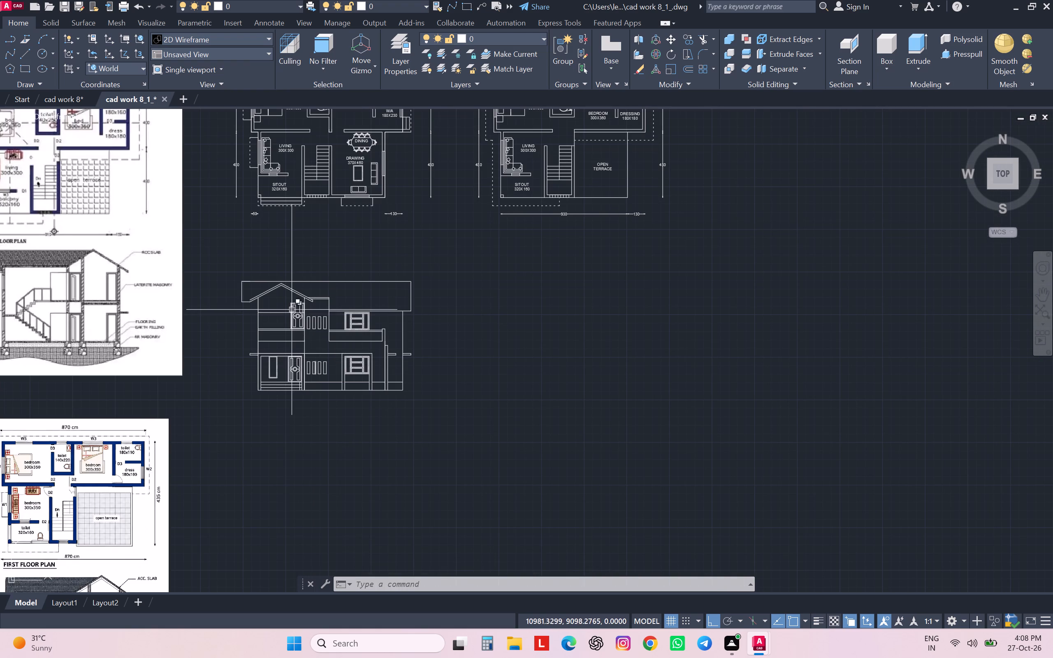
left_click(286, 313)
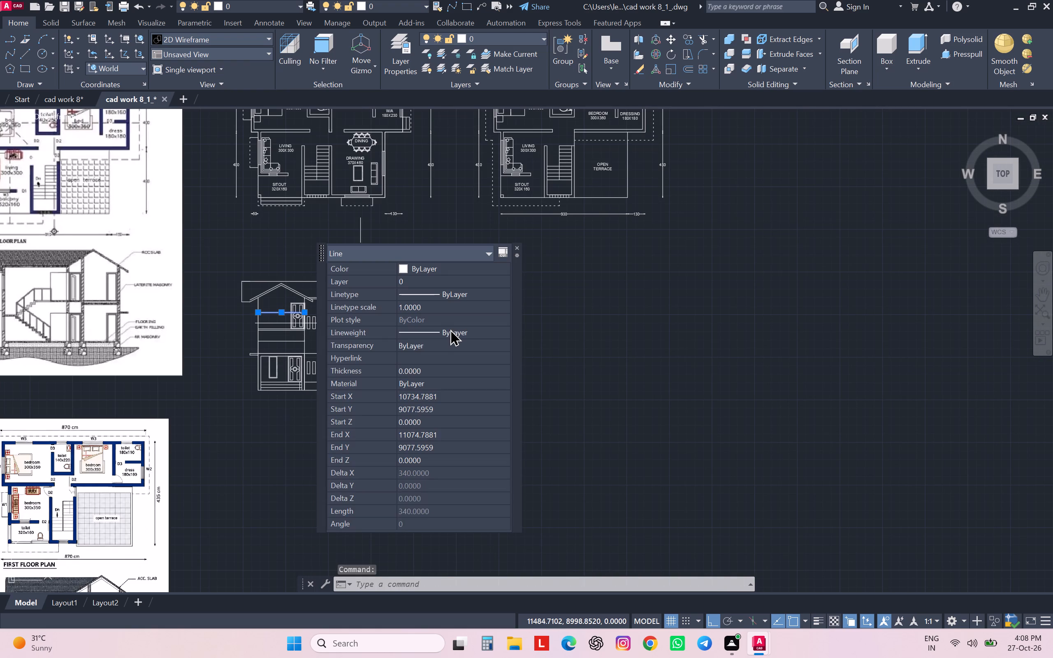
key("Delete")
Move the whole first-floor door straight down 90 units so its lower-right frame corner meets the balcony's bottom line at the wall line.
scroll(301, 330, "up", 3)
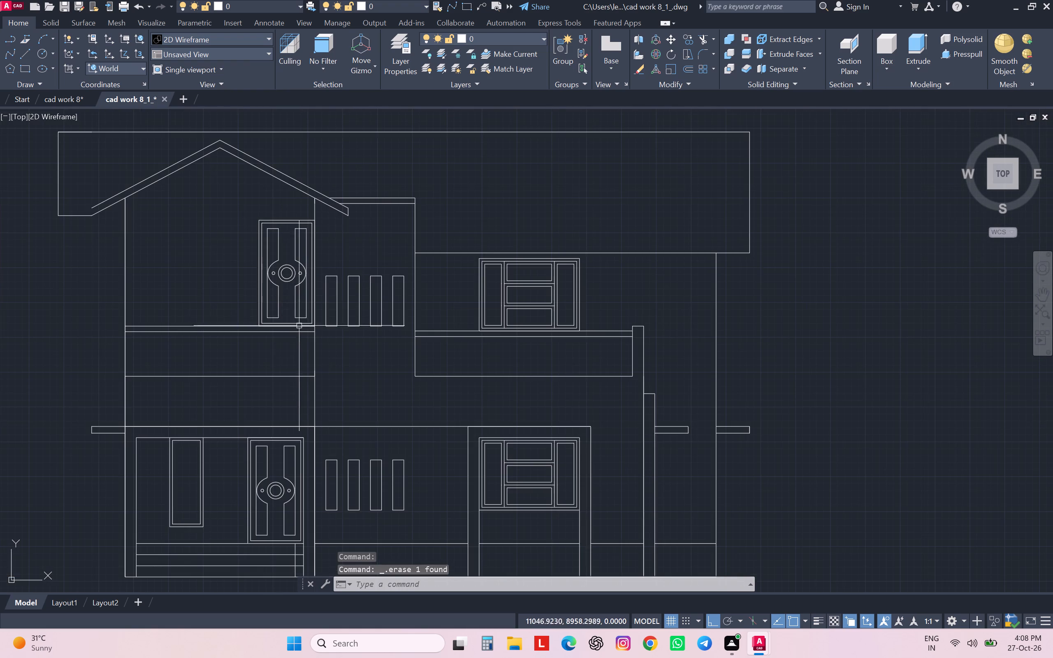
left_click(252, 211)
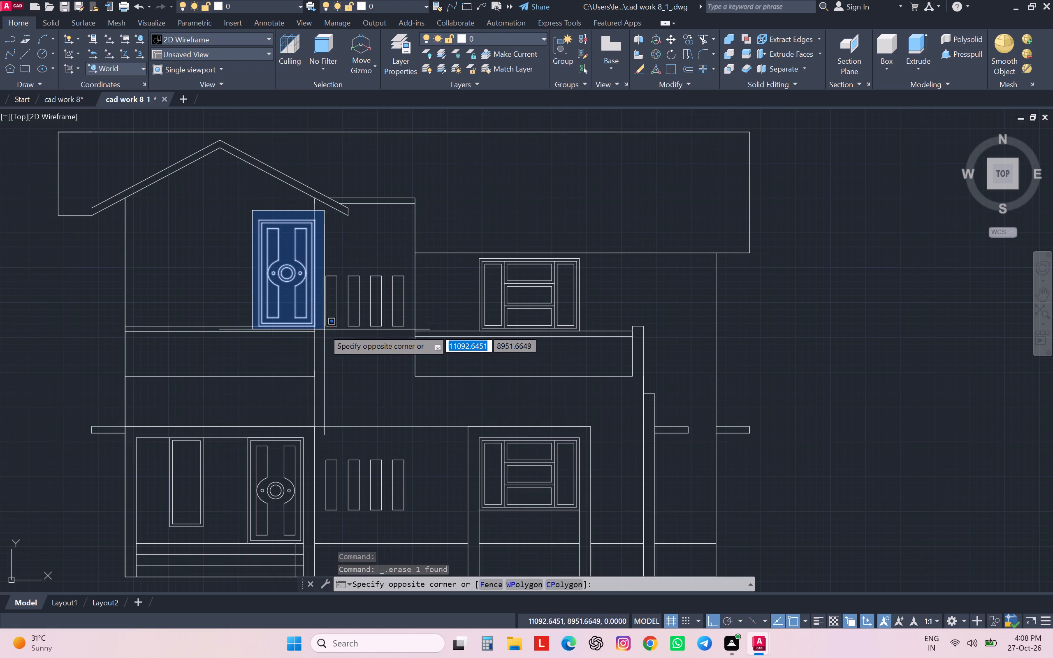
scroll(322, 329, "up", 3)
left_click(295, 324)
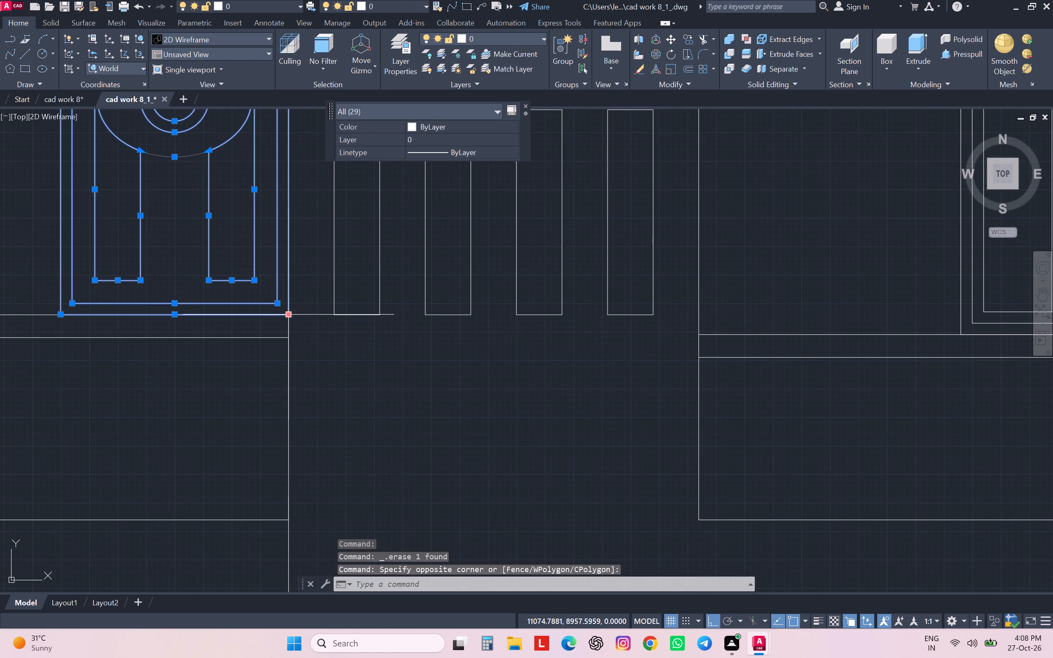
key("m")
key("Return")
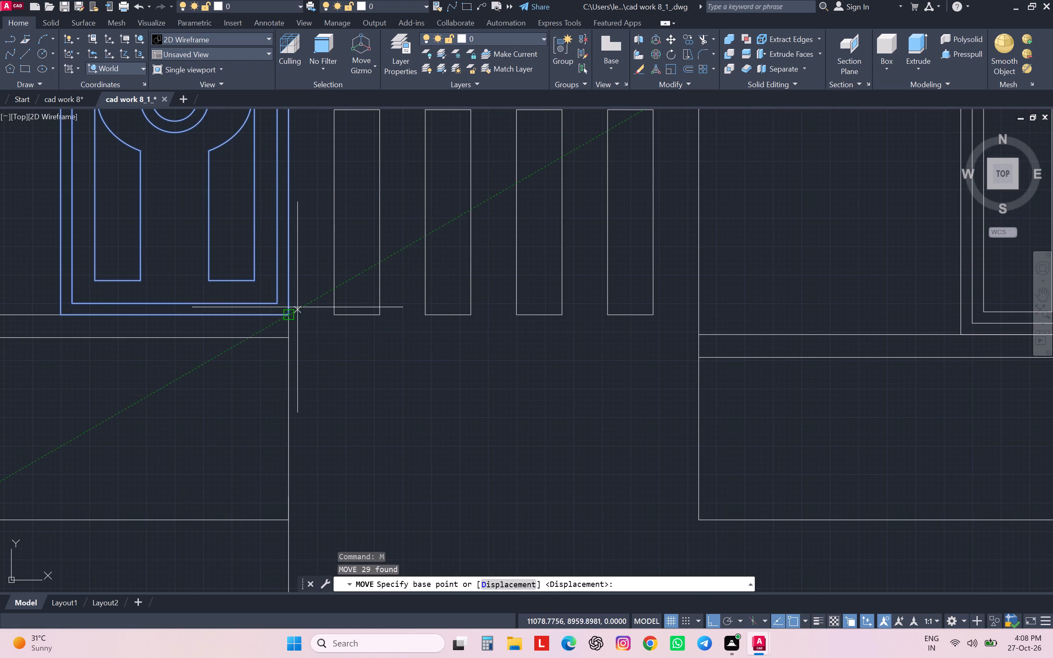
left_click(291, 317)
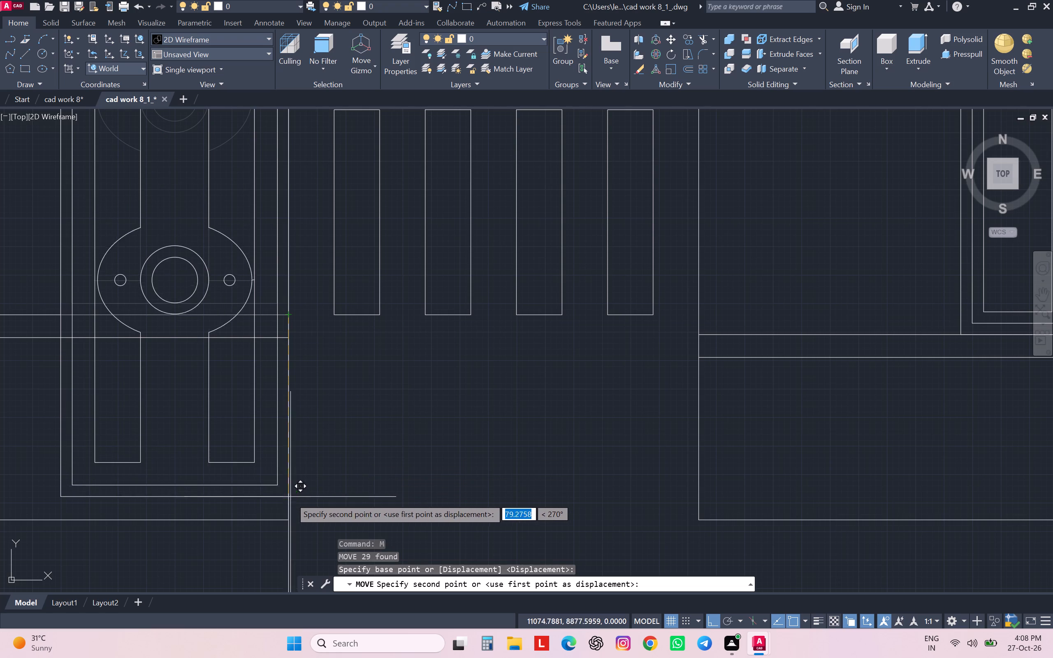
left_click(291, 518)
scroll(359, 462, "down", 3)
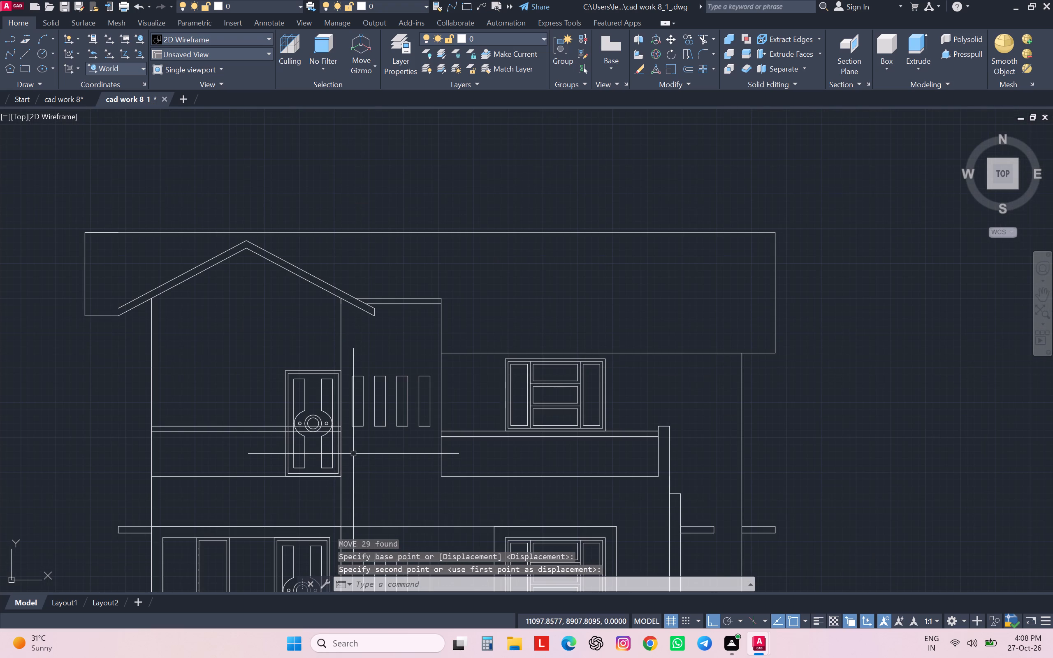
key("Escape")
key("Escape")
key("Escape")
key("Escape")
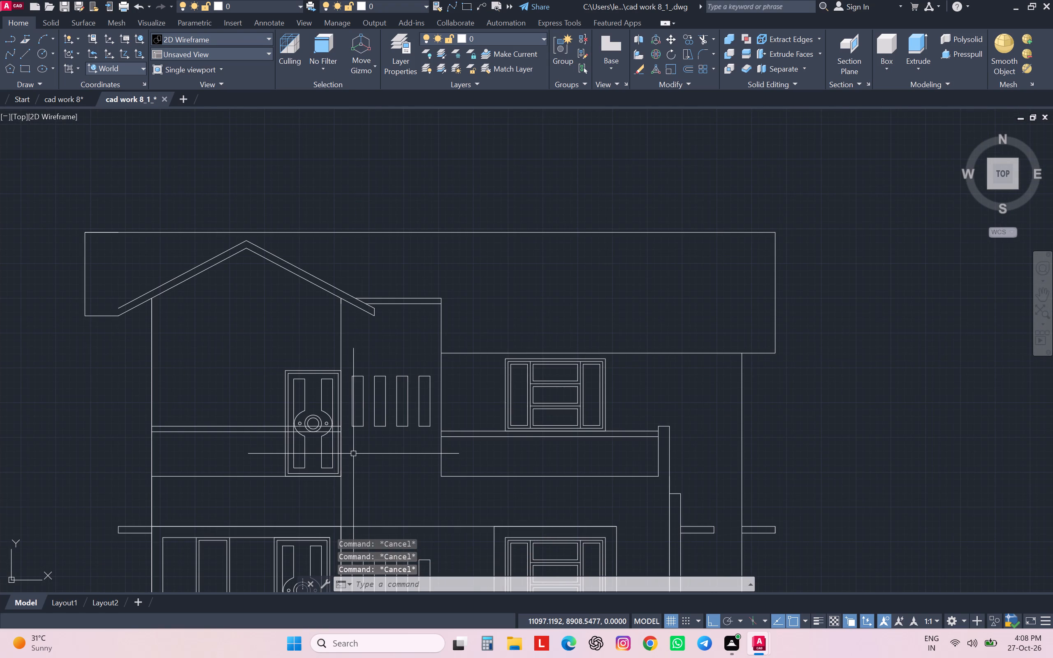
Examine the front elevations in both reference images, focusing on the first-floor balcony door and the opening around it.
scroll(381, 448, "down", 4)
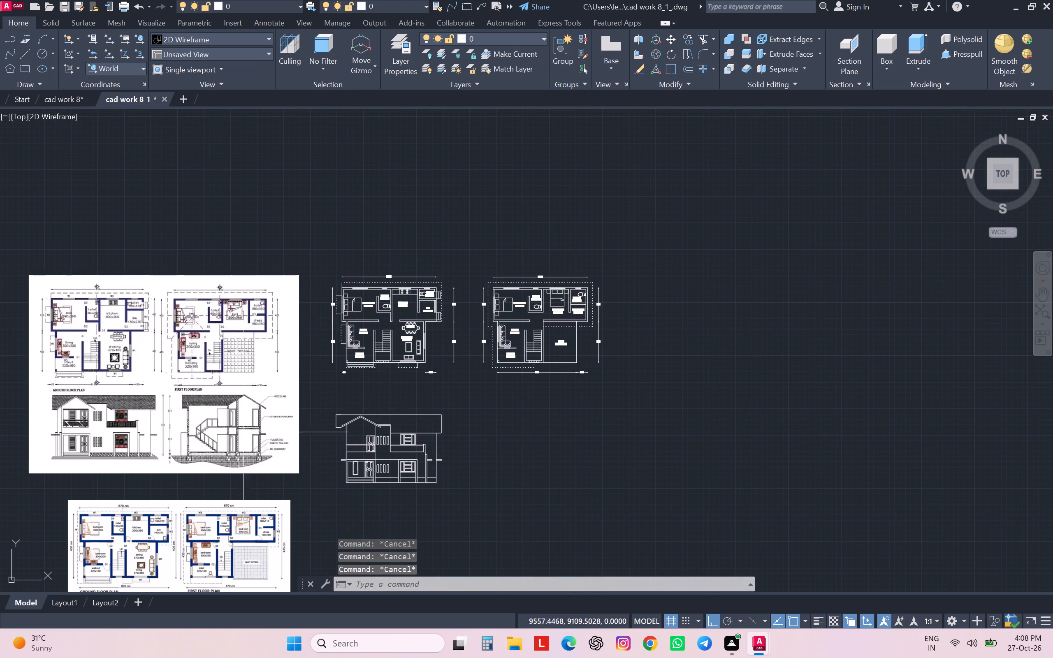
scroll(209, 381, "down", 6)
scroll(198, 394, "up", 4)
scroll(223, 458, "up", 3)
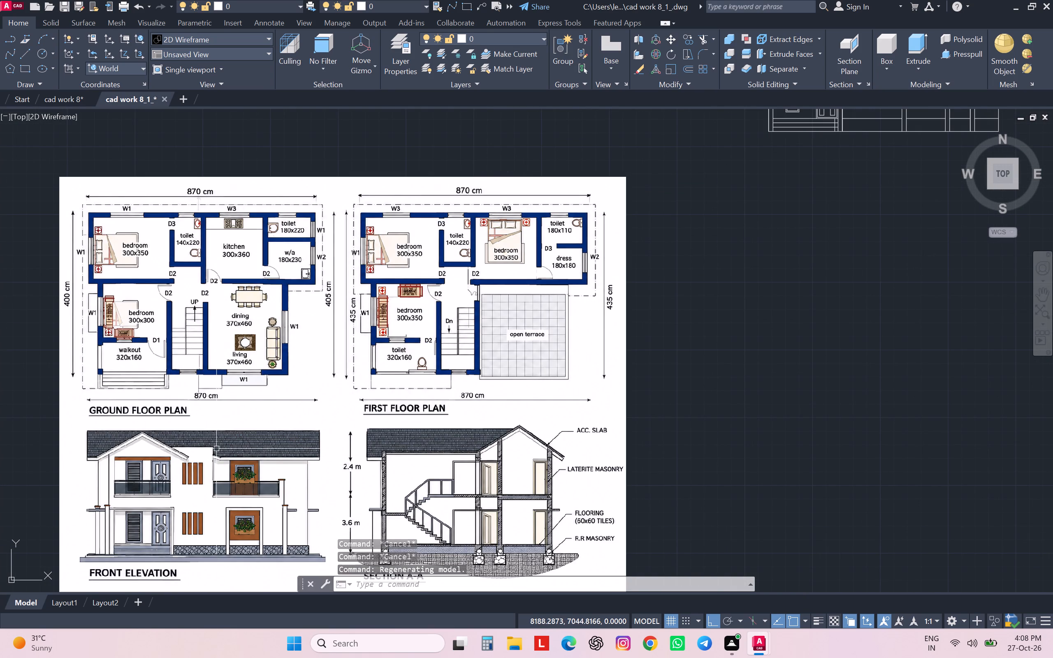
scroll(153, 476, "up", 2)
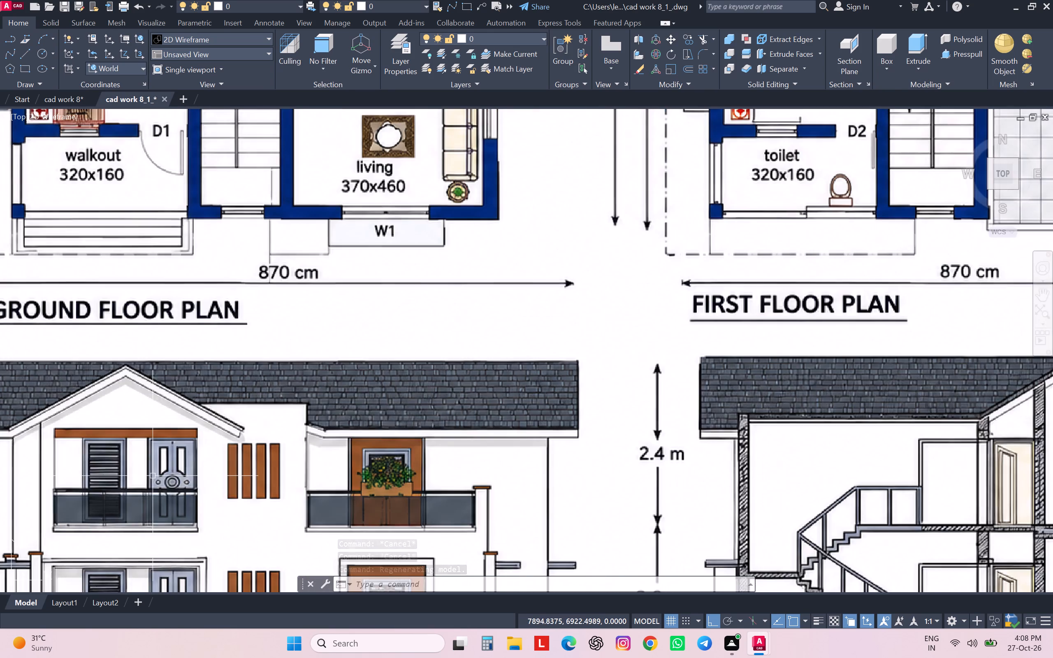
scroll(168, 457, "up", 2)
scroll(170, 438, "down", 6)
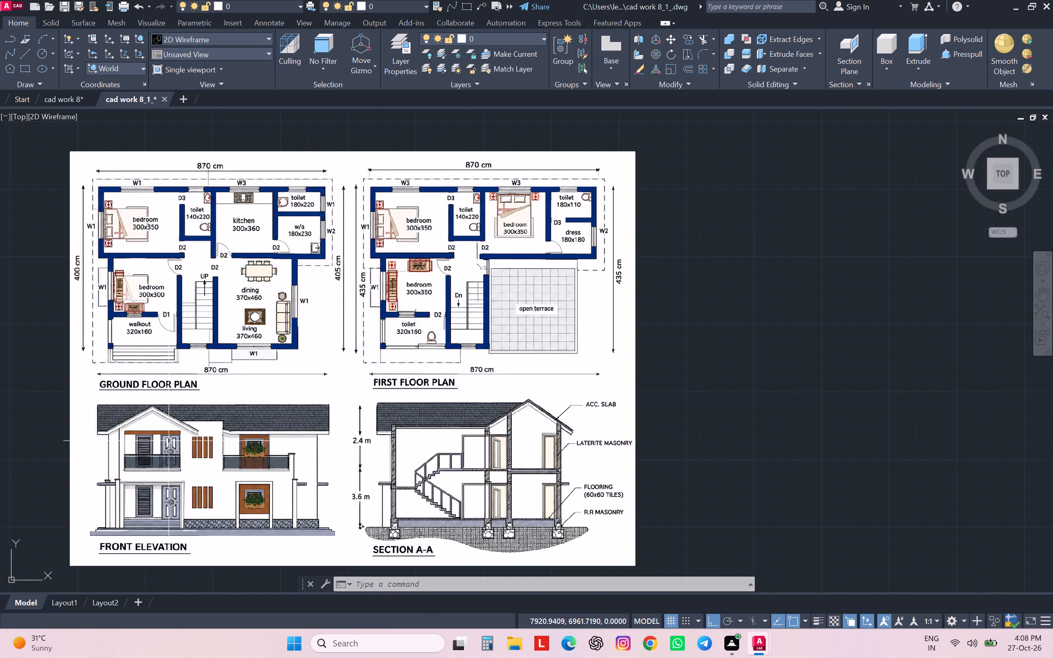
scroll(169, 441, "down", 4)
scroll(160, 373, "up", 4)
scroll(160, 373, "down", 4)
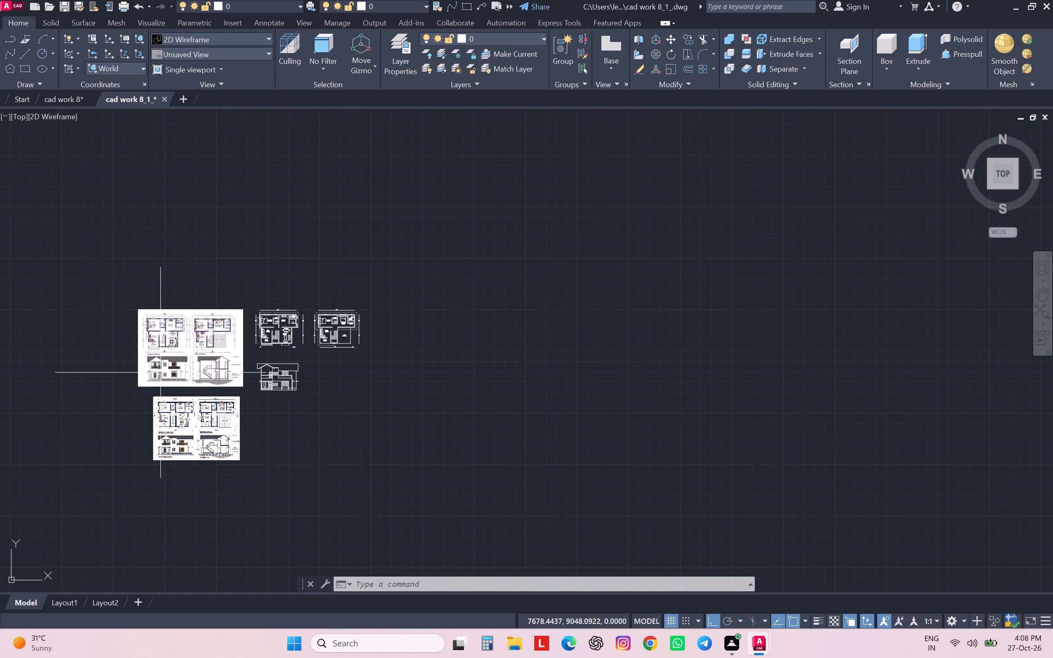
scroll(172, 404, "up", 3)
scroll(153, 325, "down", 1)
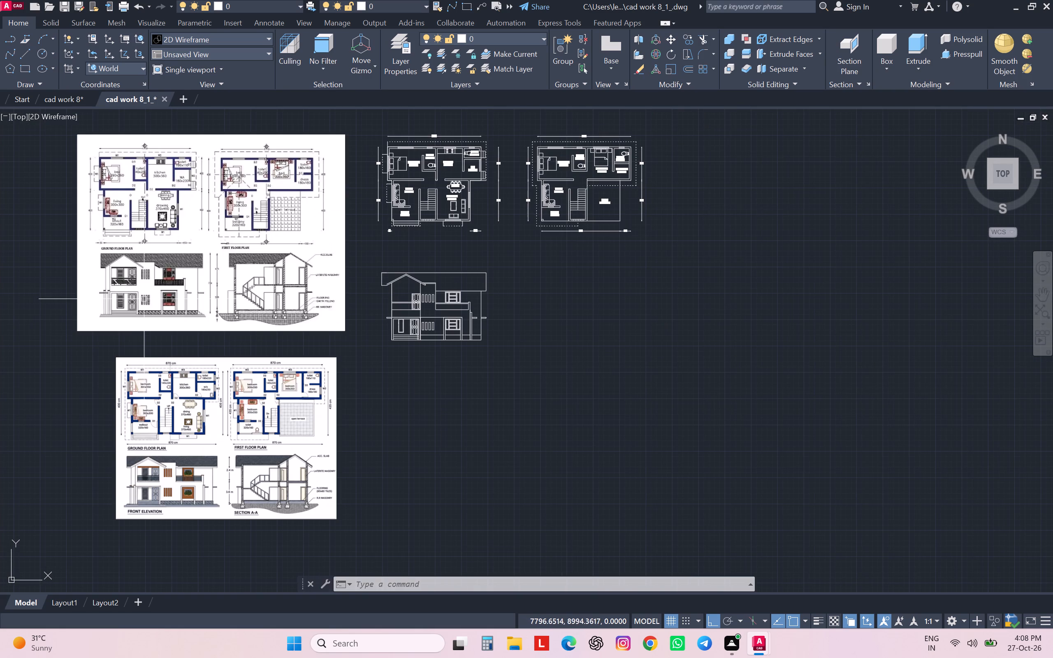
scroll(151, 287, "up", 3)
scroll(151, 283, "down", 1)
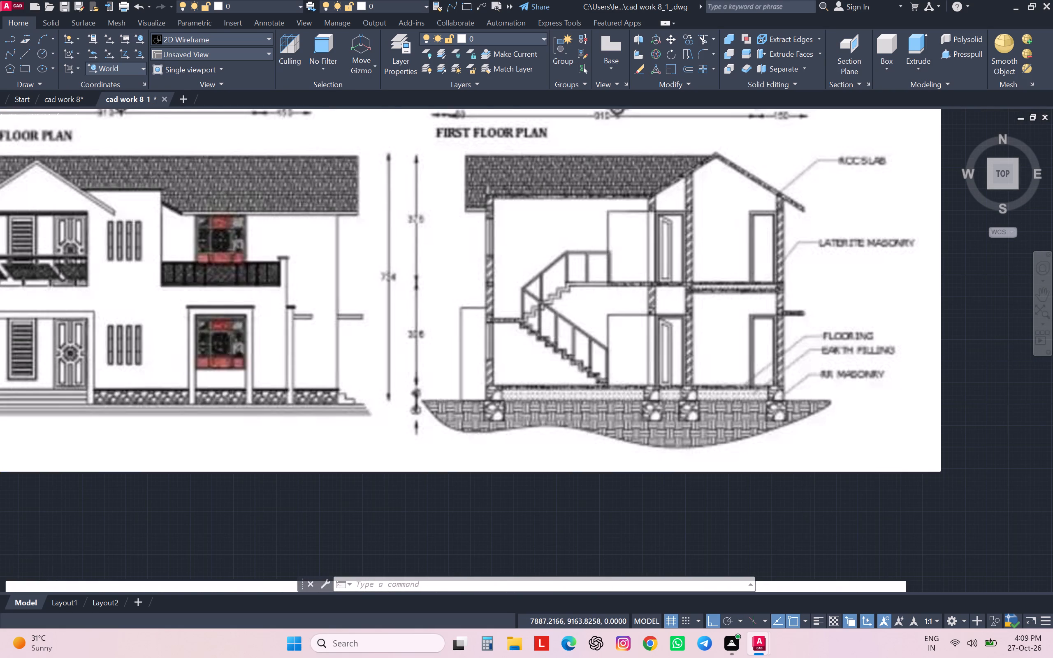
scroll(151, 283, "down", 1)
scroll(111, 274, "up", 2)
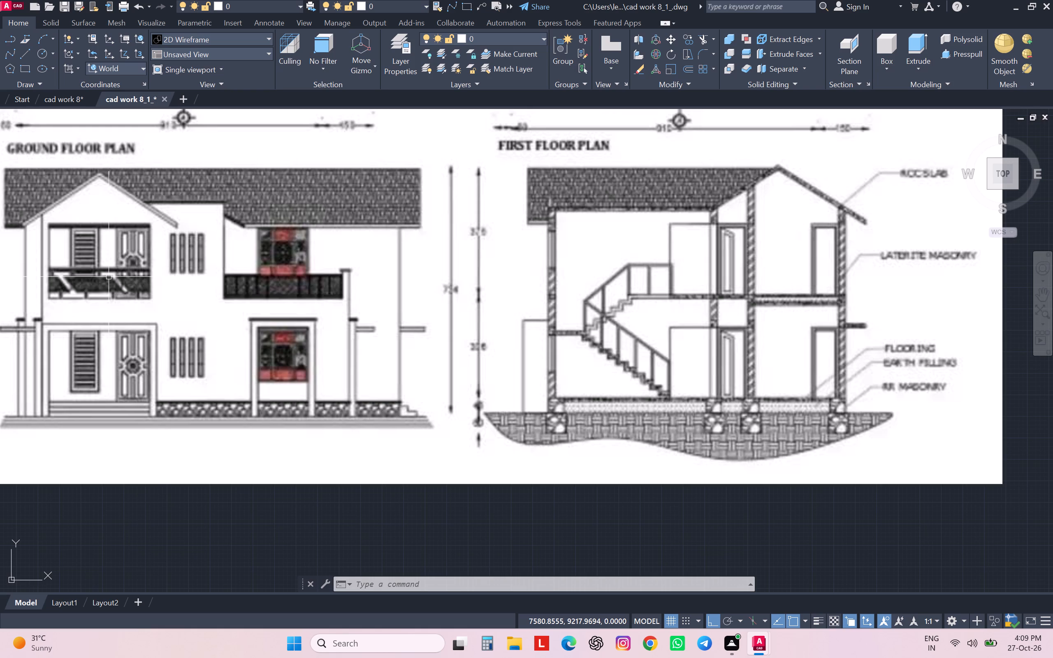
scroll(109, 277, "down", 3)
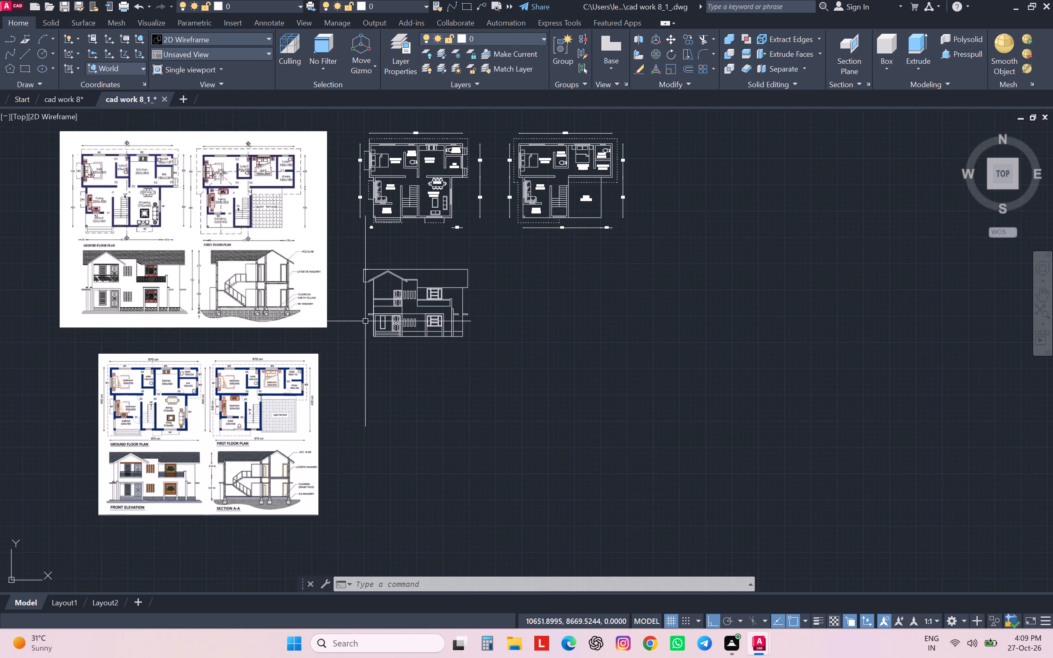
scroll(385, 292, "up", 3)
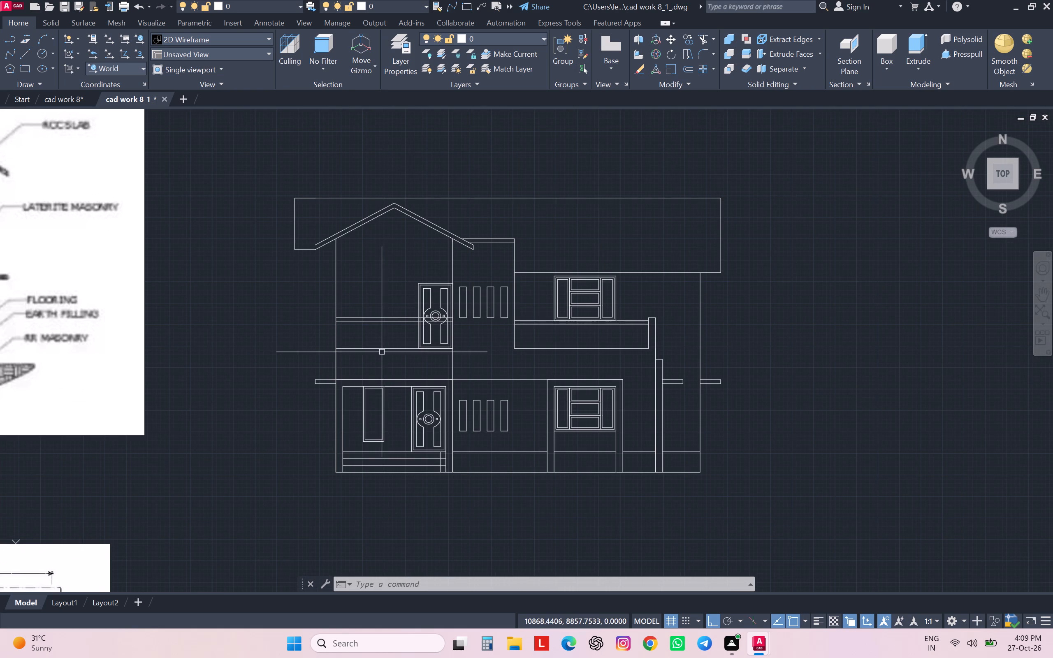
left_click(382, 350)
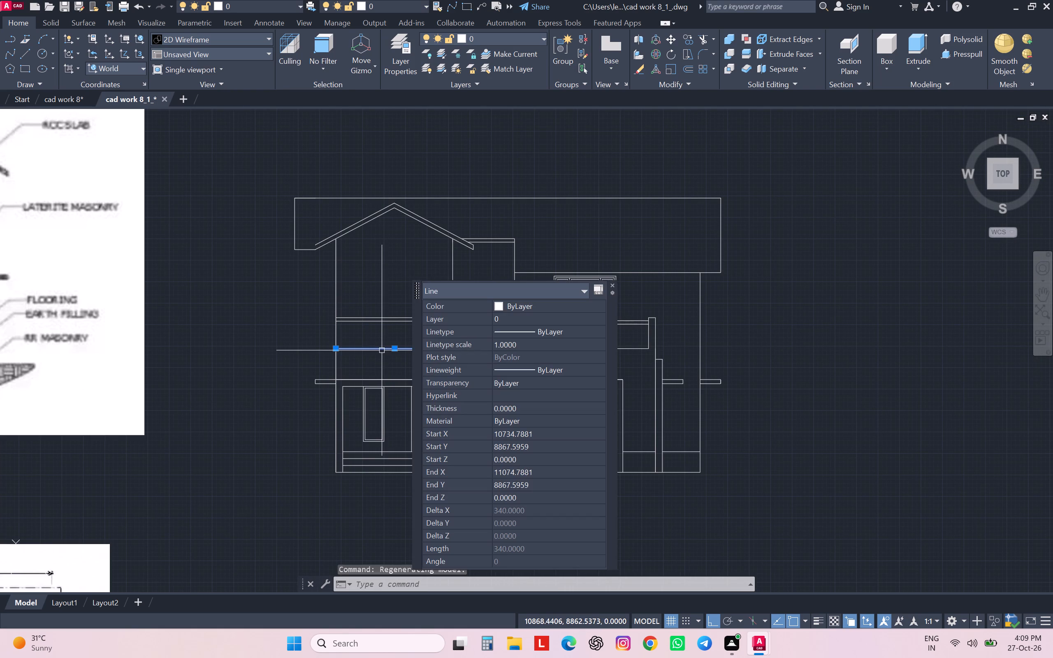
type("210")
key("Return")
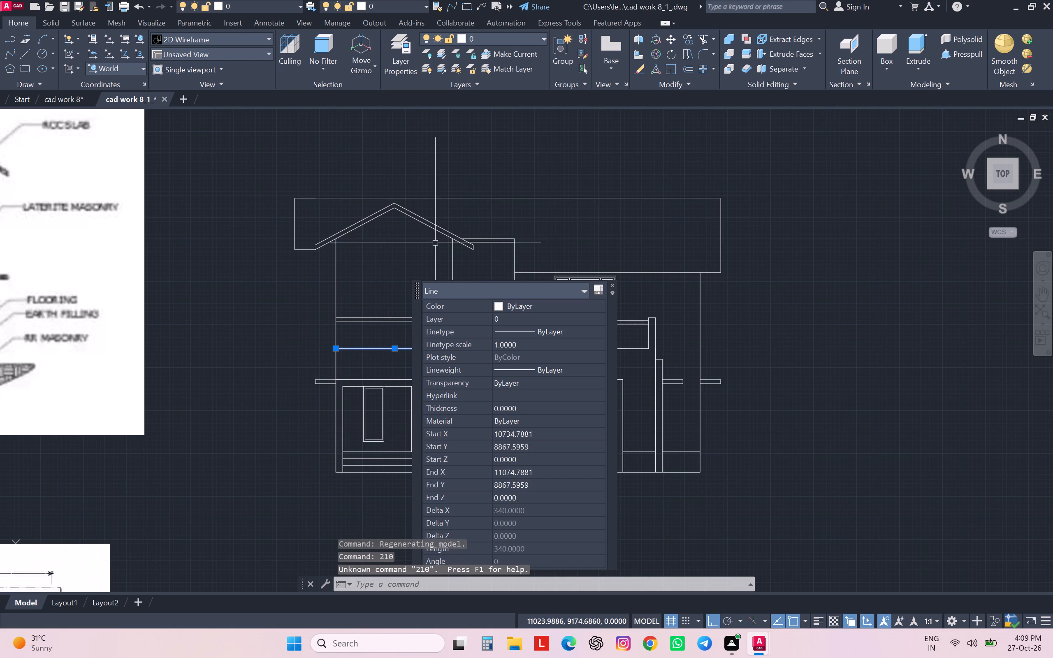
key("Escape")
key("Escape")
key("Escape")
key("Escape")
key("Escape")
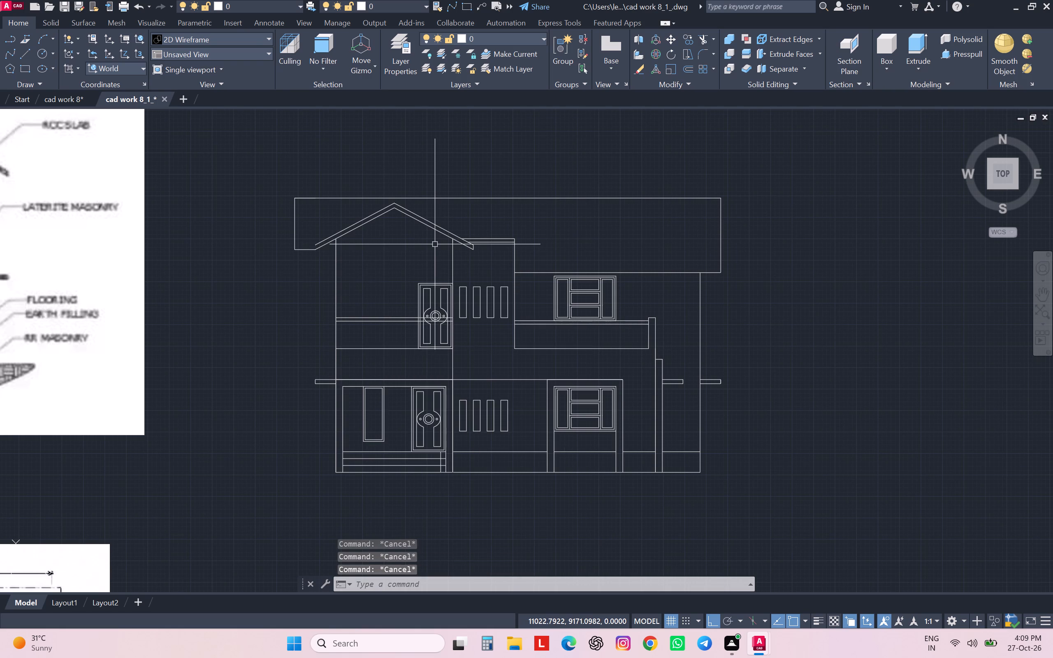
Offset the balcony's bottom line below the gable 210 units upward, placing a horizontal line above the first-floor door.
key("o")
key("Return")
type("210")
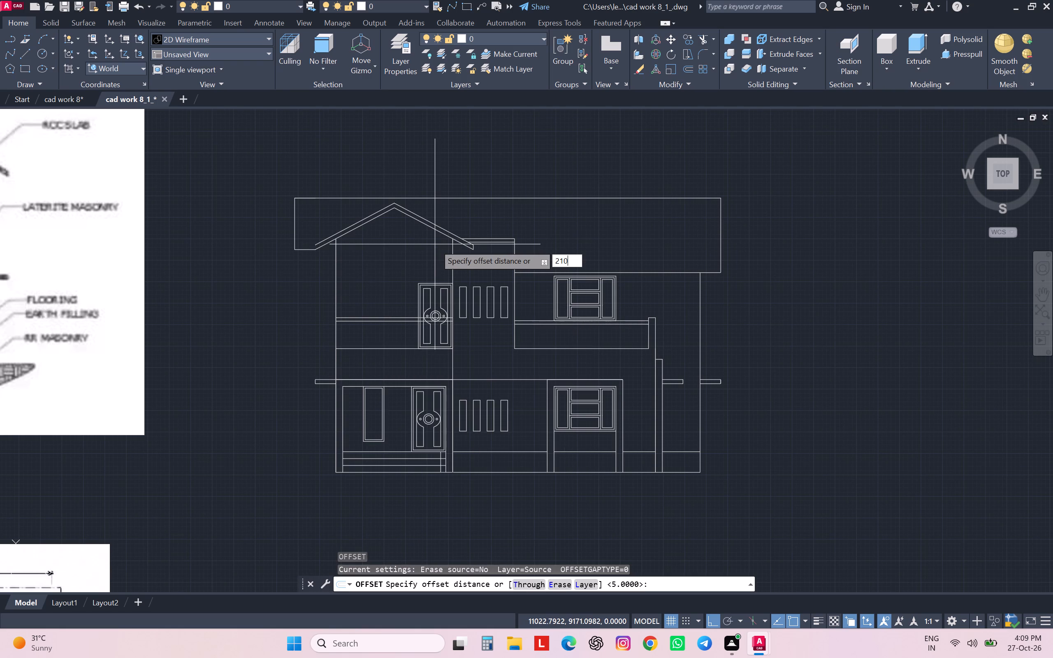
key("Return")
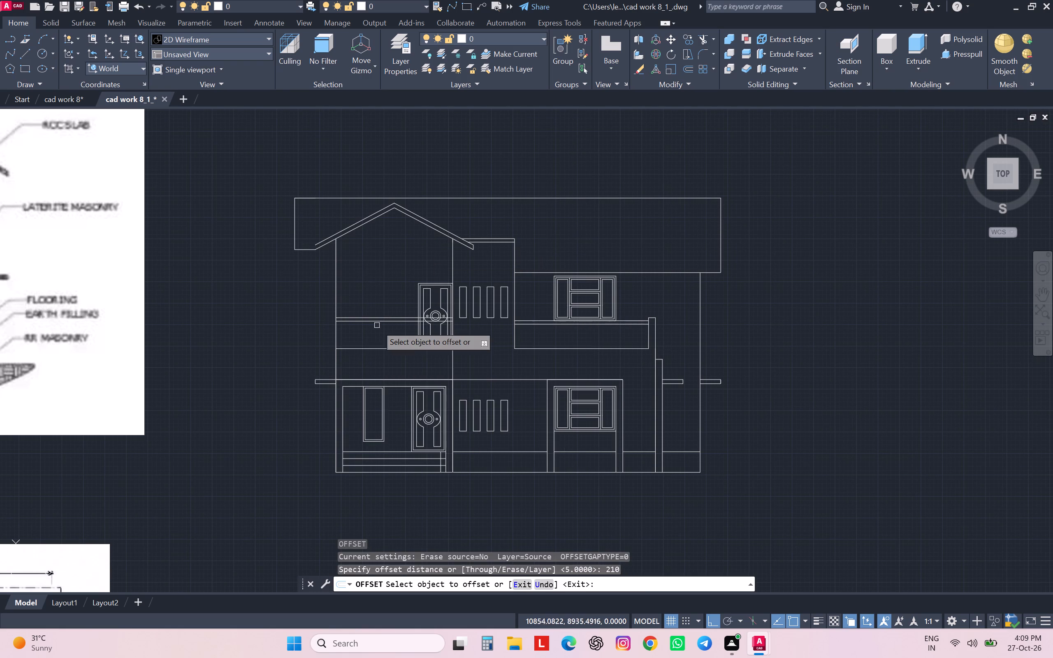
left_click(375, 347)
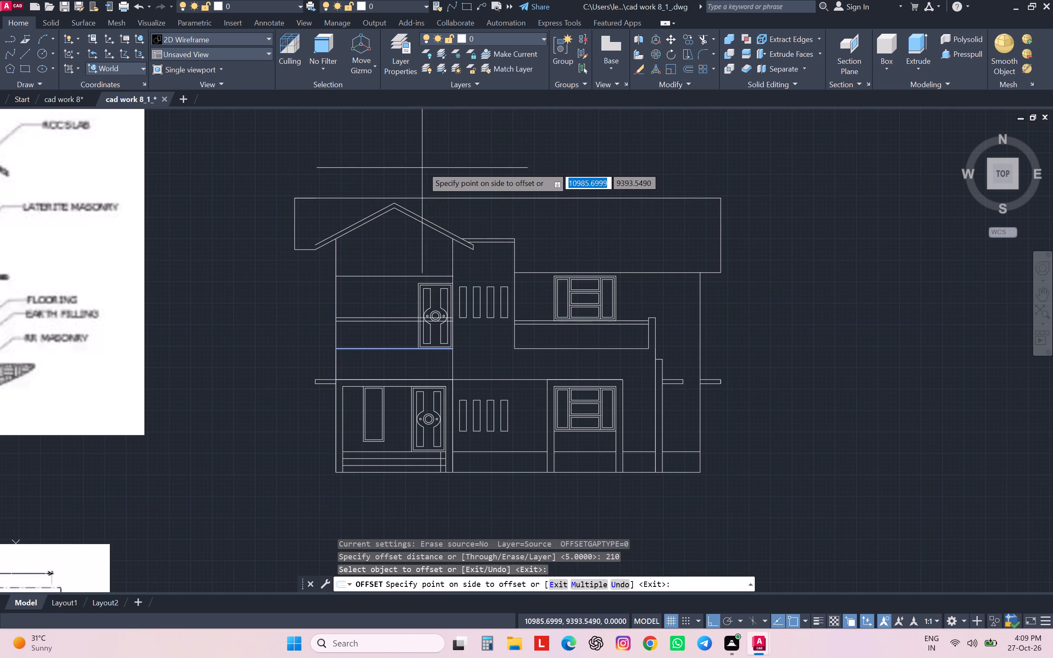
left_click(422, 167)
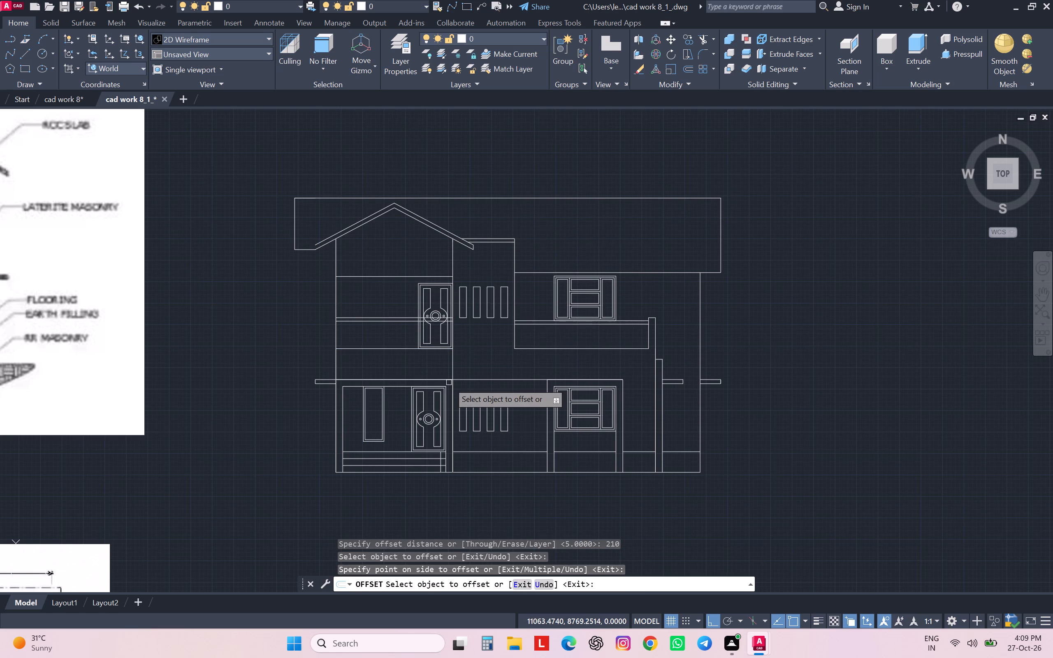
key("Escape")
key("Escape")
key("Escape")
key("Escape")
key("Escape")
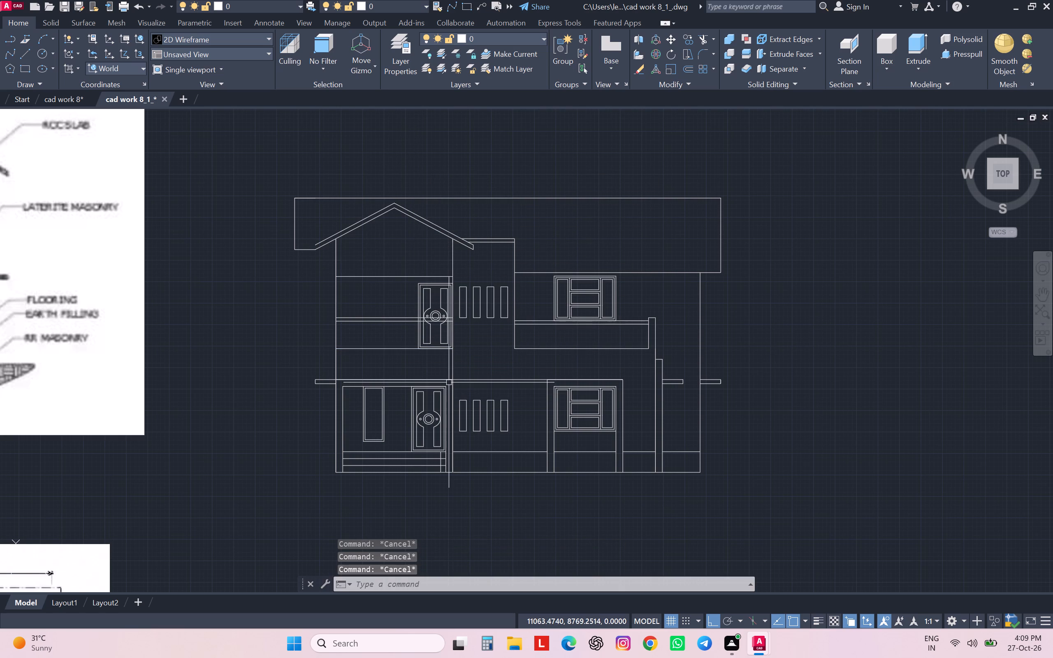
Check the first-floor door's outer frame height with an aligned measurement along its left side, without placing a dimension.
type("da")
key("Return")
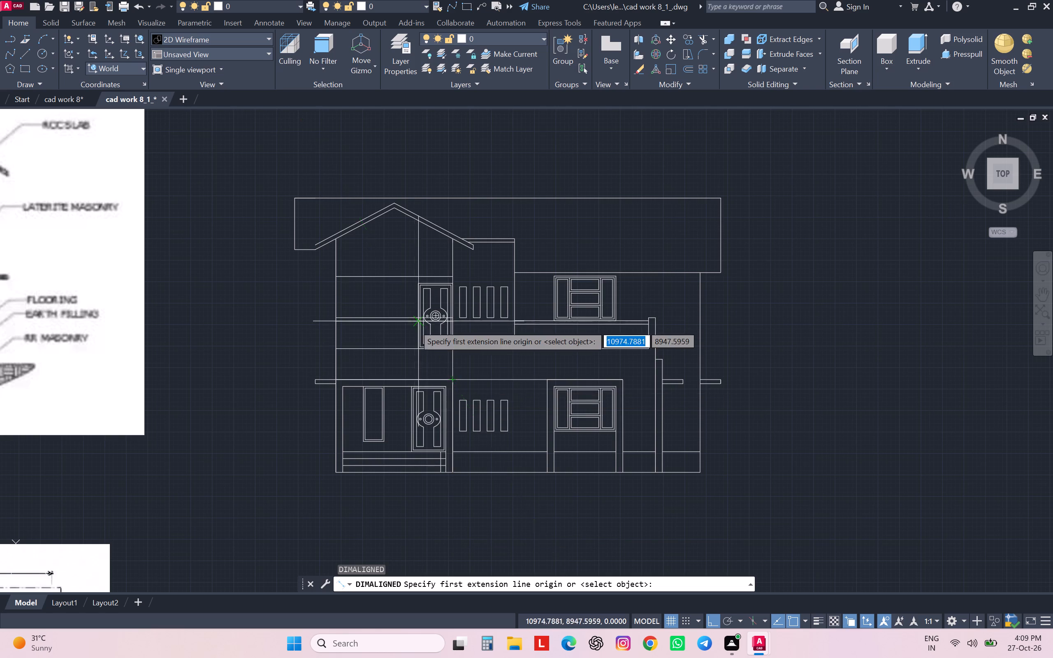
scroll(414, 325, "up", 3)
left_click(426, 156)
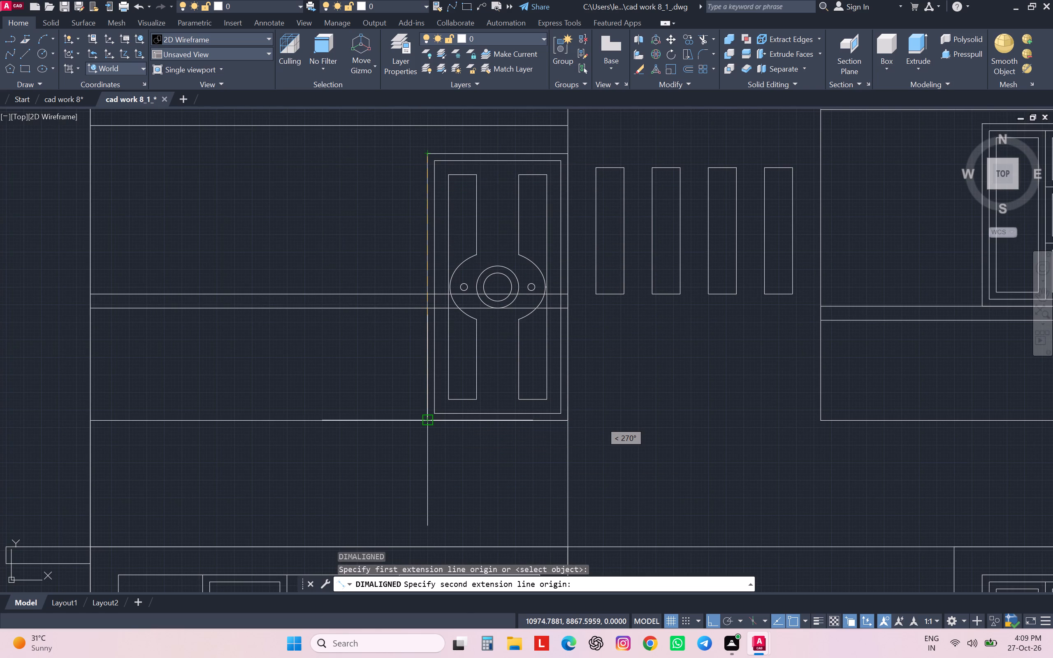
key("Escape")
key("Escape")
key("Escape")
key("Escape")
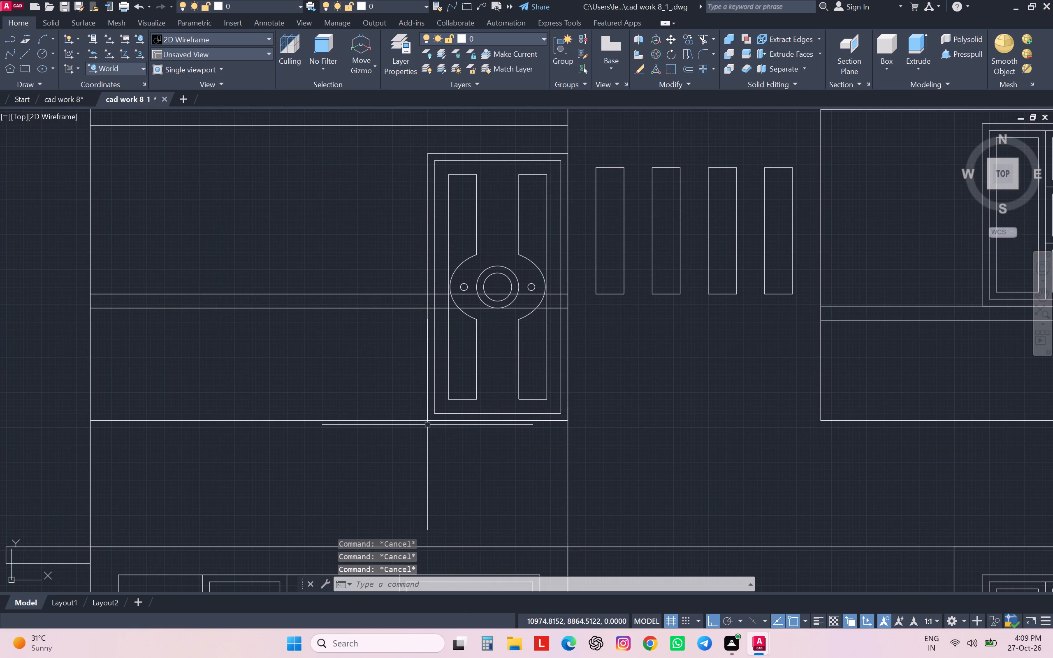
Check the ground-floor door's outer frame height with an aligned measurement from its top-left corner to the plinth line, without placing a dimension.
scroll(428, 425, "down", 2)
scroll(428, 422, "up", 1)
scroll(428, 404, "down", 1)
scroll(434, 339, "down", 1)
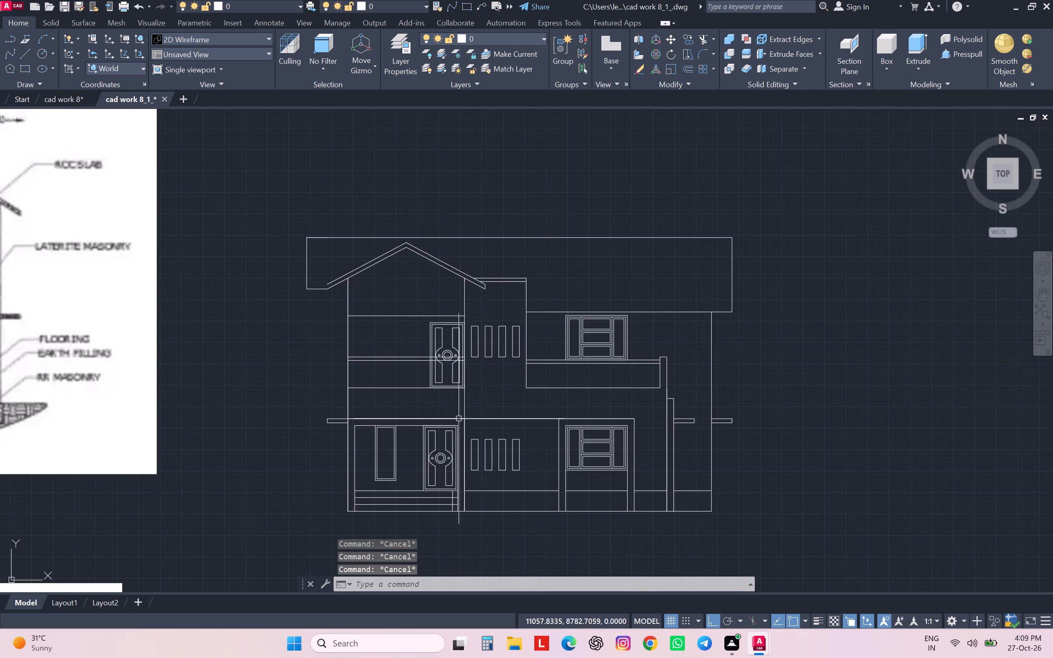
scroll(459, 459, "down", 1)
key("space")
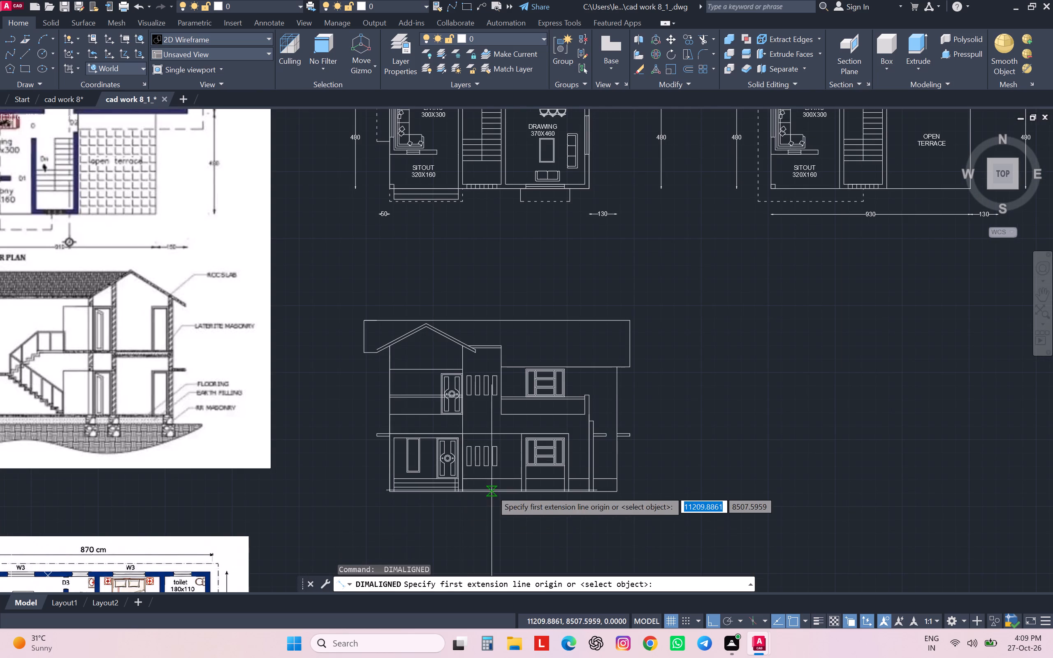
scroll(476, 480, "up", 2)
scroll(475, 480, "down", 1)
scroll(475, 480, "up", 1)
scroll(363, 405, "up", 3)
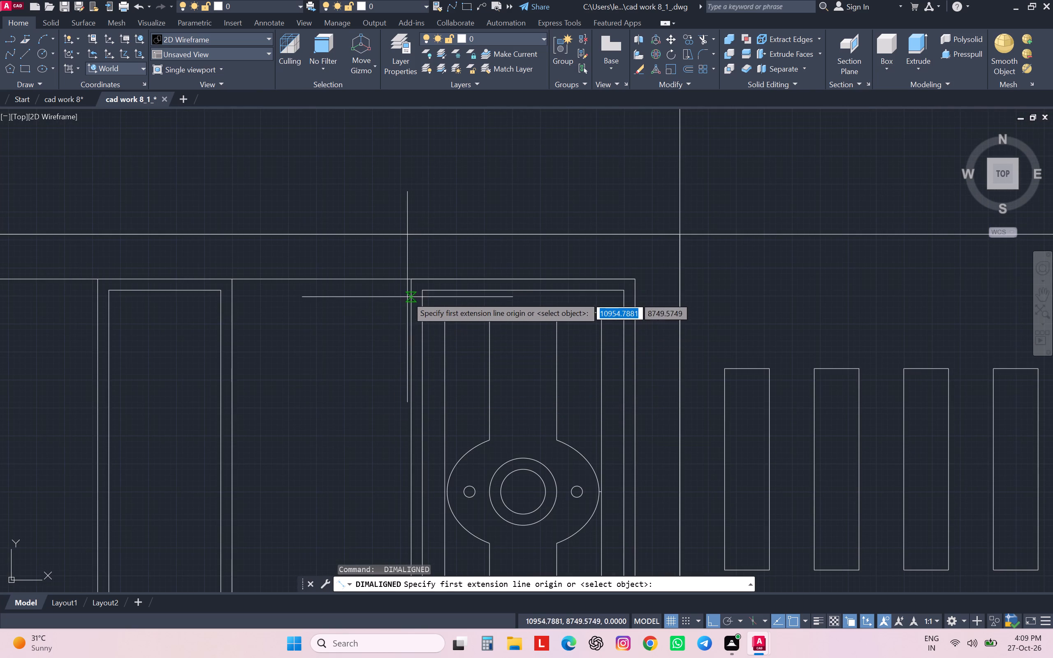
left_click(407, 276)
scroll(407, 276, "down", 3)
scroll(407, 276, "up", 2)
scroll(406, 447, "up", 3)
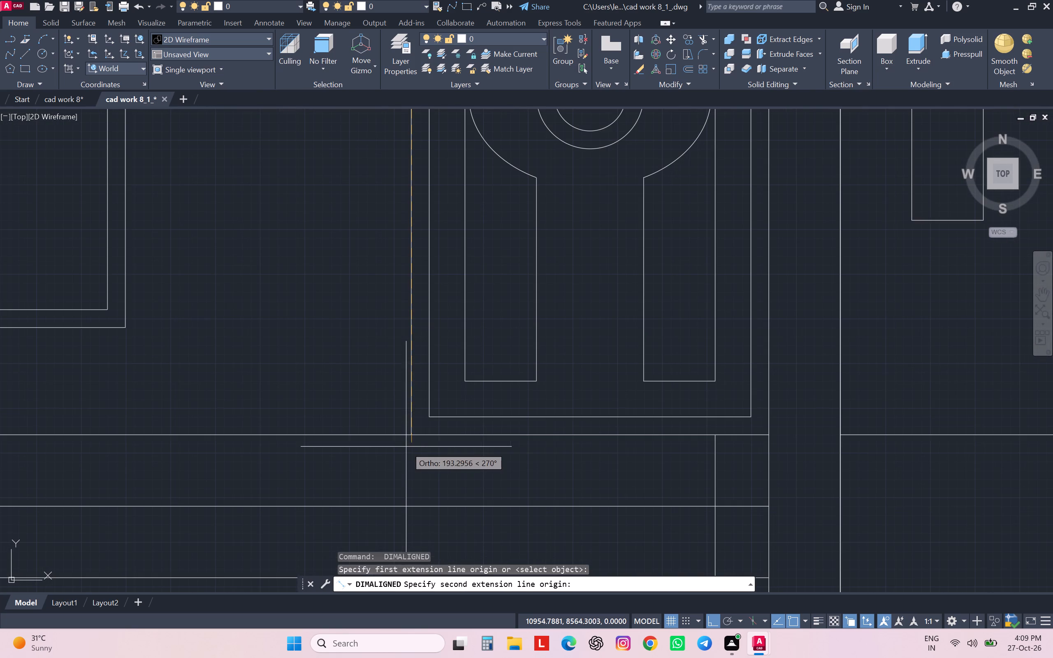
scroll(407, 437, "down", 2)
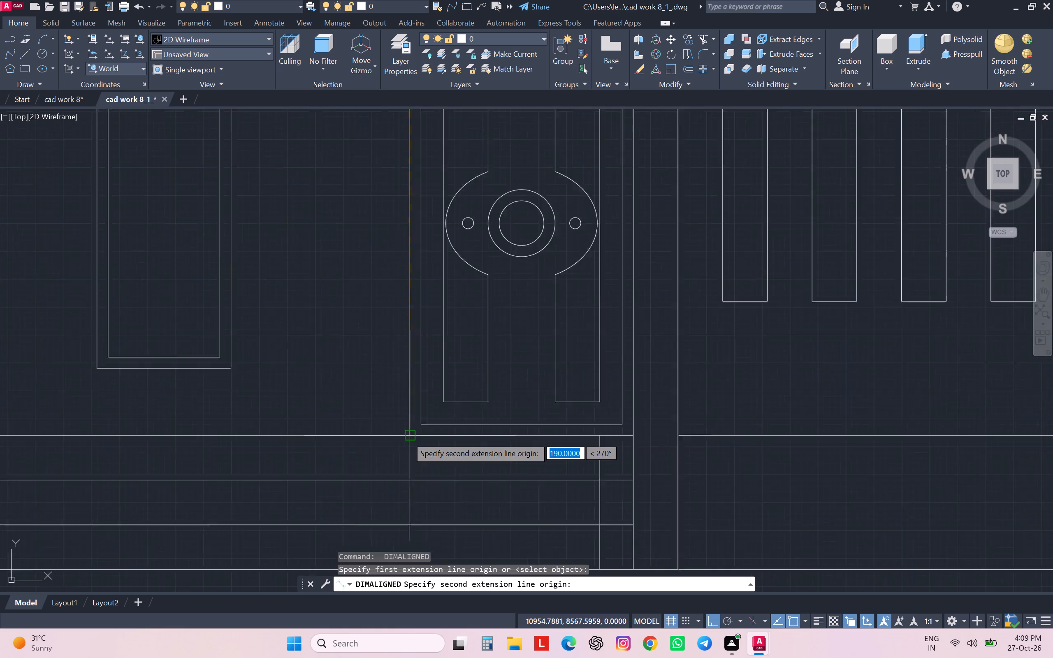
scroll(407, 437, "down", 1)
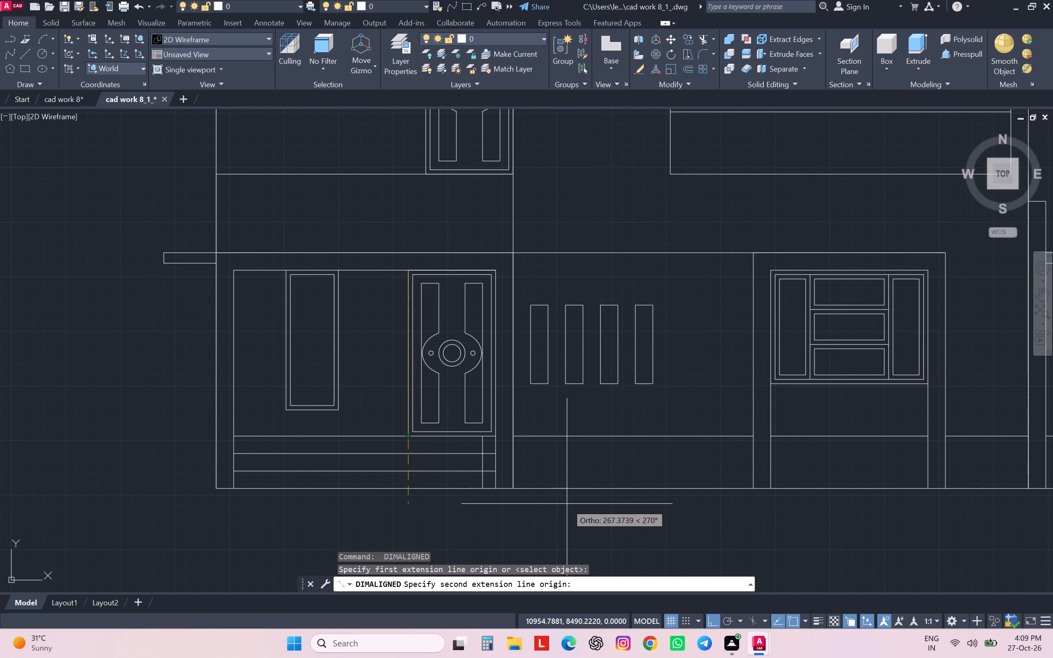
key("Escape")
key("Escape")
key("Escape")
key("Escape")
key("Escape")
key("Escape")
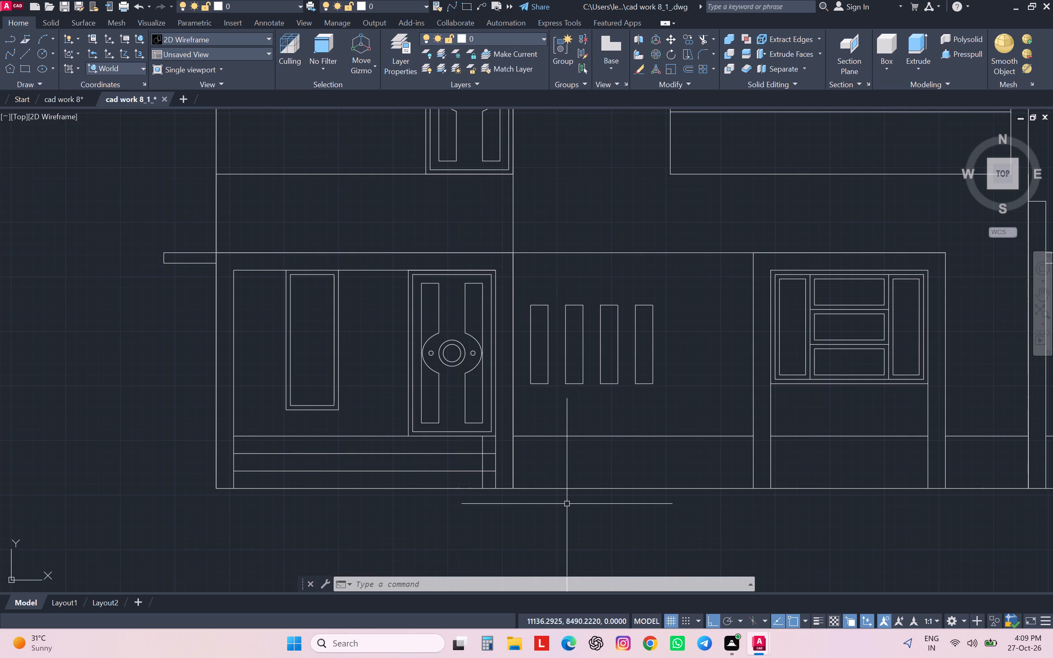
Examine the front elevation's doors and windows on both floors alongside the reference drawings.
scroll(567, 504, "down", 4)
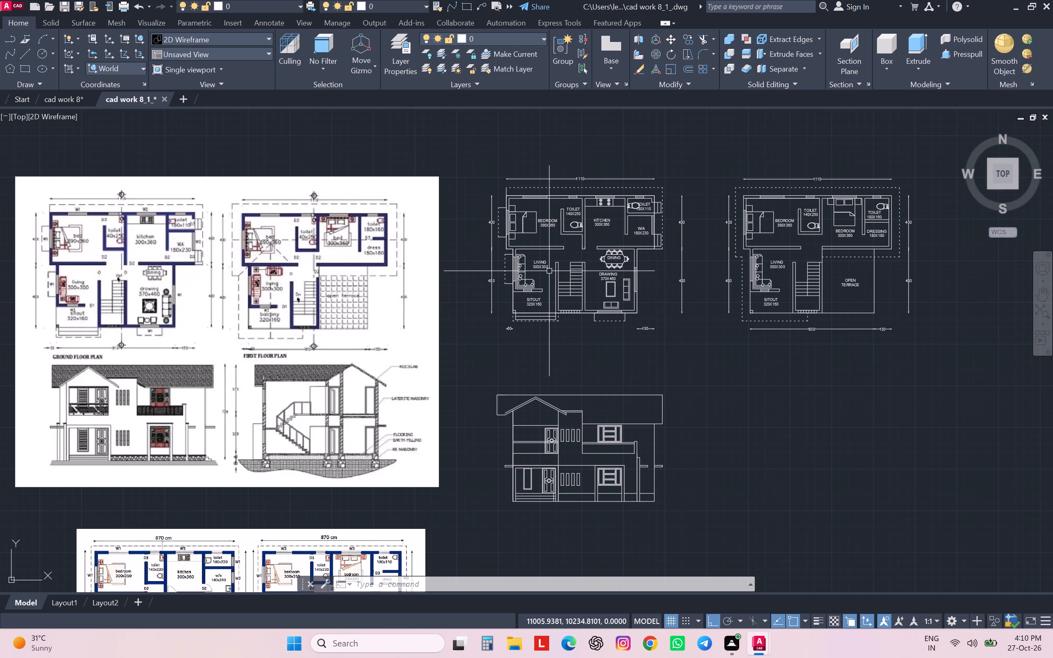
scroll(555, 483, "up", 2)
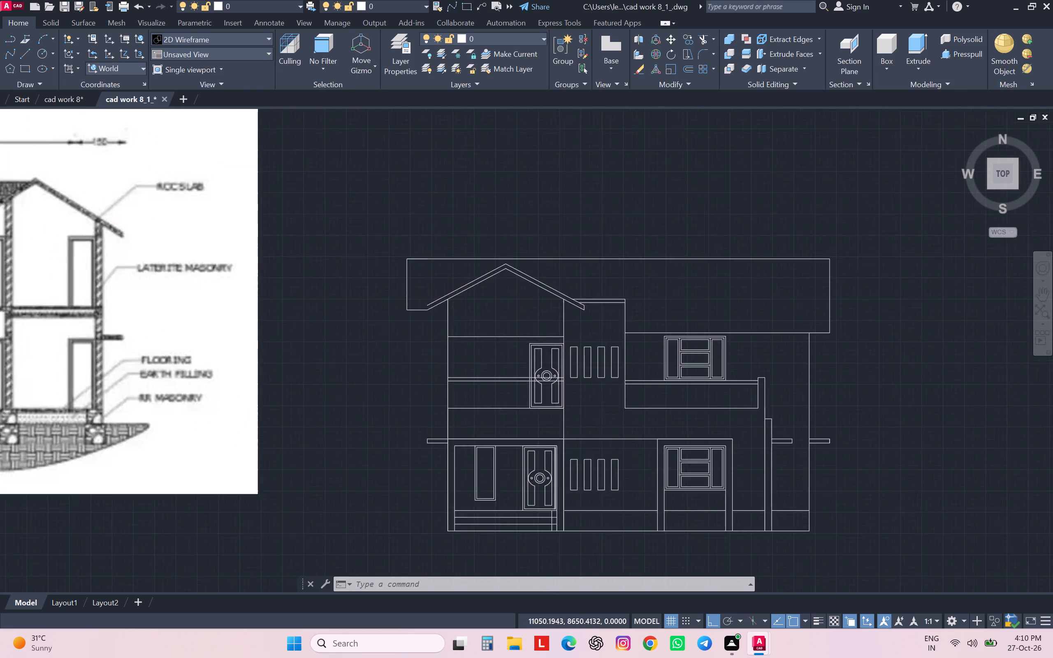
scroll(555, 482, "up", 1)
middle_click_drag(542, 458, 527, 412)
scroll(527, 412, "up", 1)
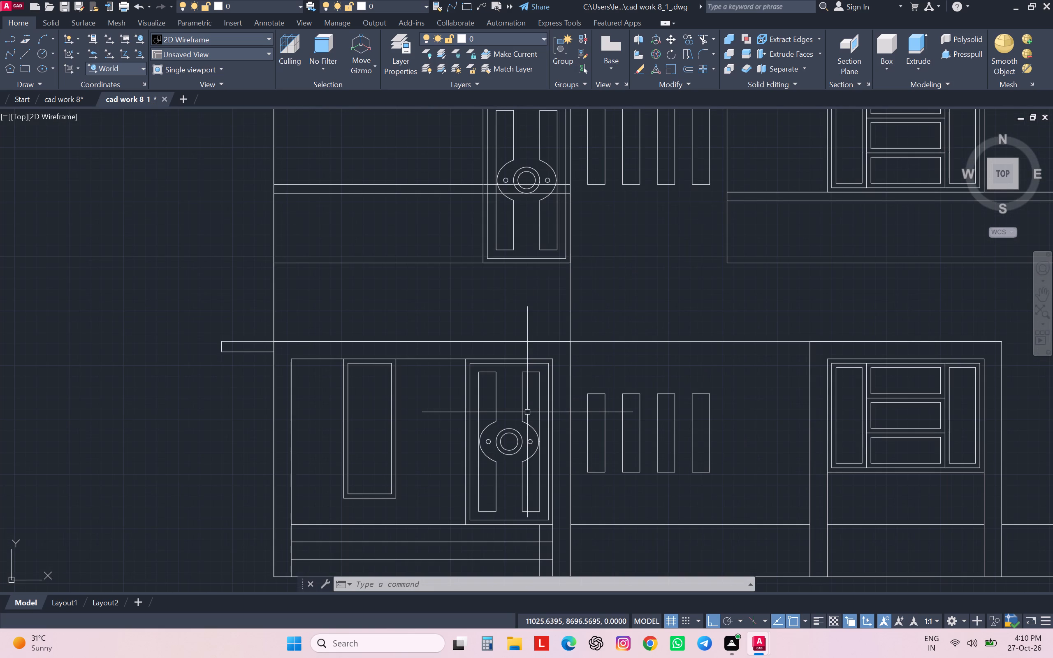
scroll(561, 401, "down", 3)
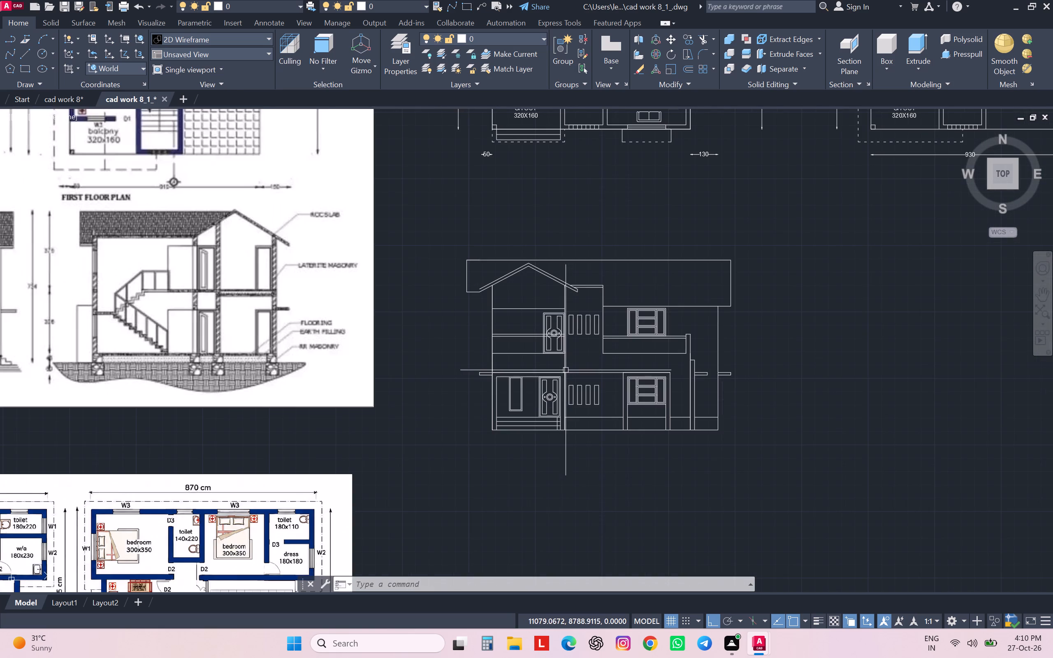
scroll(560, 407, "down", 2)
scroll(560, 407, "up", 1)
scroll(560, 407, "down", 1)
scroll(560, 407, "up", 1)
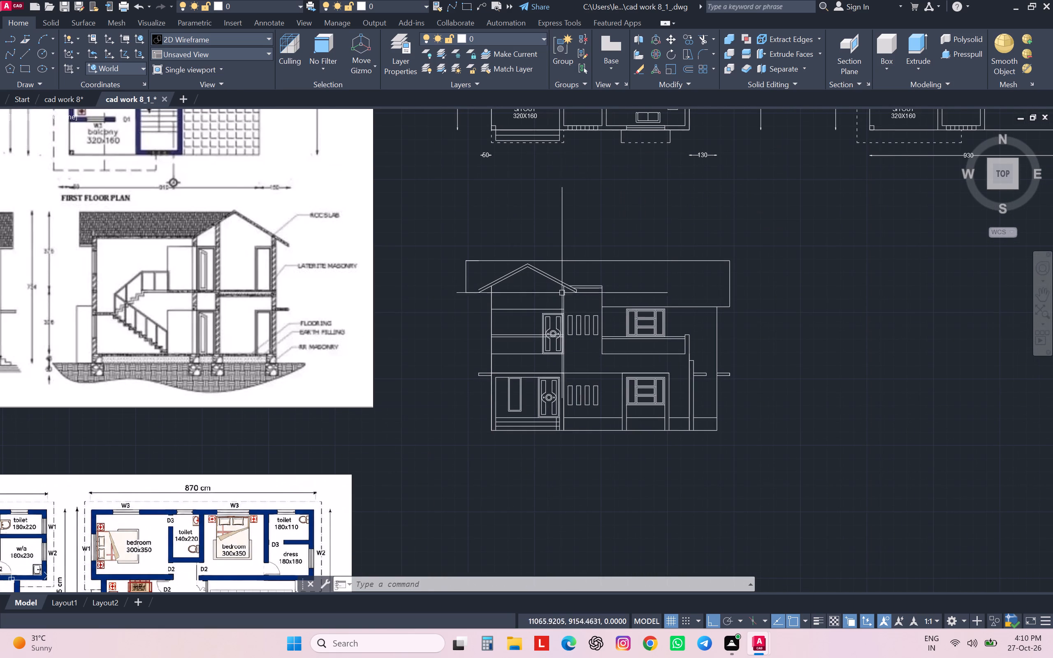
scroll(553, 315, "down", 1)
Offset the horizontal line above the first-floor balcony door 20 units downward to mark the opening's head.
scroll(553, 315, "up", 2)
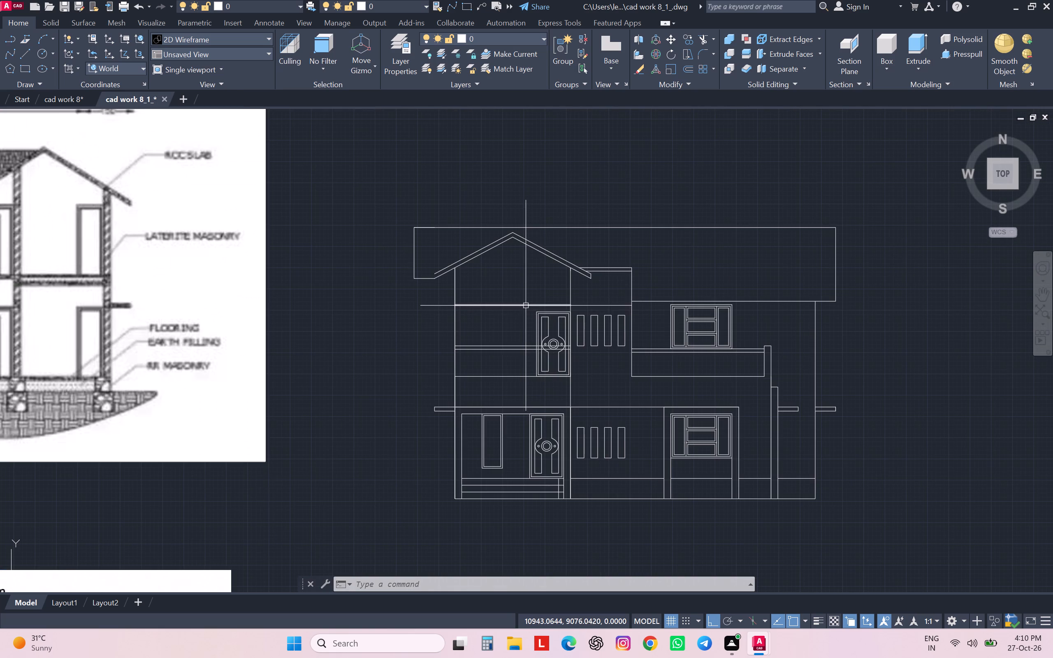
left_click(526, 306)
key("o")
key("Return")
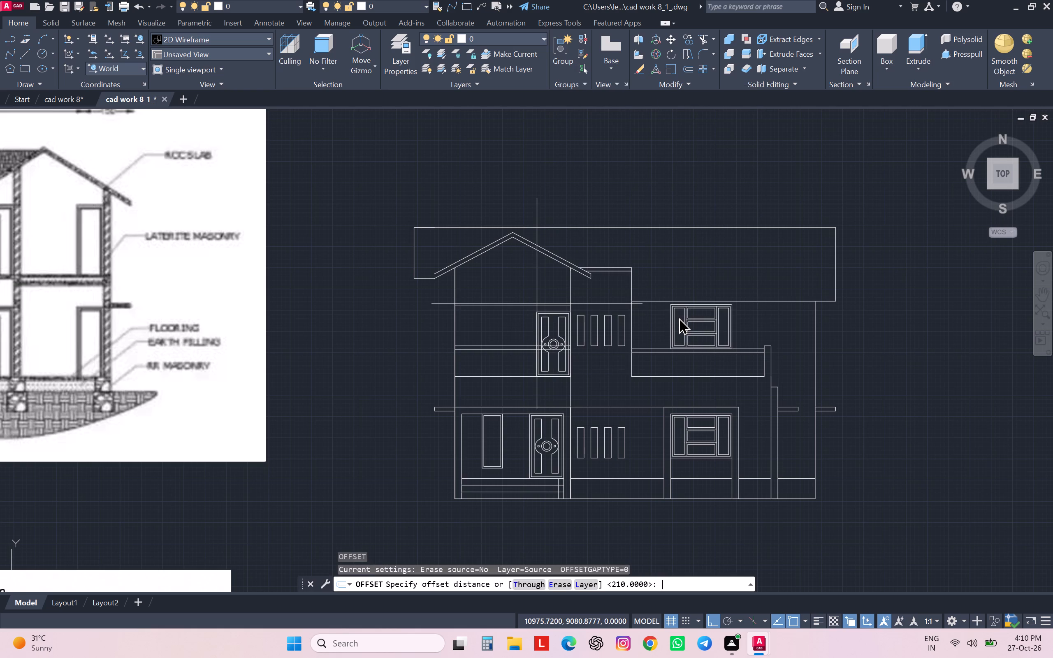
type("20")
key("Return")
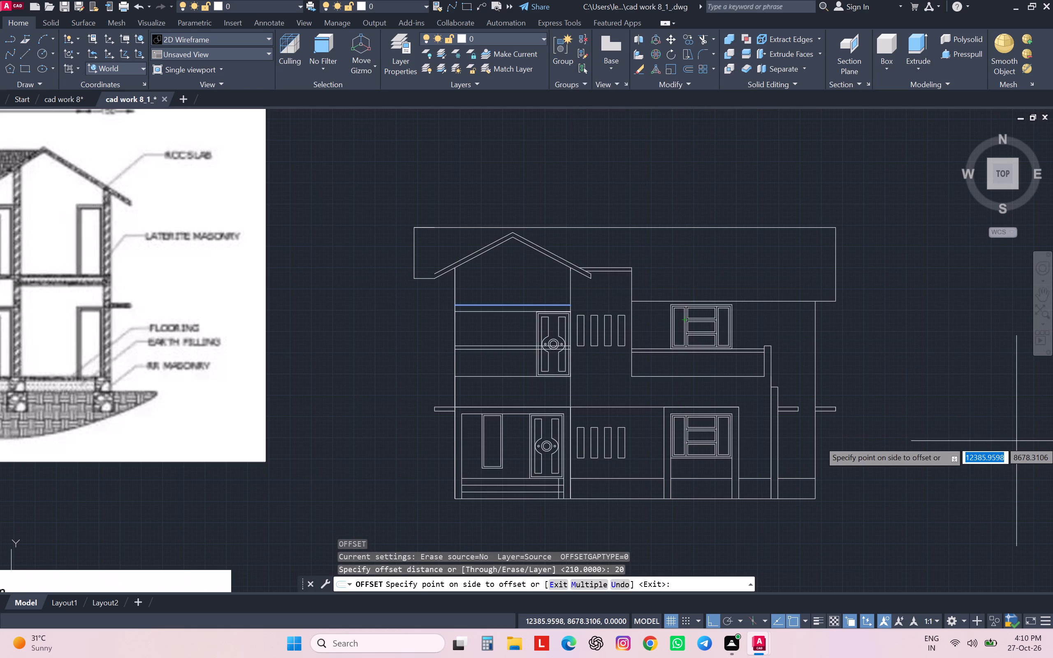
left_click(1016, 441)
scroll(890, 421, "down", 2)
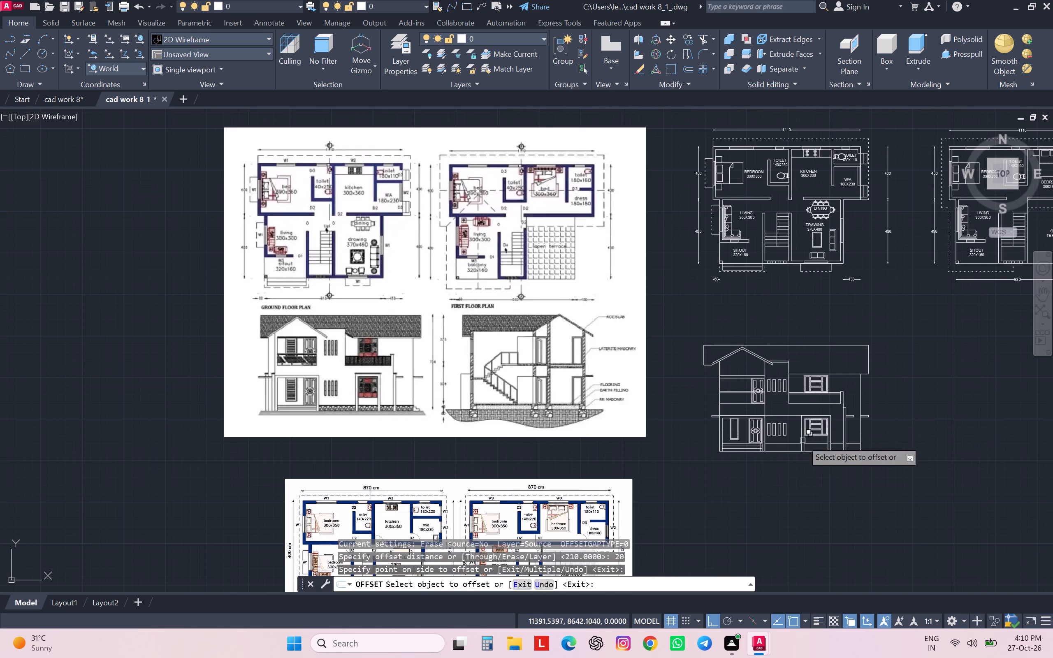
scroll(728, 444, "up", 1)
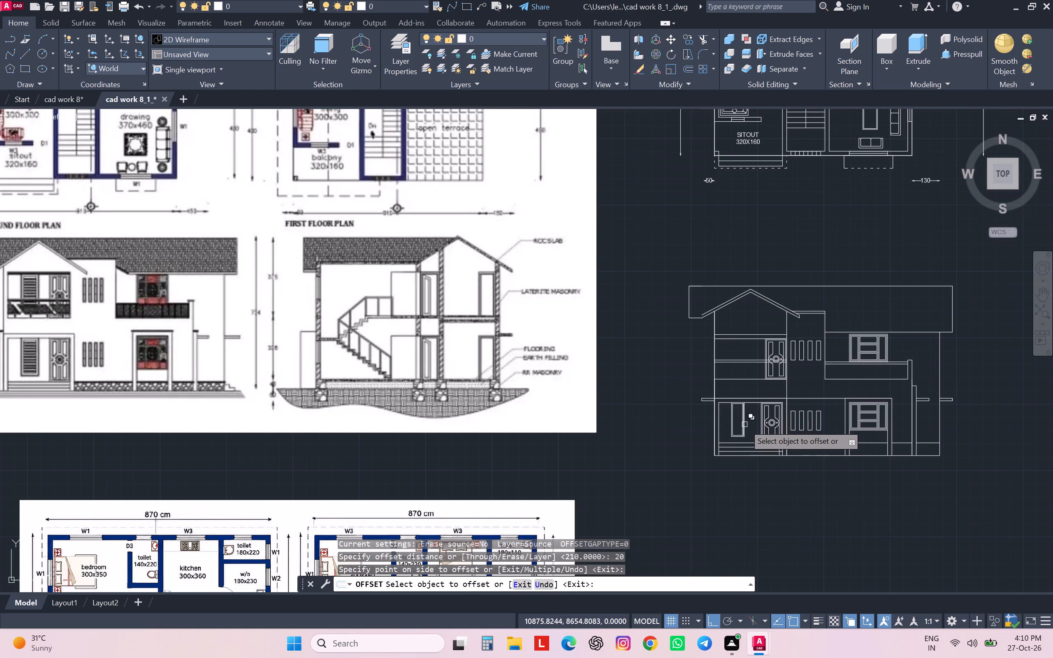
scroll(745, 424, "up", 2)
key("Escape")
key("Escape")
key("Escape")
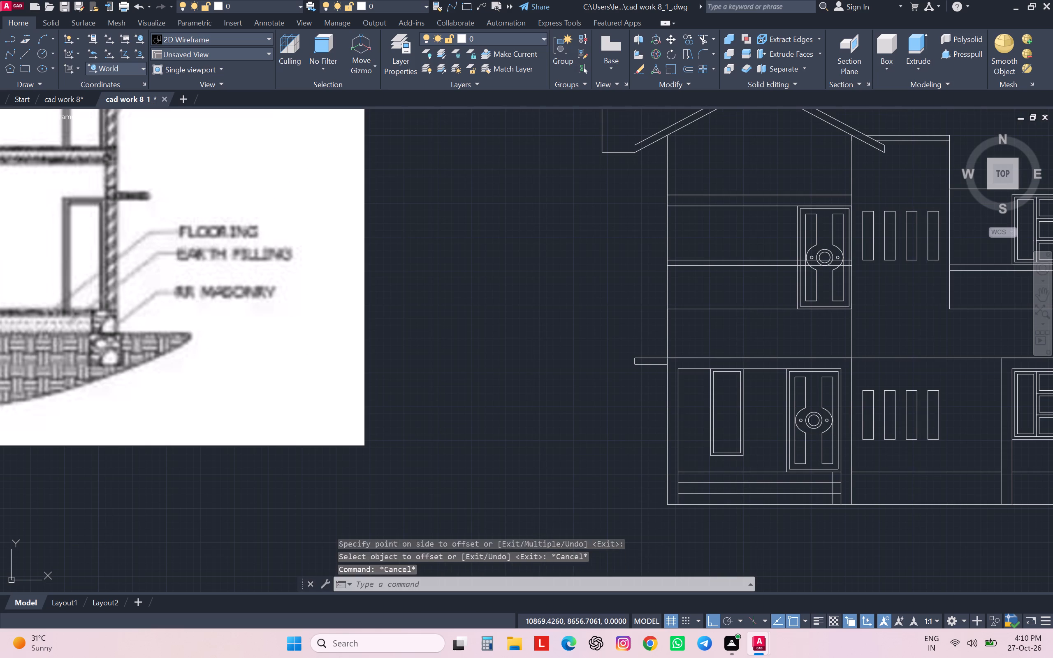
key("Escape")
key("Escape")
Copy the narrow ground-floor window straight up to the first floor, its top-right corner on the lower head line.
scroll(750, 384, "up", 2)
left_click(744, 354)
scroll(656, 417, "down", 2)
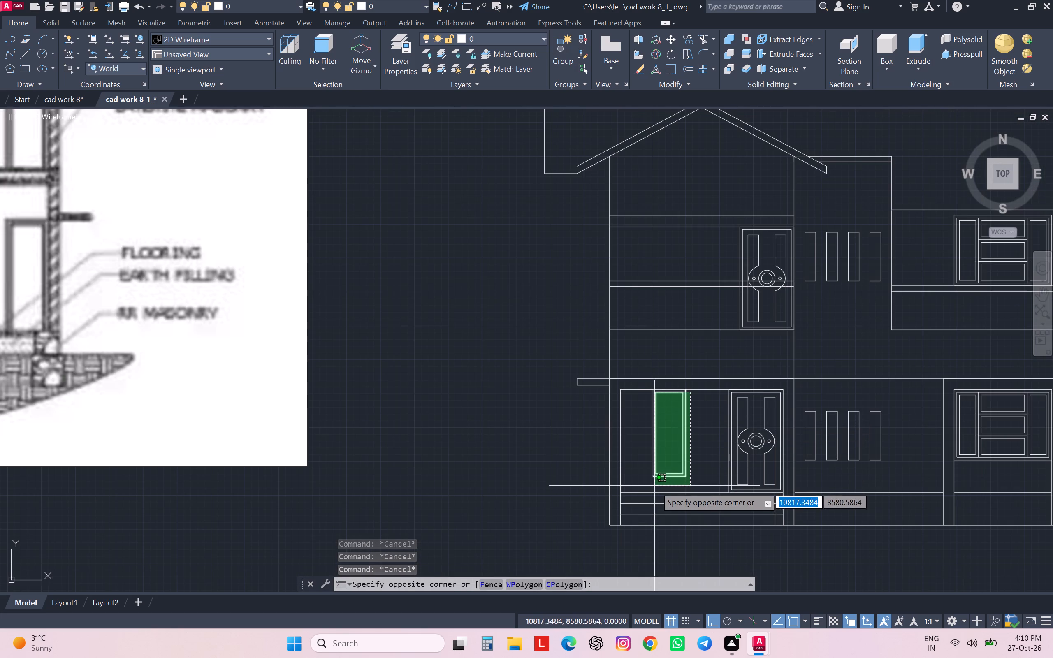
left_click(643, 486)
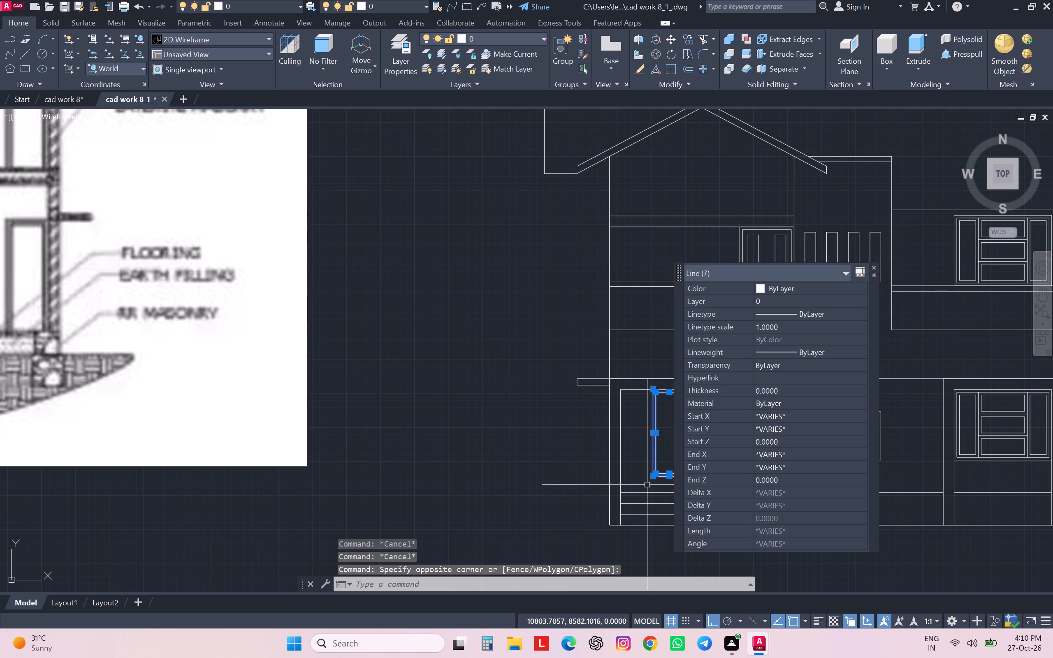
key("c")
key("o")
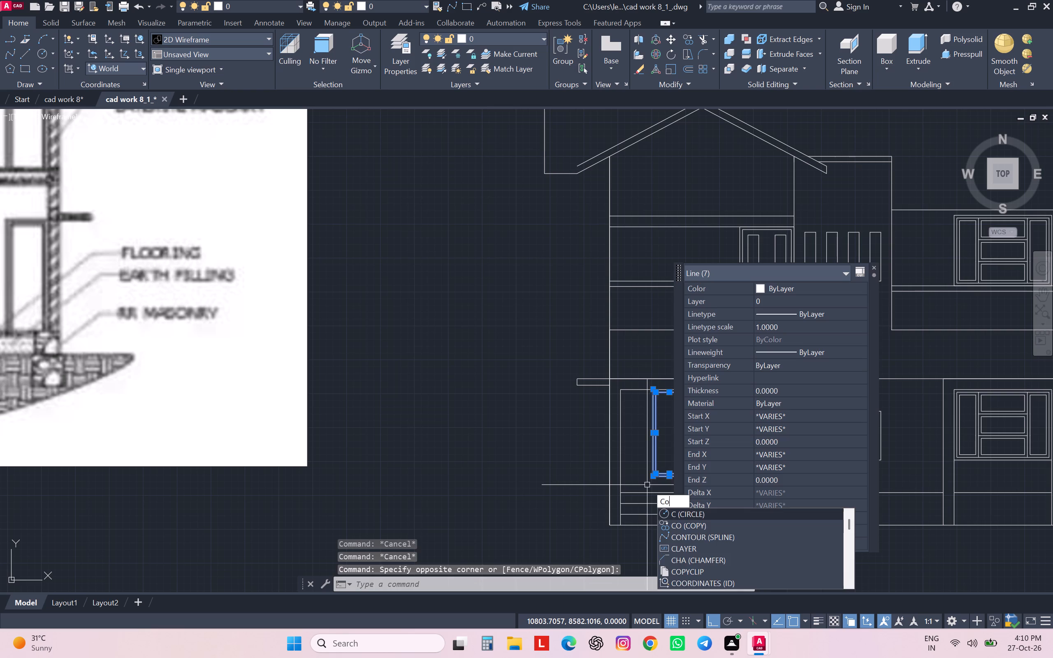
key("Return")
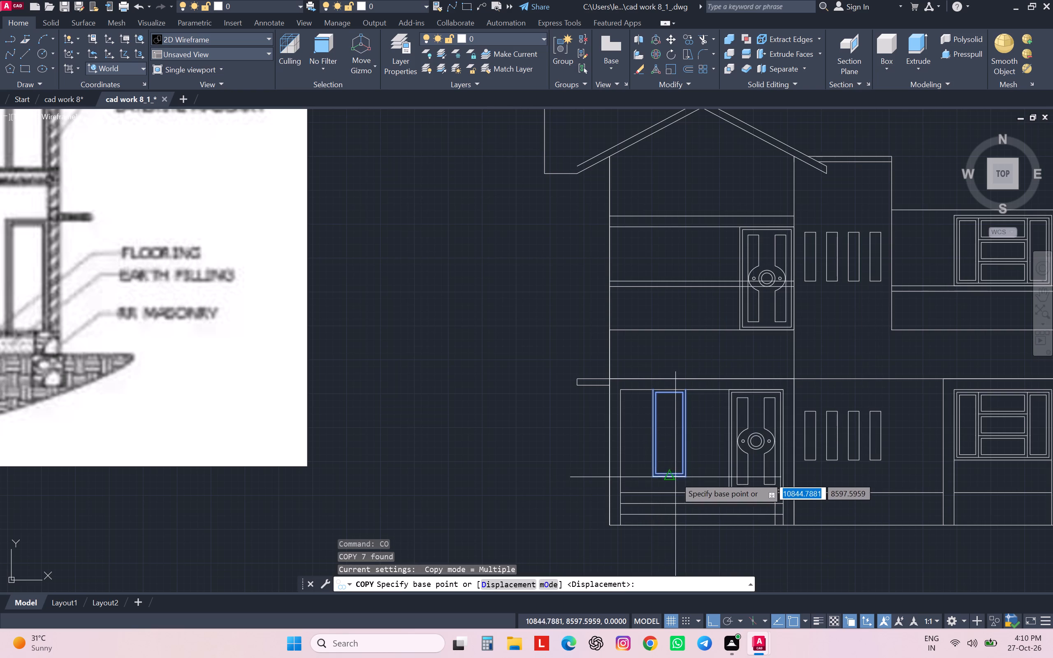
scroll(677, 477, "up", 1)
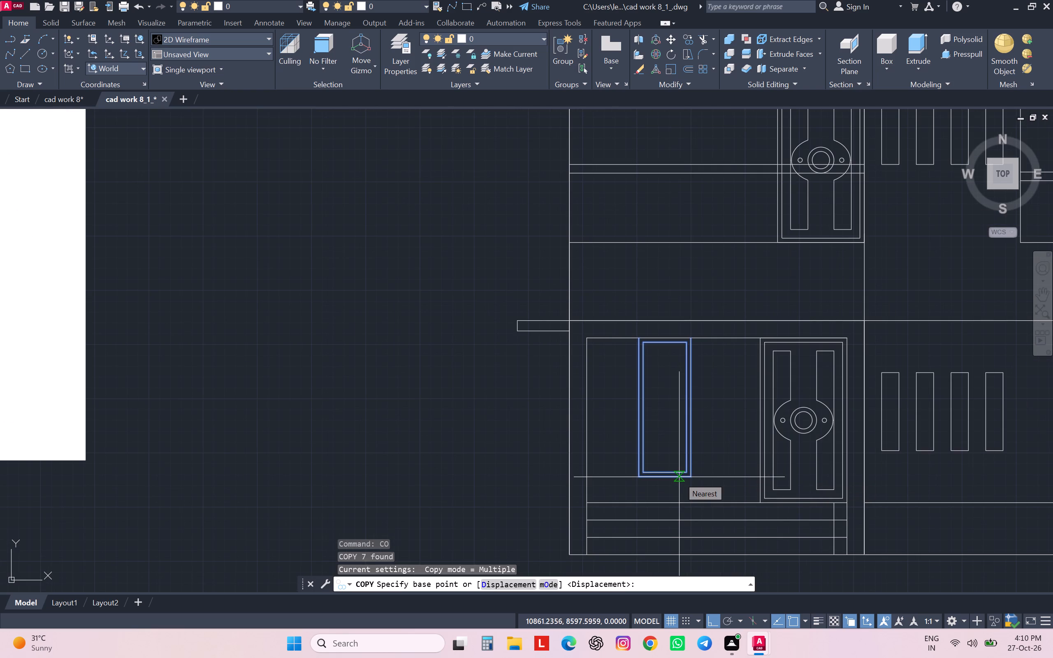
scroll(685, 480, "down", 2)
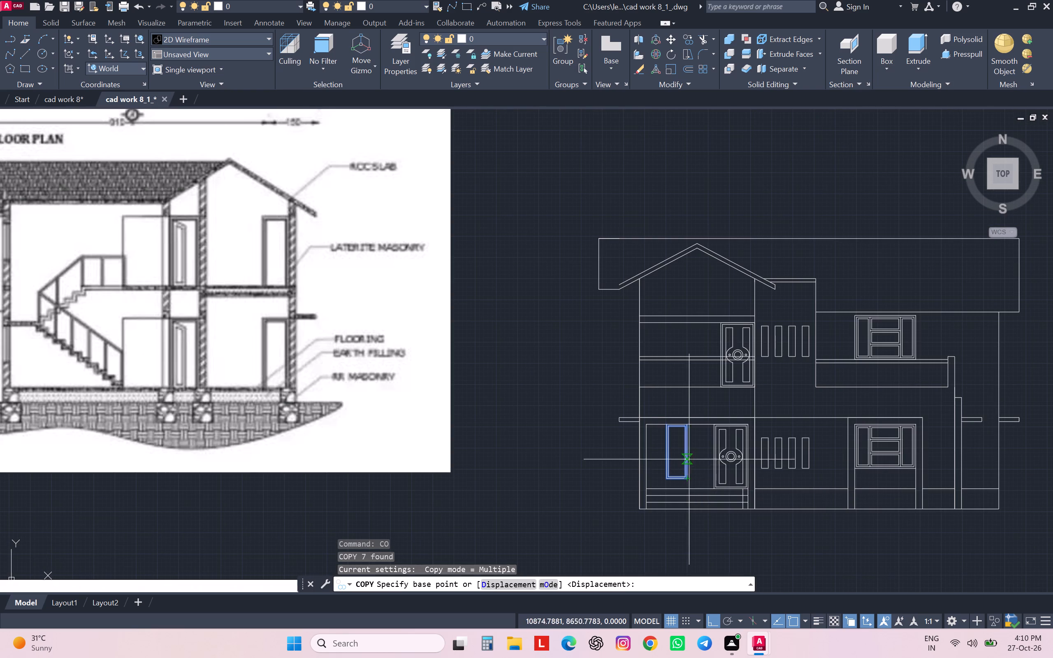
scroll(682, 421, "up", 2)
left_click(697, 427)
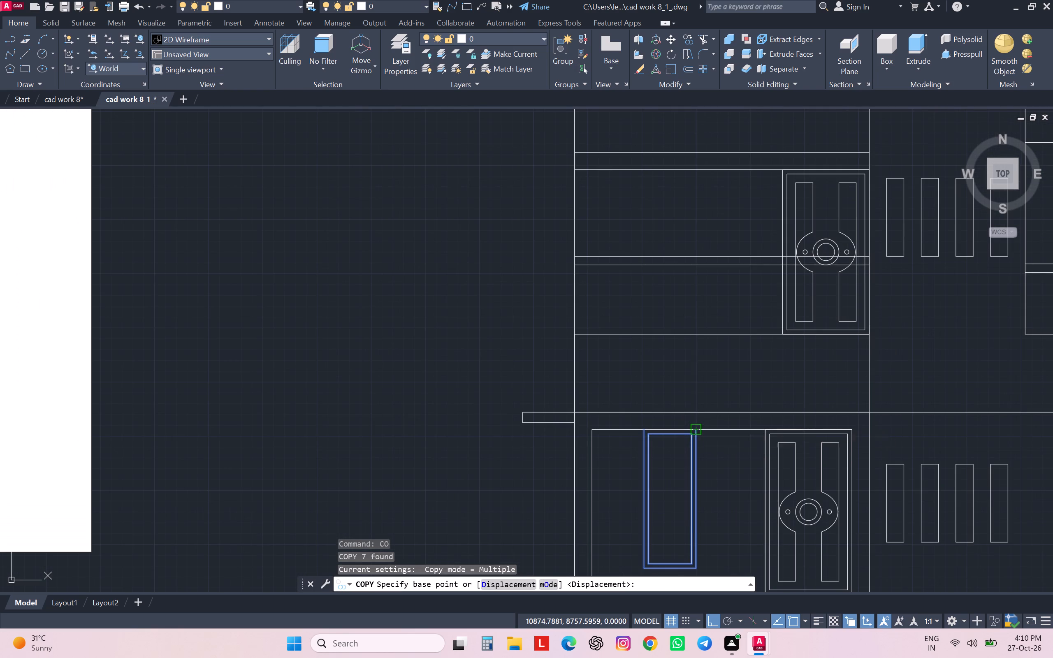
left_click(691, 173)
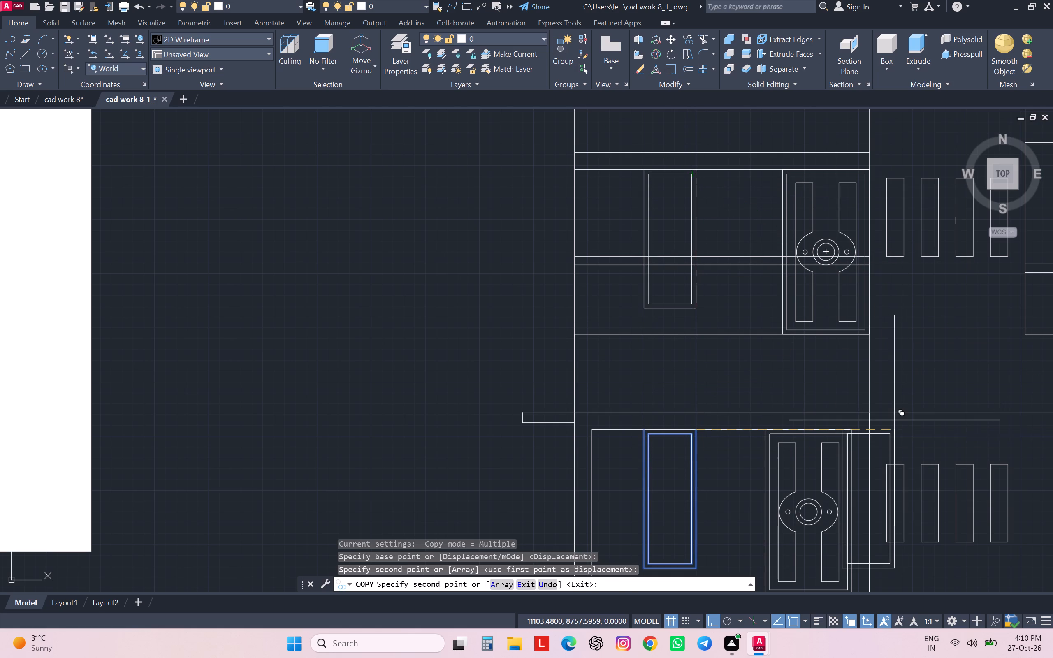
key("Escape")
key("Escape")
key("Escape")
key("Escape")
key("Escape")
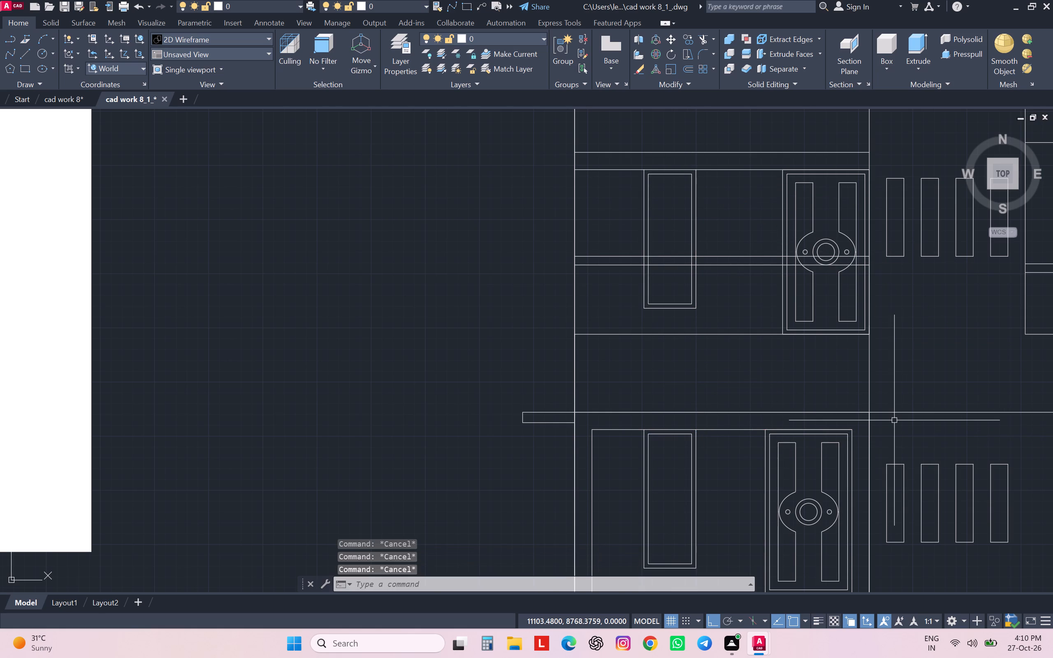
key("semicolon")
key("grave")
key("Escape")
key("Escape")
With Ortho off, draw a short diagonal line about 27 units long inside the first-floor window as a glass stroke.
key("l")
key("Return")
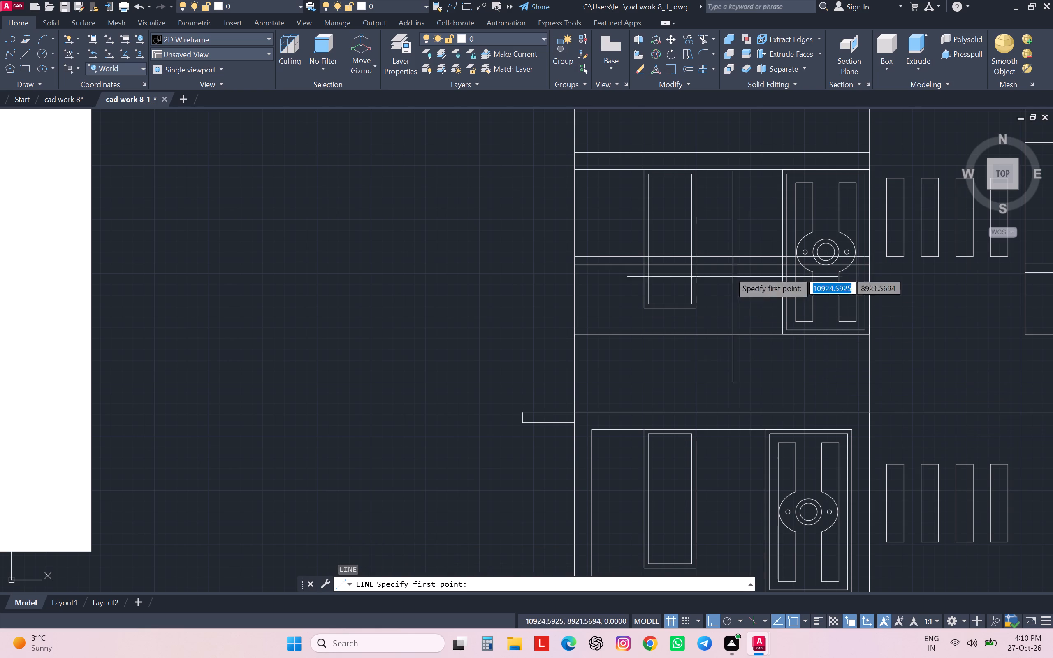
key("F8")
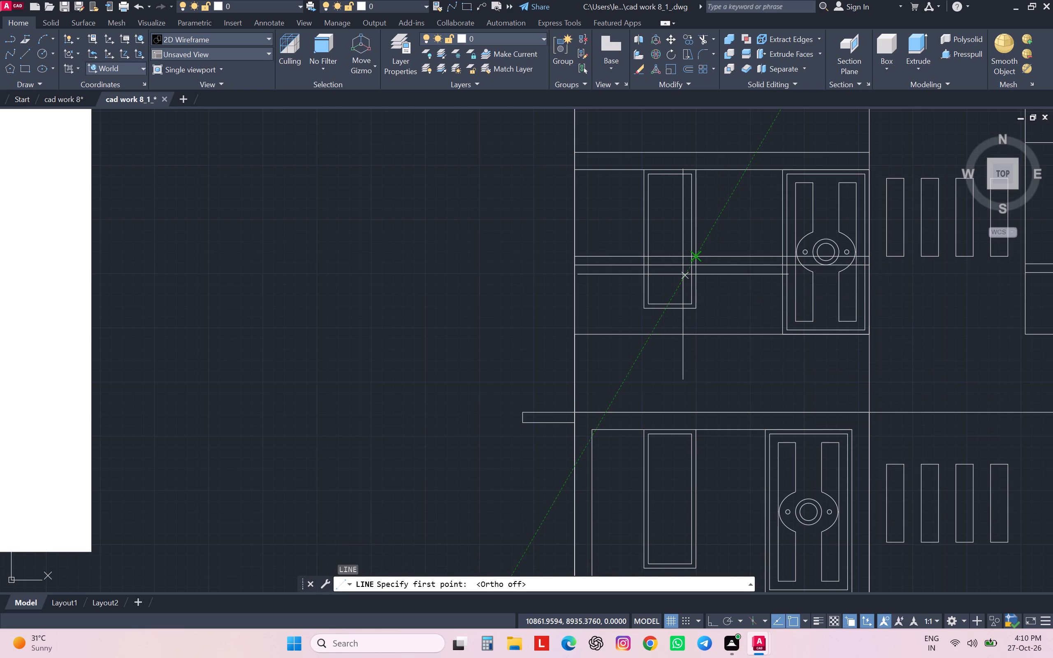
left_click(678, 218)
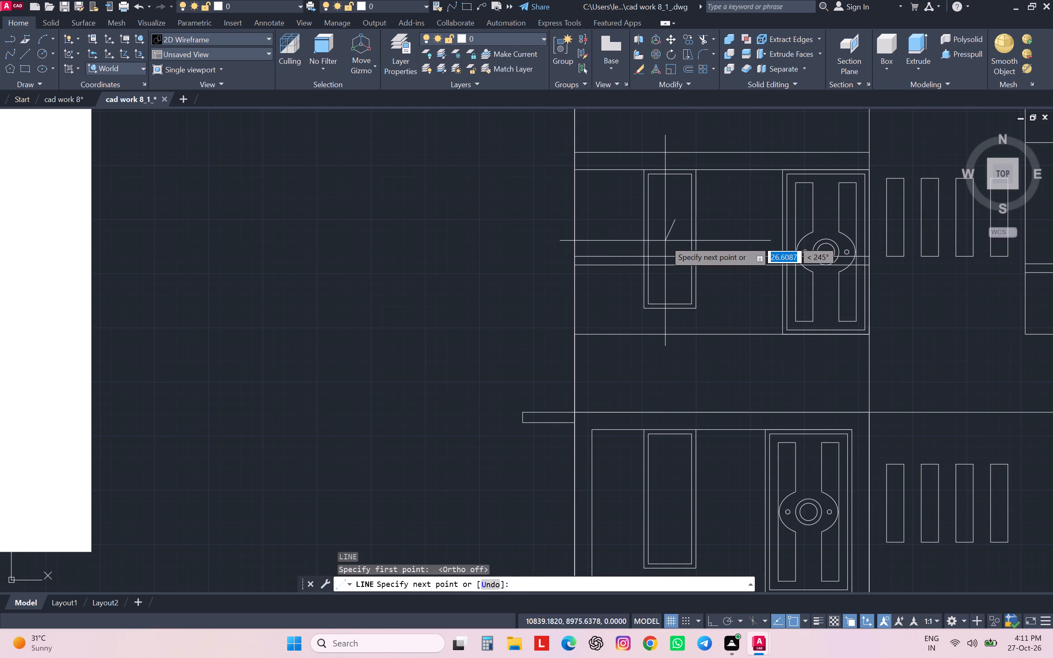
left_click(665, 241)
key("Escape")
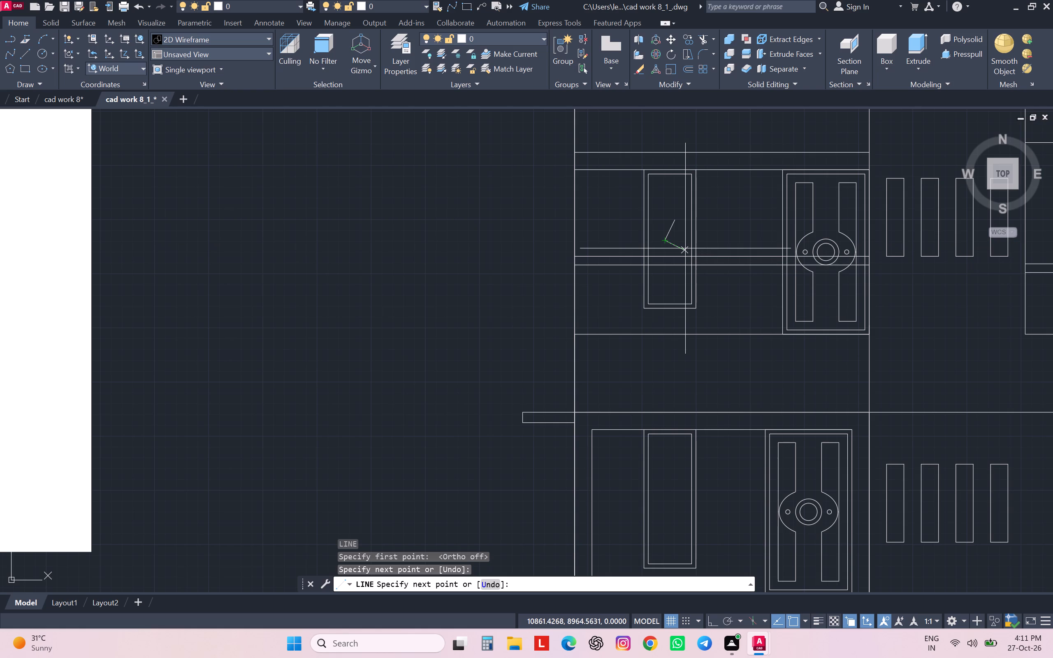
key("Escape")
key("Escape")
key("Escape")
key("Escape")
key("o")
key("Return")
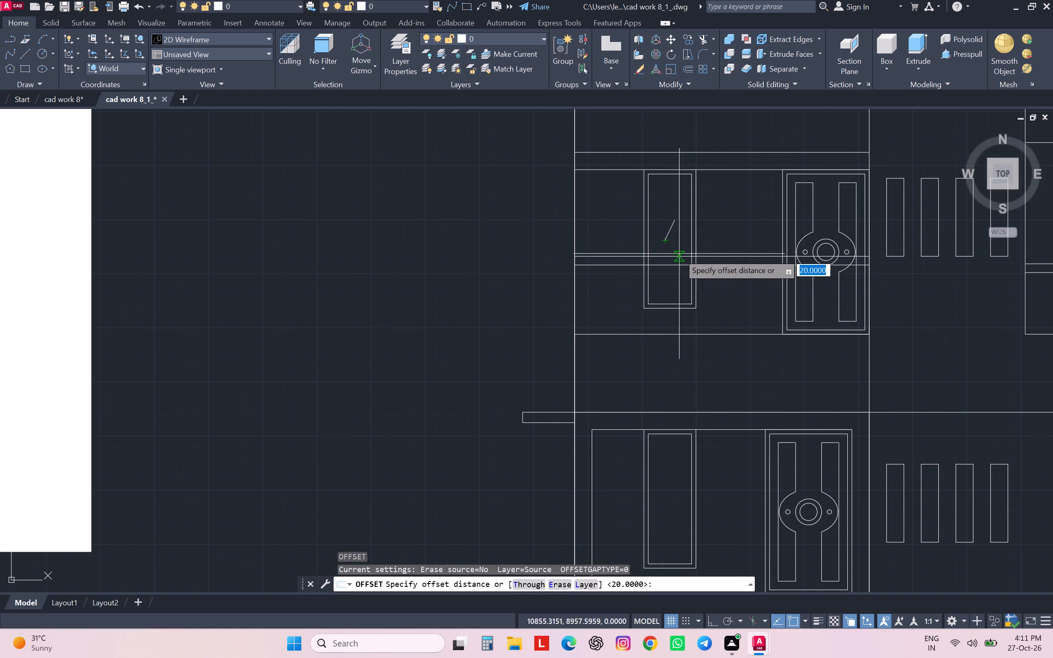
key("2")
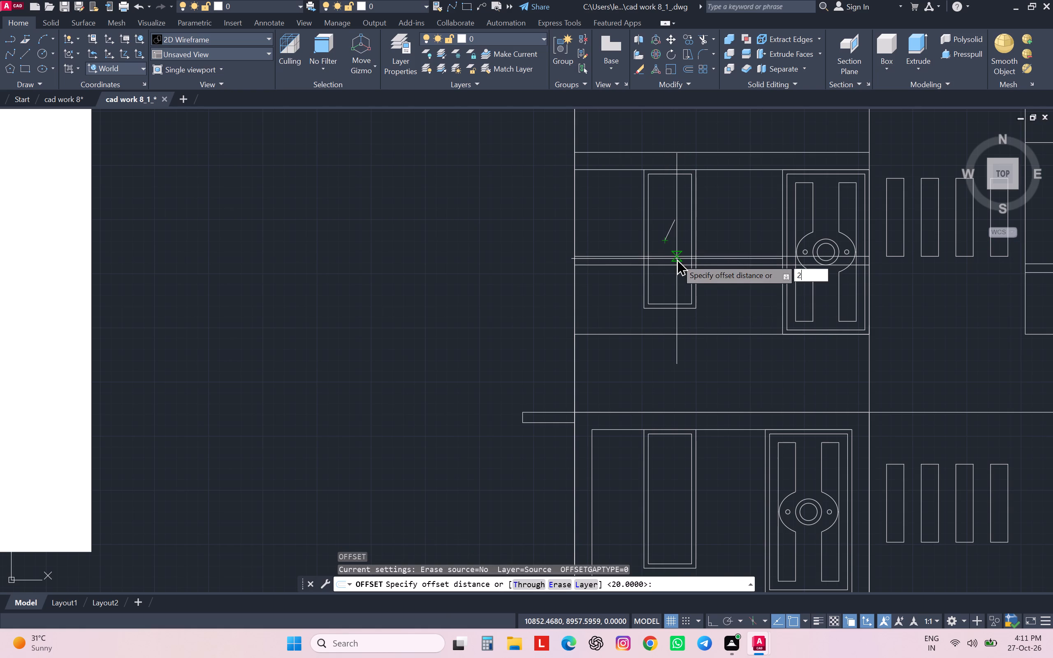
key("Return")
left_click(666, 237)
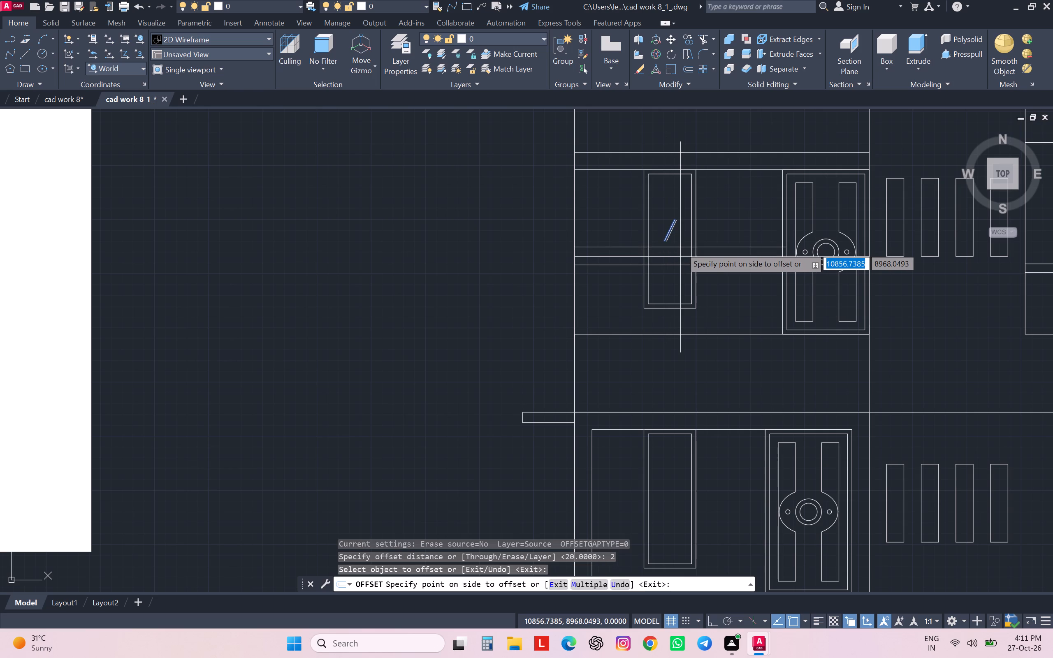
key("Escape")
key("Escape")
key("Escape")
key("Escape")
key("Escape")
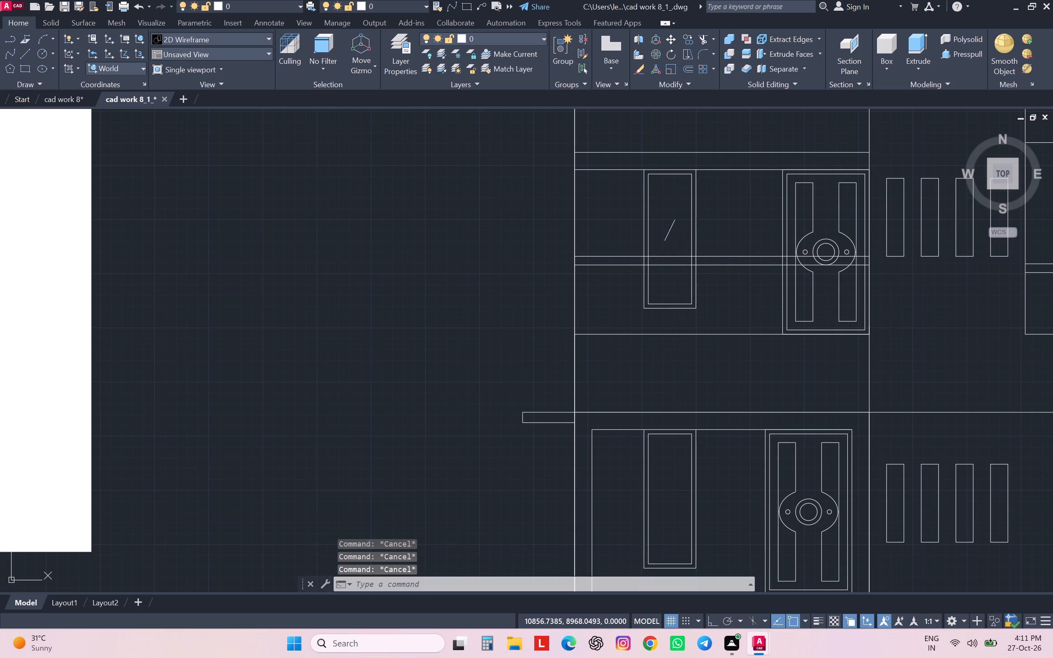
Offset the diagonal glass stroke 3 units to each side, making three parallel strokes inside the first-floor window.
key("o")
key("Return")
key("3")
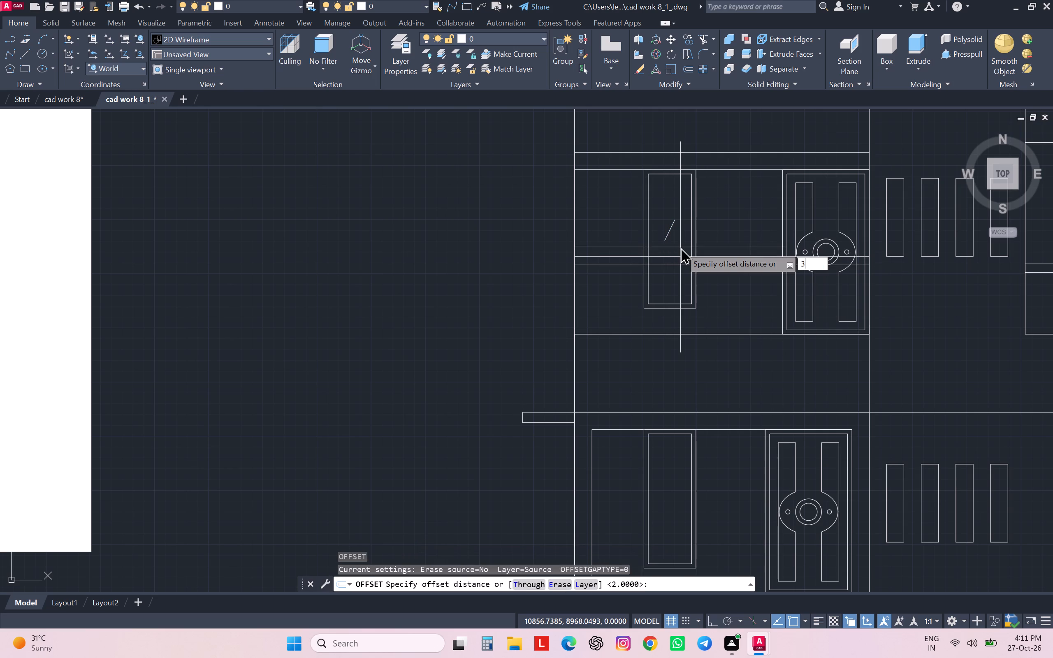
key("Return")
left_click(669, 234)
left_click(679, 245)
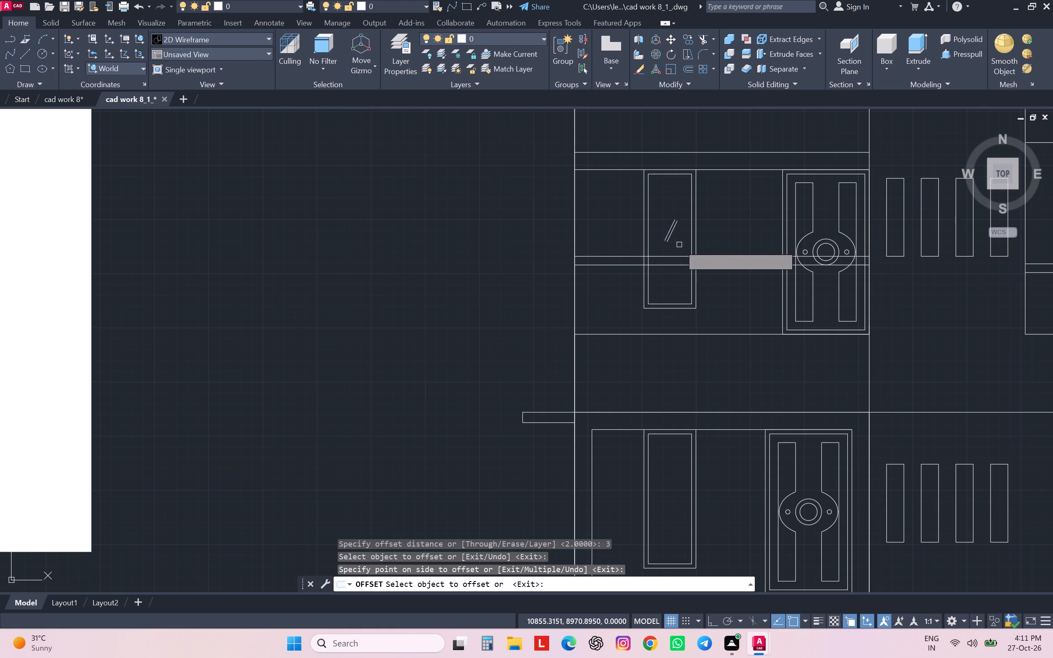
left_click(668, 232)
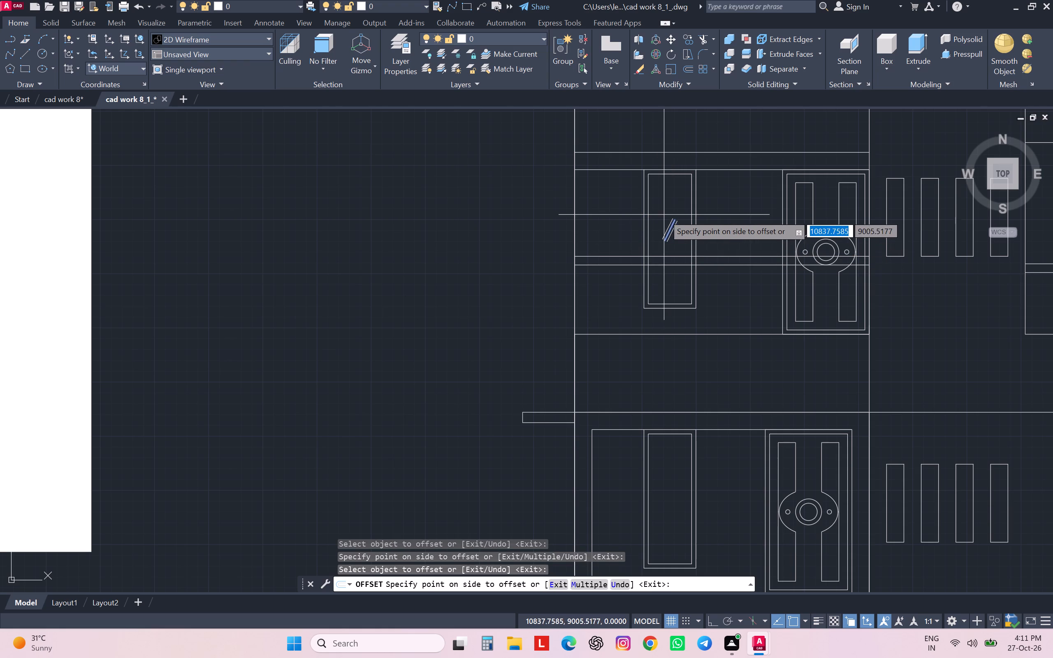
left_click(663, 214)
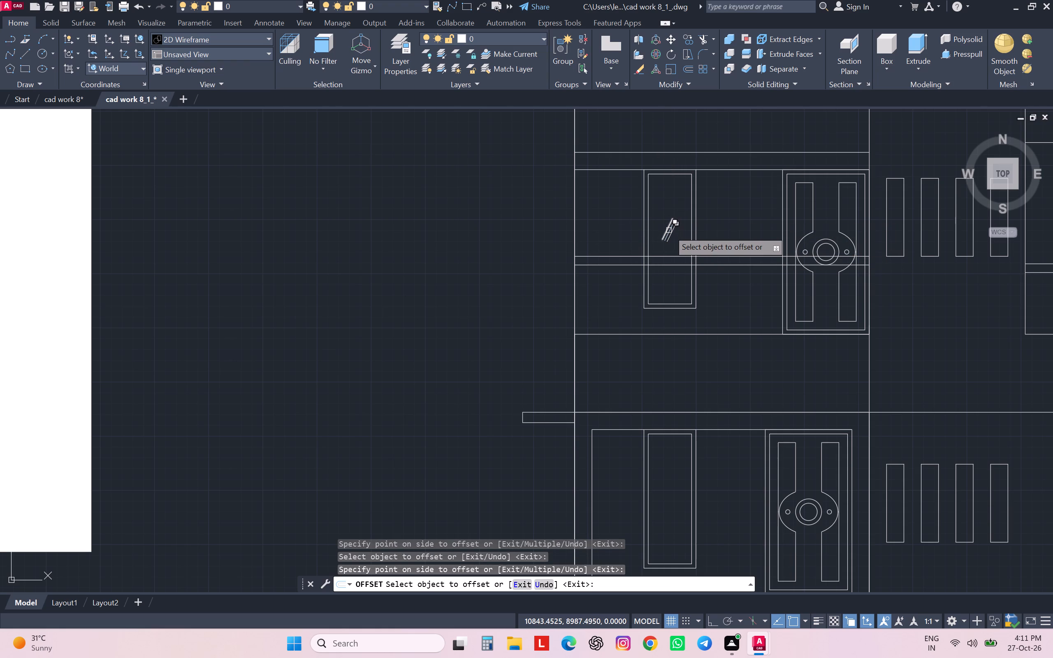
key("Escape")
key("Escape")
key("Escape")
key("Escape")
key("Escape")
Draw two short slanted guide lines, about 19 and 17 units long, across the upper and lower parts of the three glass strokes.
key("l")
key("Return")
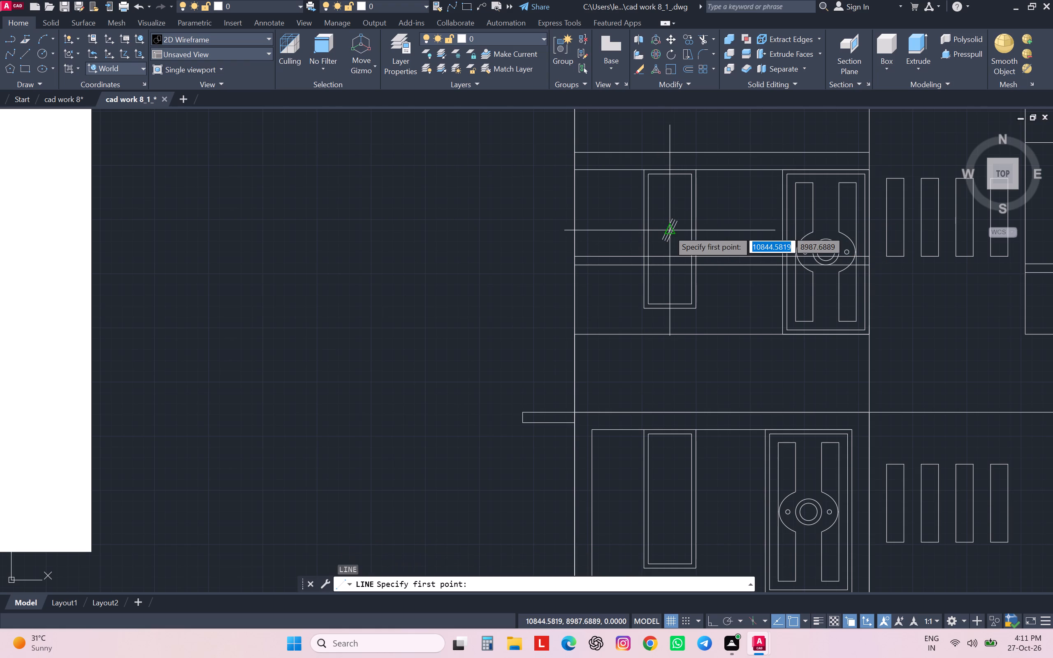
scroll(668, 224, "up", 1)
scroll(668, 224, "down", 2)
scroll(668, 224, "up", 1)
scroll(668, 224, "down", 4)
scroll(671, 226, "up", 4)
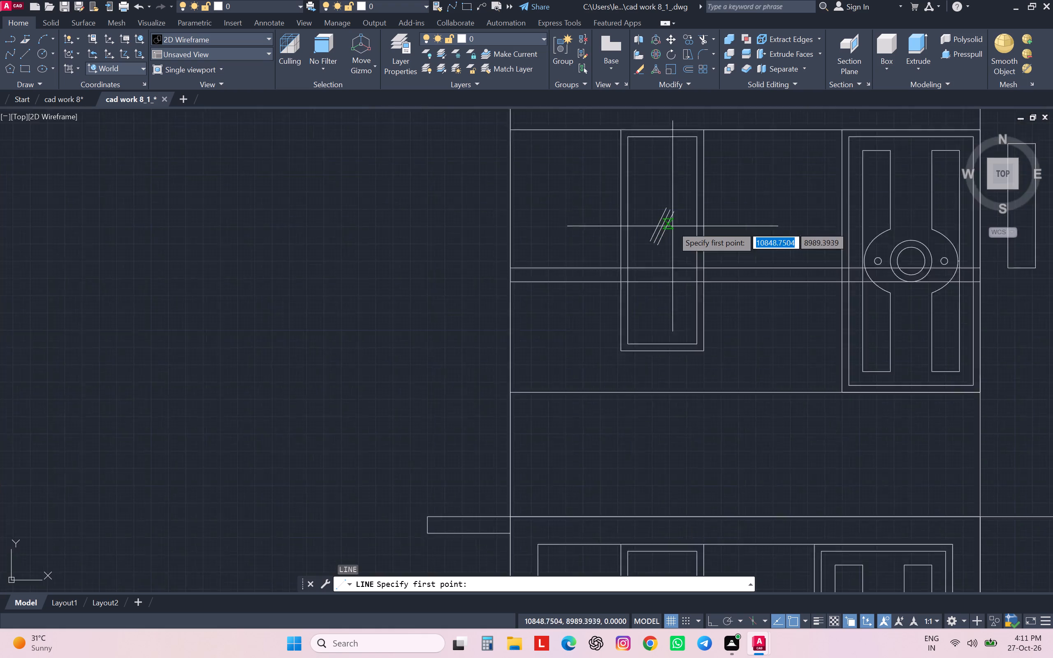
scroll(673, 226, "up", 2)
left_click(631, 197)
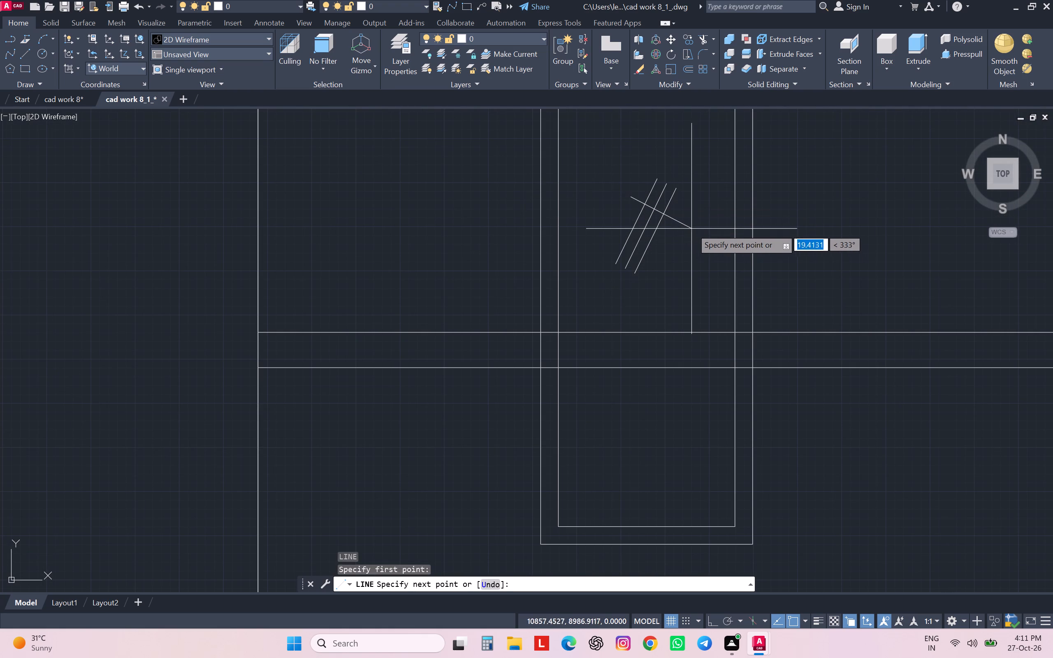
left_click(689, 226)
key("space")
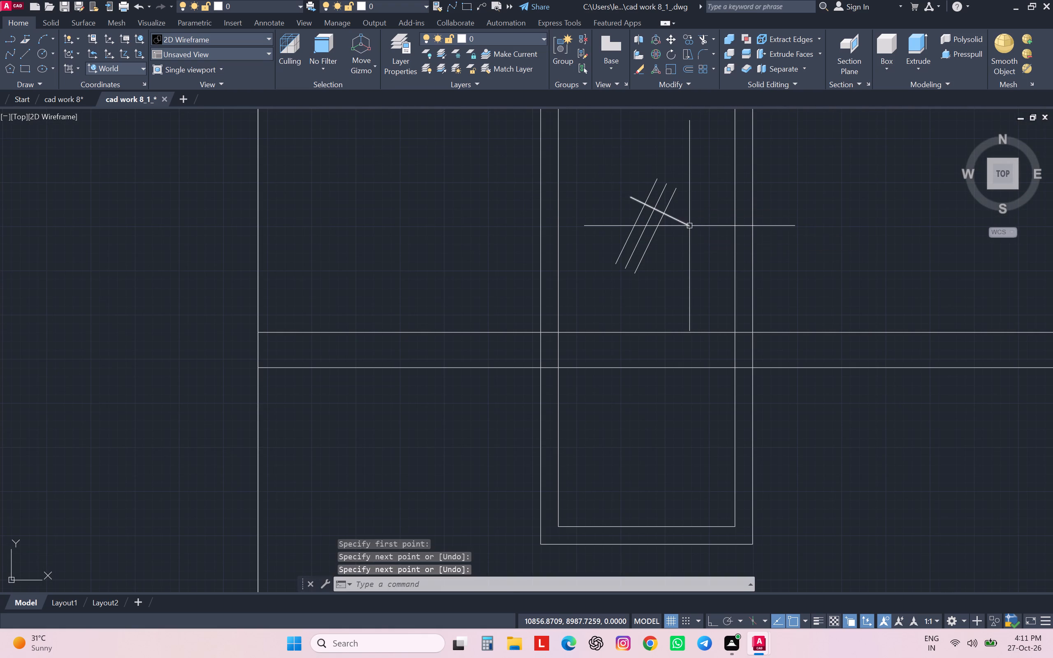
key("space")
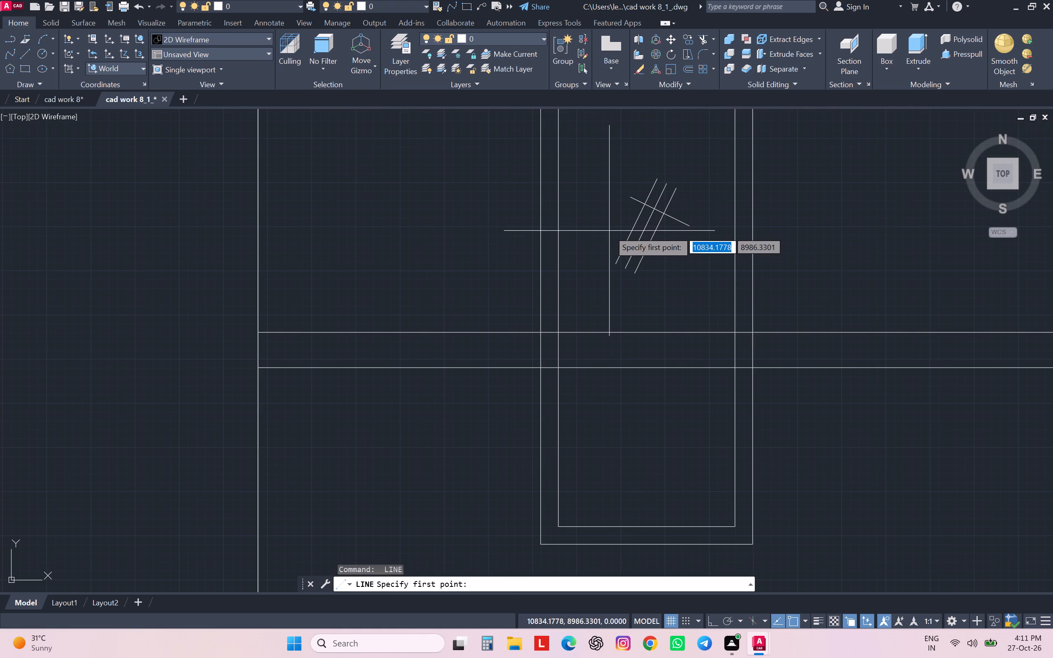
left_click(609, 231)
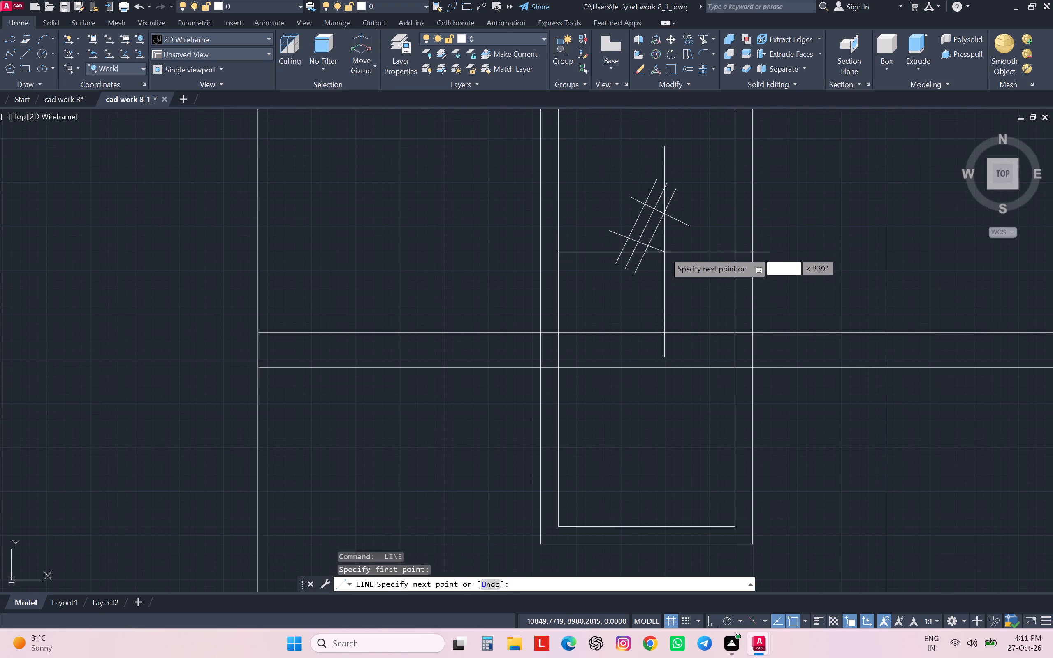
left_click(664, 252)
key("space")
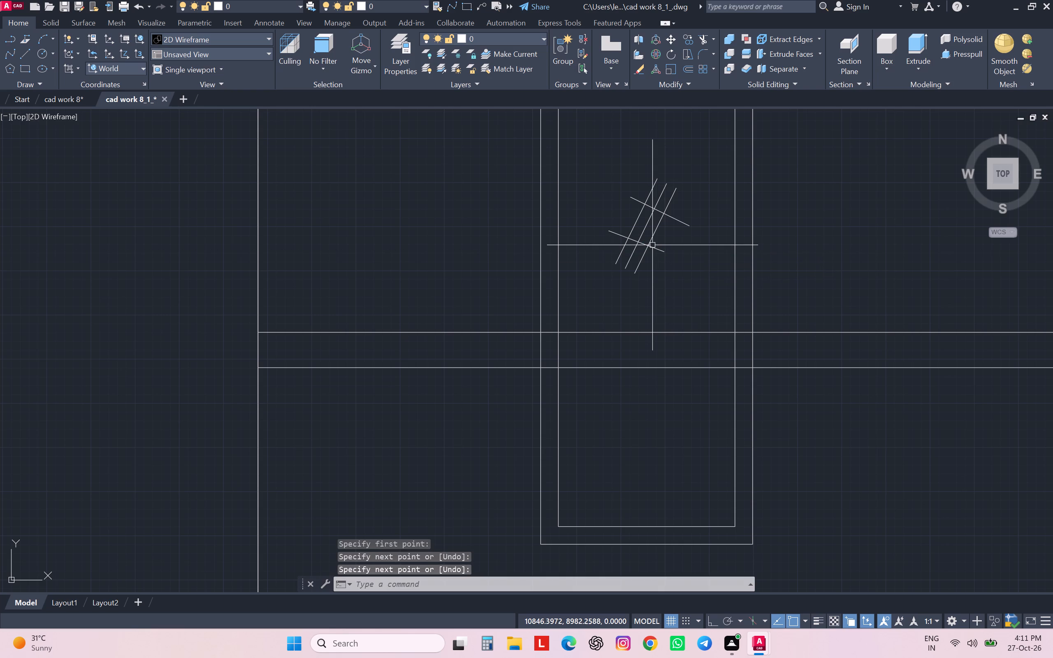
key("Escape")
key("Escape")
key("Escape")
key("Escape")
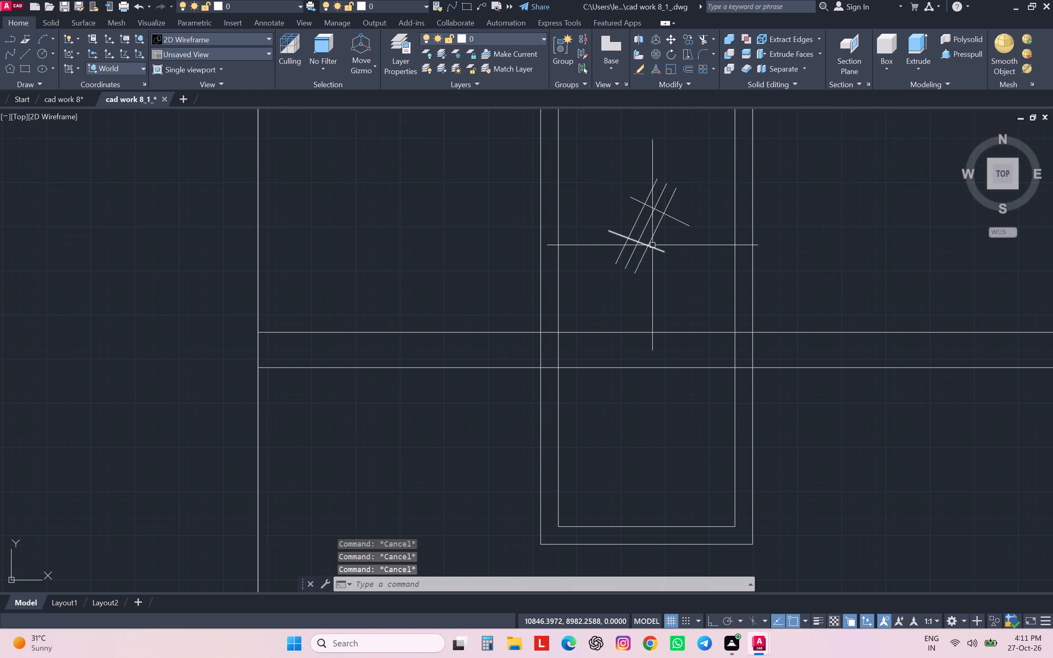
Trim both ends of the two outer glass strokes back to the guide lines, leaving the middle stroke full length.
type("tr")
key("Return")
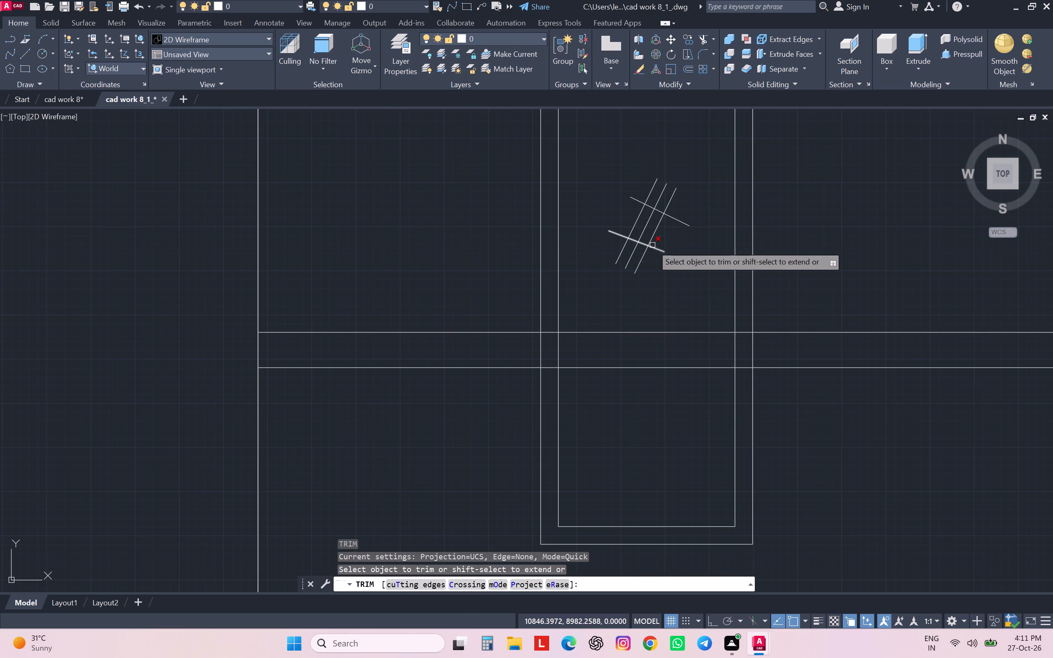
left_click(669, 209)
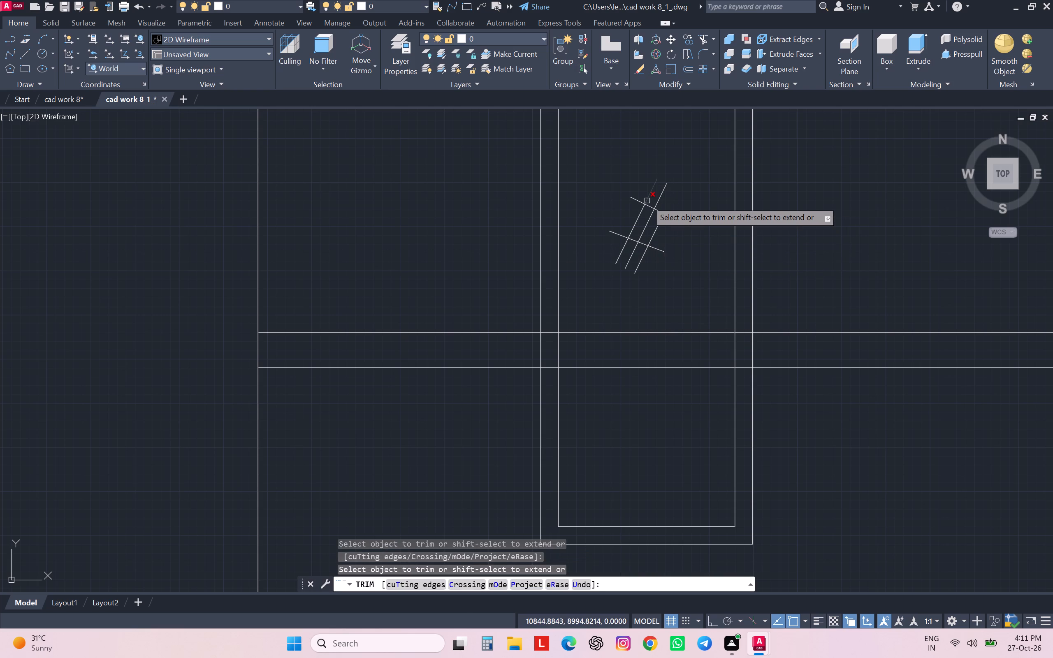
left_click(647, 201)
left_click(623, 245)
left_click(640, 263)
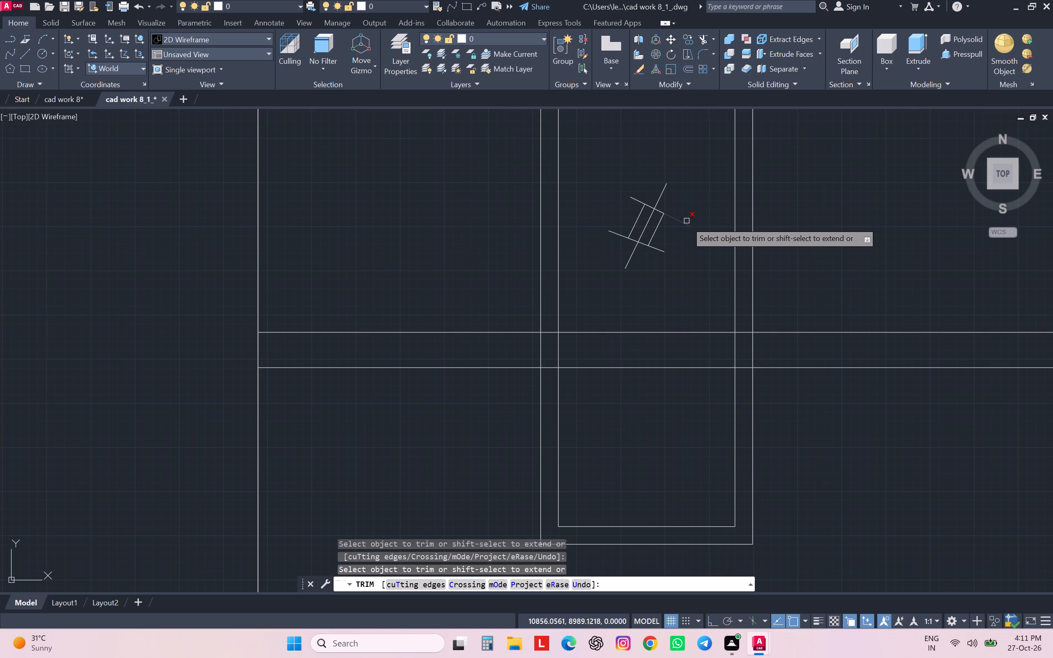
key("Escape")
key("Escape")
key("Escape")
key("Escape")
key("Escape")
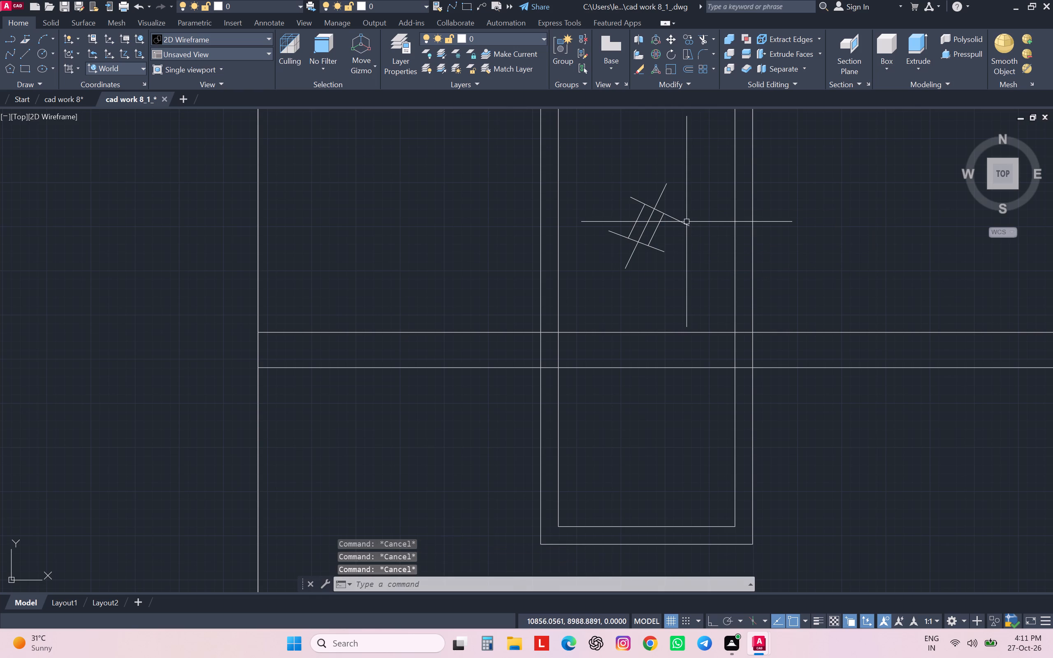
Delete the two guide lines crossing the glass strokes.
left_click(694, 222)
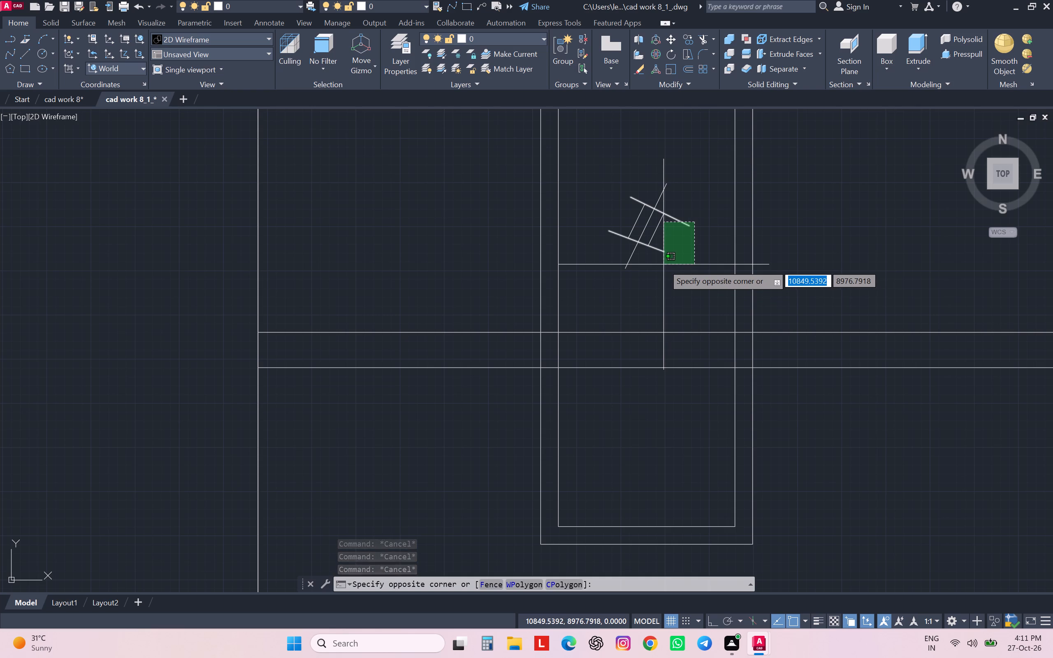
left_click(663, 264)
key("Delete")
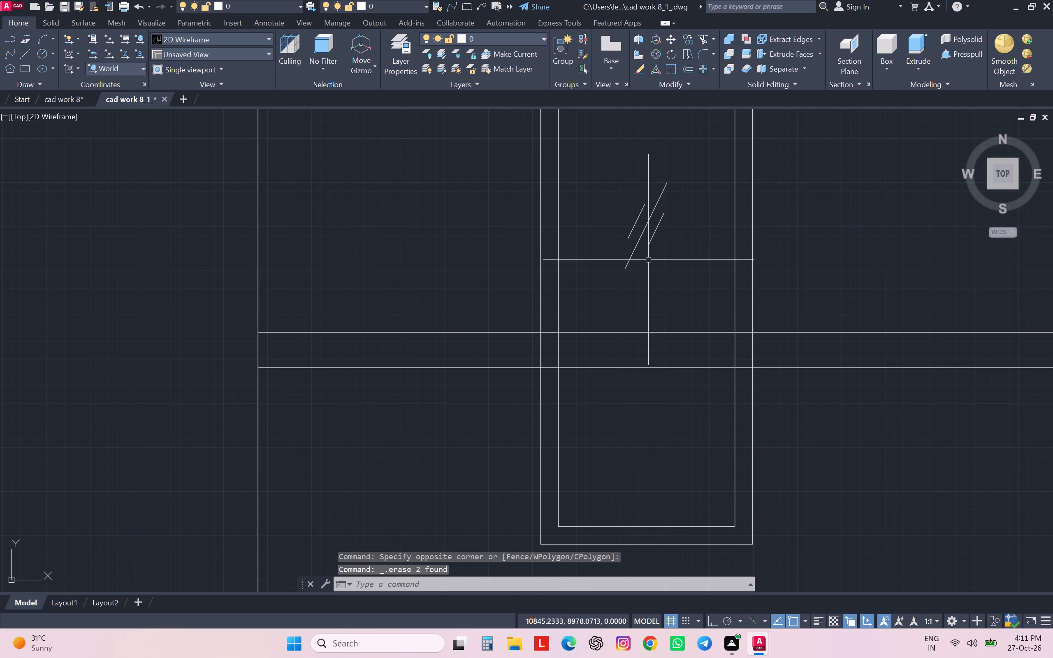
Copy the three glass strokes about 309 units straight down into the narrow ground-floor window.
scroll(648, 260, "down", 2)
left_click(665, 204)
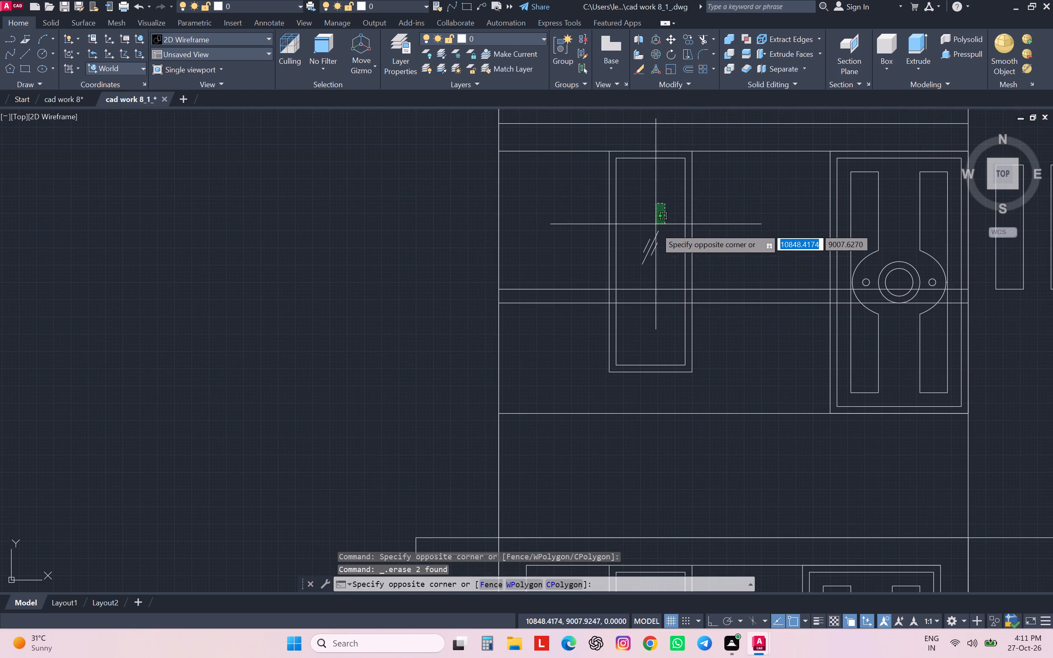
left_click(636, 269)
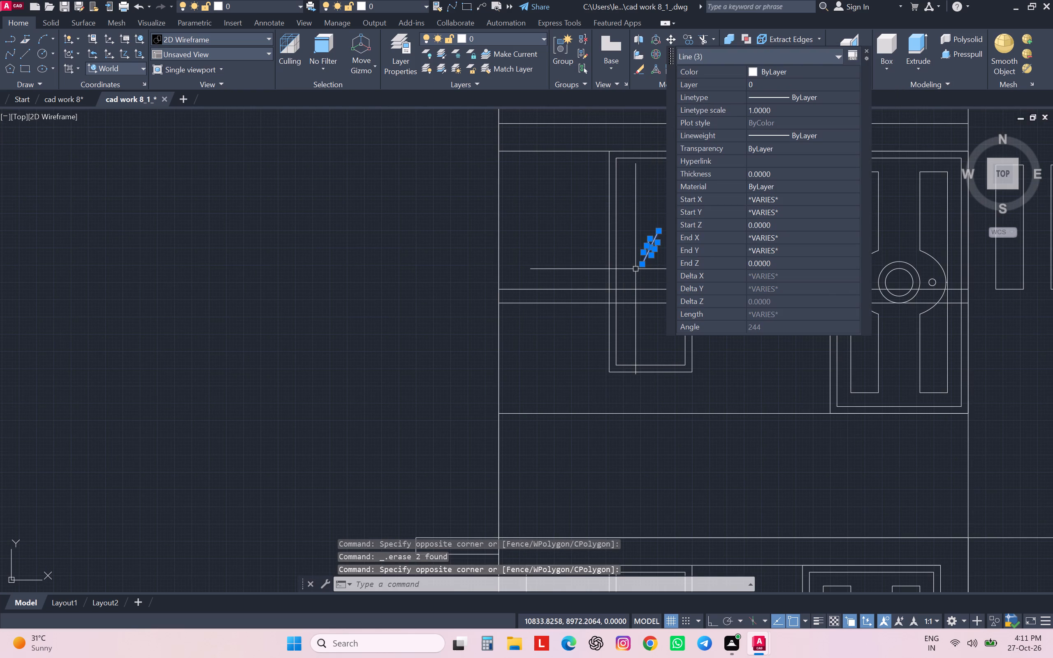
left_click(636, 269)
key("c")
key("o")
key("Return")
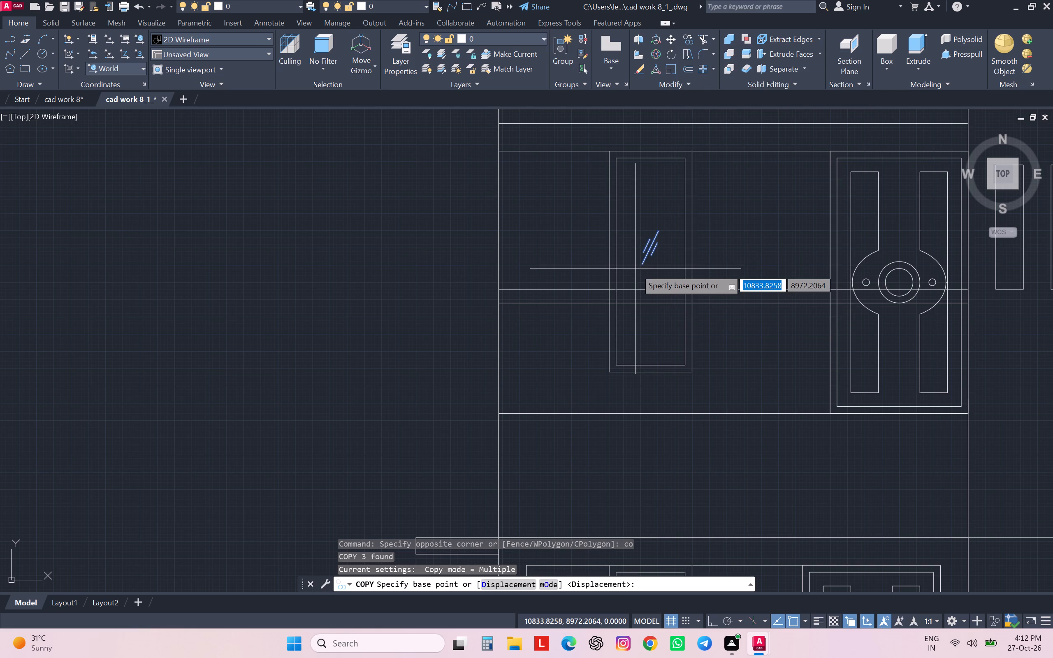
left_click(647, 247)
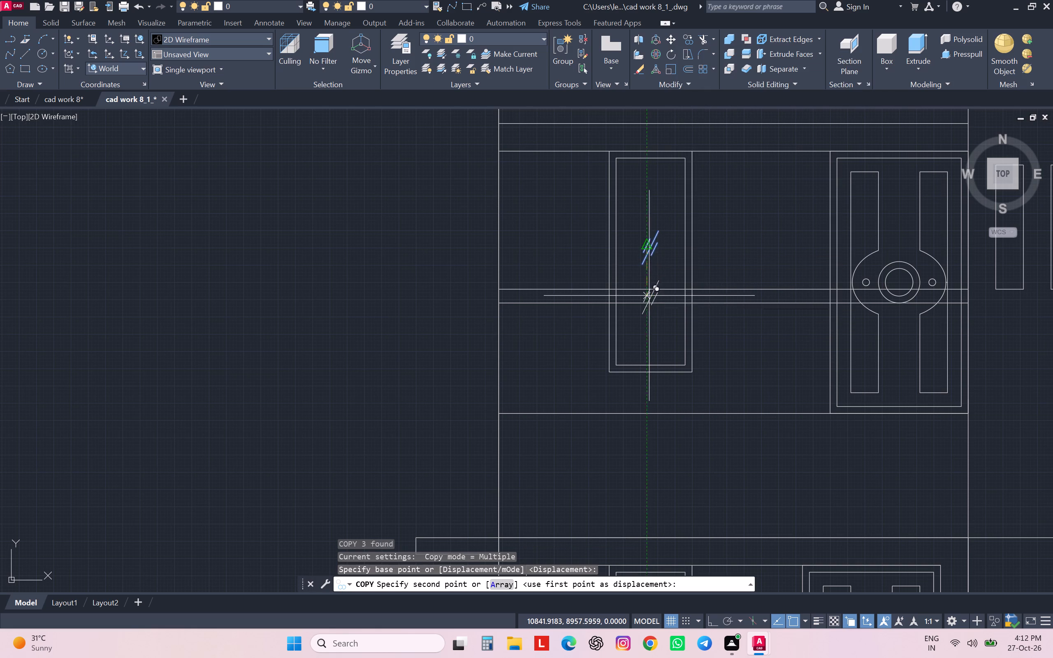
scroll(657, 286, "down", 3)
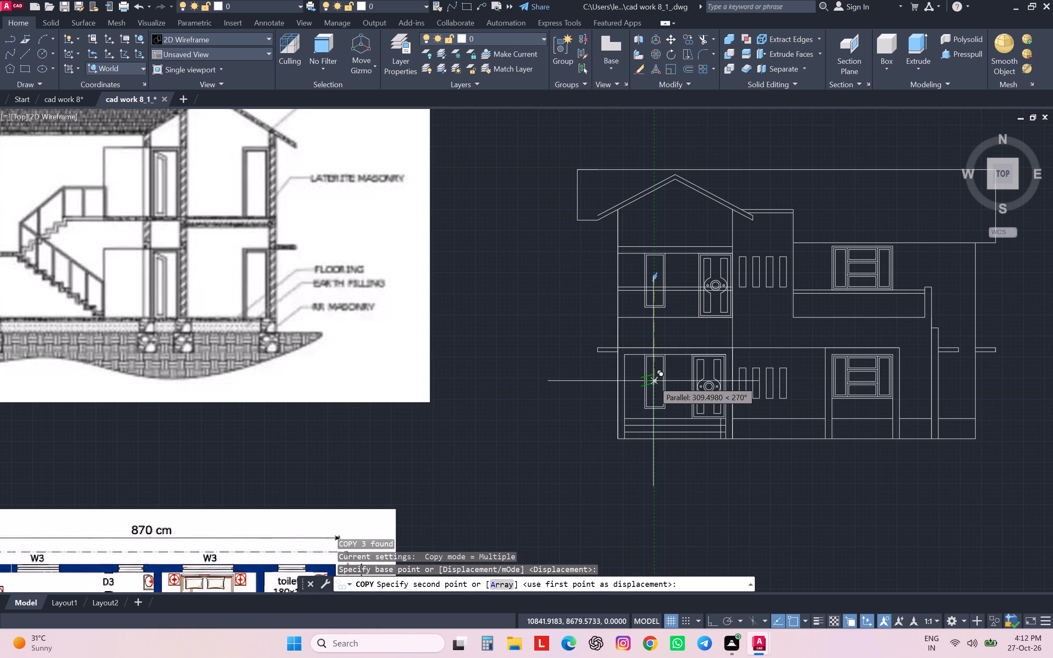
left_click(653, 381)
With Ortho off, place copies of the glass strokes in the two side panes and three middle panes of the wide first-floor window.
scroll(864, 269, "up", 4)
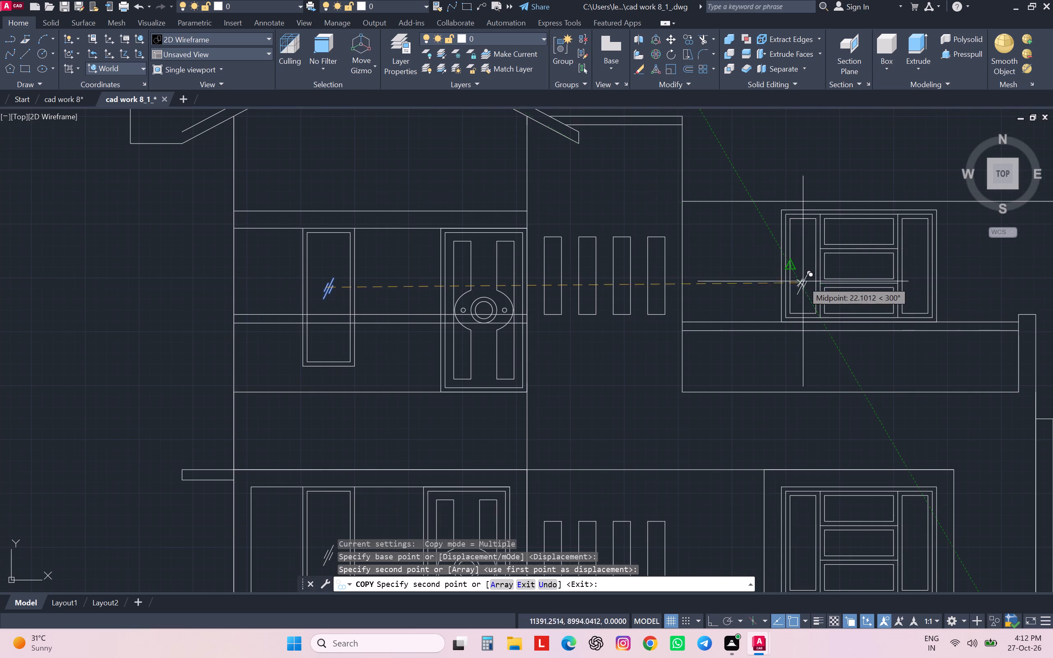
key("F8")
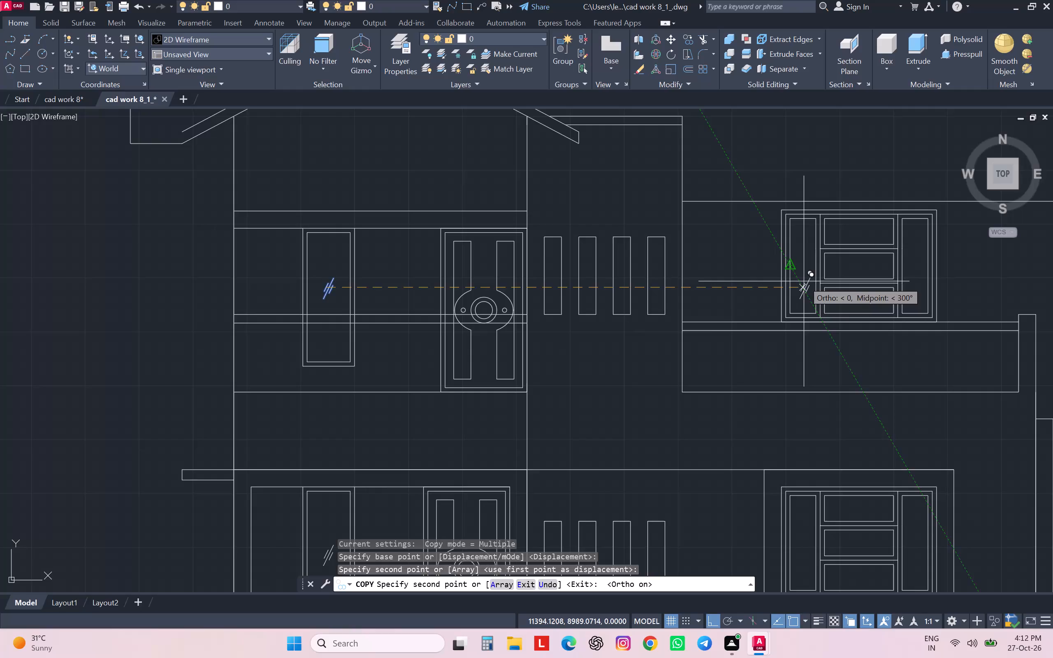
key("F8")
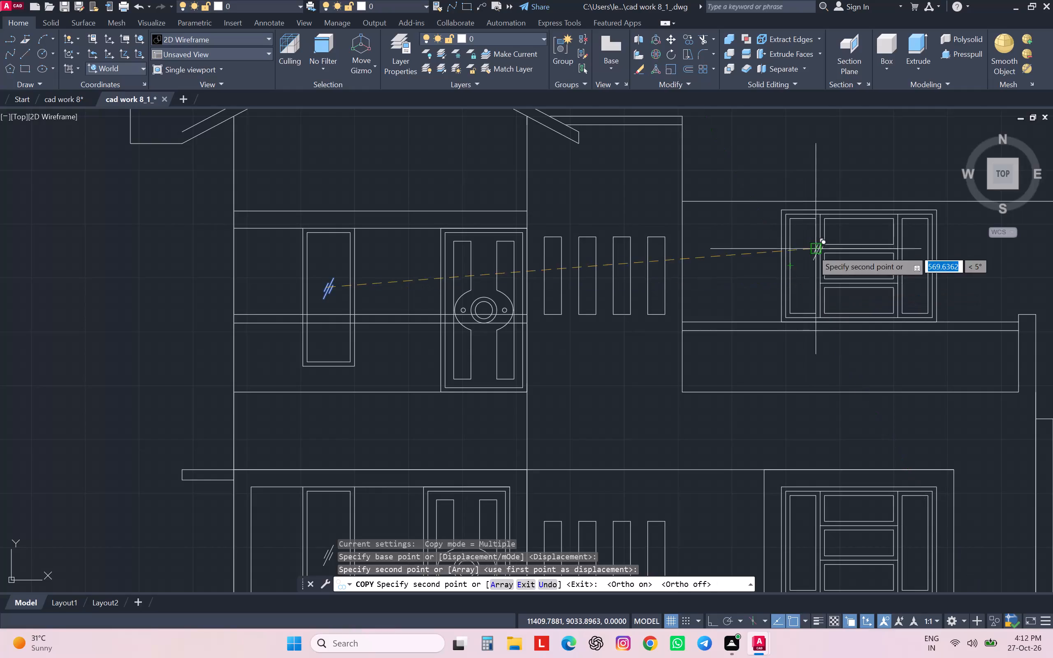
left_click(804, 271)
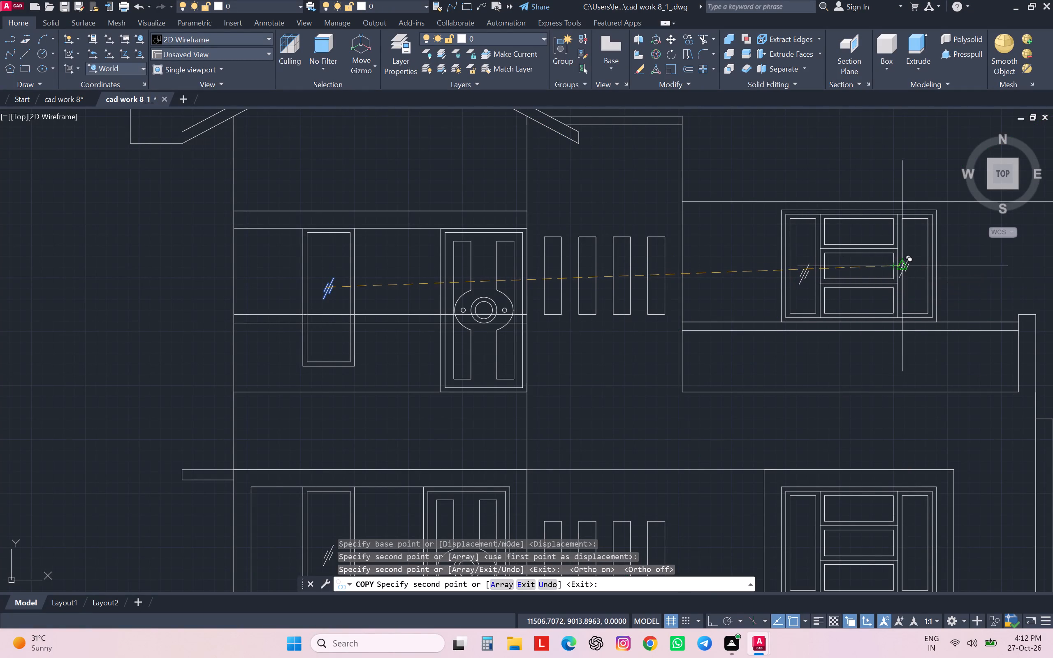
left_click(915, 273)
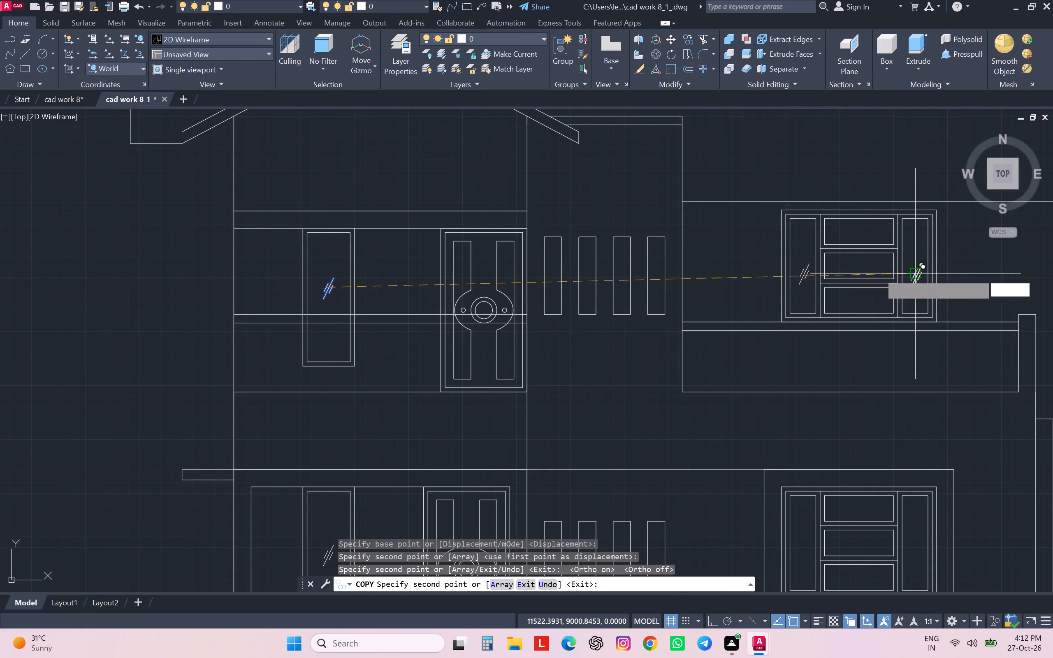
left_click(856, 303)
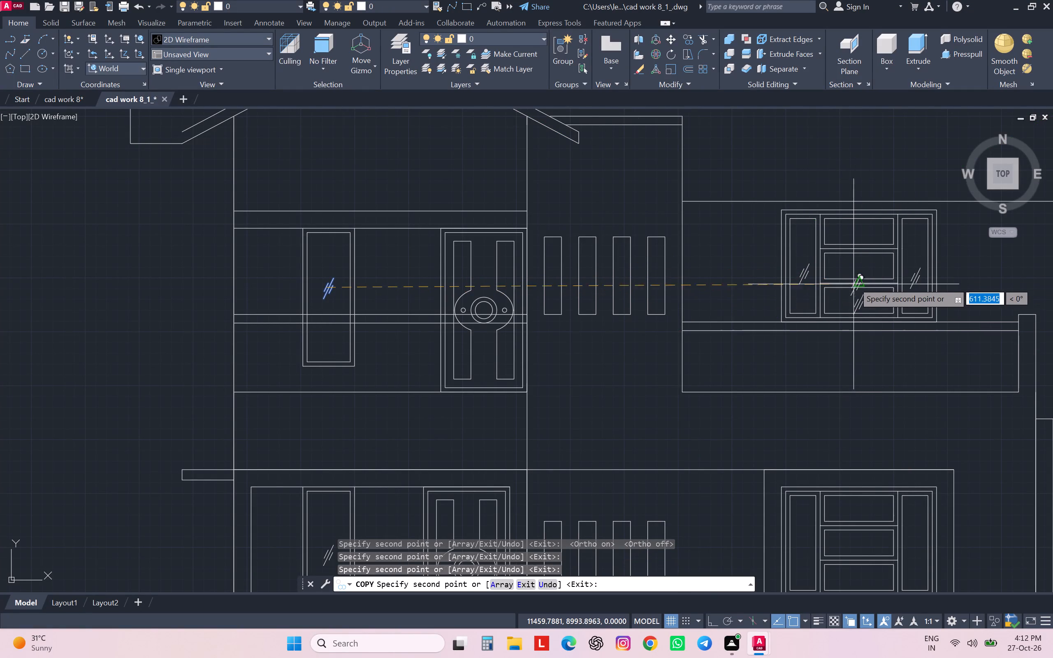
left_click(854, 266)
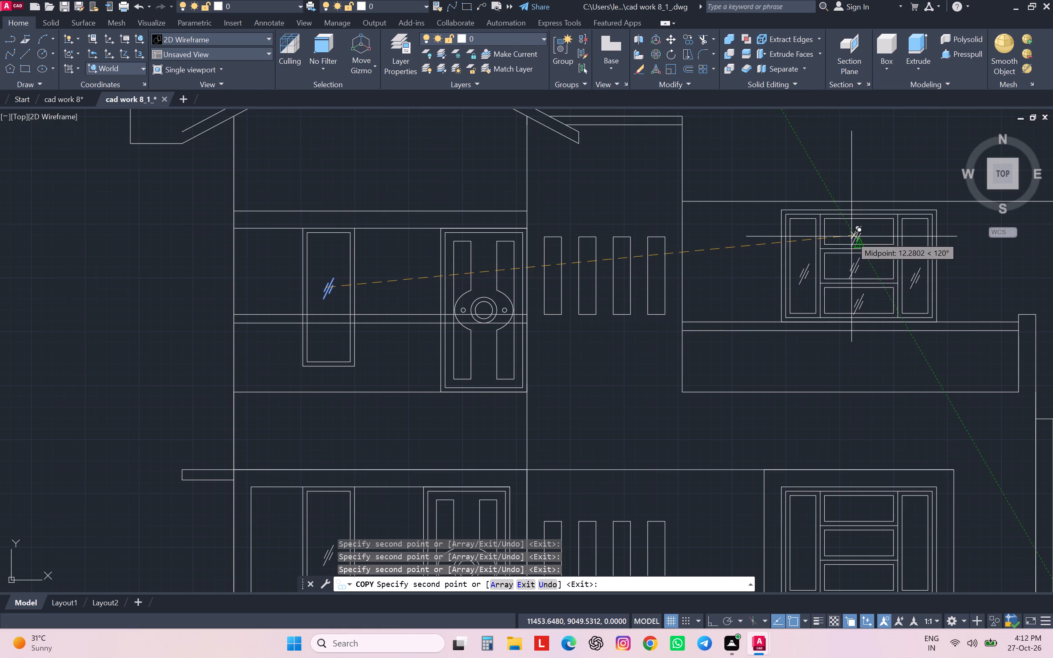
left_click(851, 236)
Place copies of the glass strokes in all five panes of the wide ground-floor window and finish copying.
scroll(852, 236, "down", 7)
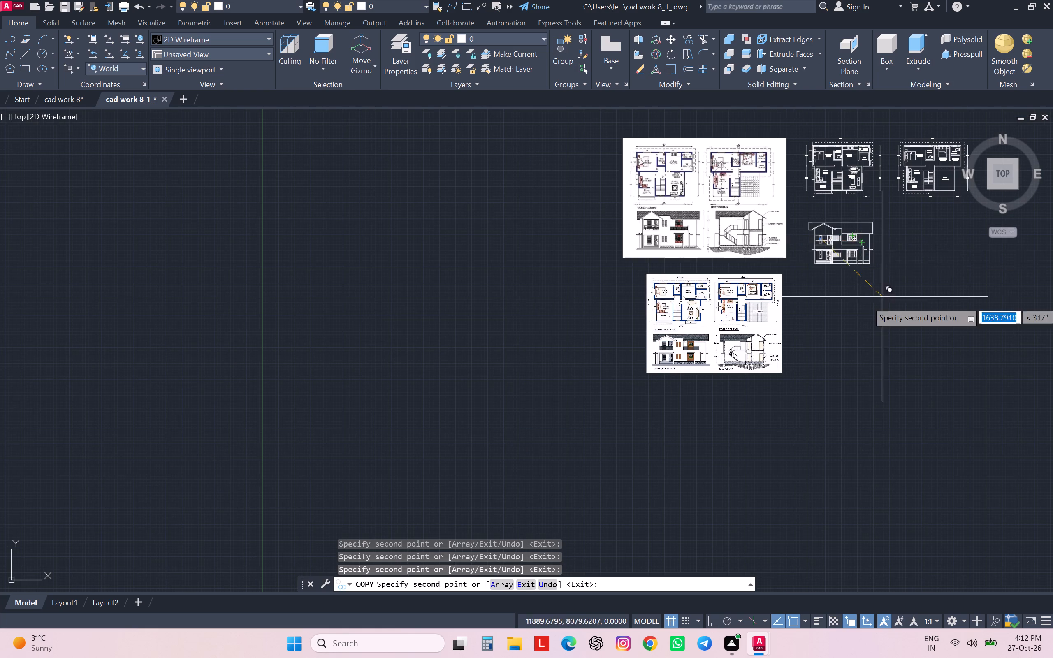
scroll(852, 257, "up", 6)
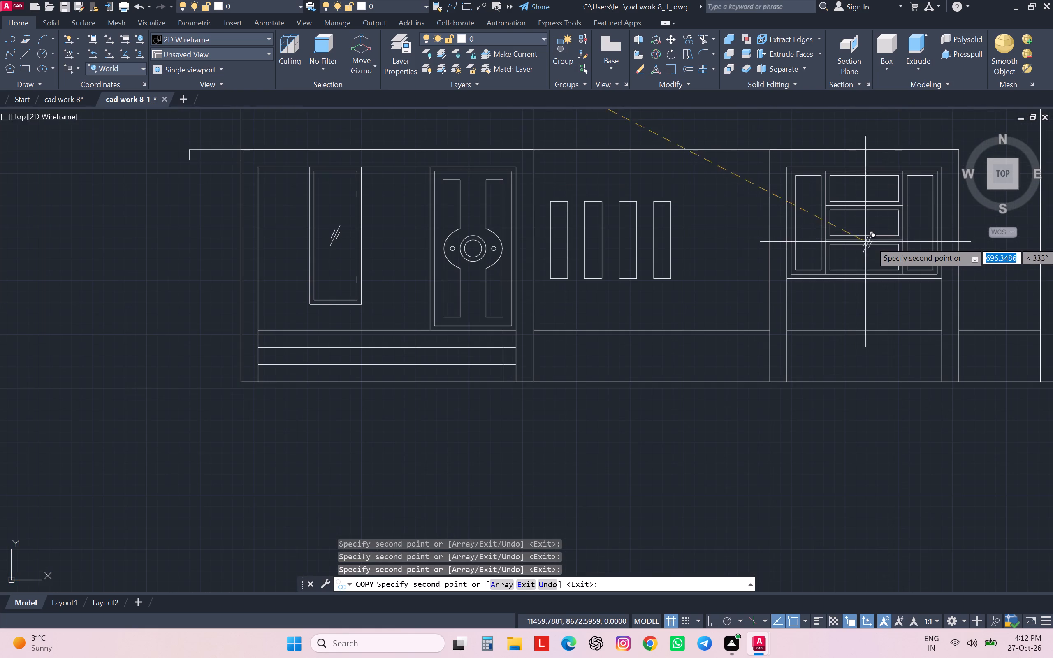
left_click(921, 225)
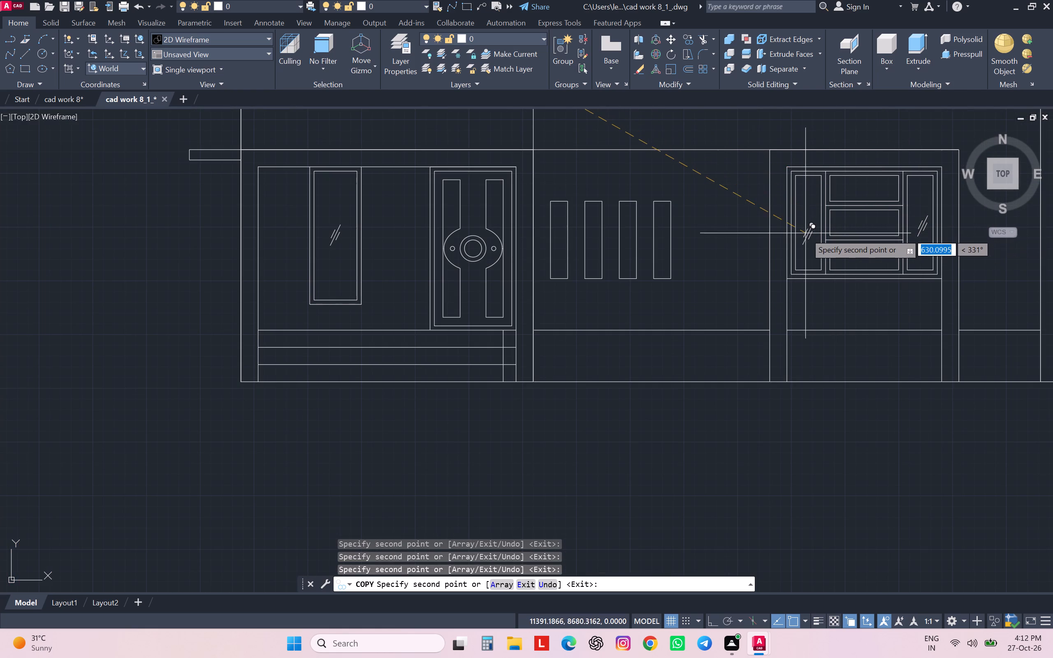
left_click(807, 229)
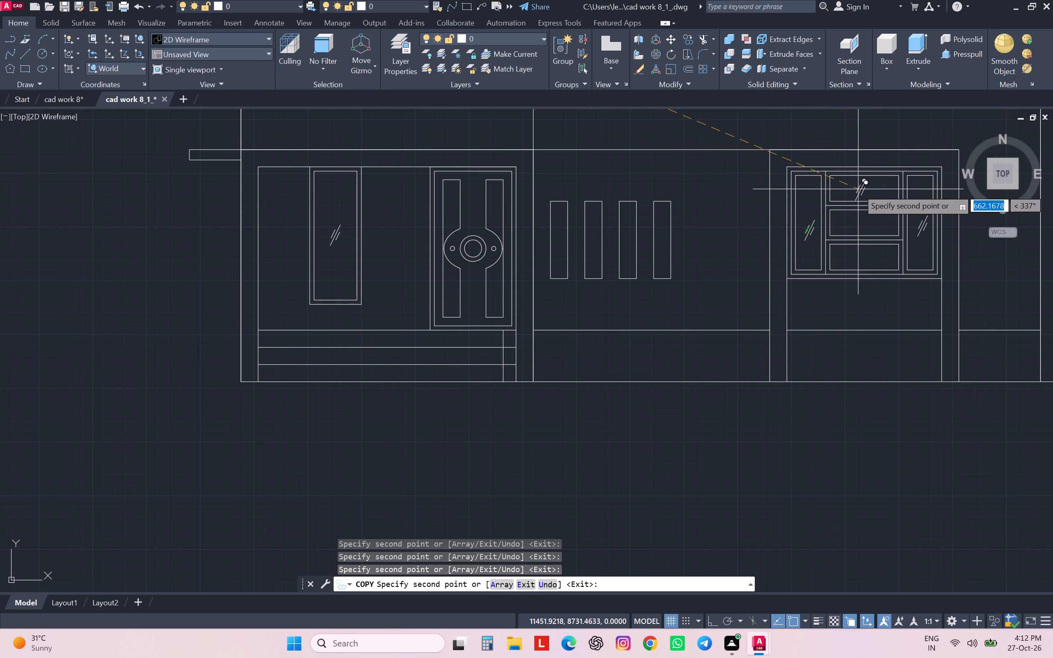
left_click(858, 189)
left_click(854, 224)
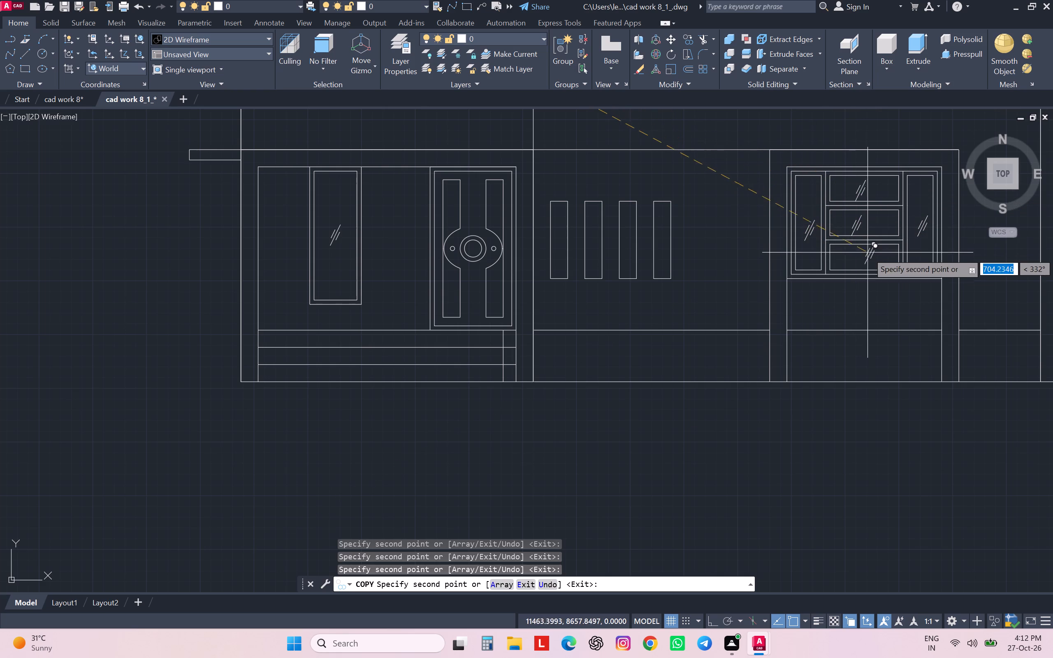
left_click(856, 258)
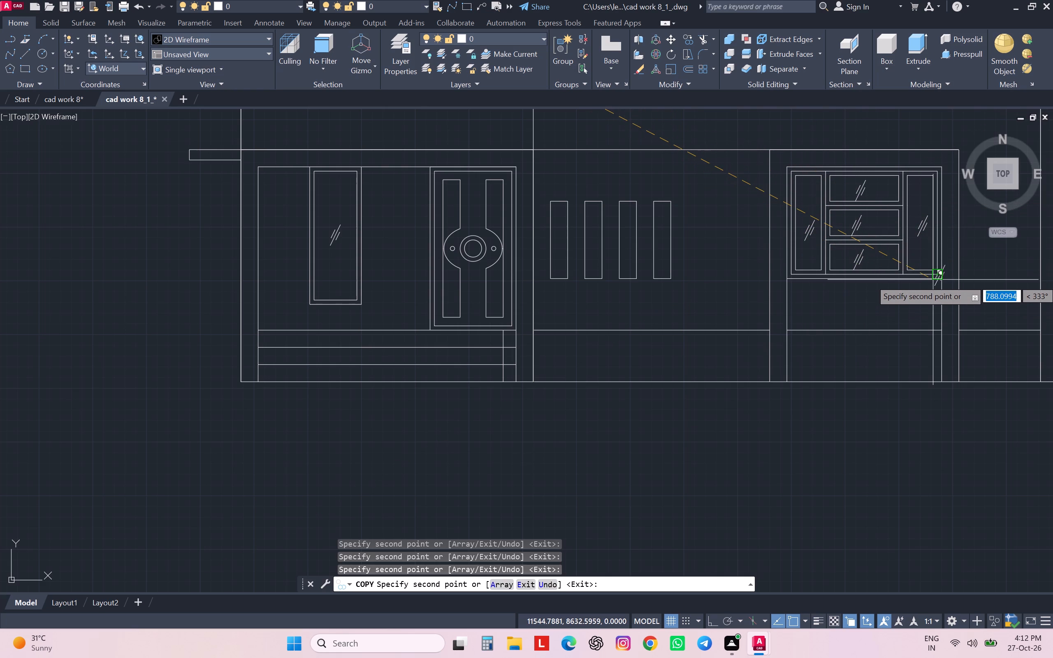
key("Escape")
key("Escape")
key("Escape")
key("Escape")
key("Escape")
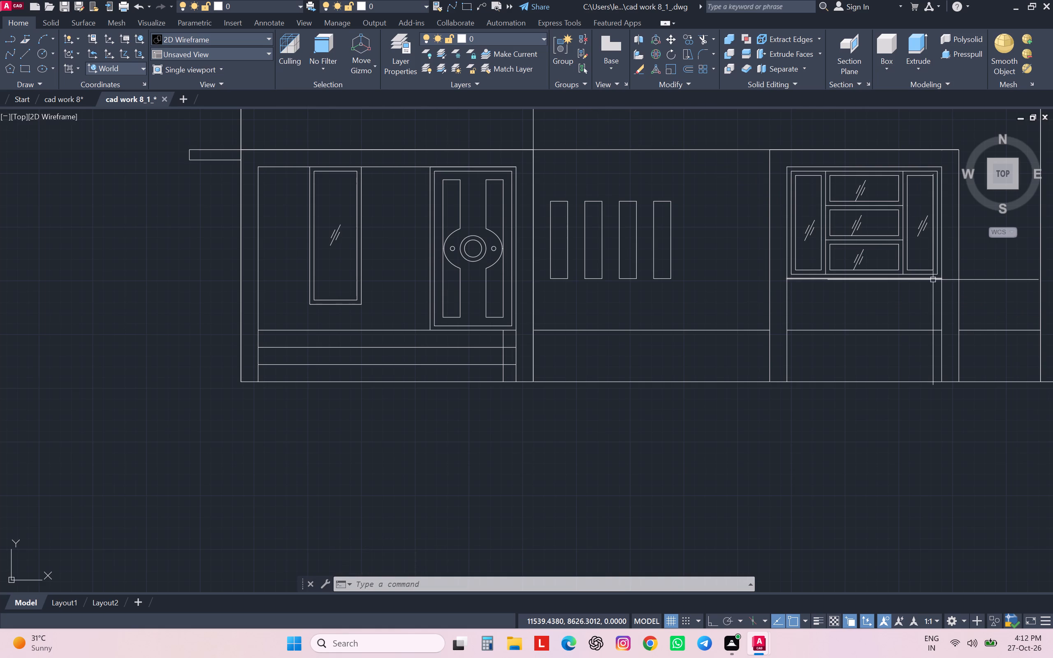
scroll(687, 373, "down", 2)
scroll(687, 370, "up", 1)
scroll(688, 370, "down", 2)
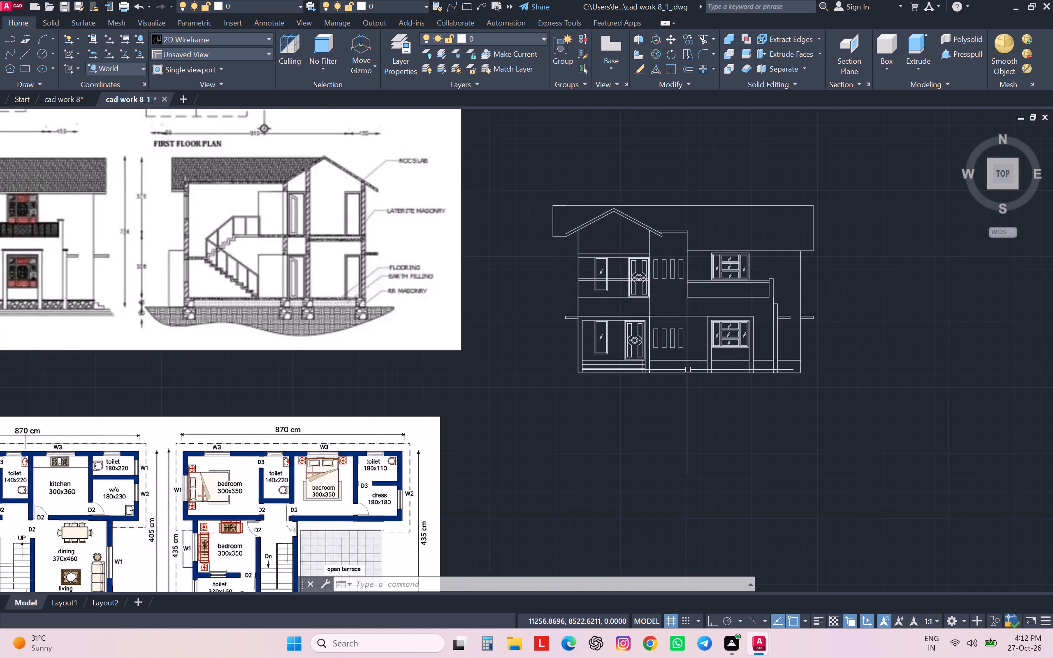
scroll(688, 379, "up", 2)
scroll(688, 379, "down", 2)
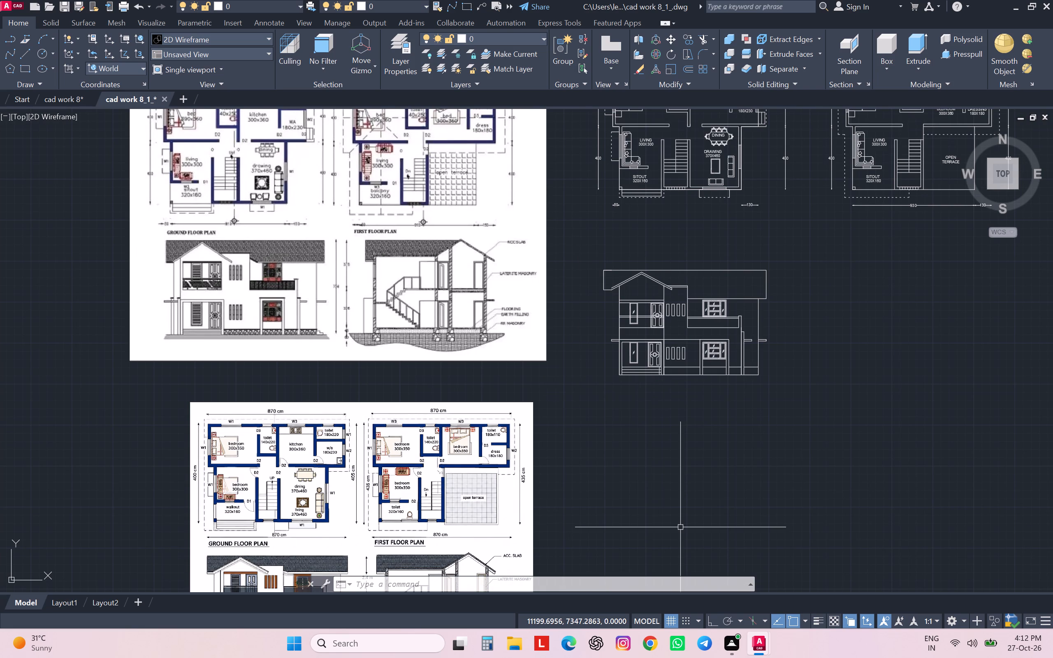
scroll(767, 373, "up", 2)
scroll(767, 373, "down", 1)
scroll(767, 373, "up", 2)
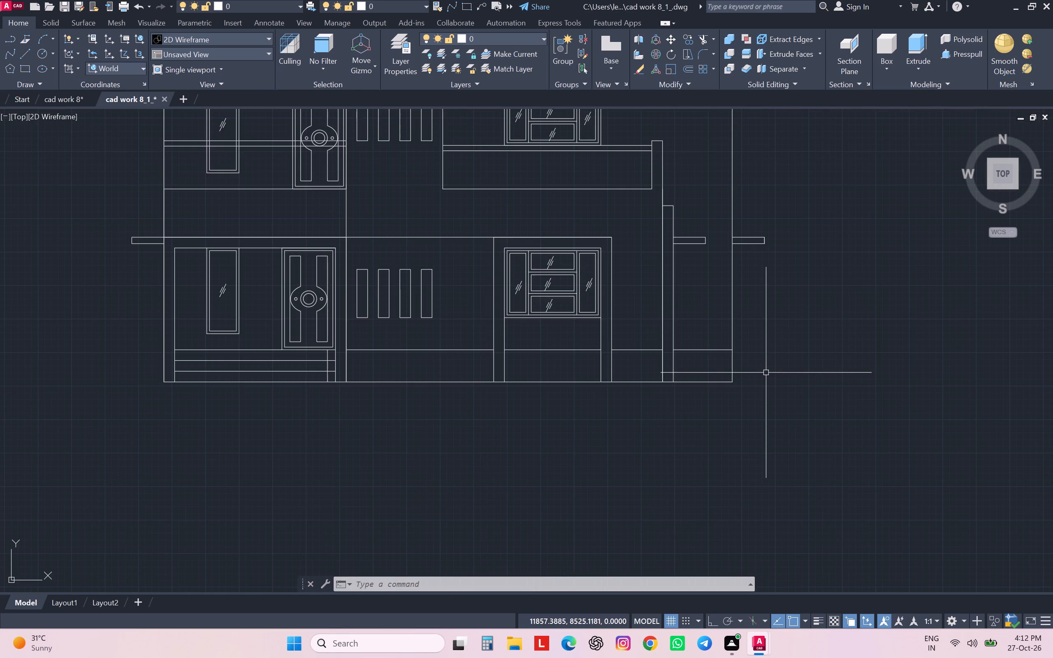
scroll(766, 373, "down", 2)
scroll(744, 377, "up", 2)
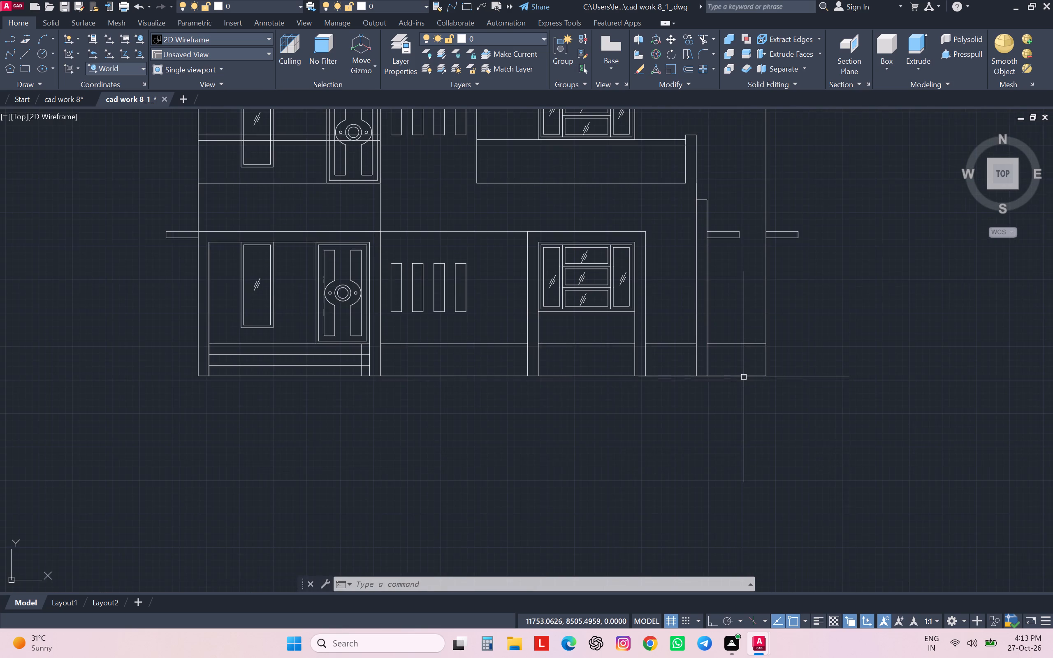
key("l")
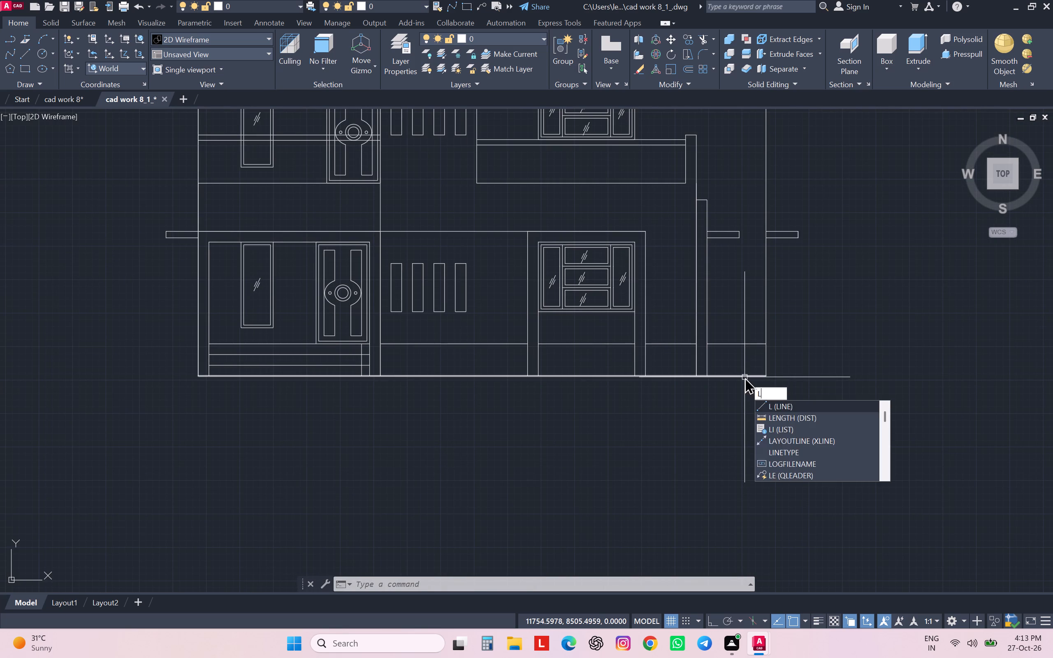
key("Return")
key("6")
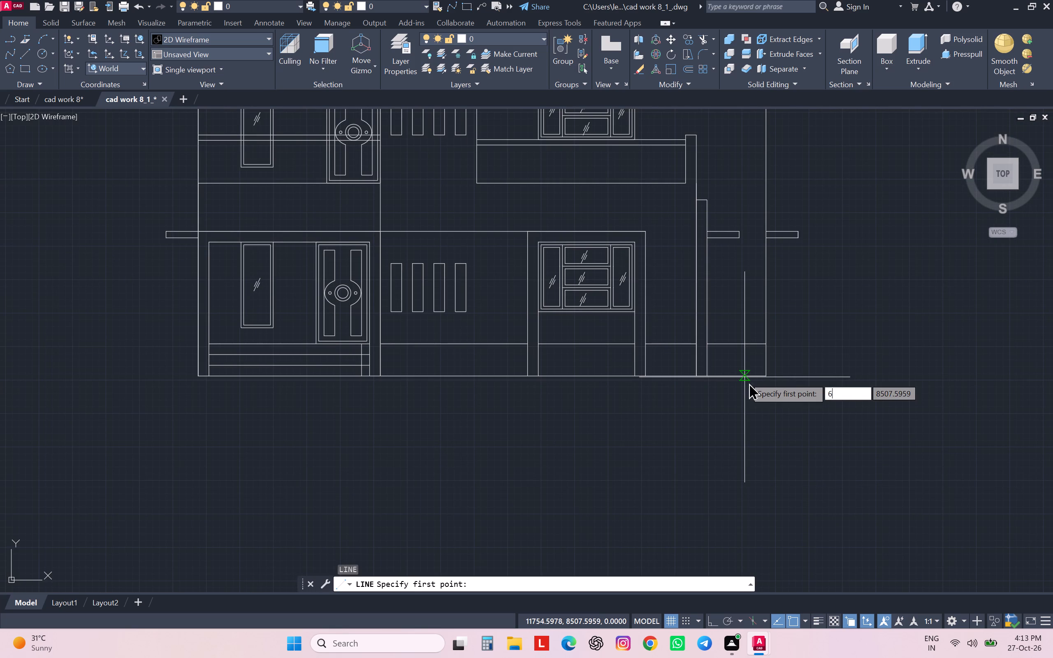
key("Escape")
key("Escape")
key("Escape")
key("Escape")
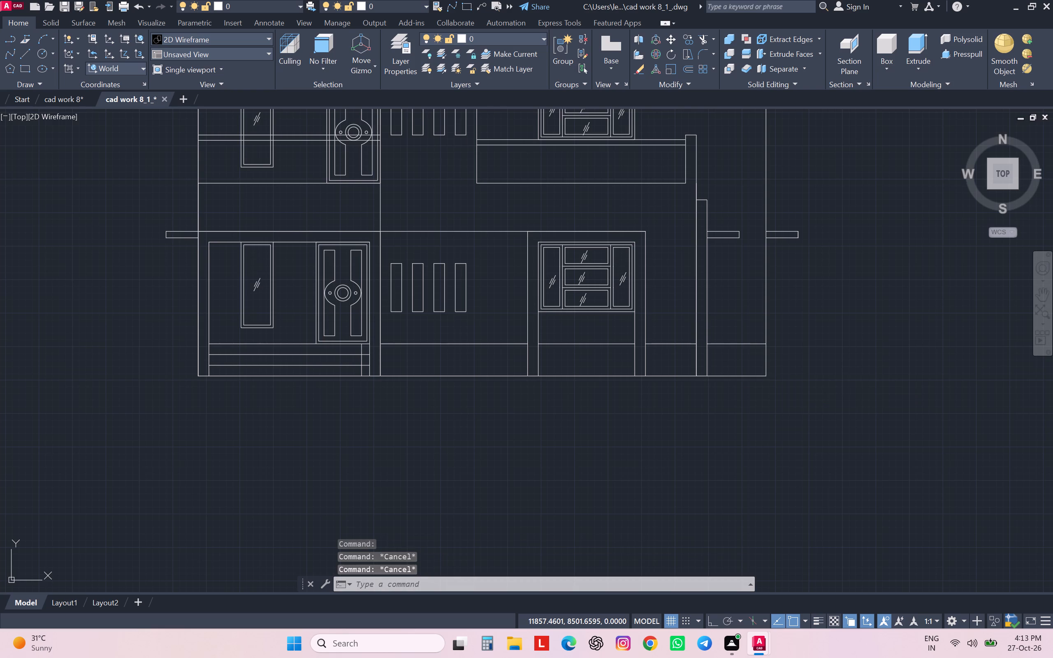
Draw a two-step profile outside the elevation's right base corner: 60 out, 30 up, 30 back, 30 up, closing to the wall at plinth level.
key("l")
key("Return")
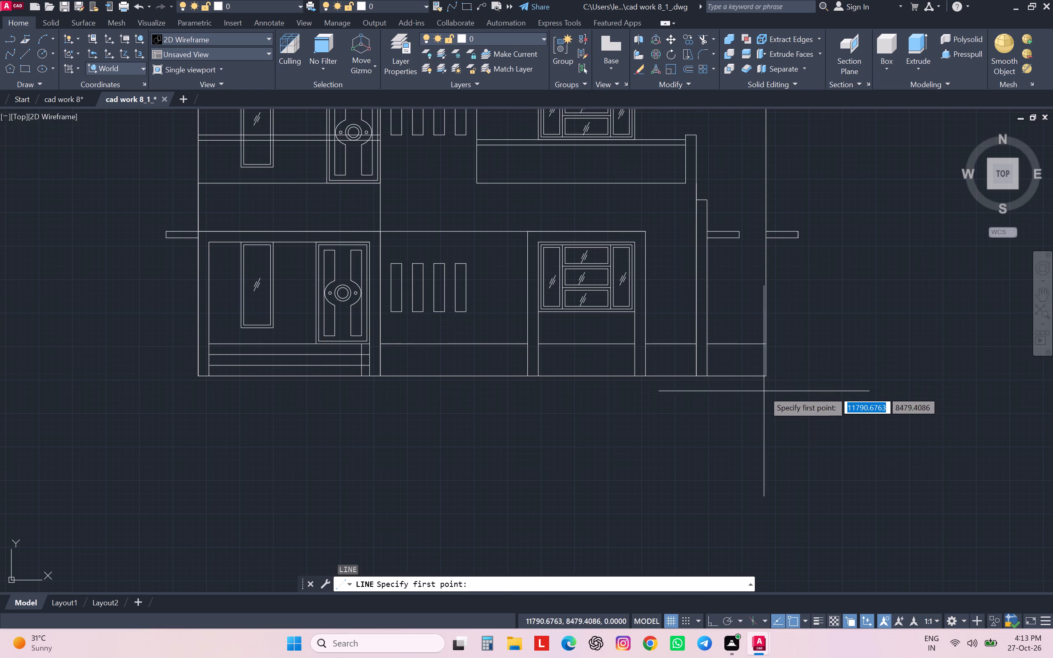
left_click(766, 375)
type("60")
key("Return")
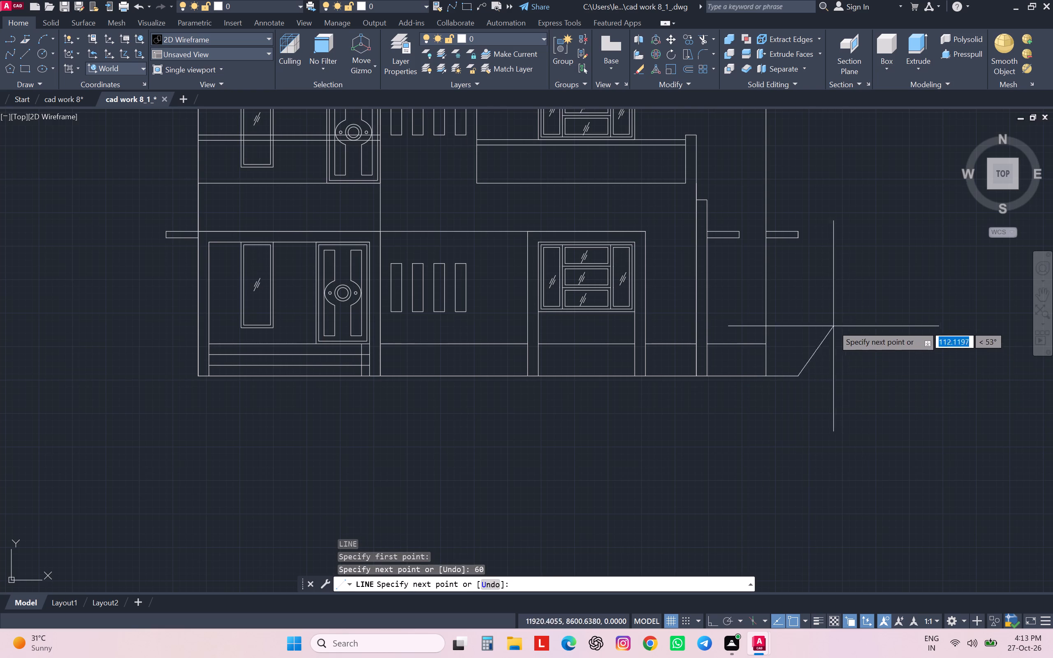
key("F8")
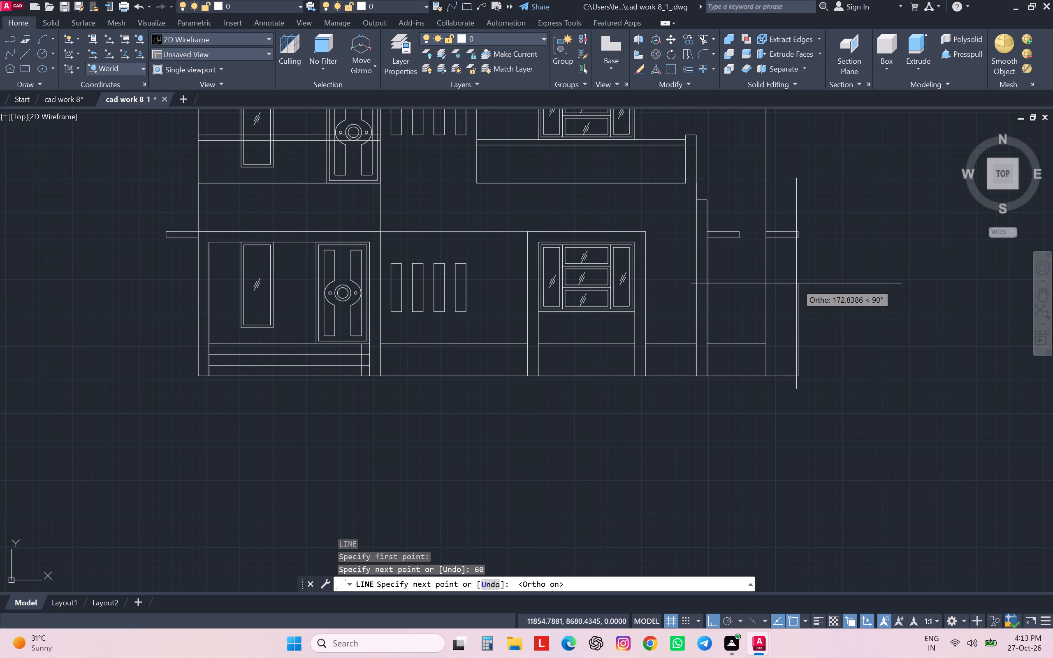
type("30")
key("Return")
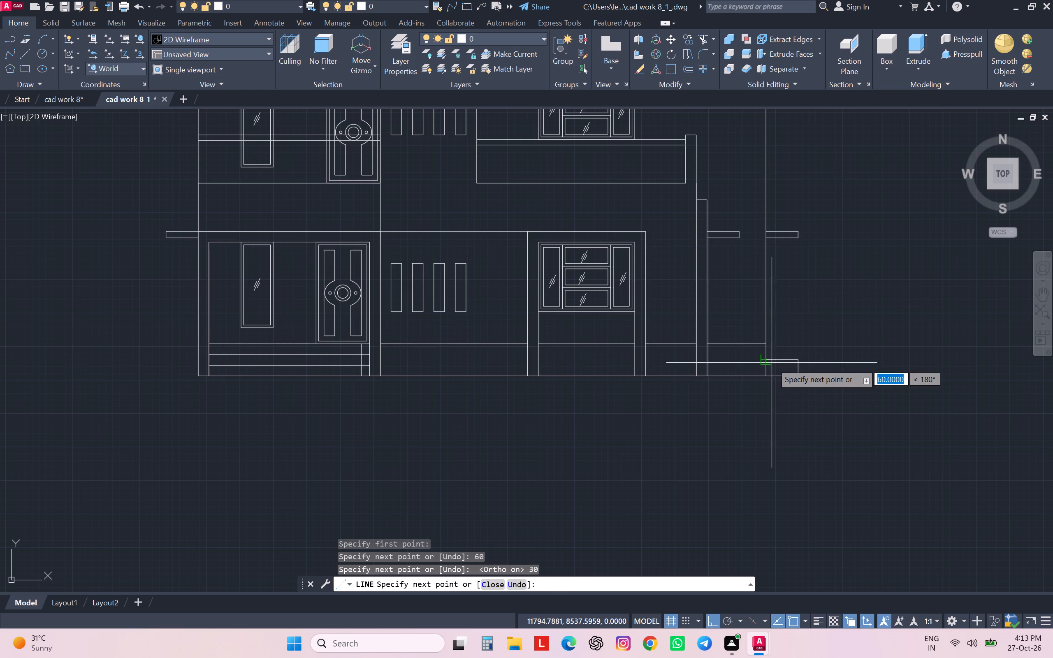
type("30")
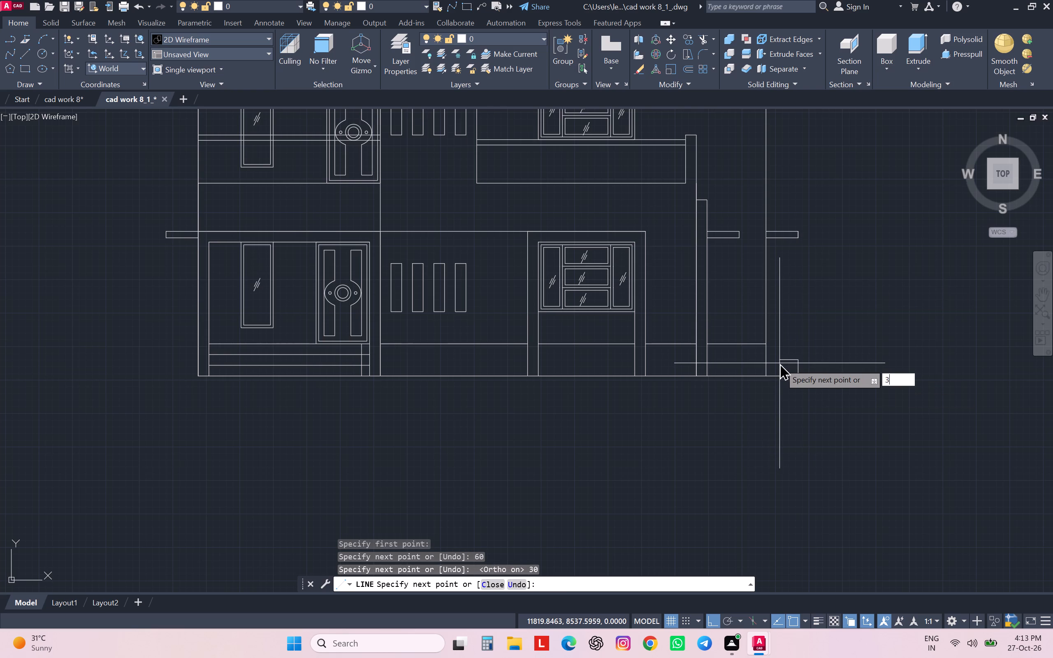
key("Return")
type("30")
key("Return")
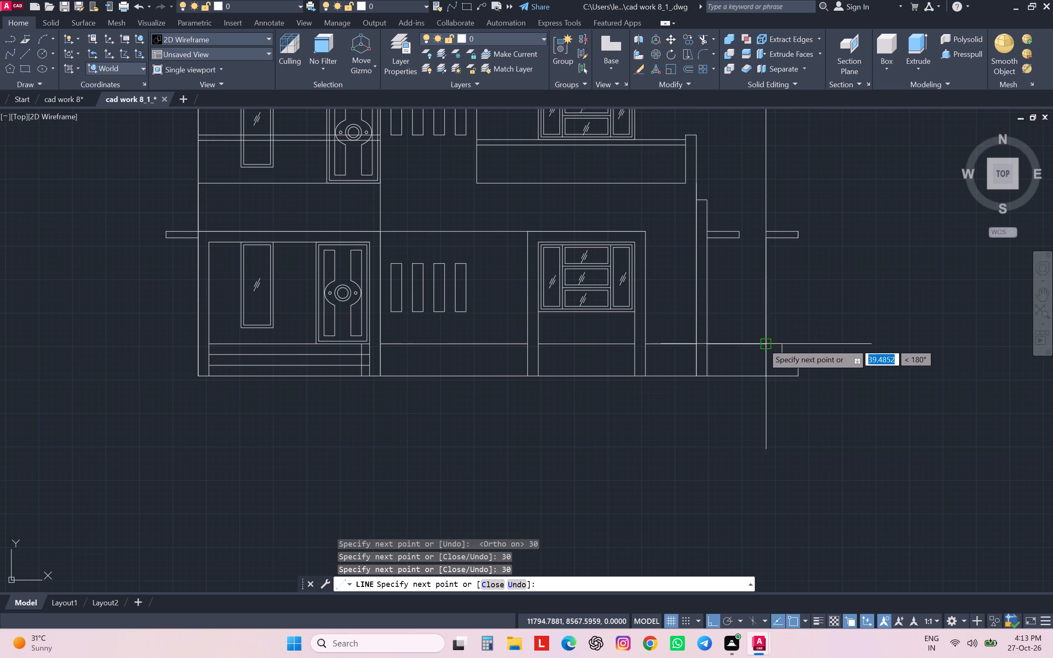
scroll(771, 350, "up", 2)
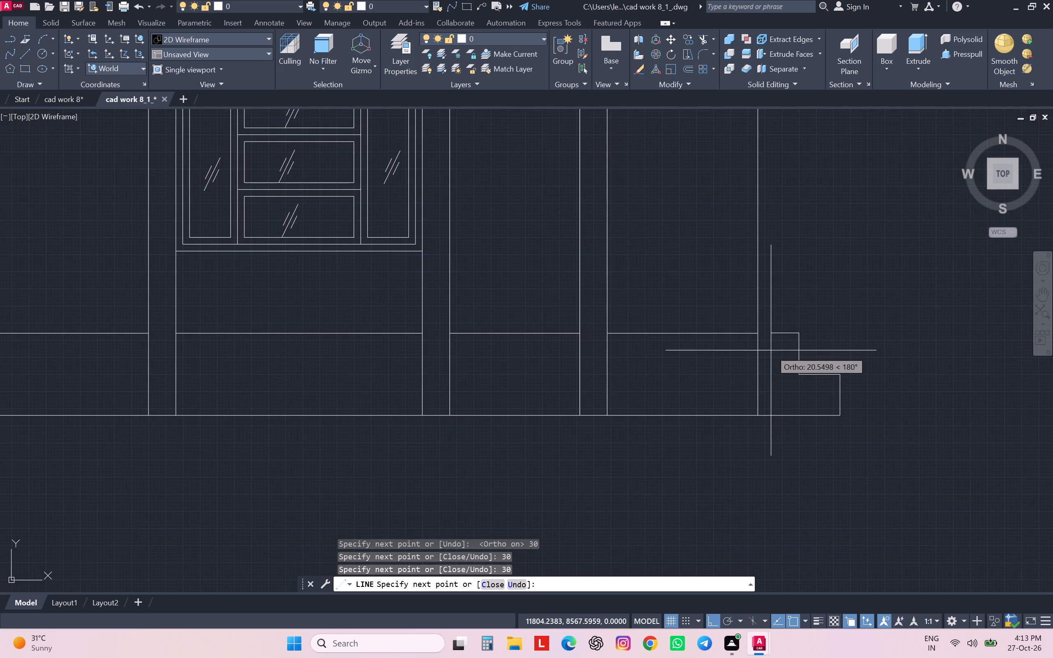
left_click(755, 331)
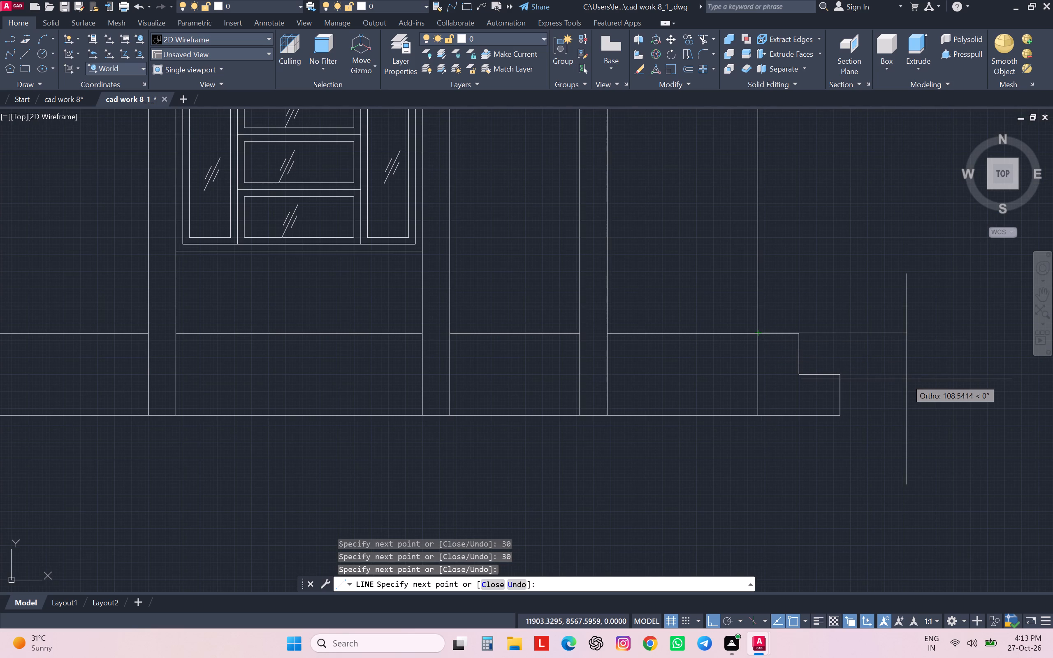
key("Escape")
key("Escape")
key("Escape")
key("Escape")
key("Escape")
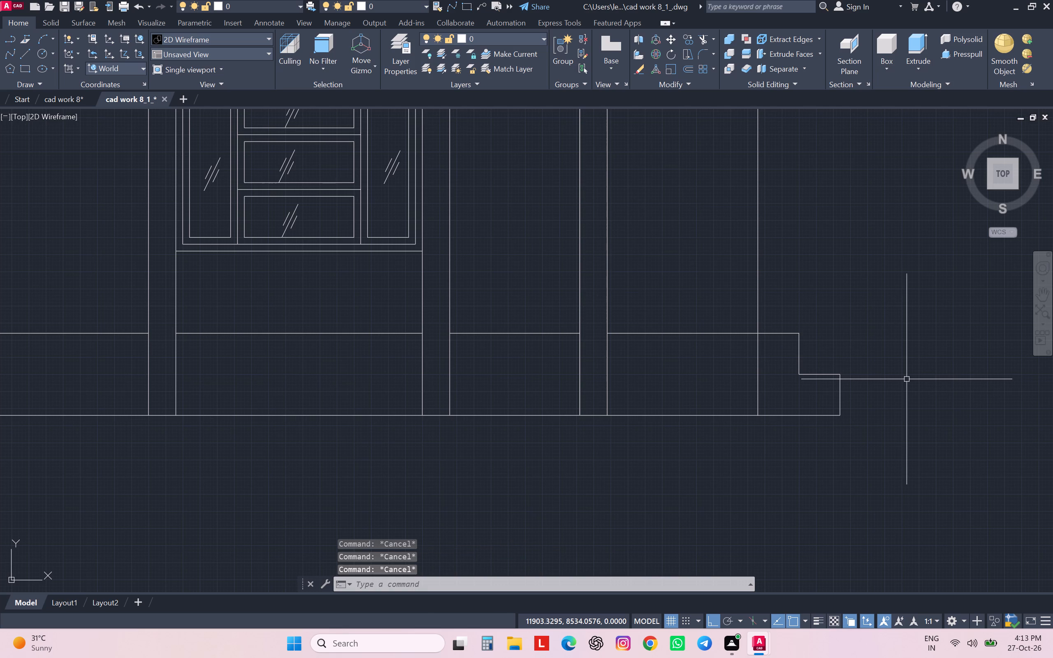
Examine the reference front elevation against the drawn elevation to find details still missing.
scroll(907, 379, "down", 2)
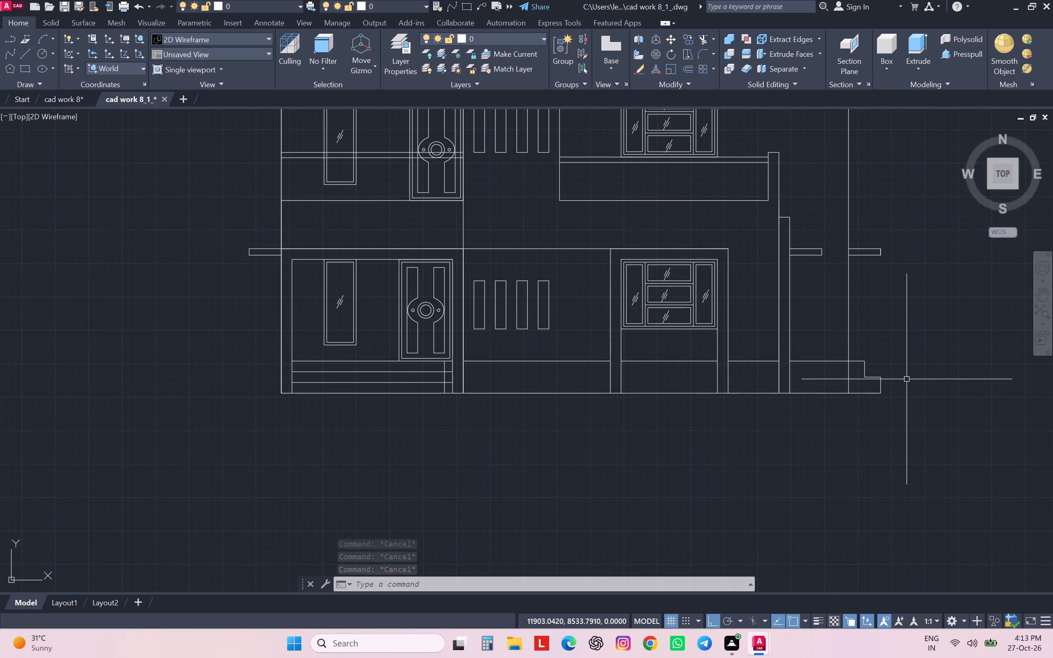
scroll(907, 379, "down", 1)
scroll(862, 483, "down", 1)
scroll(862, 483, "up", 1)
scroll(862, 483, "down", 1)
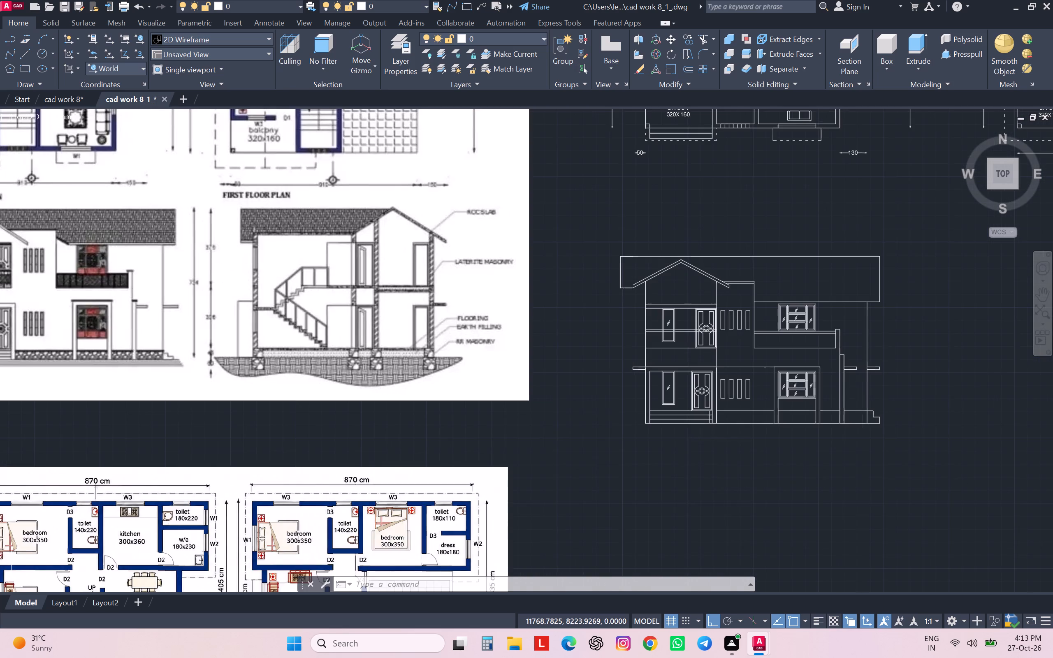
scroll(862, 477, "up", 1)
scroll(862, 477, "down", 1)
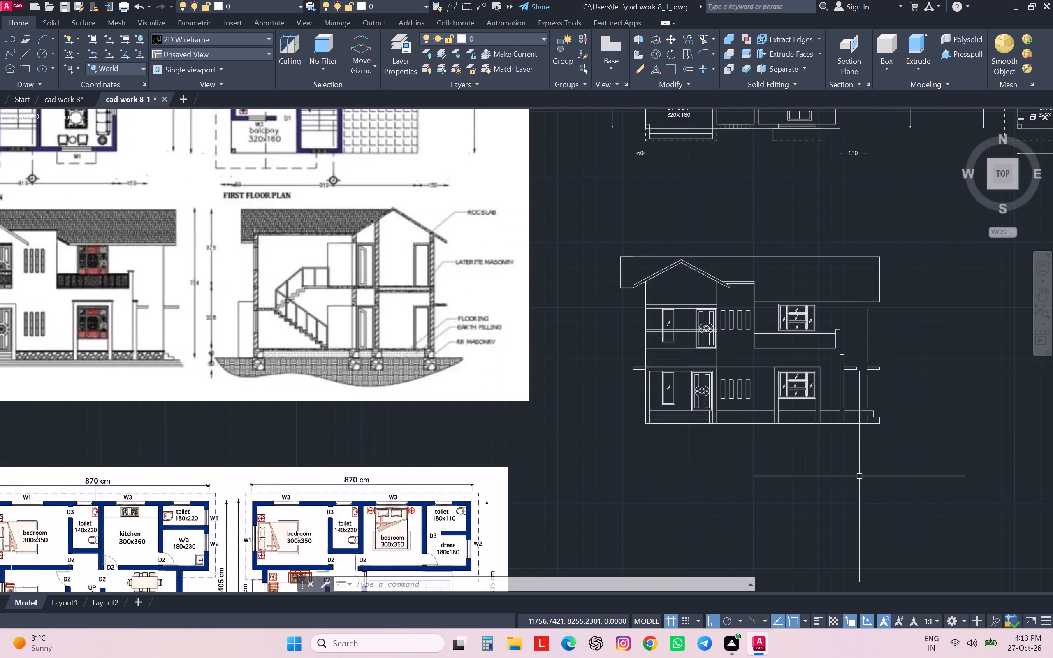
scroll(865, 462, "up", 1)
scroll(865, 462, "down", 1)
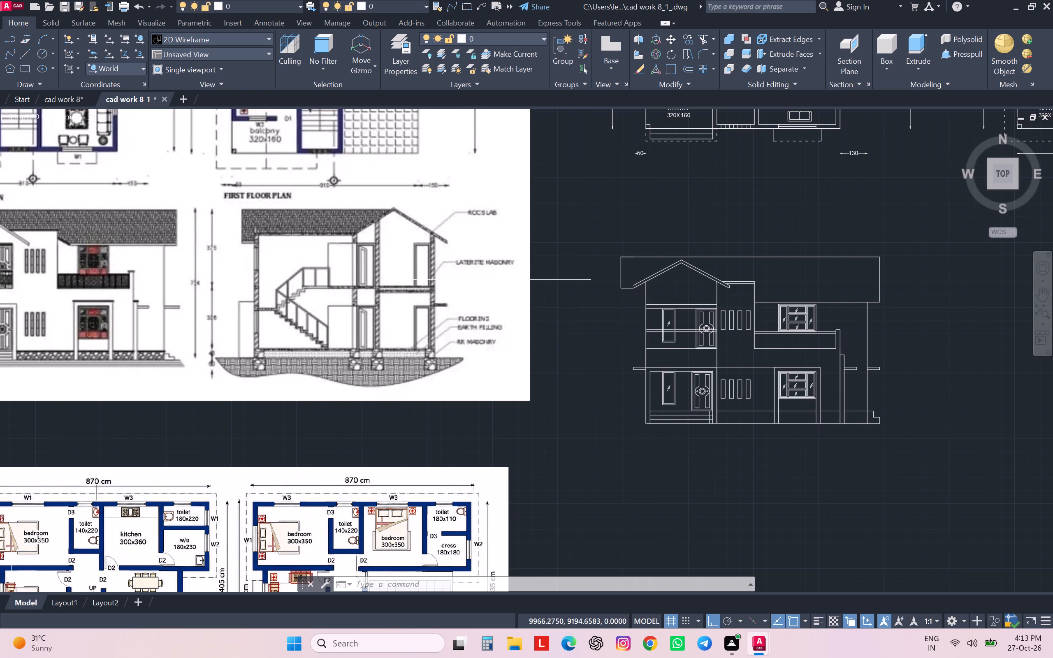
scroll(485, 281, "down", 1)
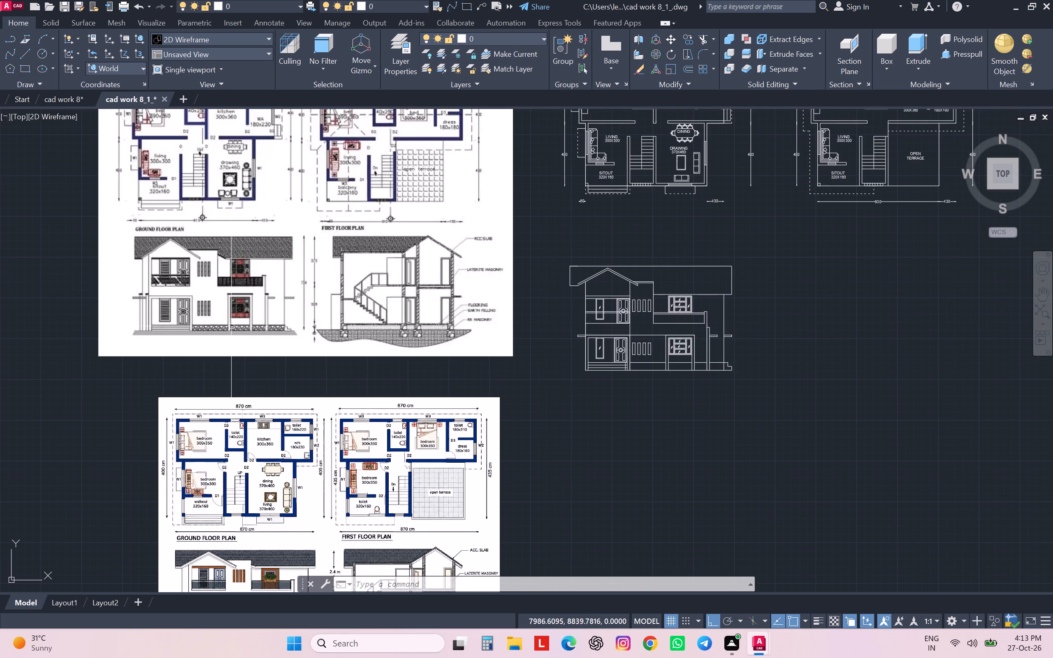
scroll(256, 322, "up", 5)
scroll(256, 322, "down", 2)
scroll(396, 354, "down", 3)
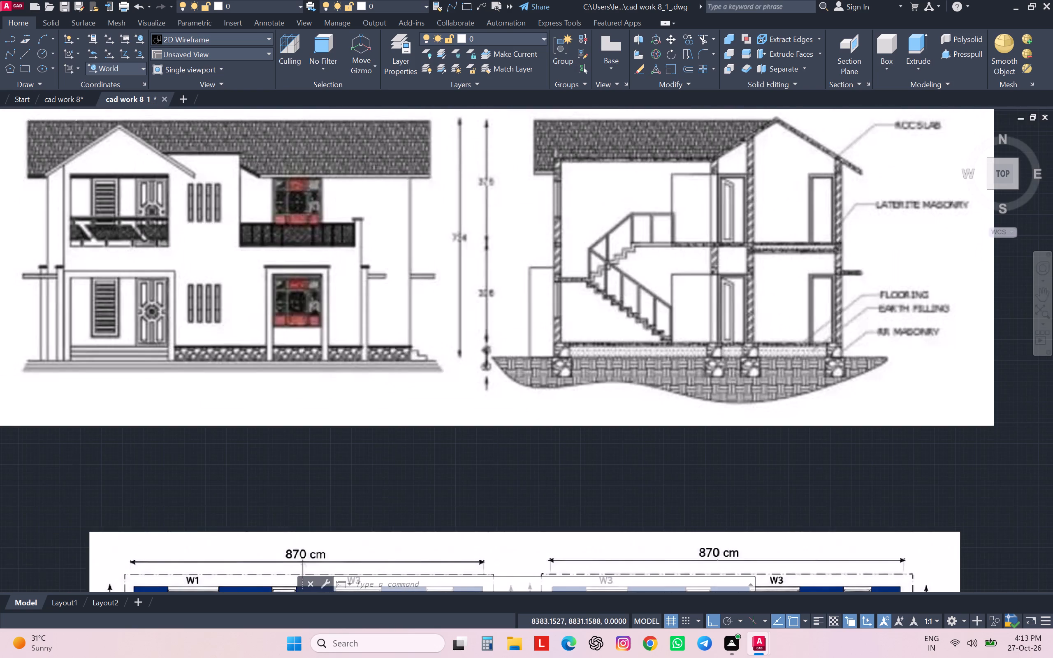
scroll(821, 401, "down", 2)
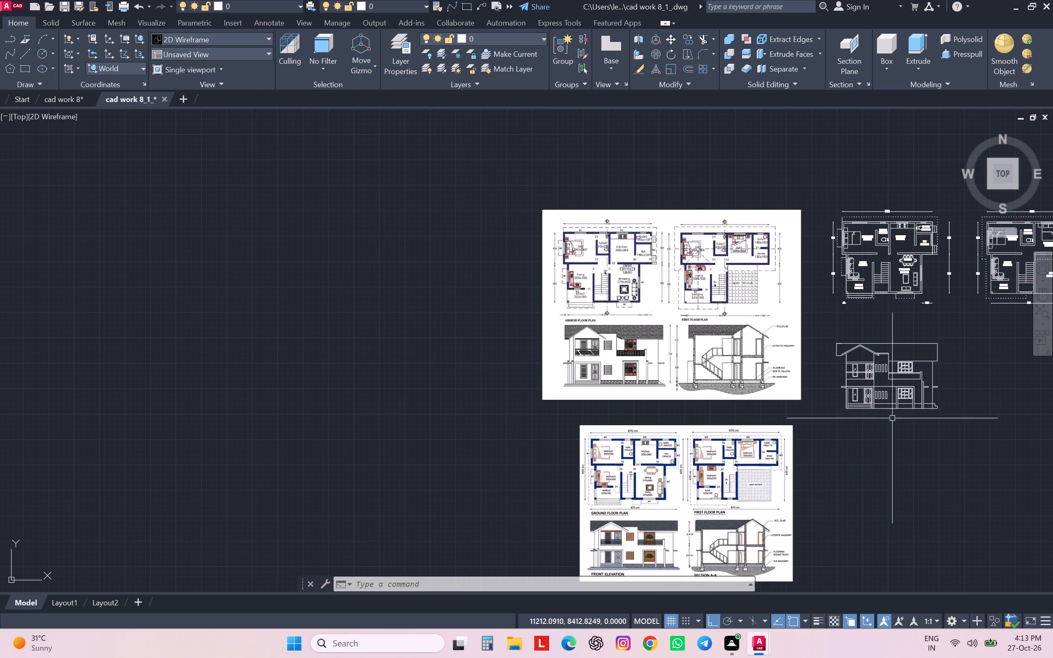
Close the open left eave end of the gable roof with a short vertical line between its two sloping lines.
scroll(950, 410, "up", 1)
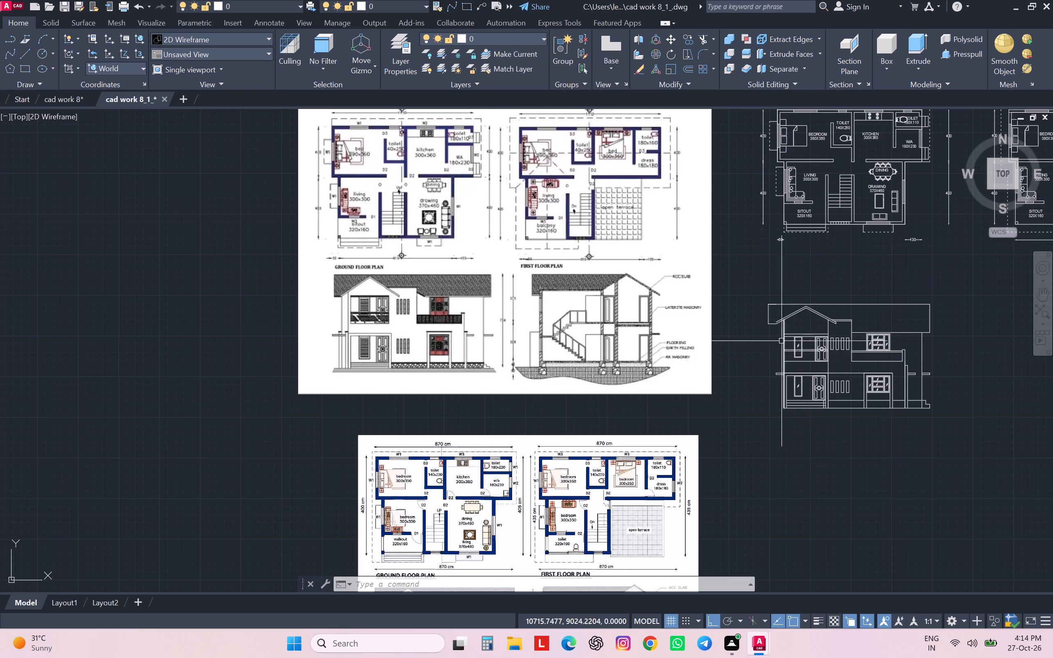
scroll(779, 338, "up", 4)
key("l")
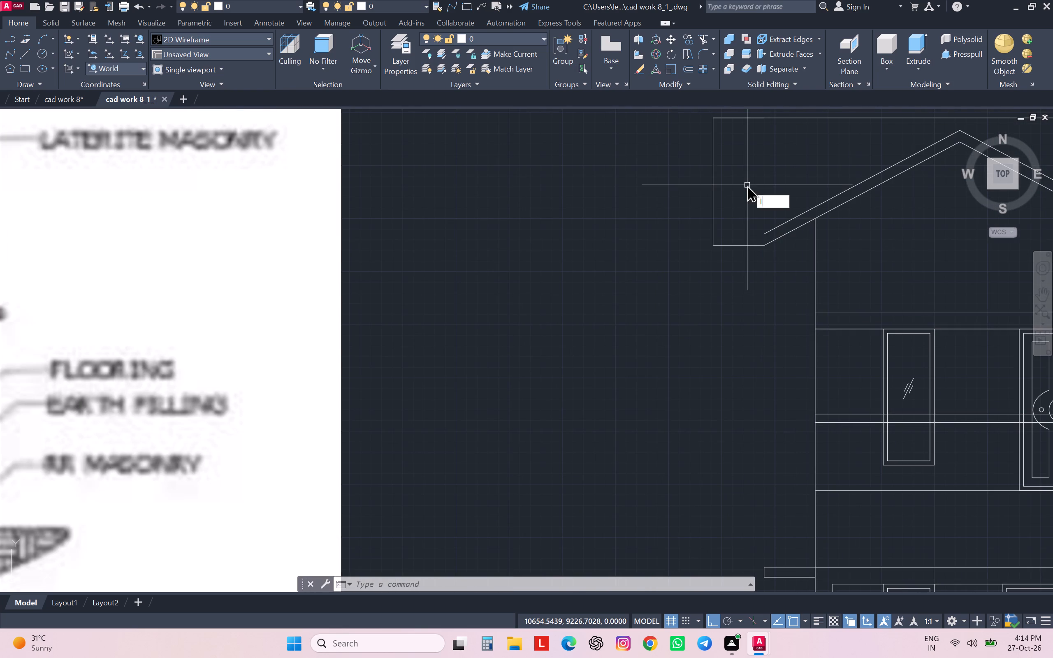
key("Return")
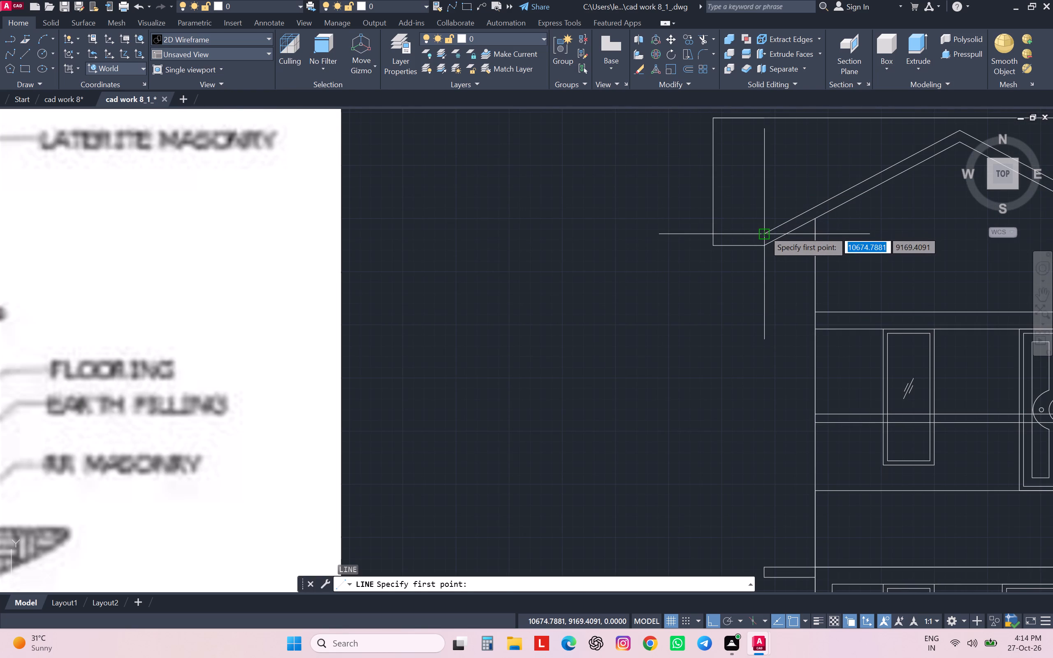
left_click(764, 231)
left_click(762, 247)
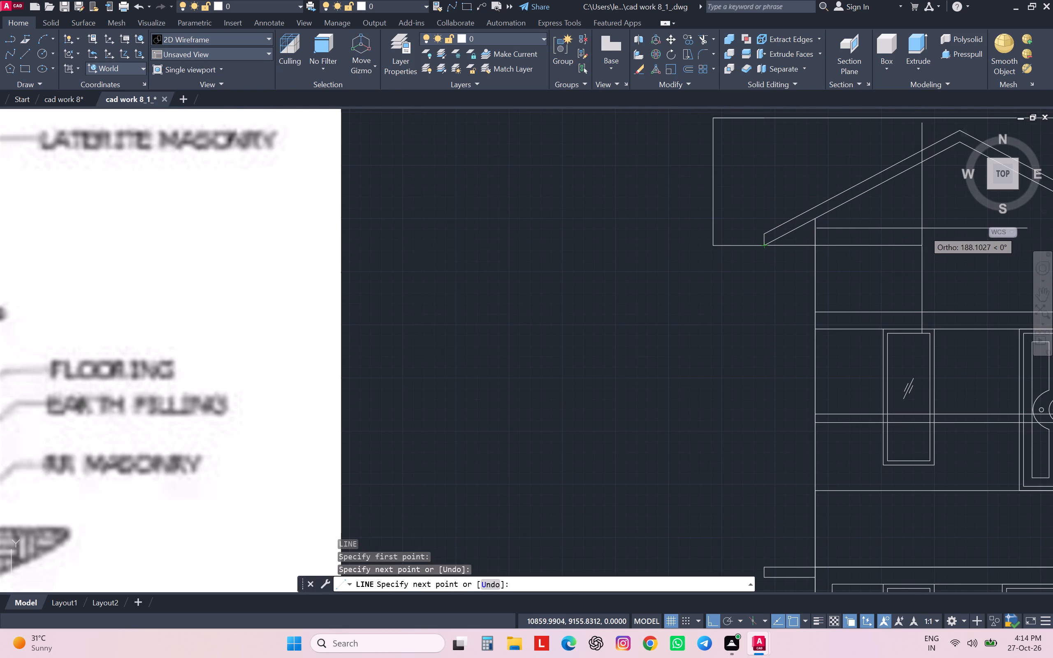
key("Escape")
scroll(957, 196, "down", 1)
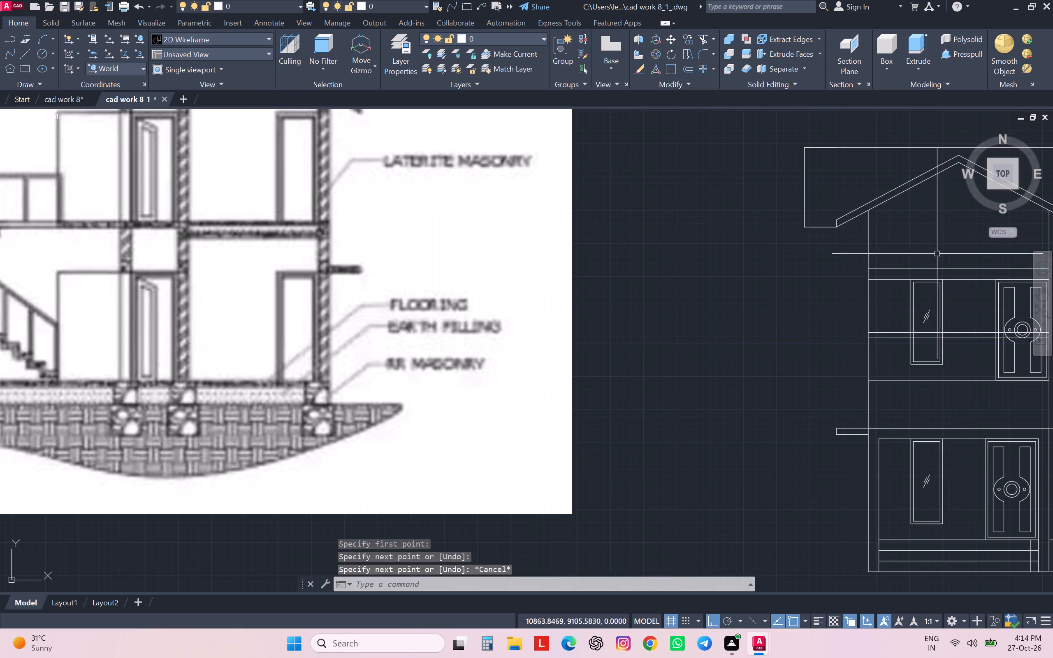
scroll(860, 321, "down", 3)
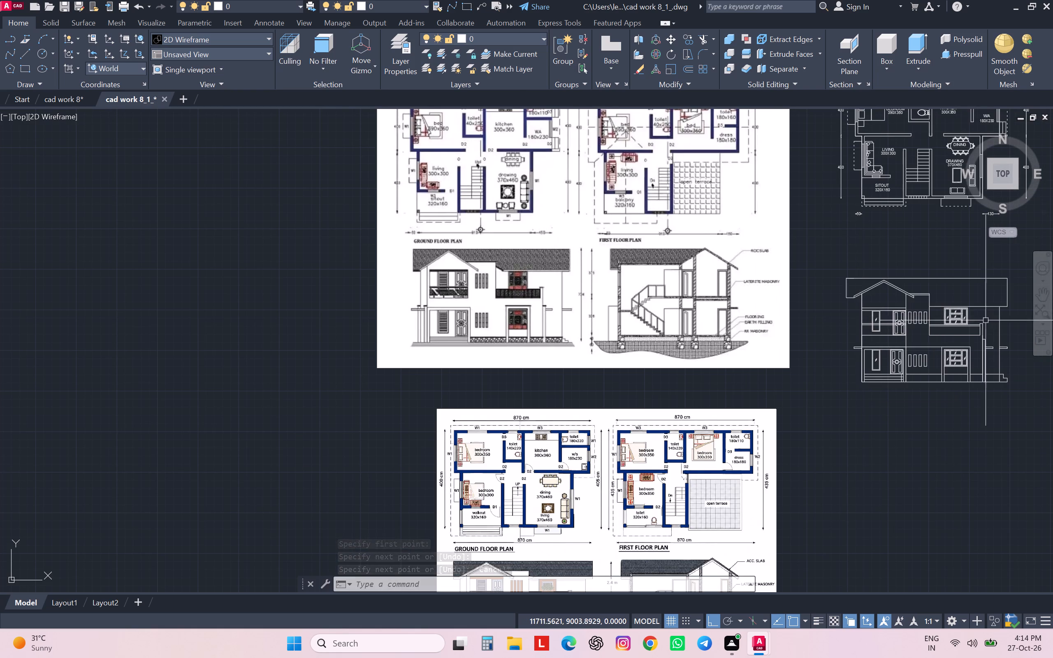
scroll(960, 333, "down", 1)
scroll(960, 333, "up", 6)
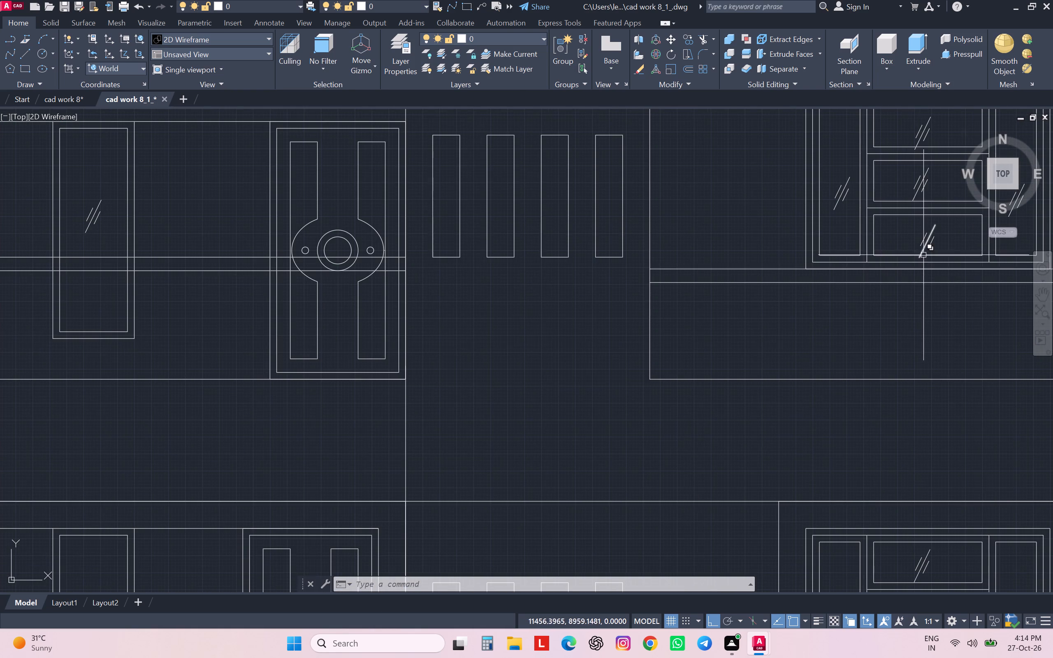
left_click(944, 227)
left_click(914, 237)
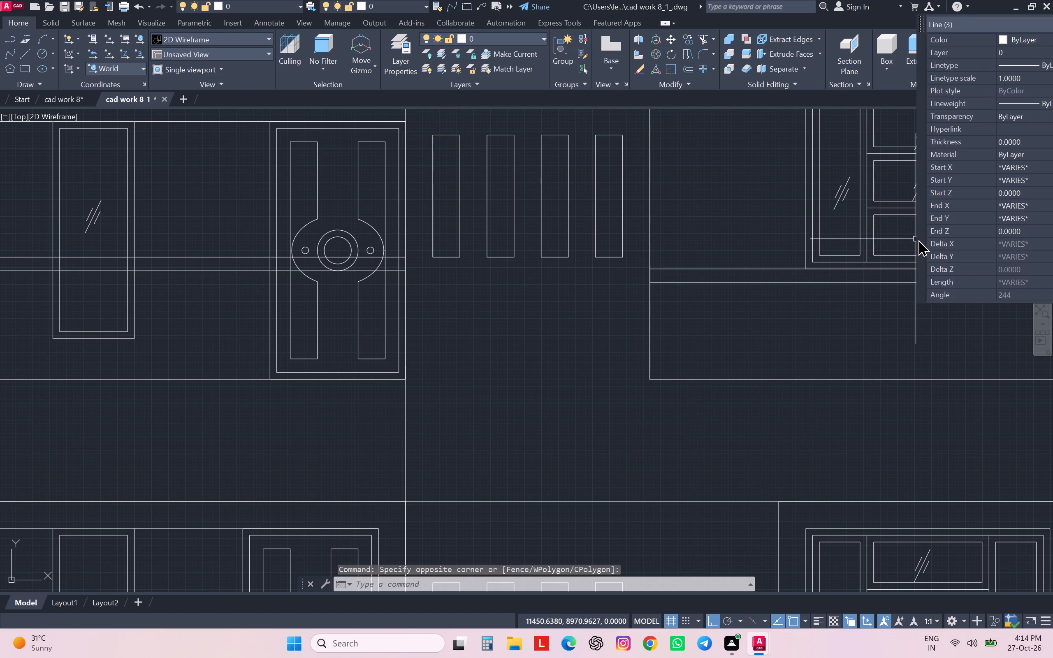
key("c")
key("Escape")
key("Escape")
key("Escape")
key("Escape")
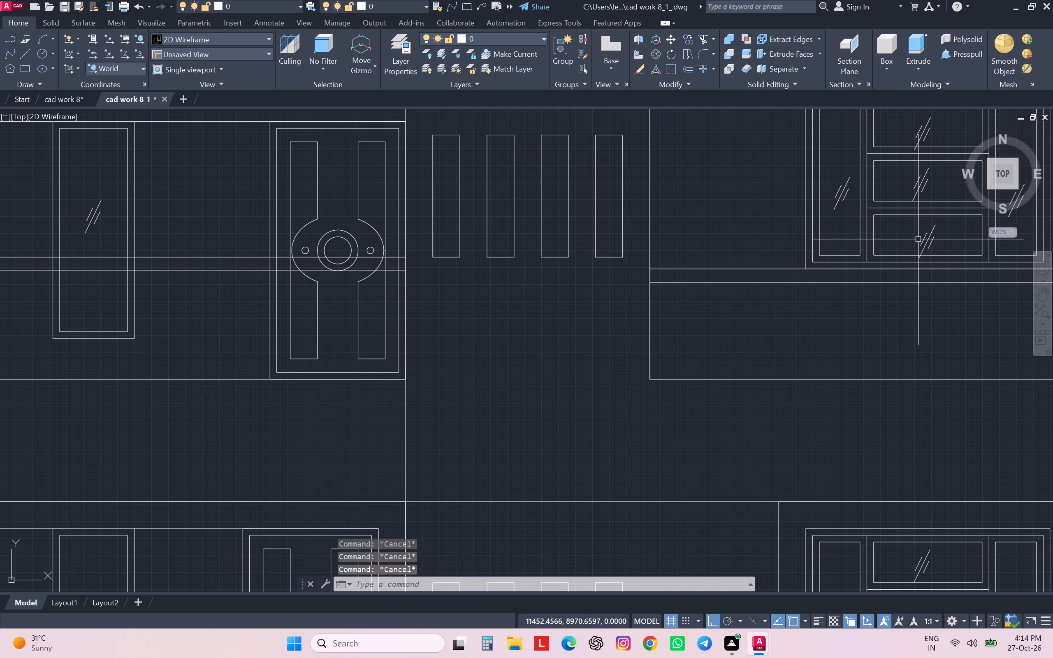
Hatch the plinth panel below the ground floor's four vertical slots with the GRAVEL pattern.
scroll(850, 287, "down", 5)
middle_click_drag(848, 338, 845, 338)
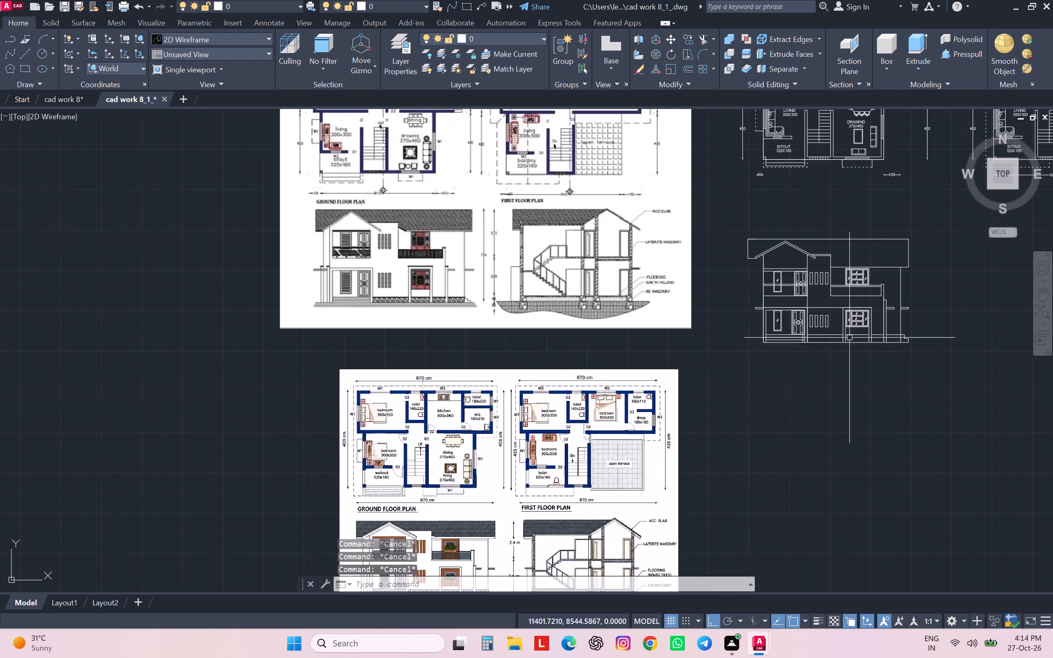
middle_click_drag(845, 338, 770, 345)
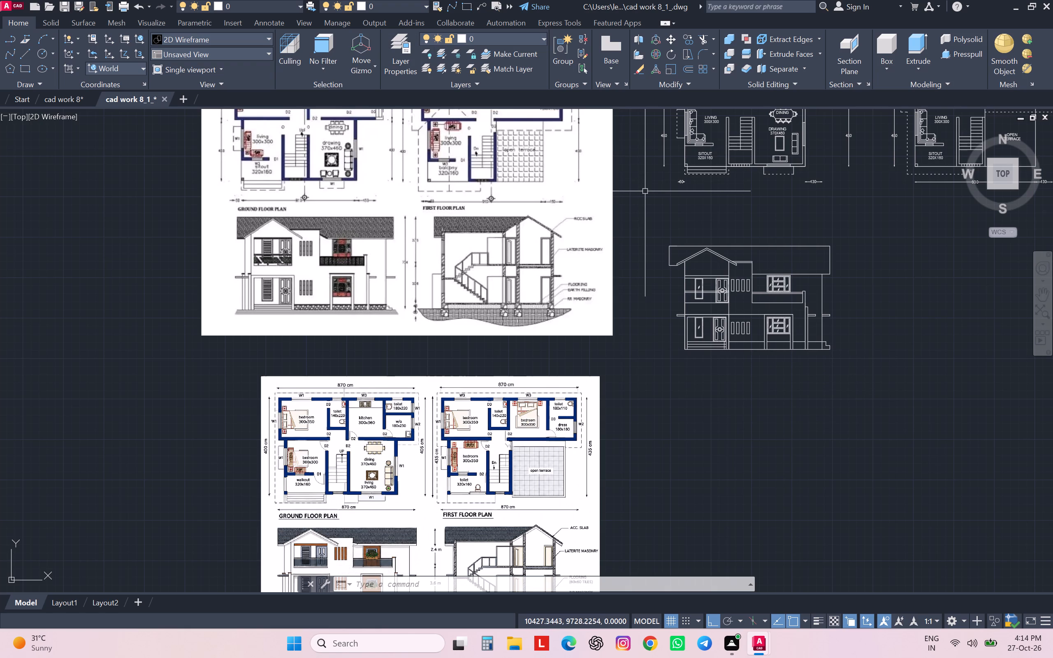
type("ha")
key("Return")
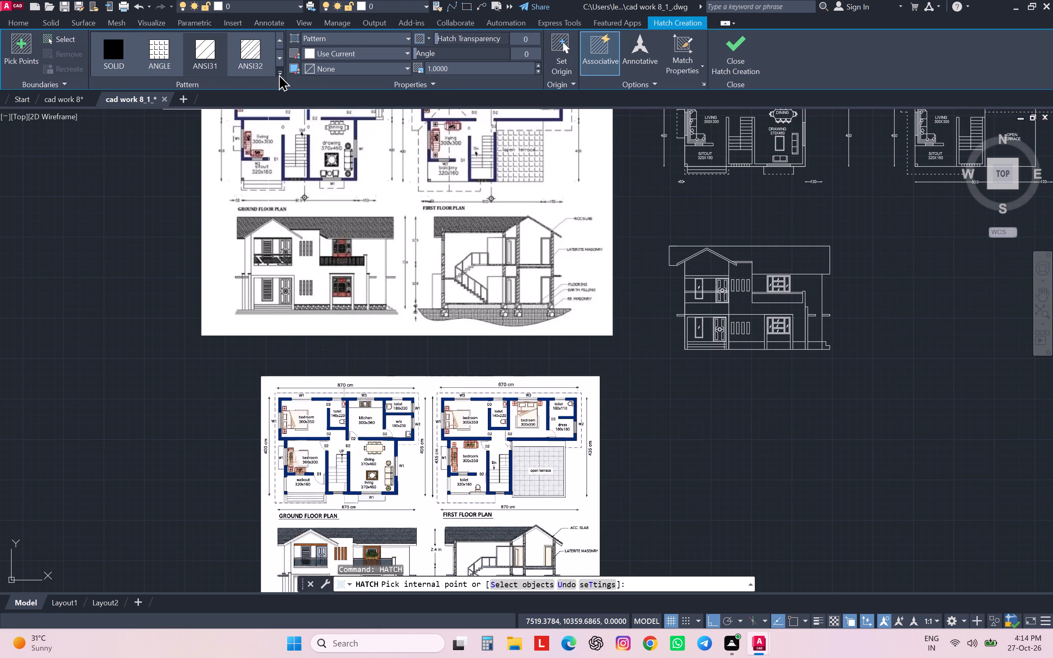
left_click(279, 73)
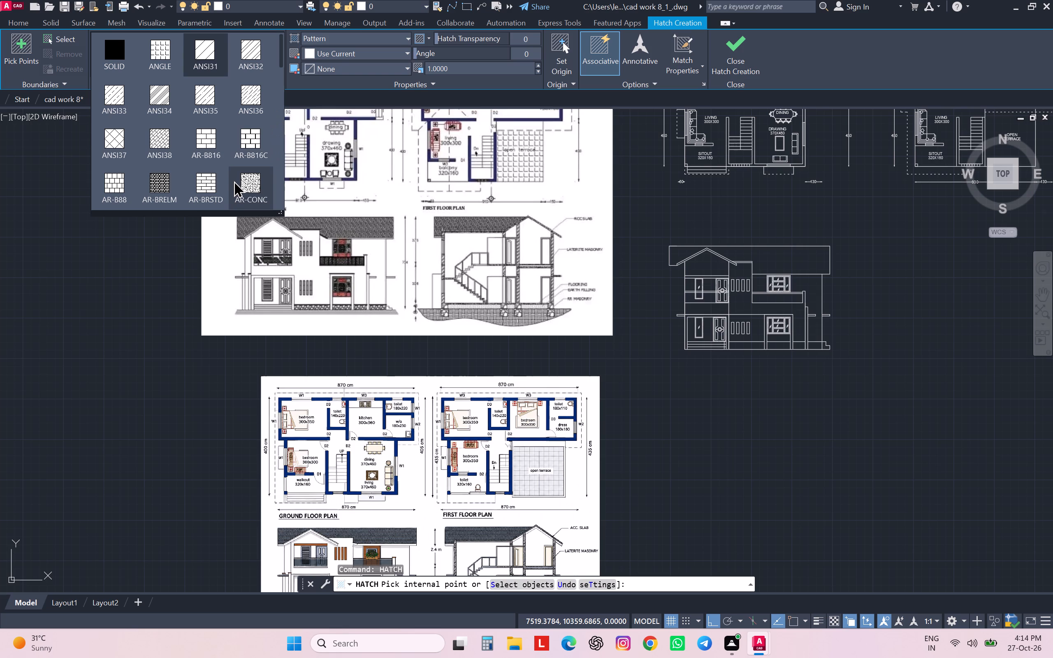
scroll(240, 156, "down", 1)
scroll(240, 156, "up", 1)
scroll(240, 156, "down", 1)
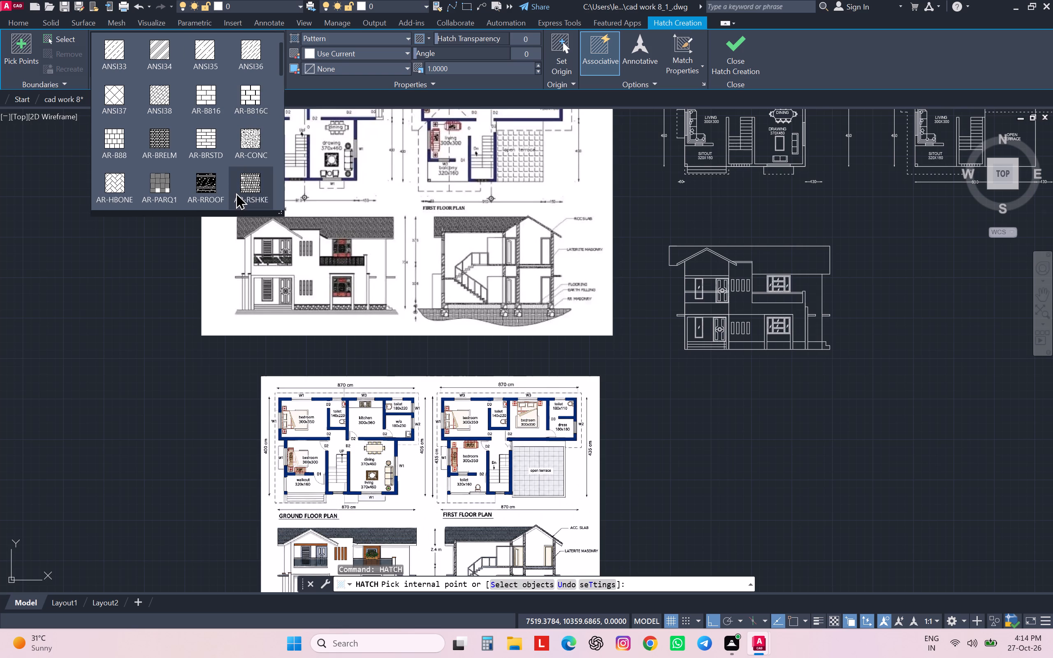
scroll(236, 192, "down", 4)
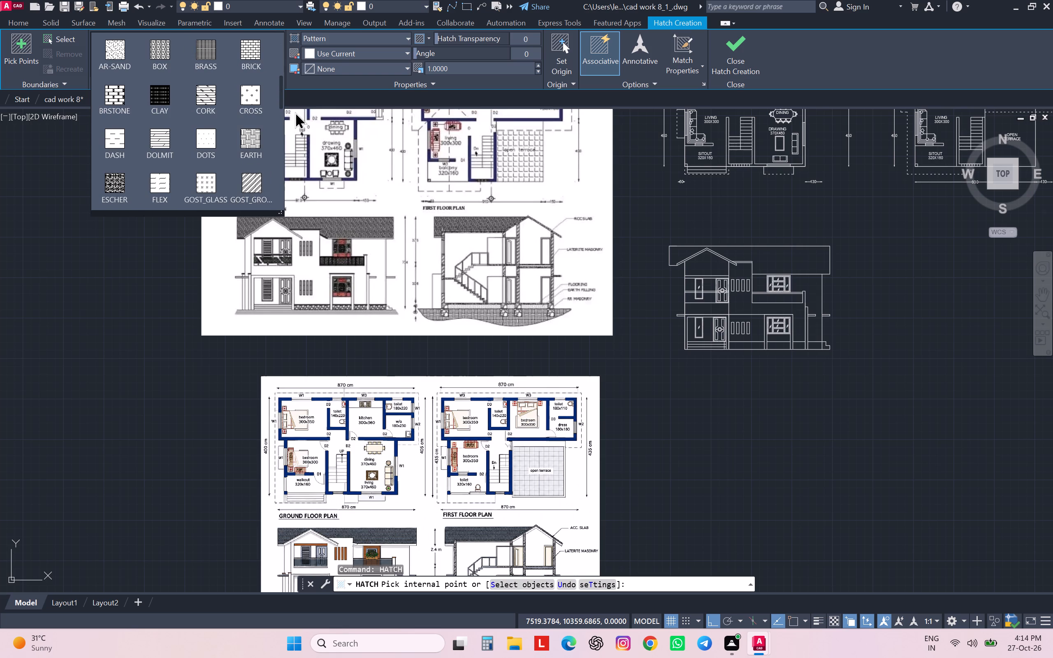
scroll(262, 132, "down", 3)
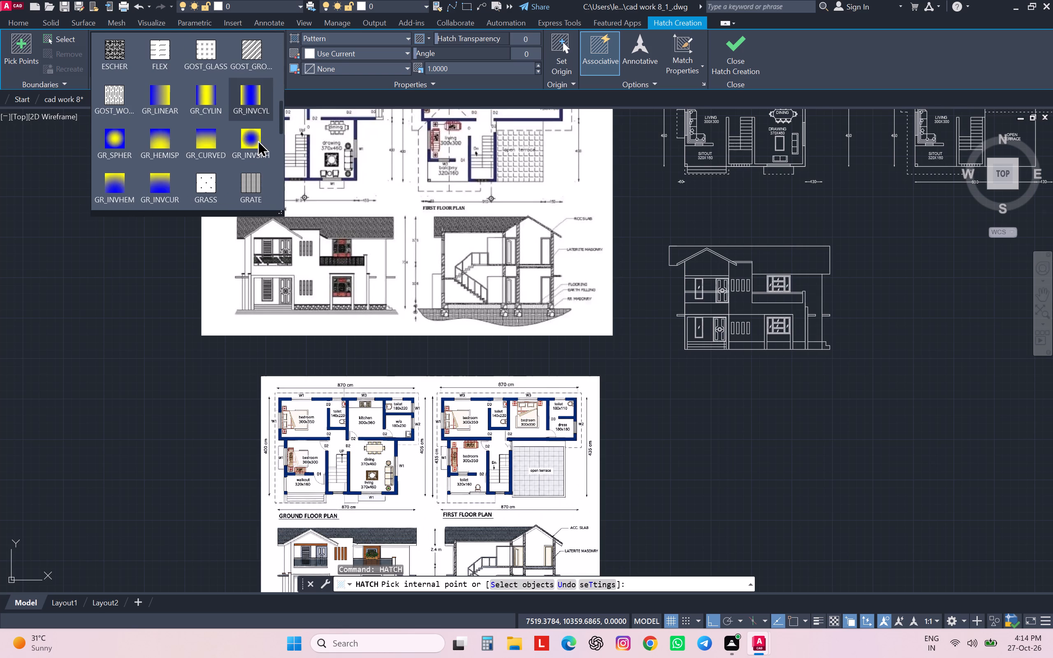
scroll(257, 140, "down", 16)
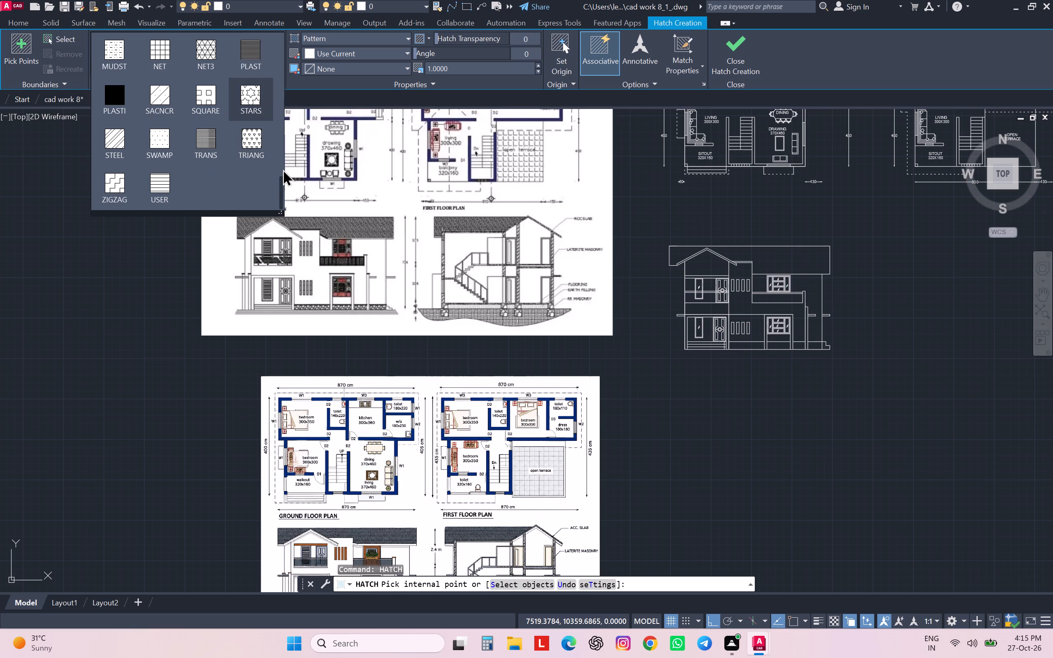
left_click_drag(281, 181, 280, 165)
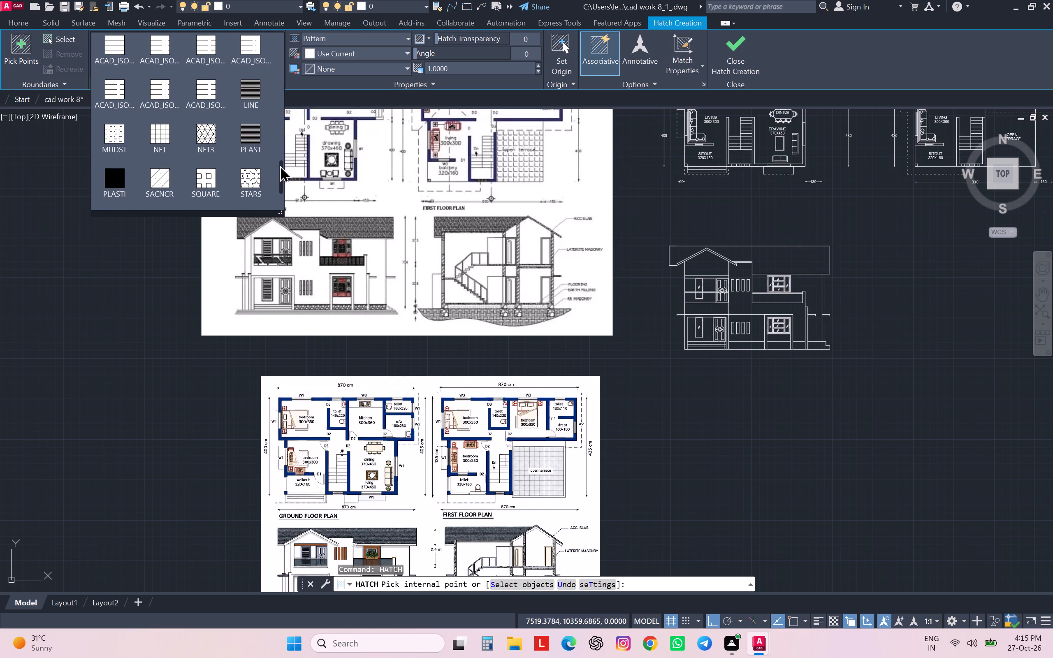
left_click_drag(280, 165, 278, 145)
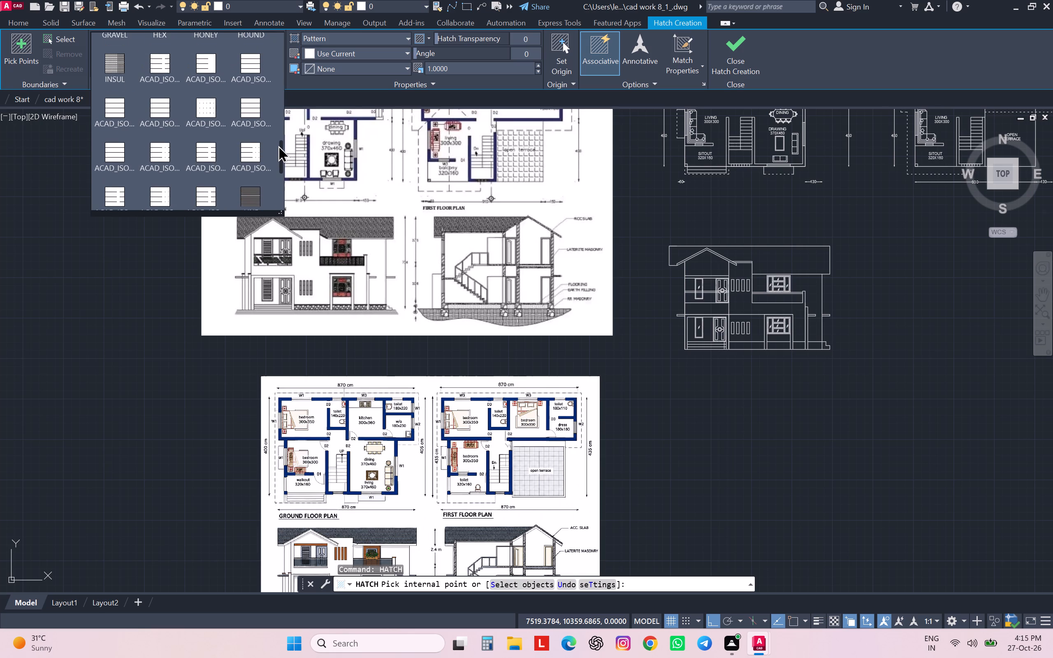
left_click_drag(278, 145, 276, 126)
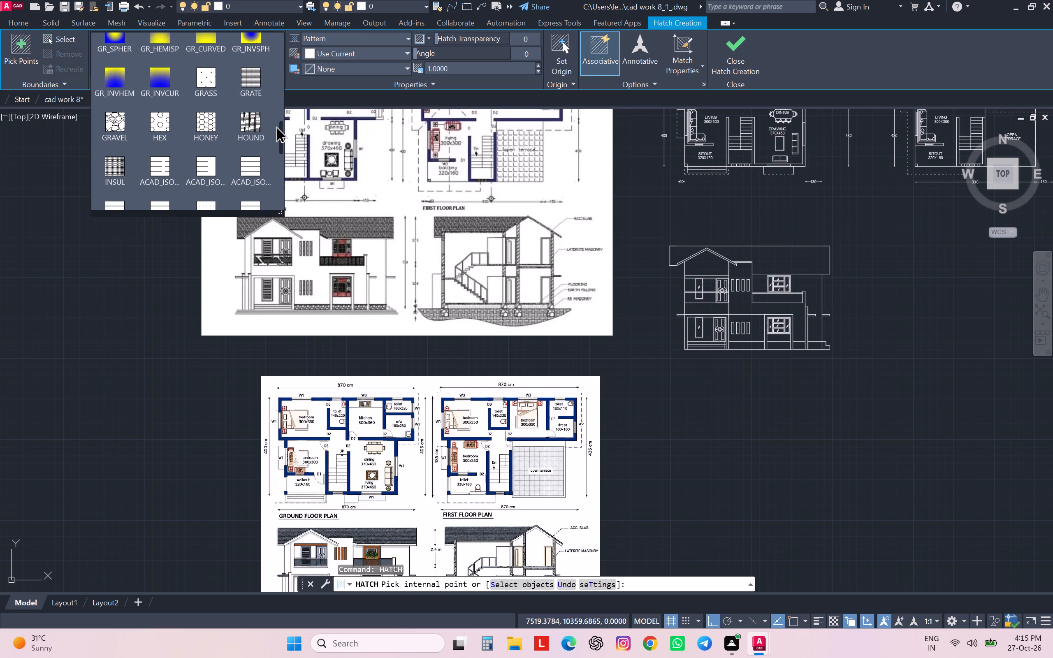
left_click_drag(276, 126, 275, 121)
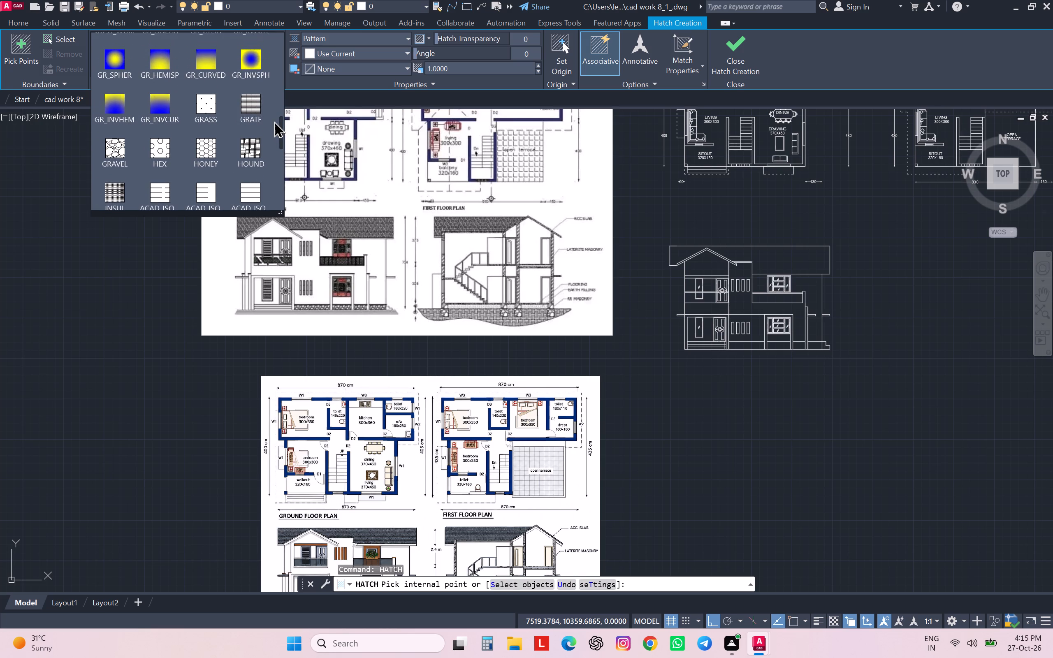
left_click(119, 151)
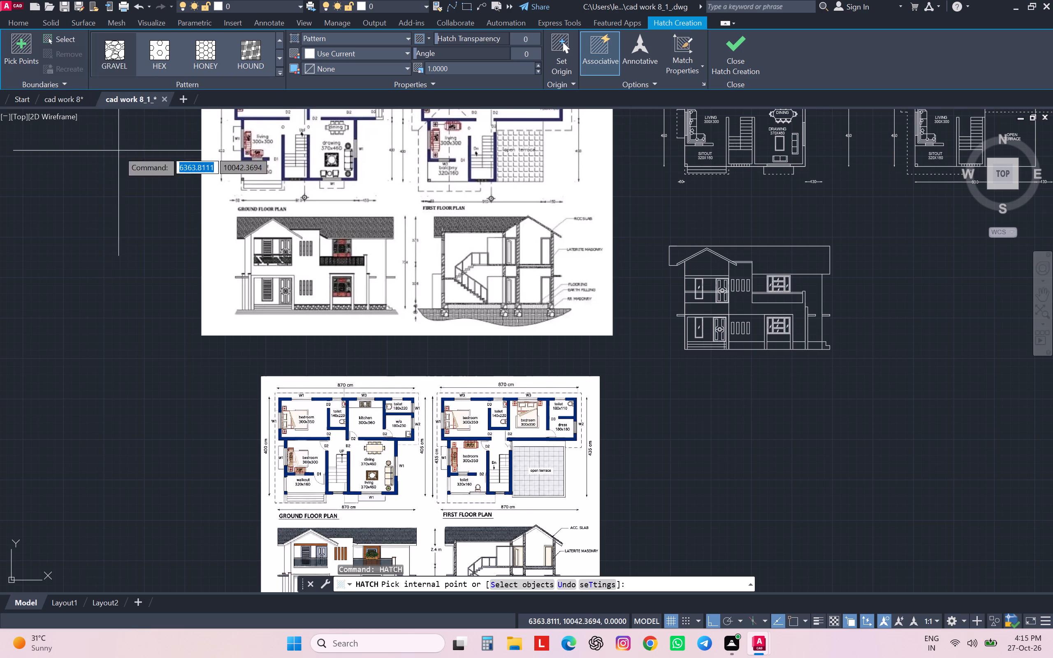
scroll(755, 343, "up", 2)
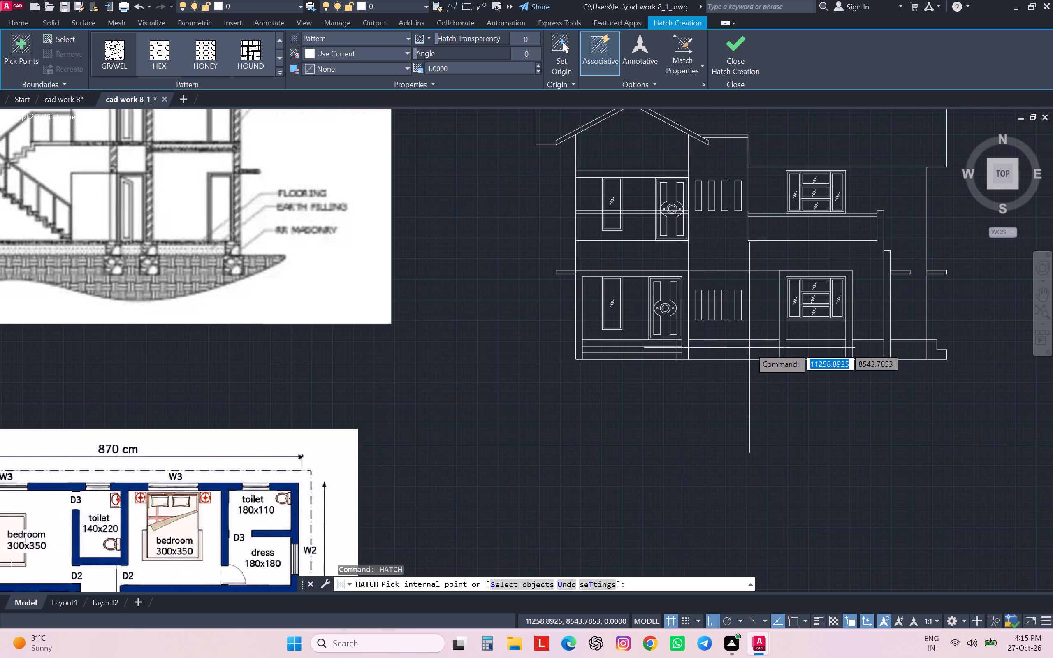
left_click(749, 348)
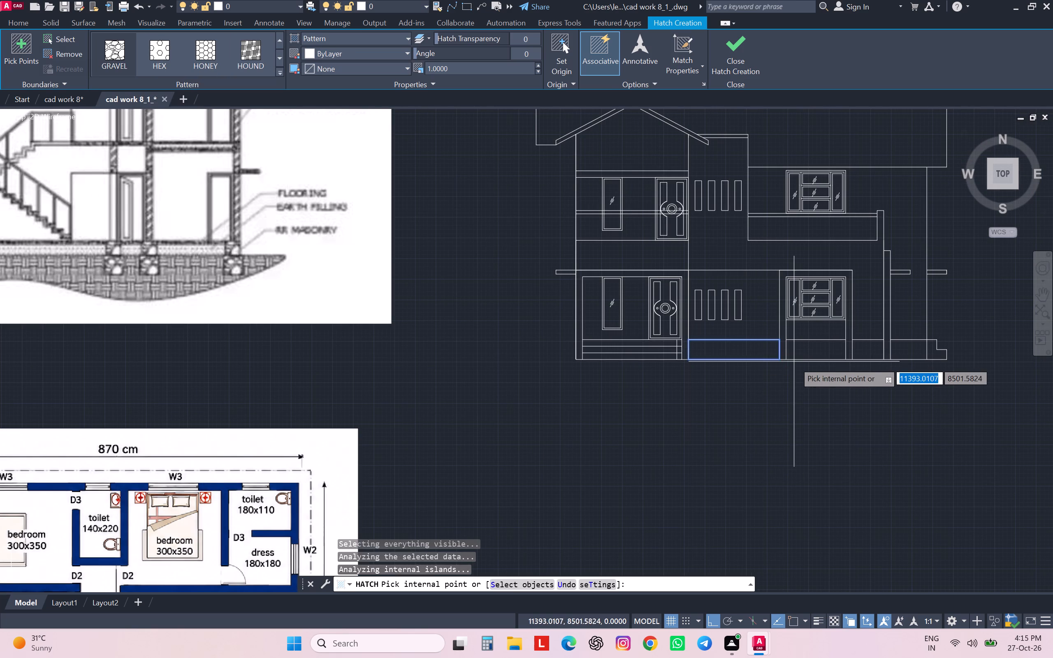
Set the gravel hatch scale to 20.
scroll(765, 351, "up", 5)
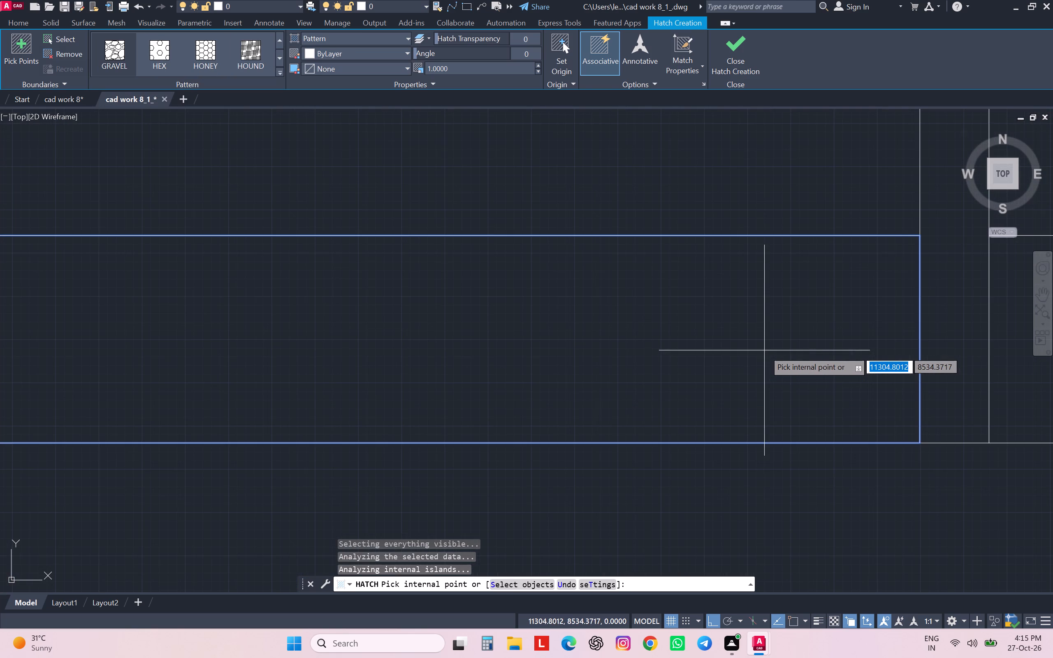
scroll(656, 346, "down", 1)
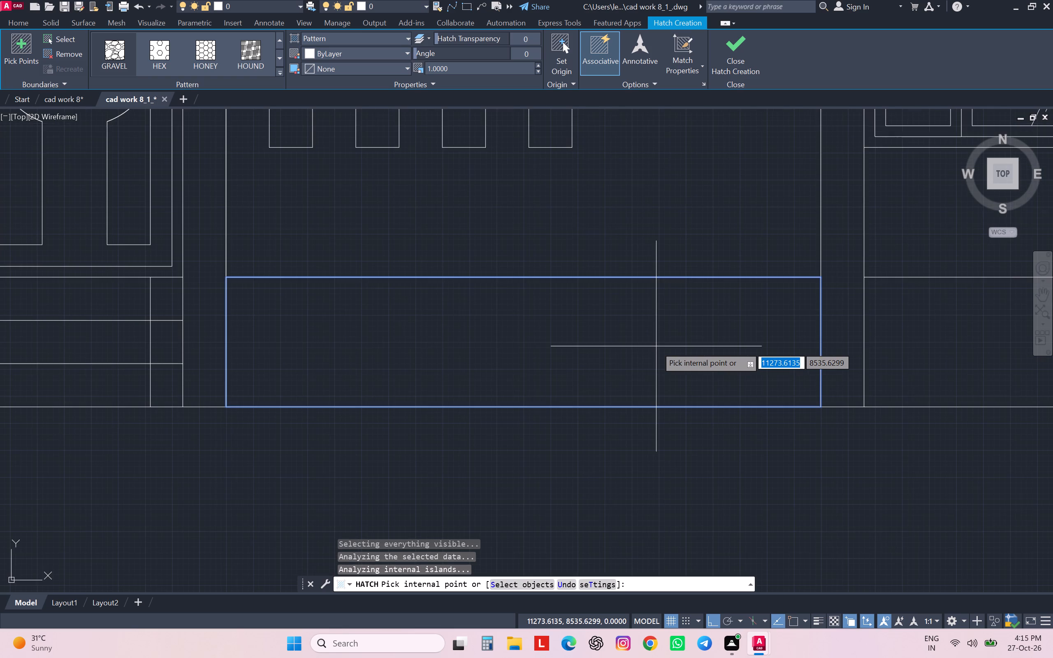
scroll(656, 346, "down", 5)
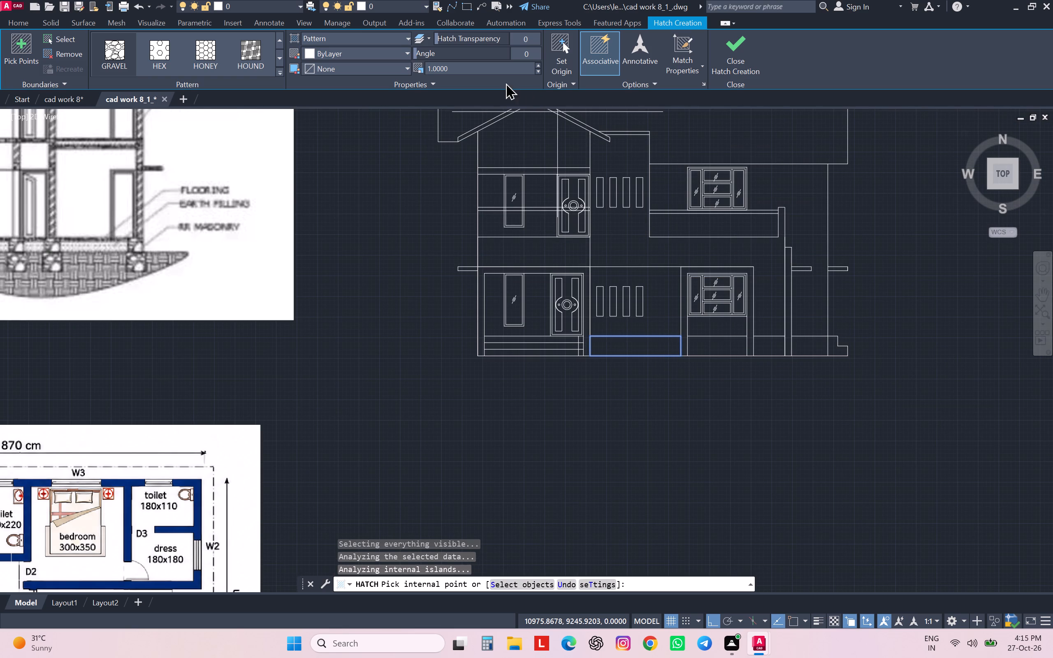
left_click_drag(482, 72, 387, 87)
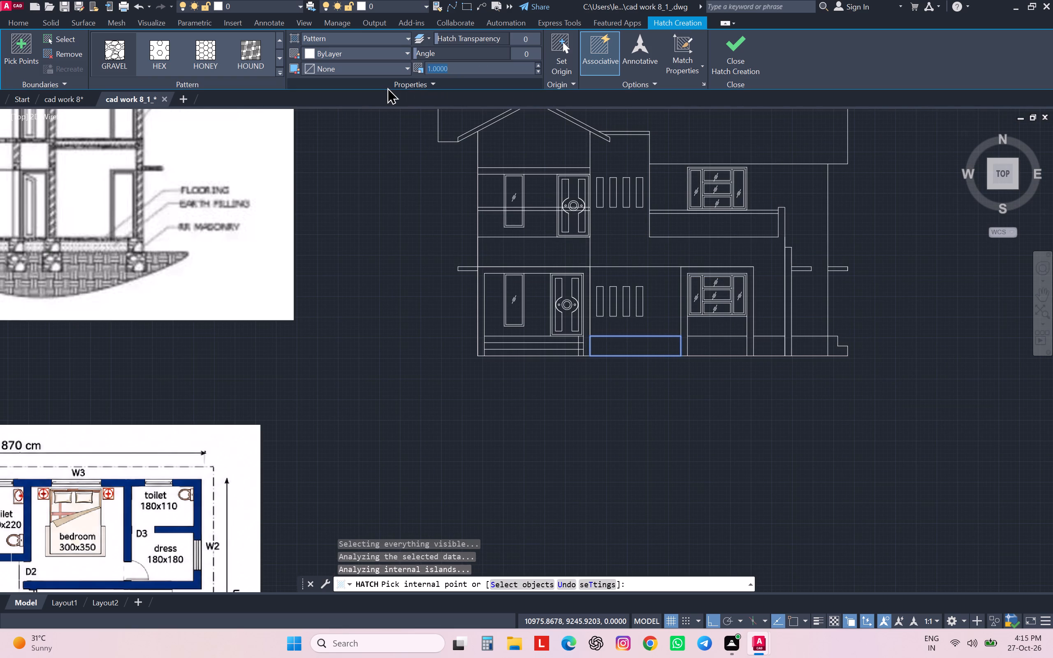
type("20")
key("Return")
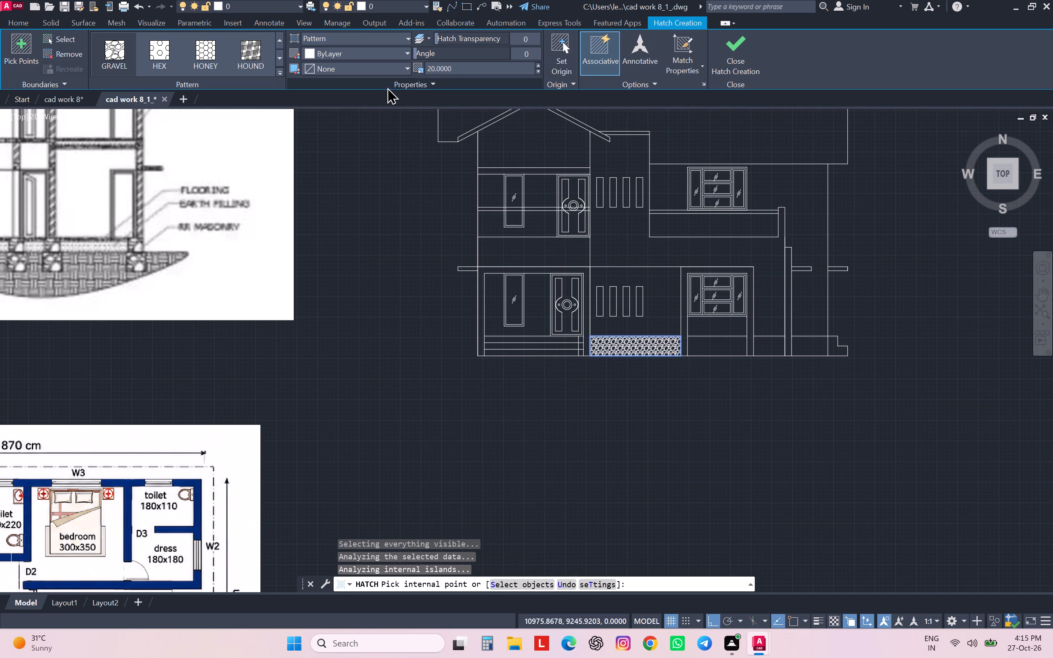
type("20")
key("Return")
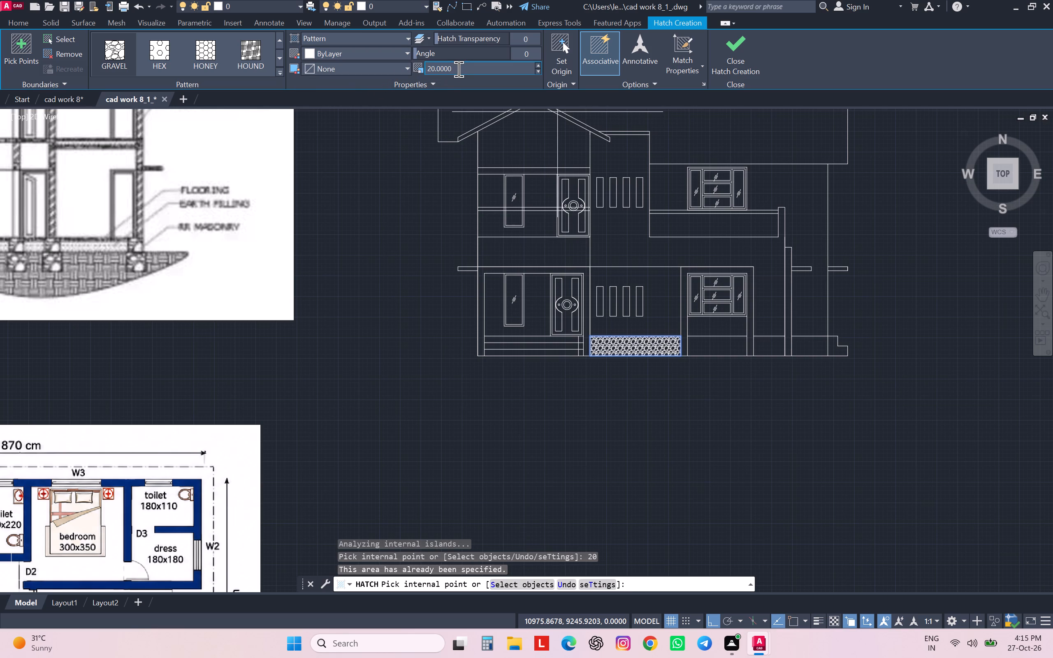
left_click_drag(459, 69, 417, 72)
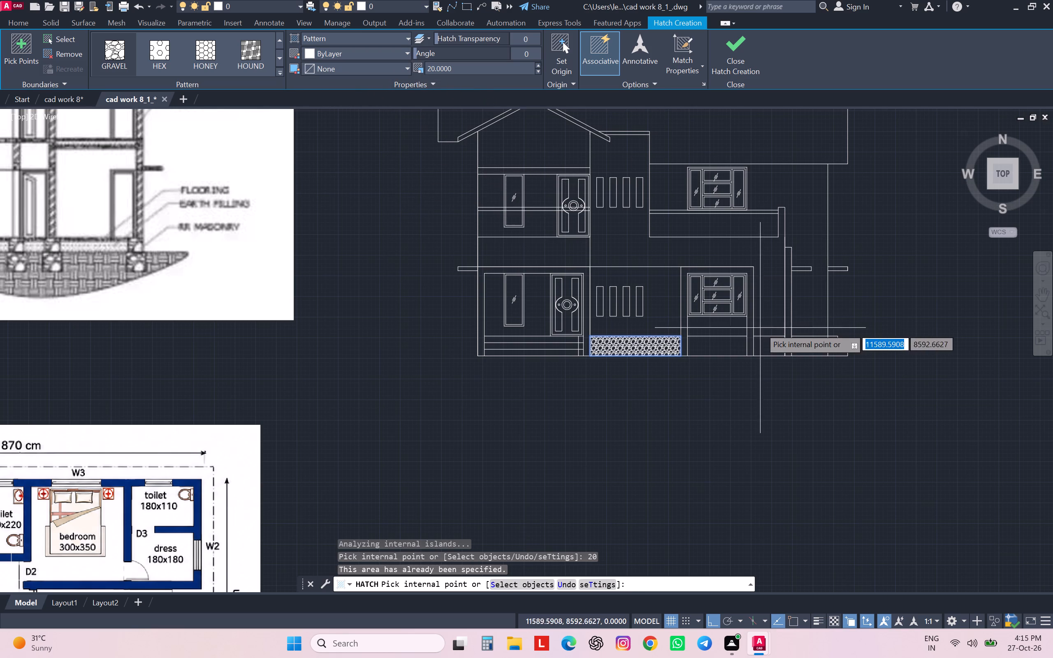
Add the three remaining plinth panels, from below the wide window to the side steps, to the gravel hatch.
left_click(727, 347)
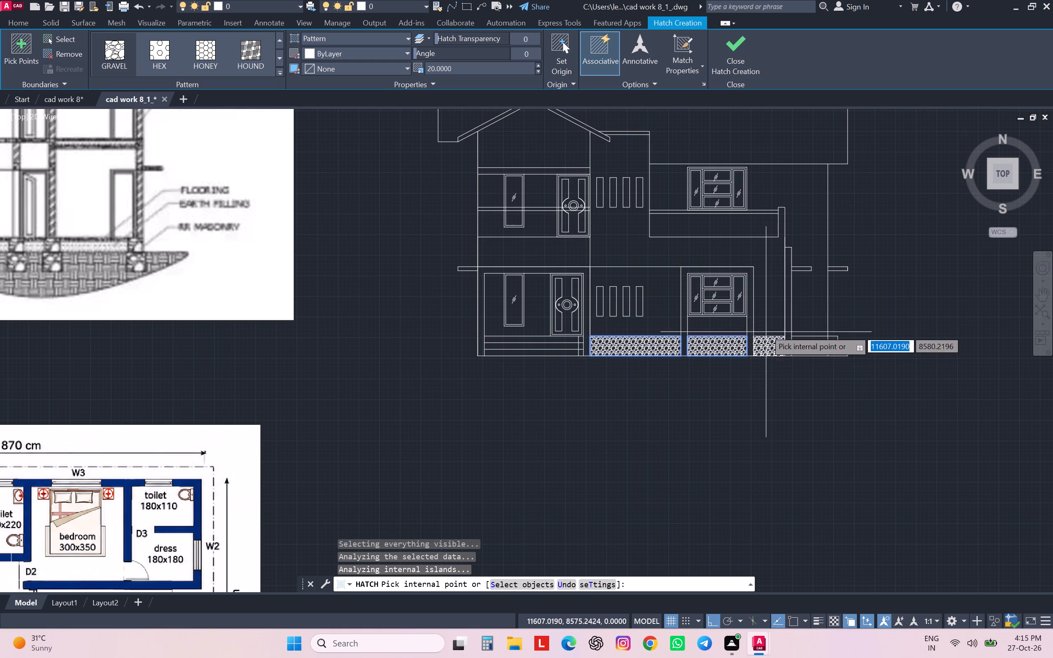
scroll(764, 301, "down", 2)
scroll(757, 339, "up", 2)
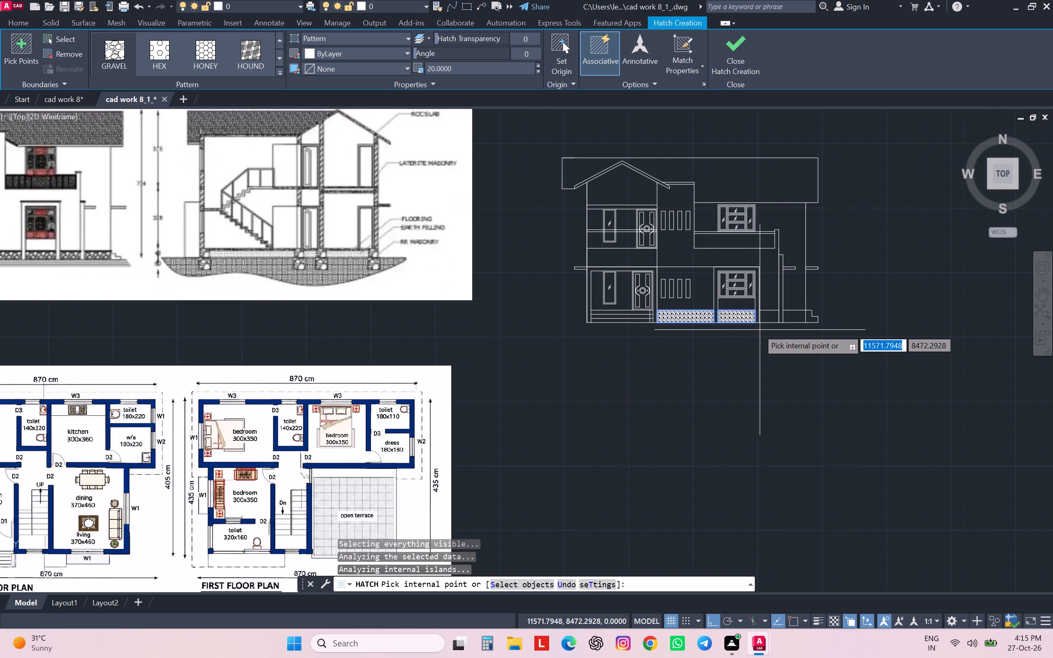
left_click(765, 317)
left_click(793, 318)
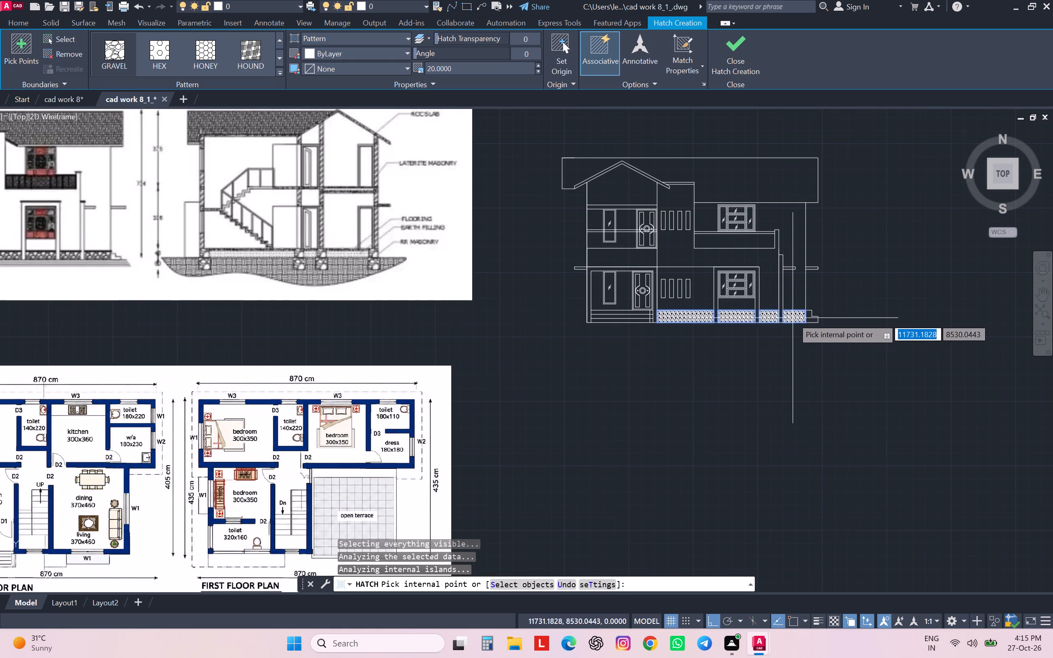
Set the plinth's gravel hatch scale to 40 and finish the hatch.
scroll(773, 326, "down", 1)
scroll(773, 323, "up", 4)
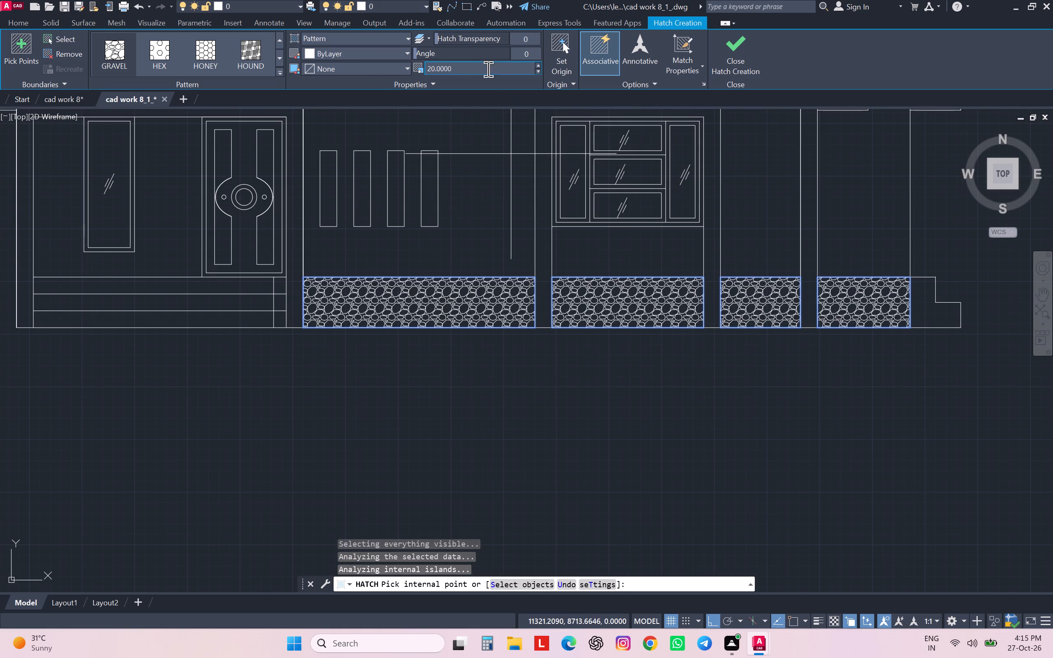
left_click_drag(474, 66, 396, 62)
type("40")
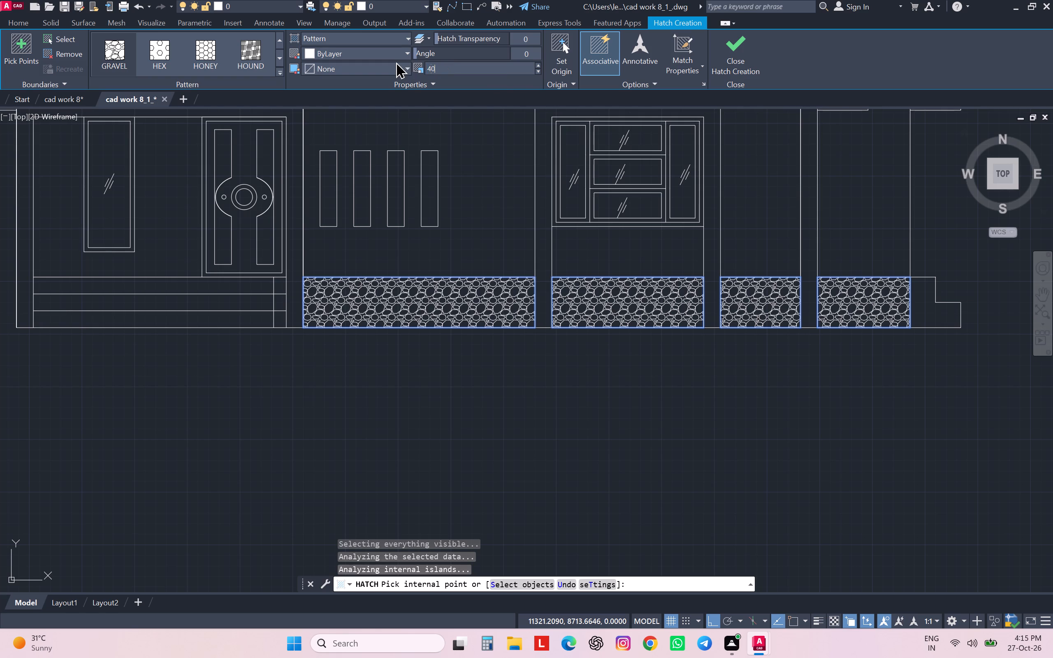
key("Return")
scroll(450, 72, "down", 1)
scroll(454, 85, "up", 2)
scroll(472, 119, "down", 2)
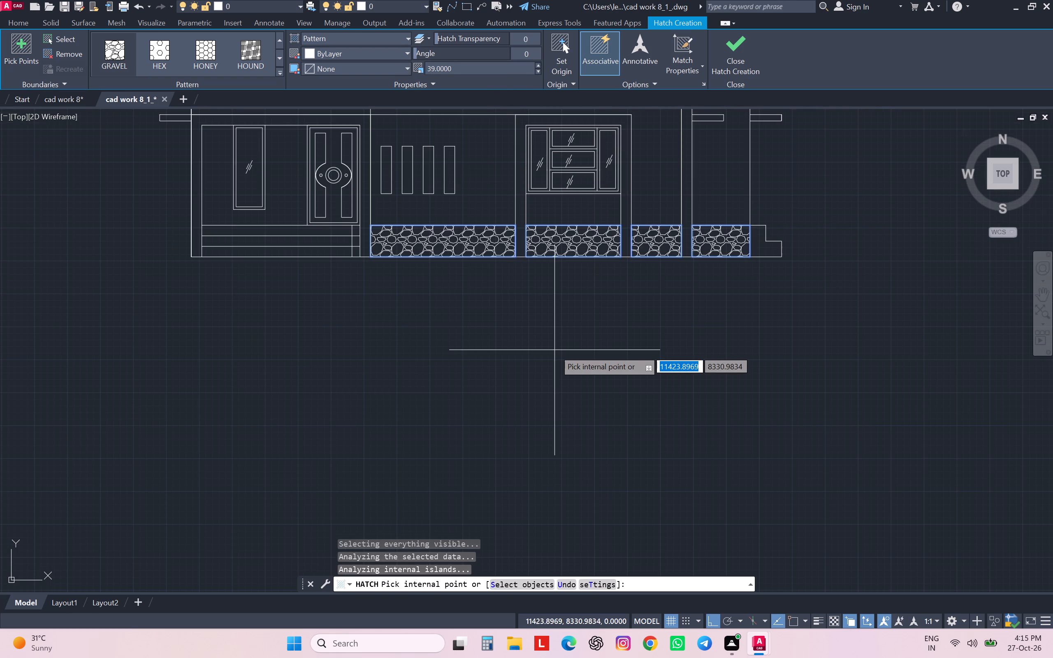
key("Escape")
key("Escape")
key("Escape")
key("Escape")
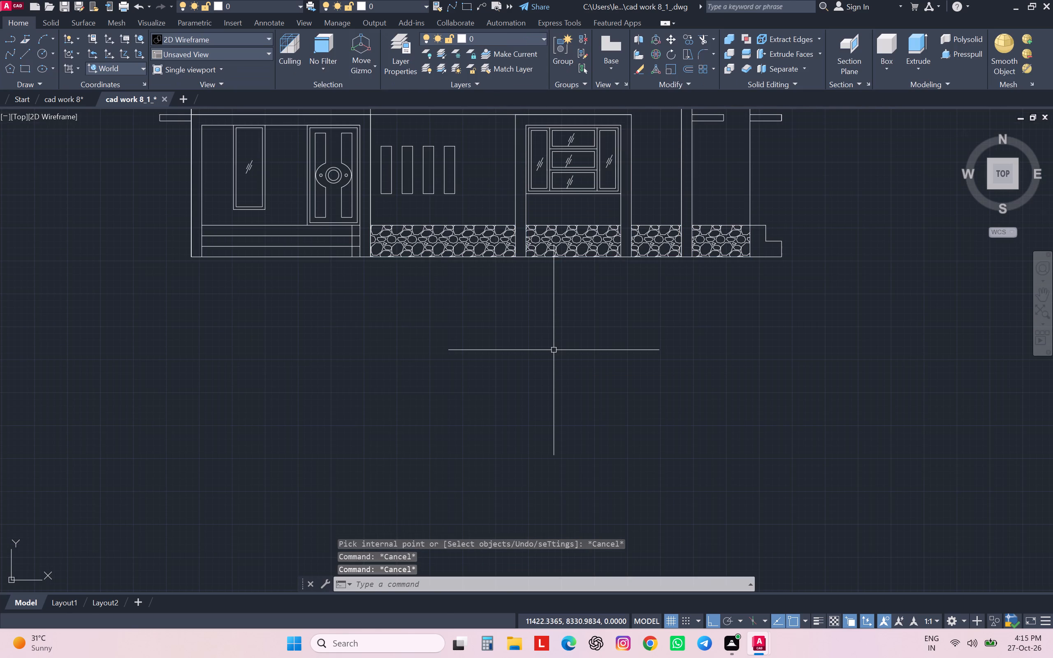
Hatch the front elevation's roof with the CORK pattern and finish the hatch.
scroll(586, 318, "down", 4)
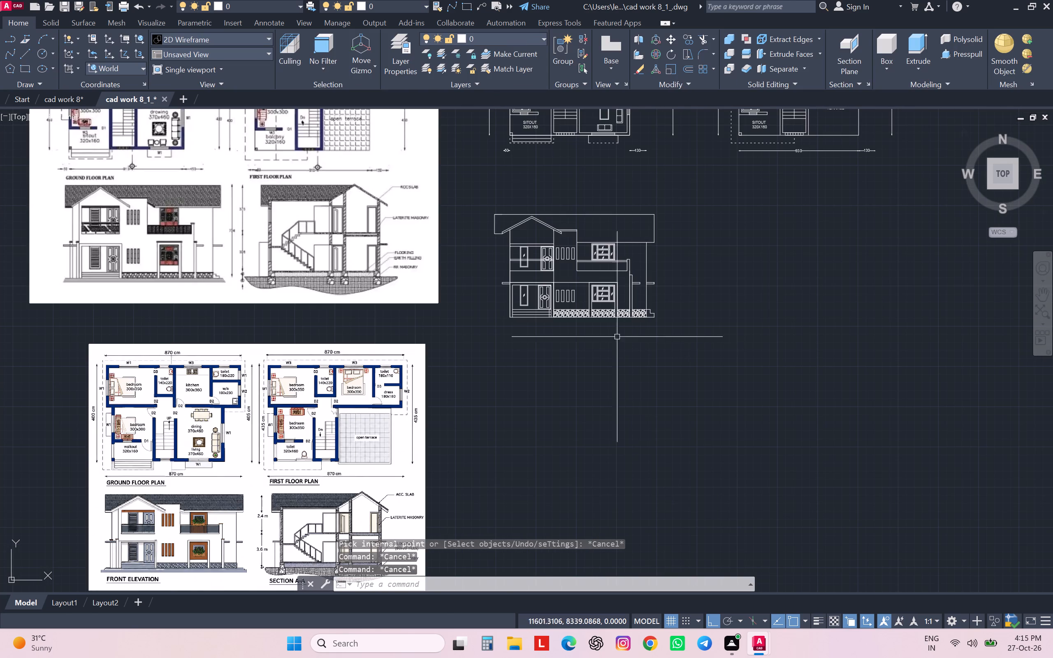
type("ha")
key("Return")
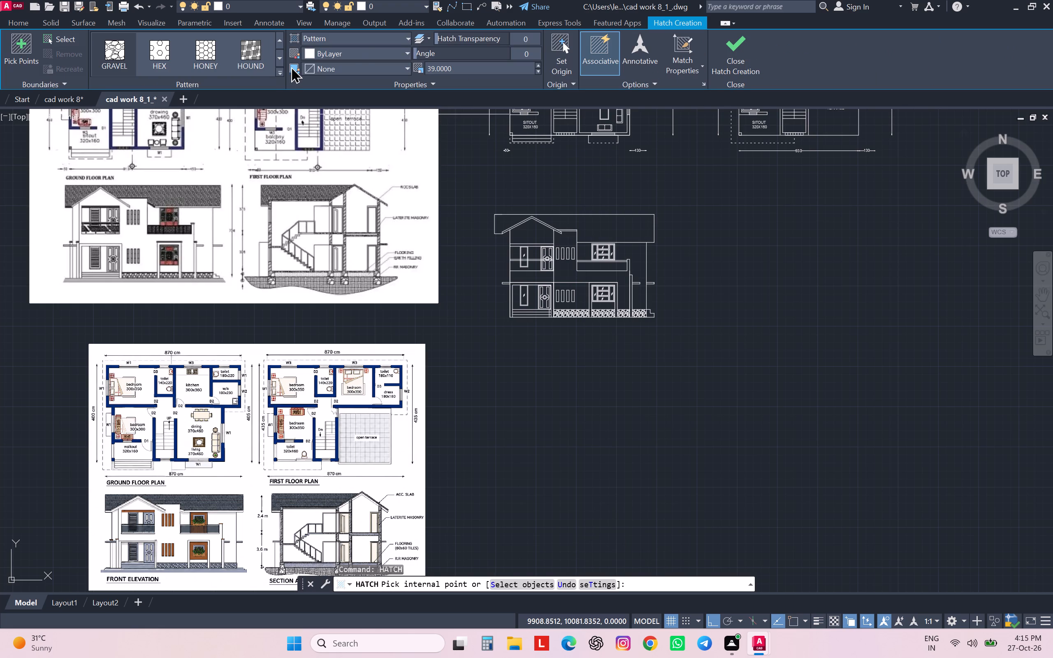
left_click(279, 74)
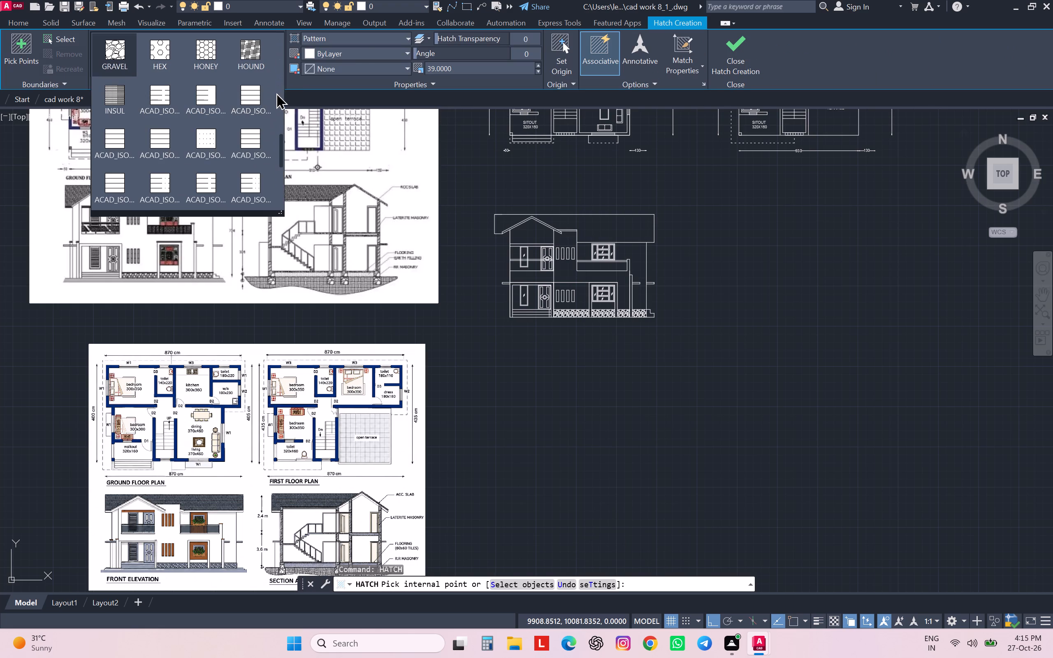
scroll(242, 88, "up", 2)
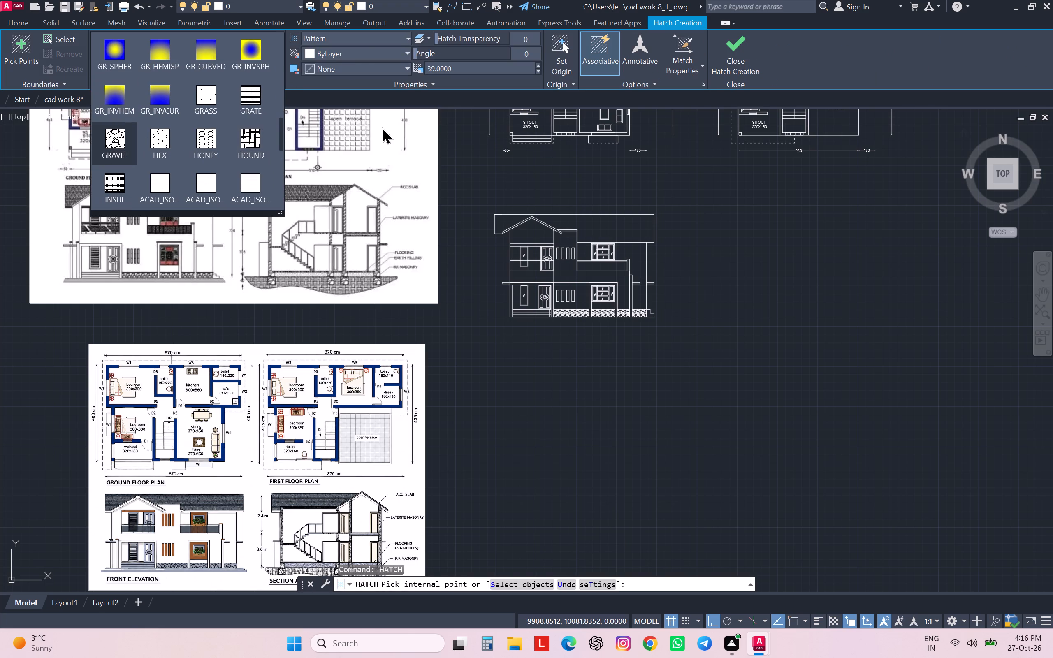
scroll(234, 116, "up", 1)
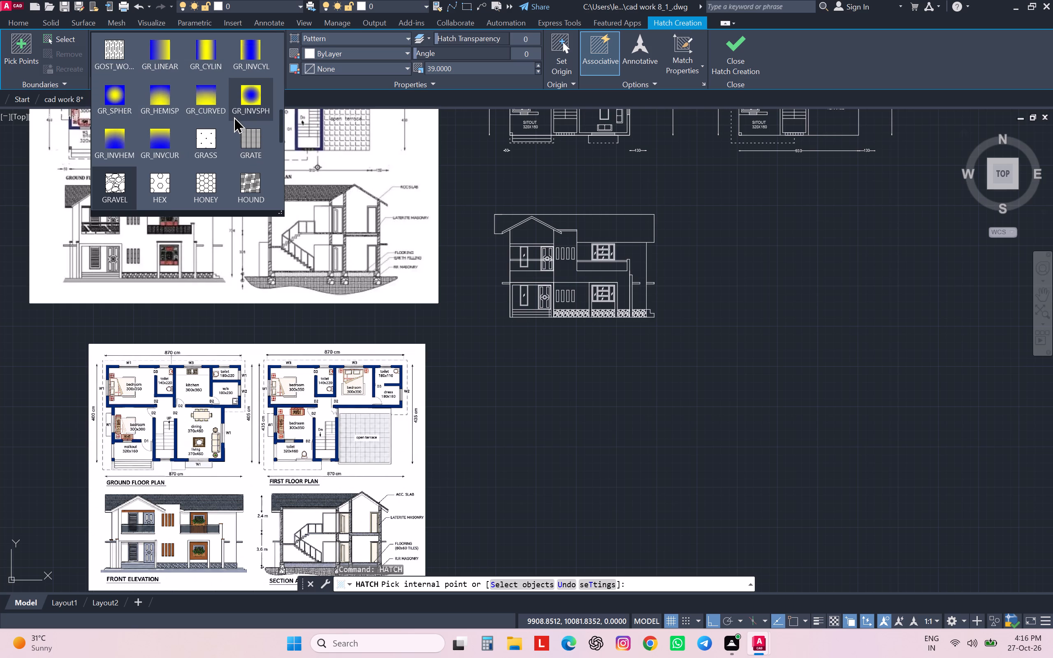
scroll(234, 116, "up", 1)
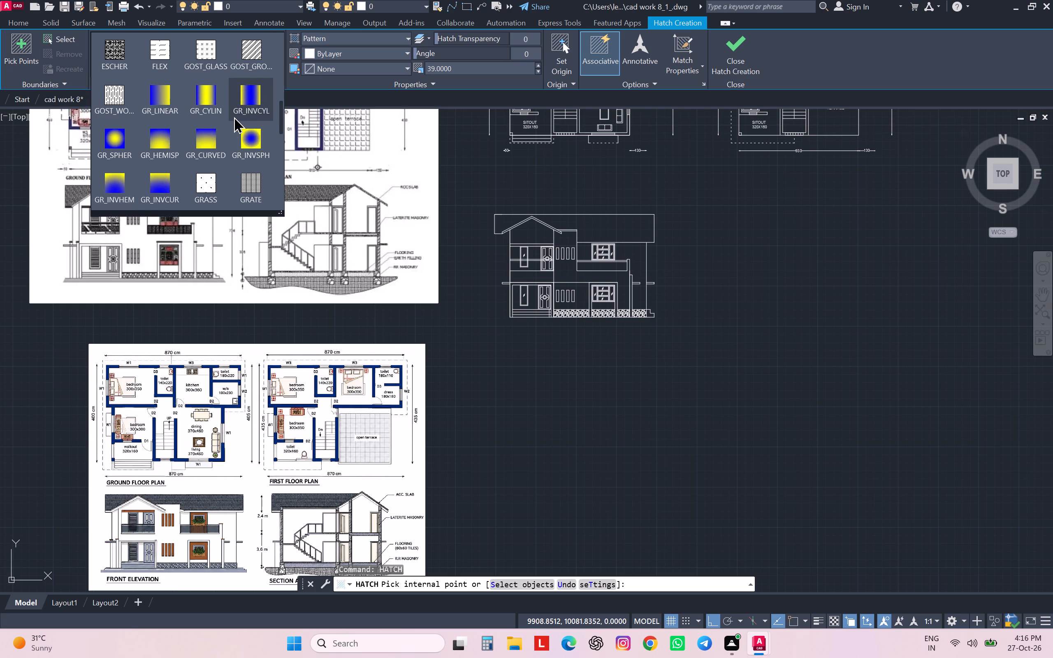
scroll(234, 116, "up", 2)
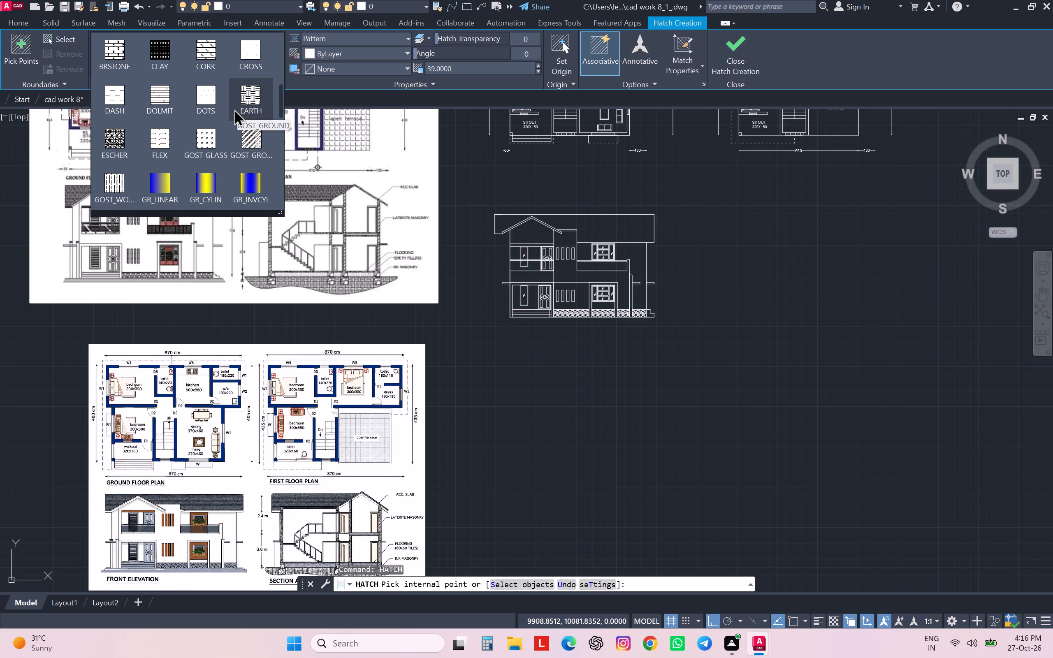
left_click(212, 55)
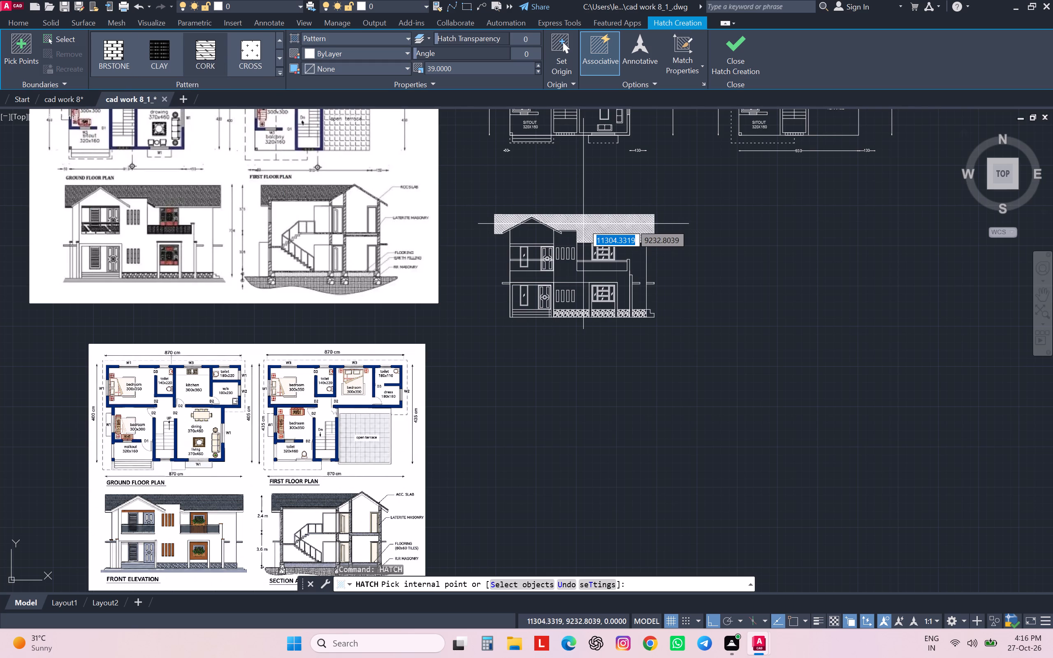
left_click_drag(583, 224, 589, 219)
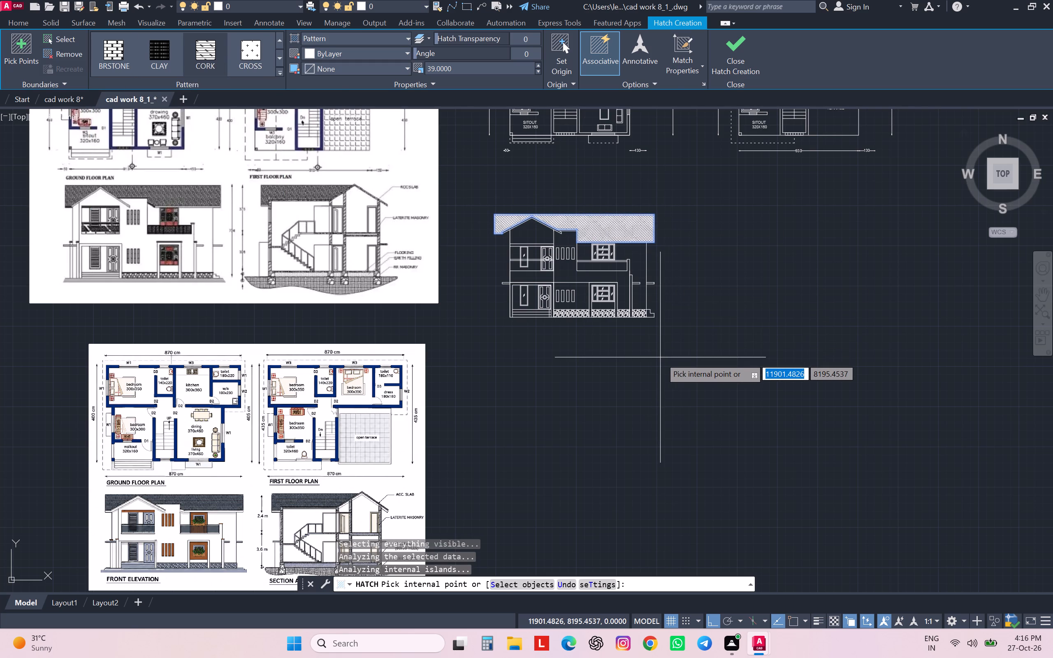
key("Escape")
key("Escape")
key("Escape")
key("Escape")
key("Escape")
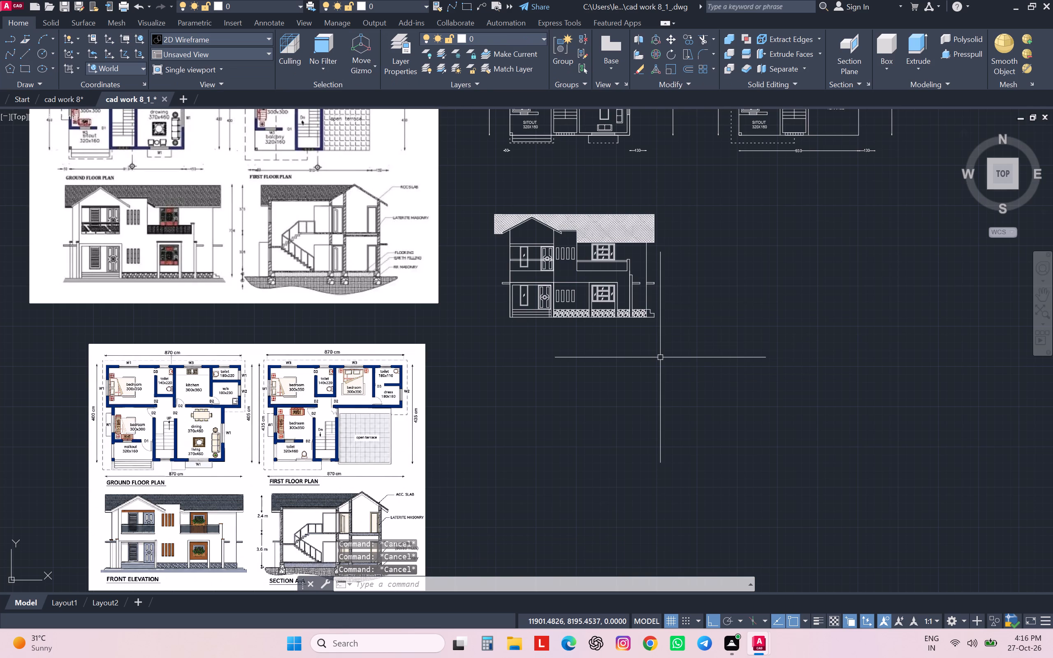
Compare the hatched front elevation with the reference elevations, section and floor plans.
scroll(651, 259, "up", 3)
scroll(649, 255, "down", 2)
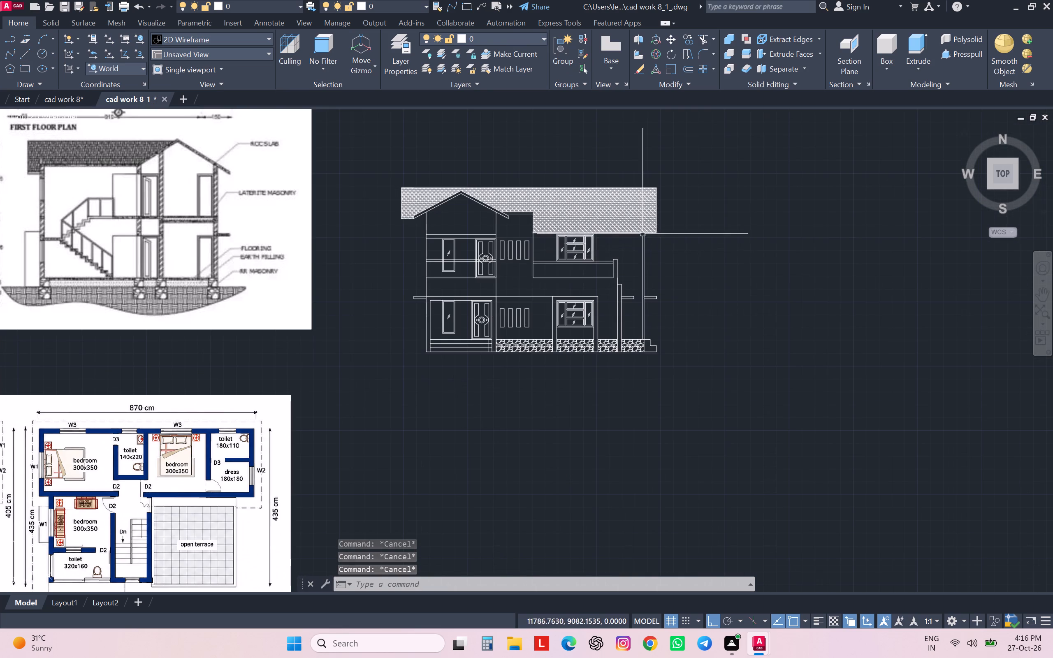
scroll(910, 429, "down", 1)
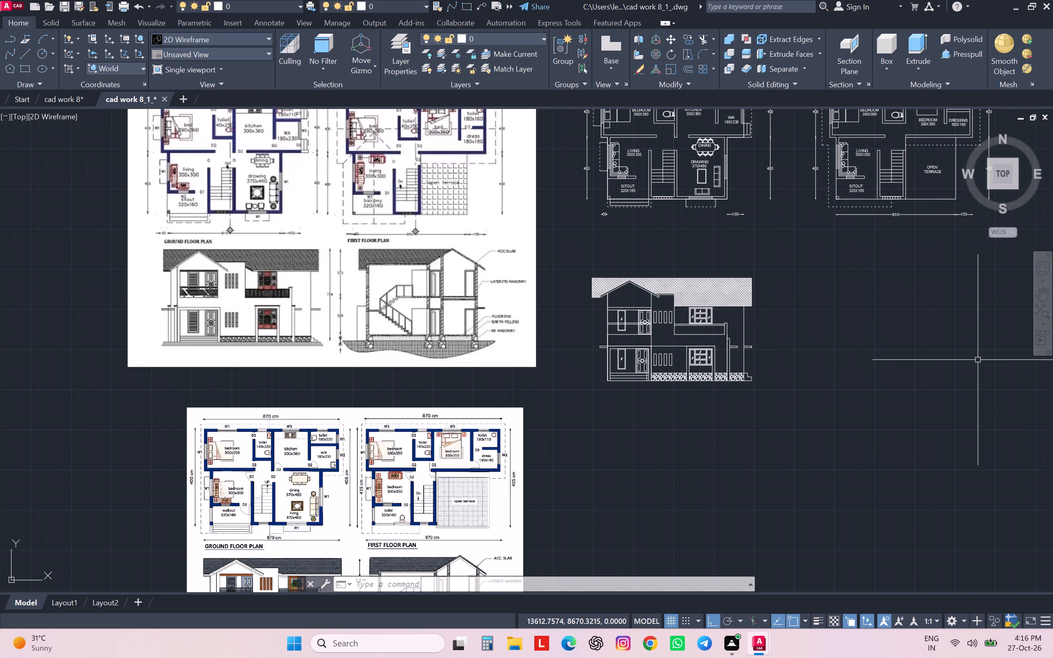
scroll(711, 406, "up", 1)
scroll(711, 406, "down", 1)
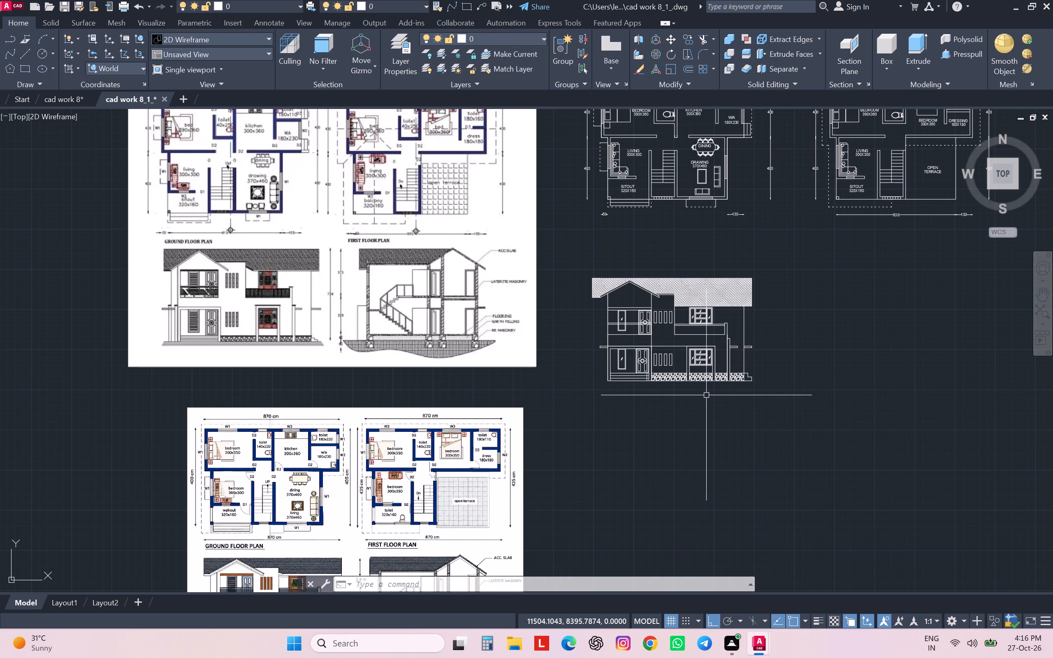
scroll(736, 398, "down", 3)
scroll(786, 397, "down", 1)
middle_click_drag(786, 397, 641, 395)
scroll(640, 393, "up", 2)
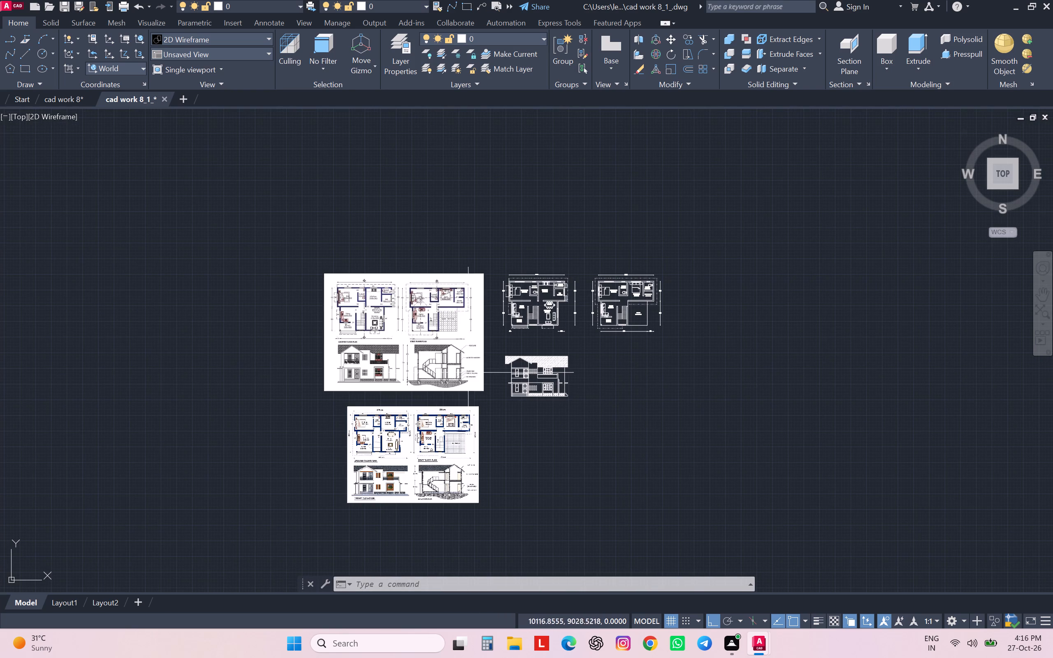
scroll(463, 374, "up", 1)
scroll(463, 374, "down", 1)
scroll(463, 374, "up", 3)
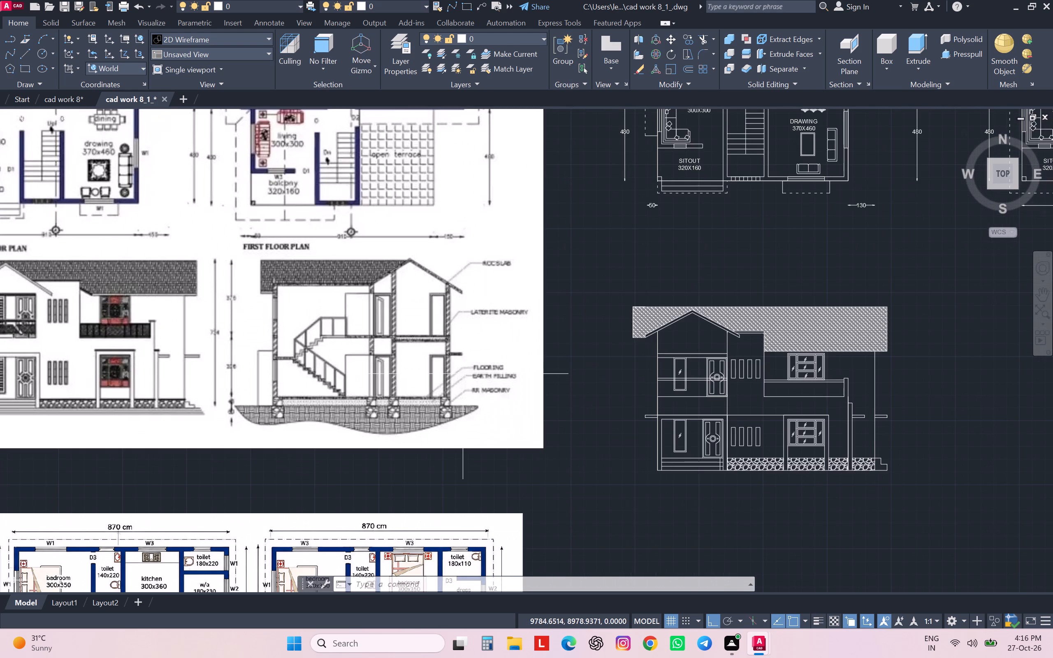
scroll(463, 374, "down", 1)
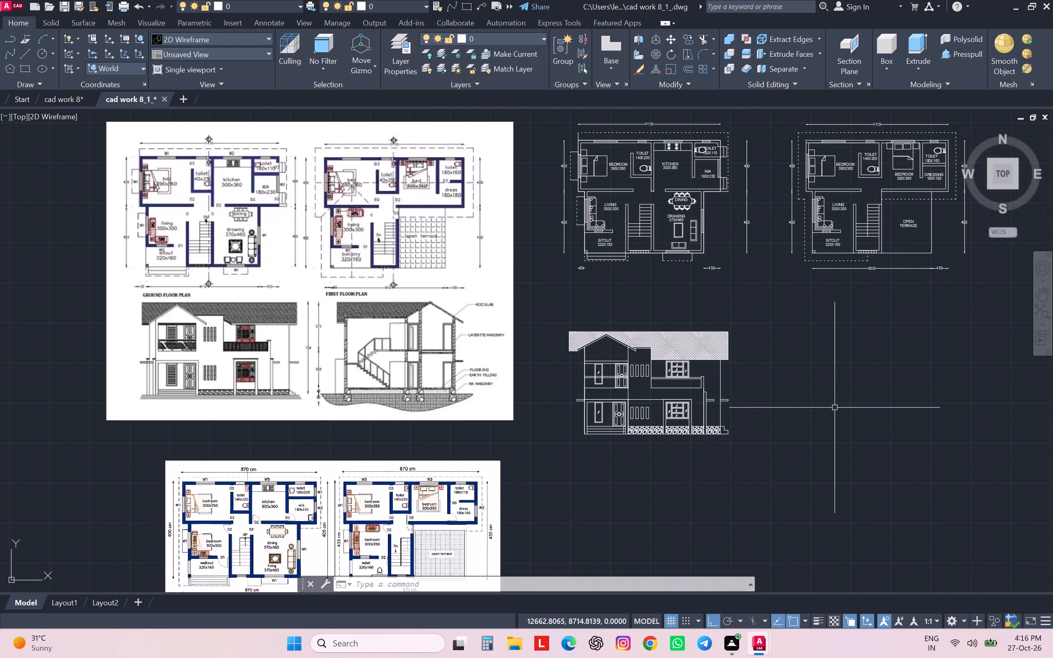
middle_click_drag(839, 407, 797, 470)
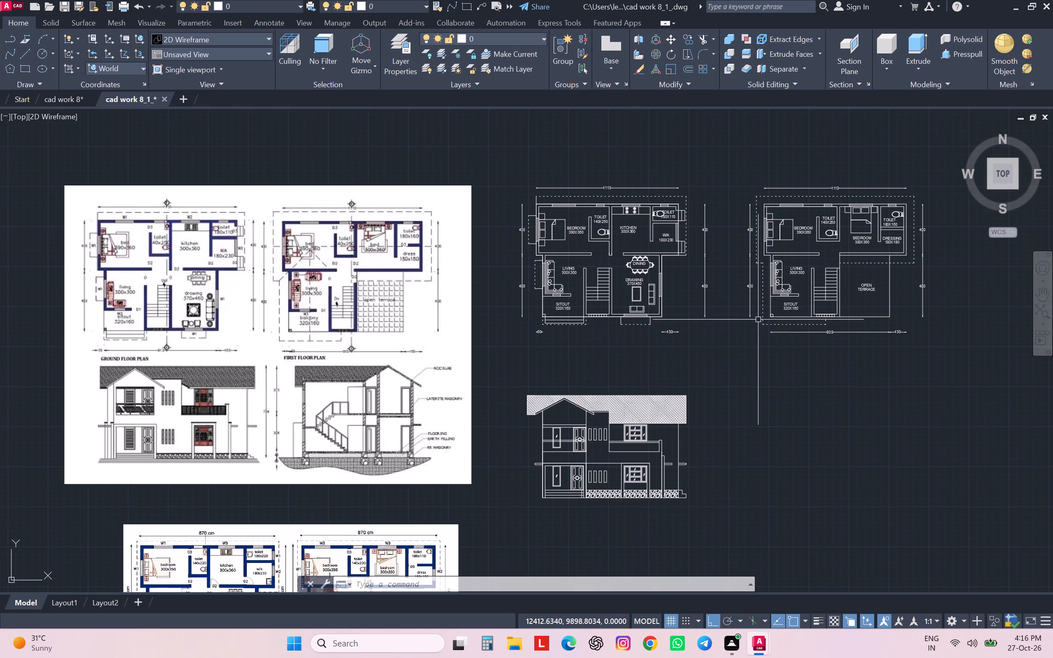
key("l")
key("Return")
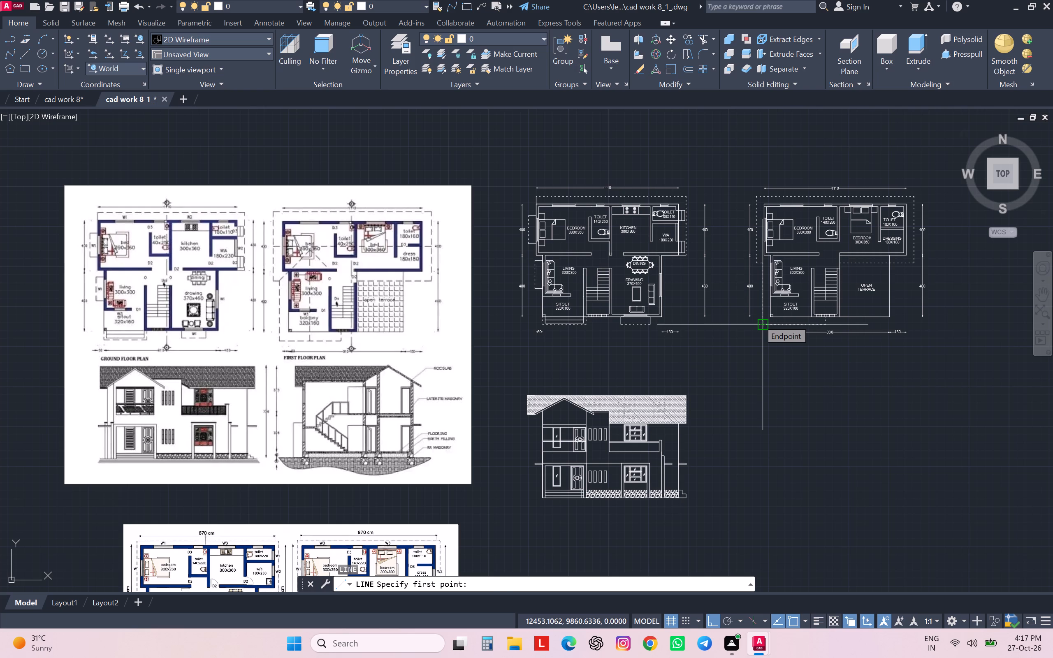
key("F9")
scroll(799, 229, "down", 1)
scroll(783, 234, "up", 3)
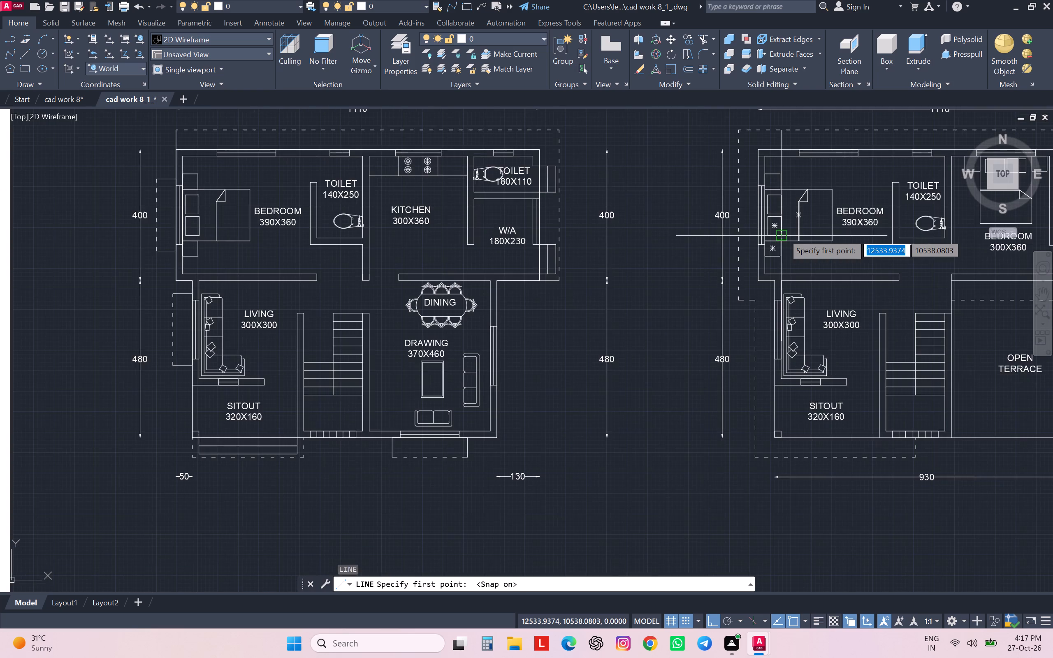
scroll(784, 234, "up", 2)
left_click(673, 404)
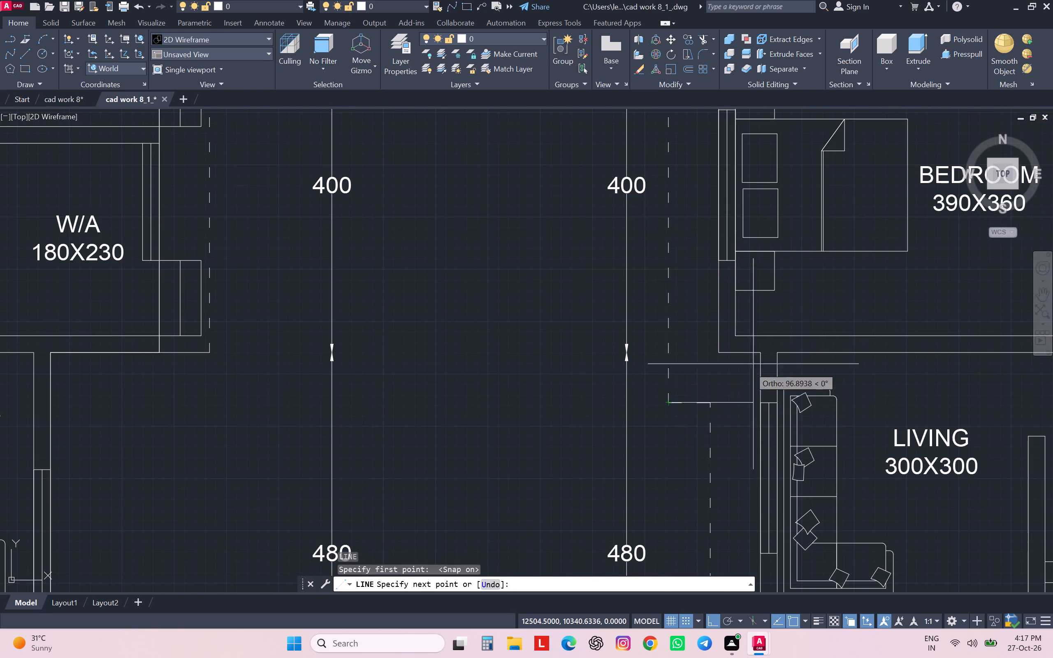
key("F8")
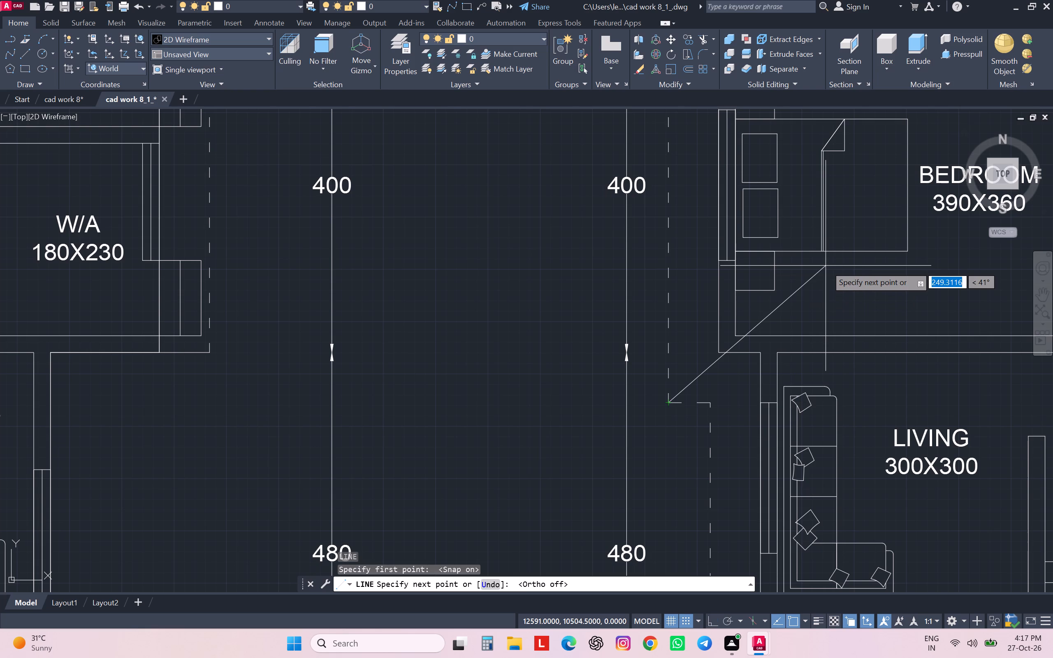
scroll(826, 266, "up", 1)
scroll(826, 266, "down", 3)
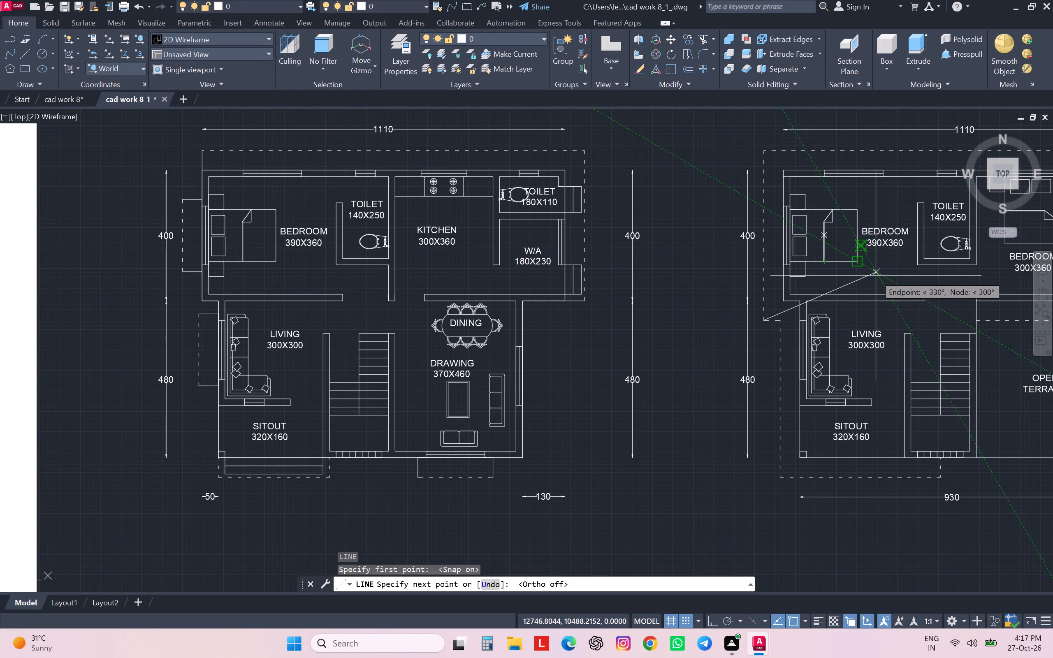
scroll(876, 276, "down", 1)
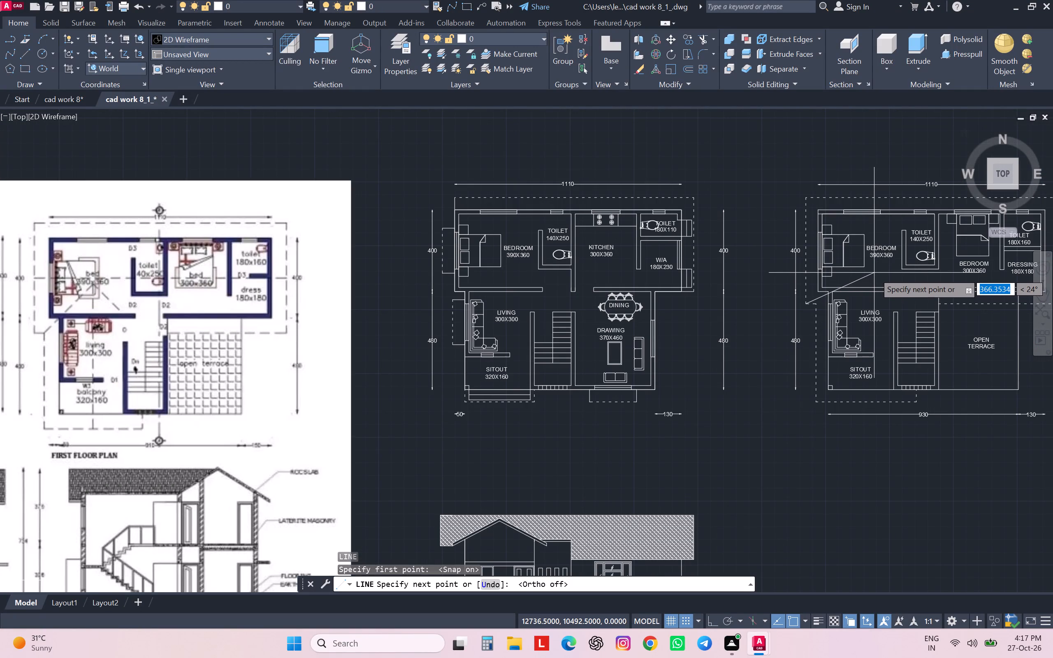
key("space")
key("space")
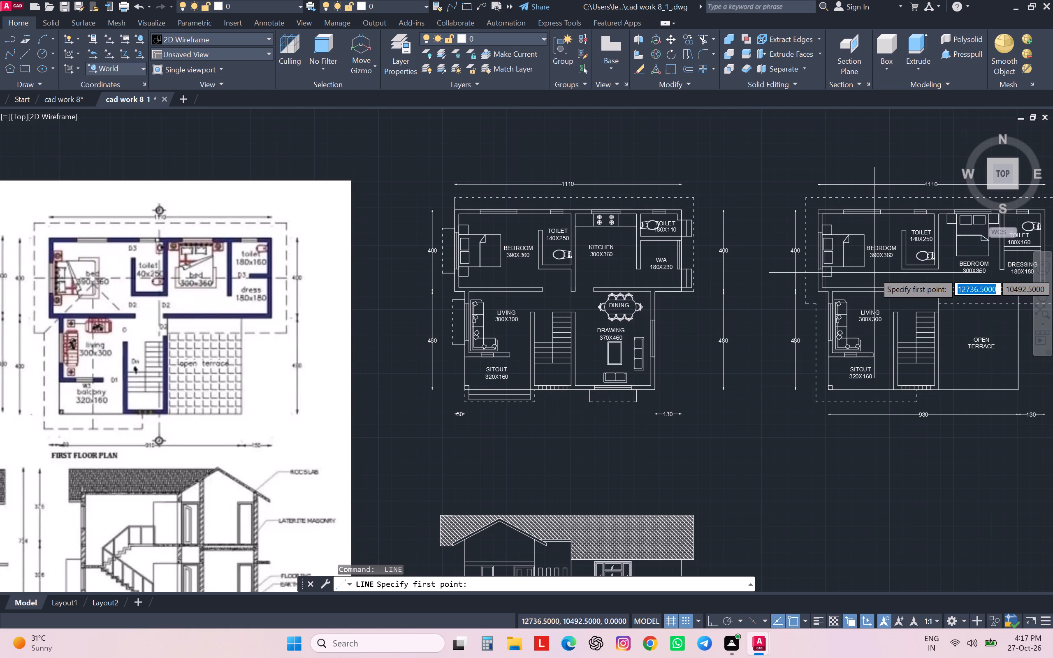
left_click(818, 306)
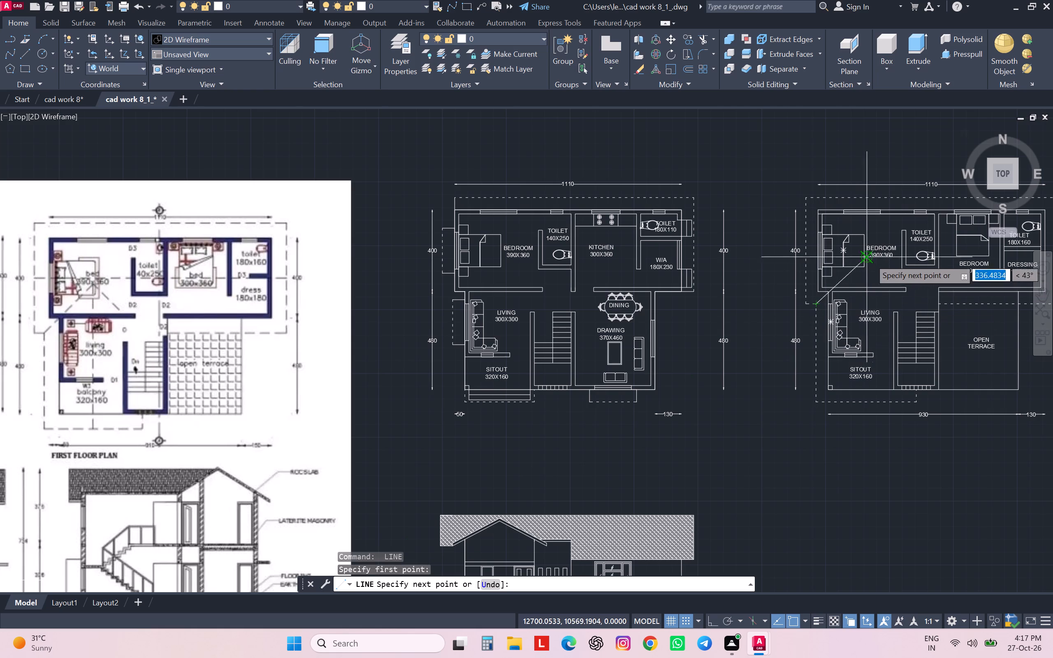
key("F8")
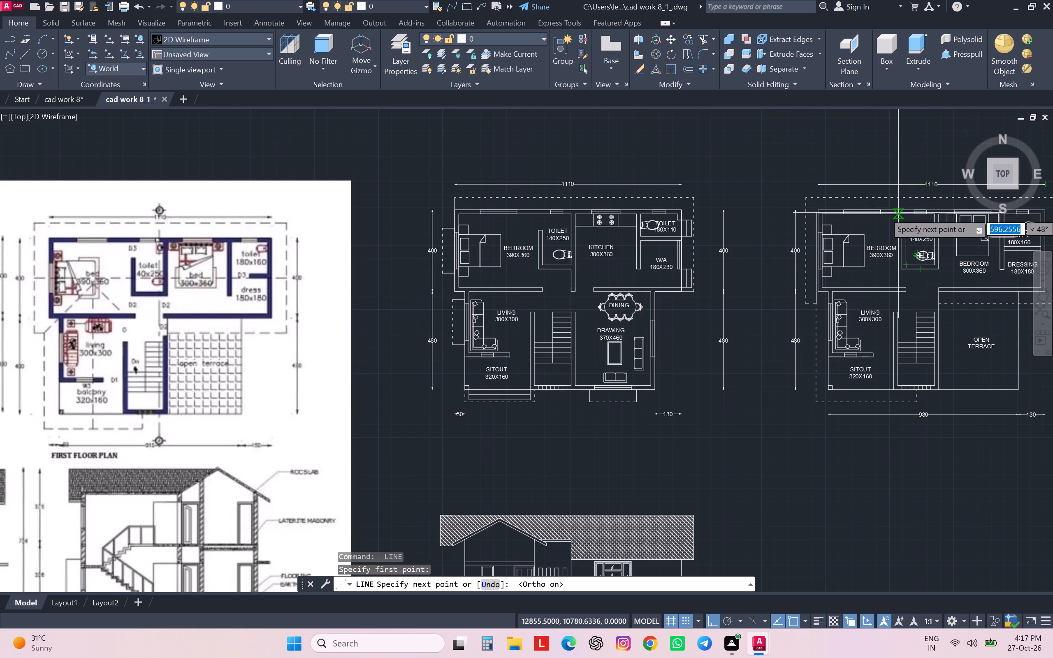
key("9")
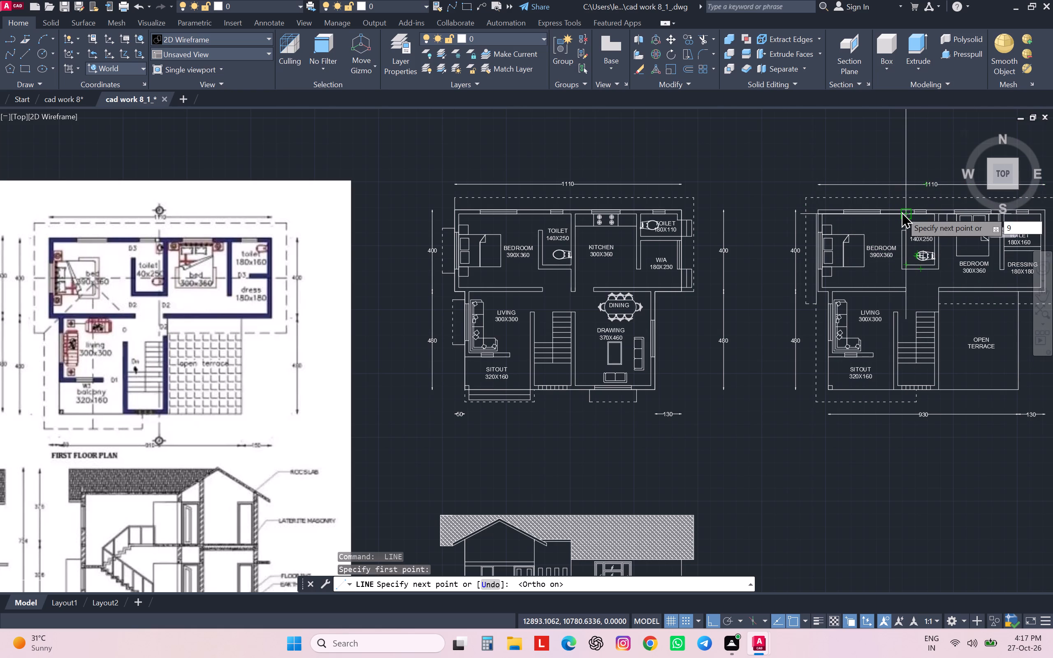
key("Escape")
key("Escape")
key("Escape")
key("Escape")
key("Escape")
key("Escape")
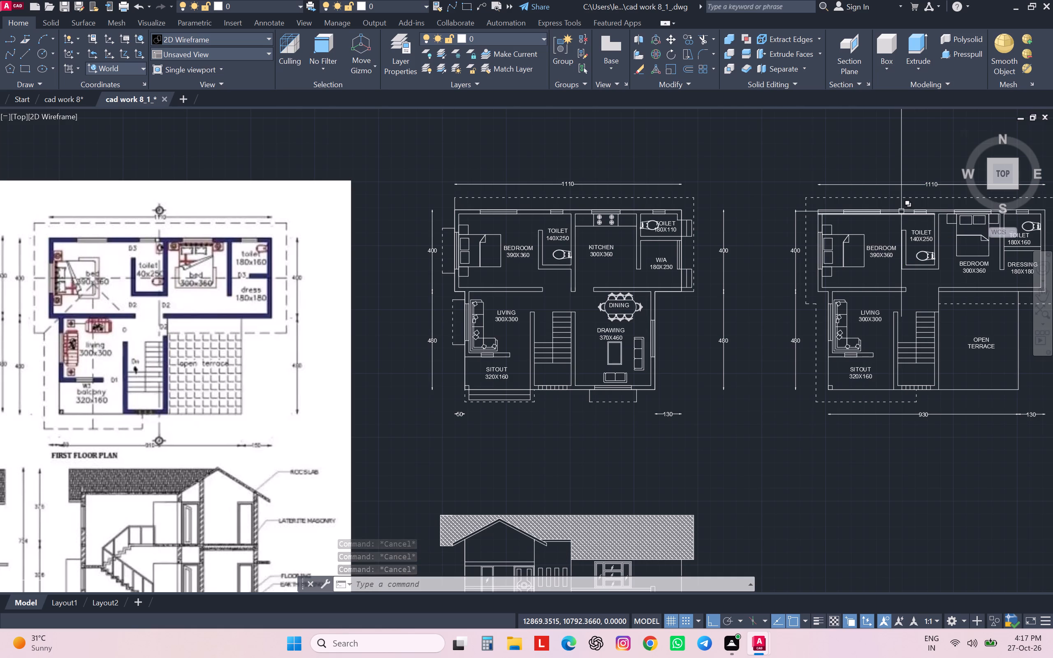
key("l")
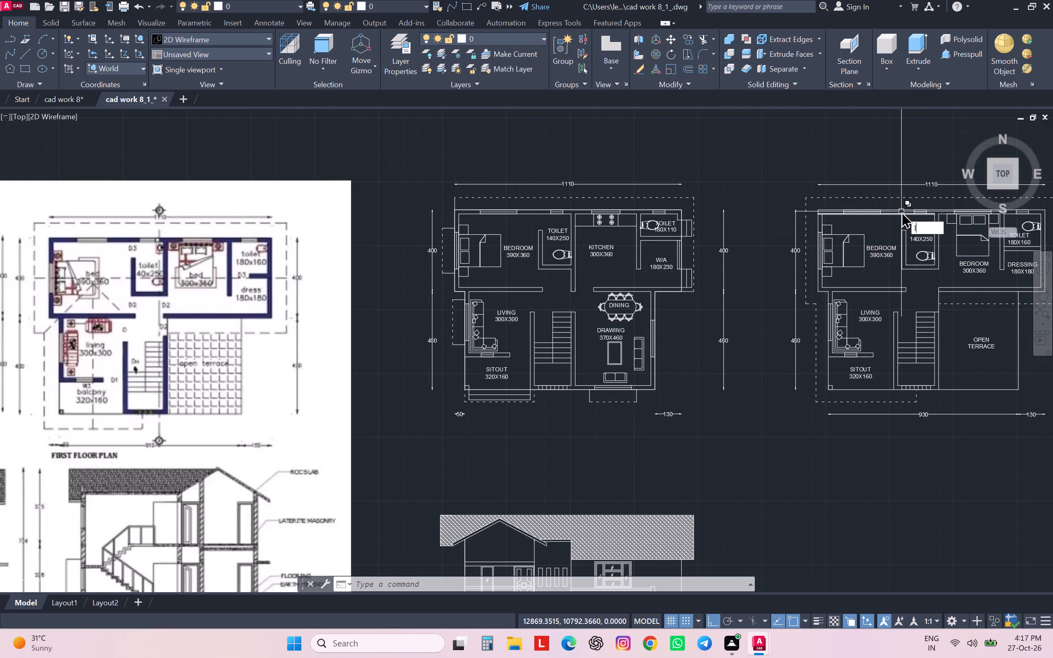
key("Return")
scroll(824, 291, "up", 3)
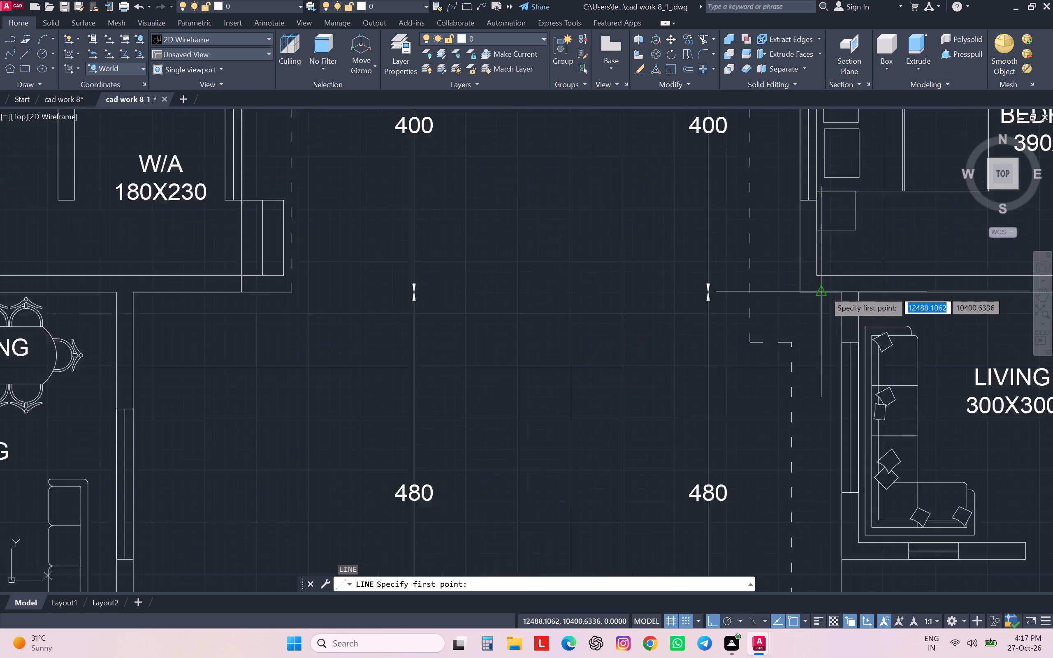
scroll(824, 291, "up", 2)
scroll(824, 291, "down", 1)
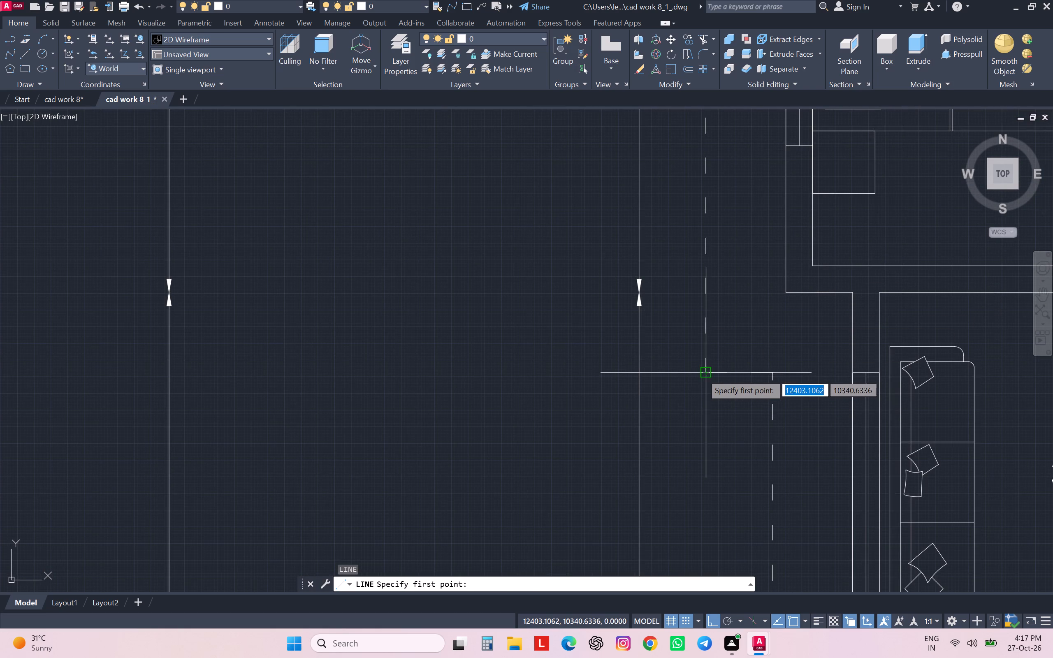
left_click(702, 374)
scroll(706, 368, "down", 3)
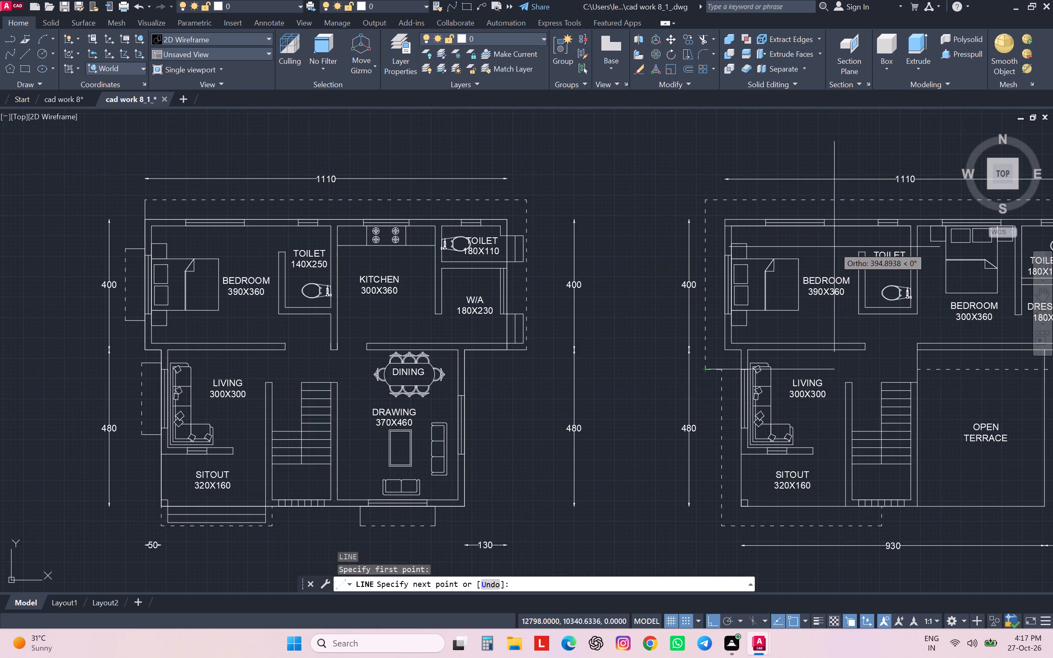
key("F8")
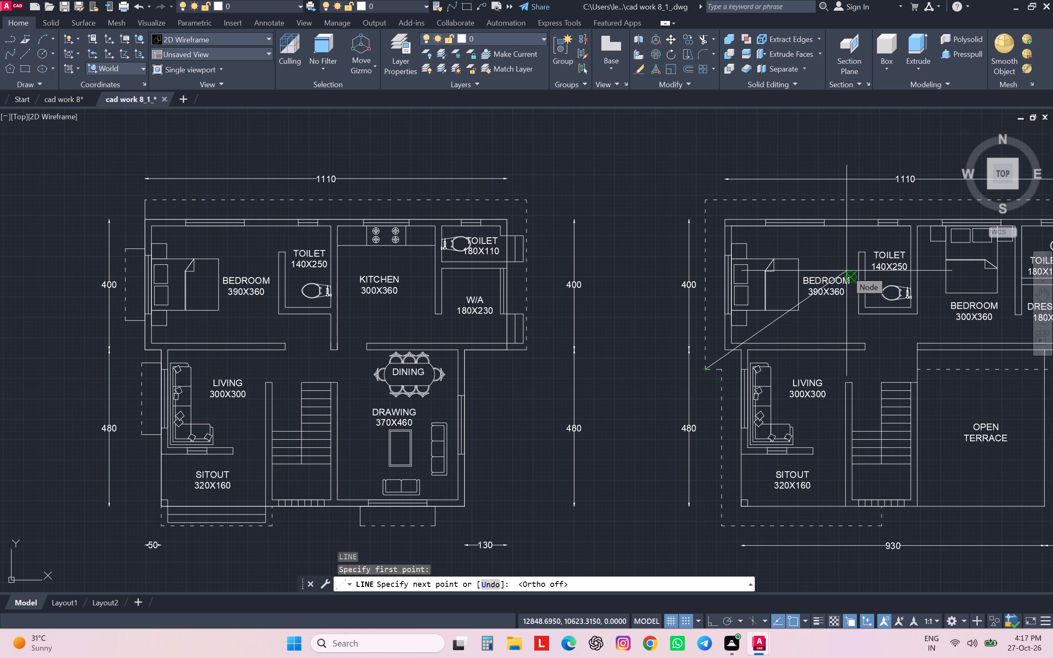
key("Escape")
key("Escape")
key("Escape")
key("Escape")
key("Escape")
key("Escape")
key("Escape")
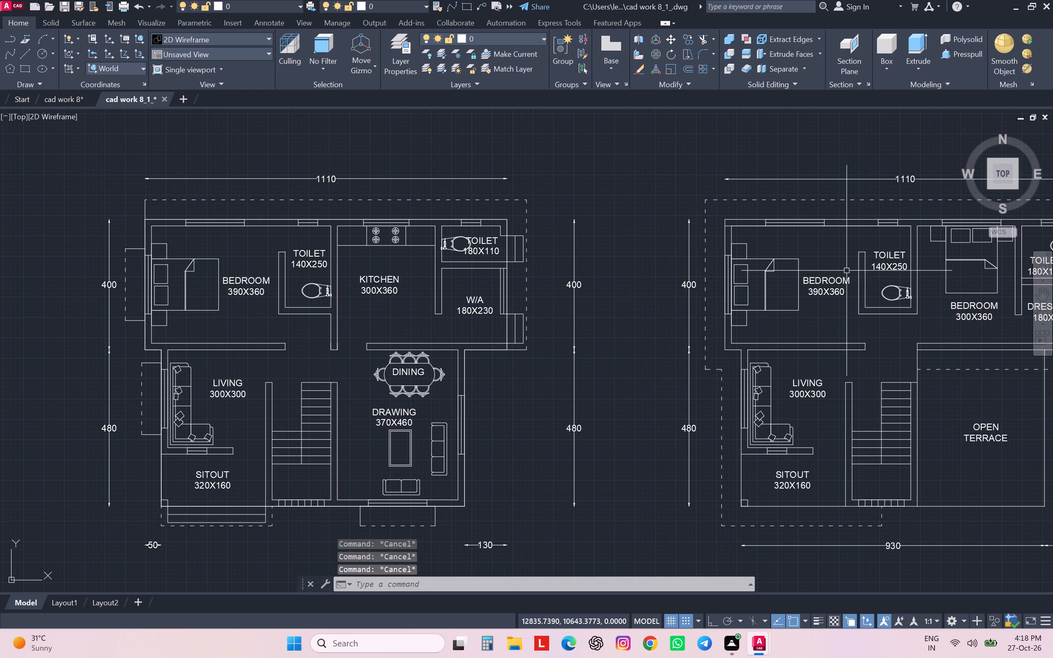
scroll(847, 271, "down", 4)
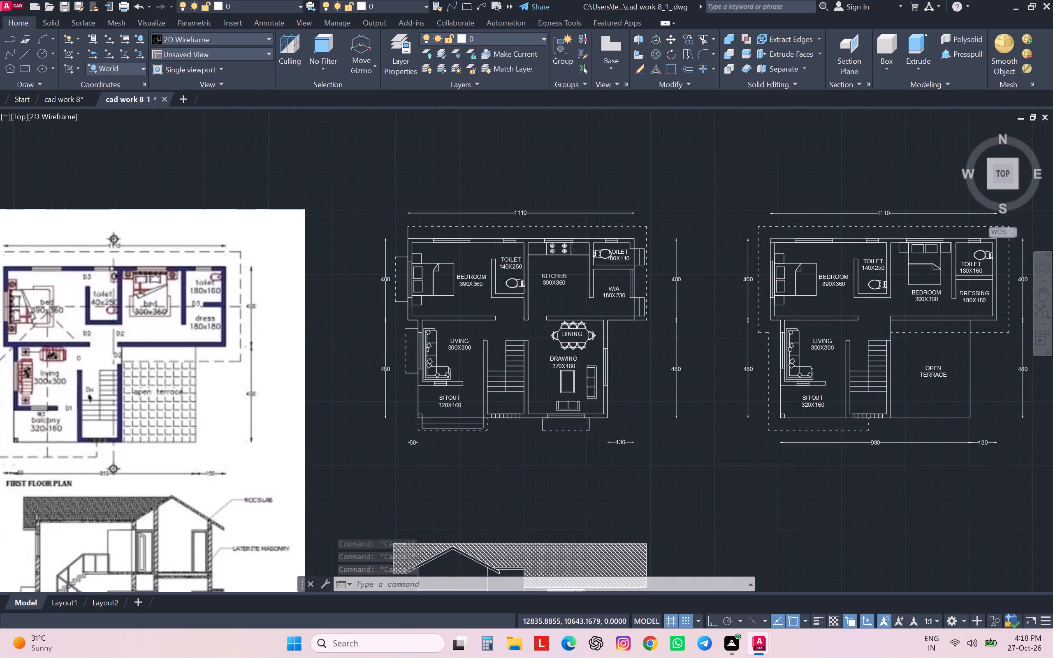
Draw a horizontal 1230 roof ridge line across the first floor plan, joining the midpoints of the upper roof outline's two side edges.
scroll(868, 309, "up", 5)
scroll(844, 329, "down", 2)
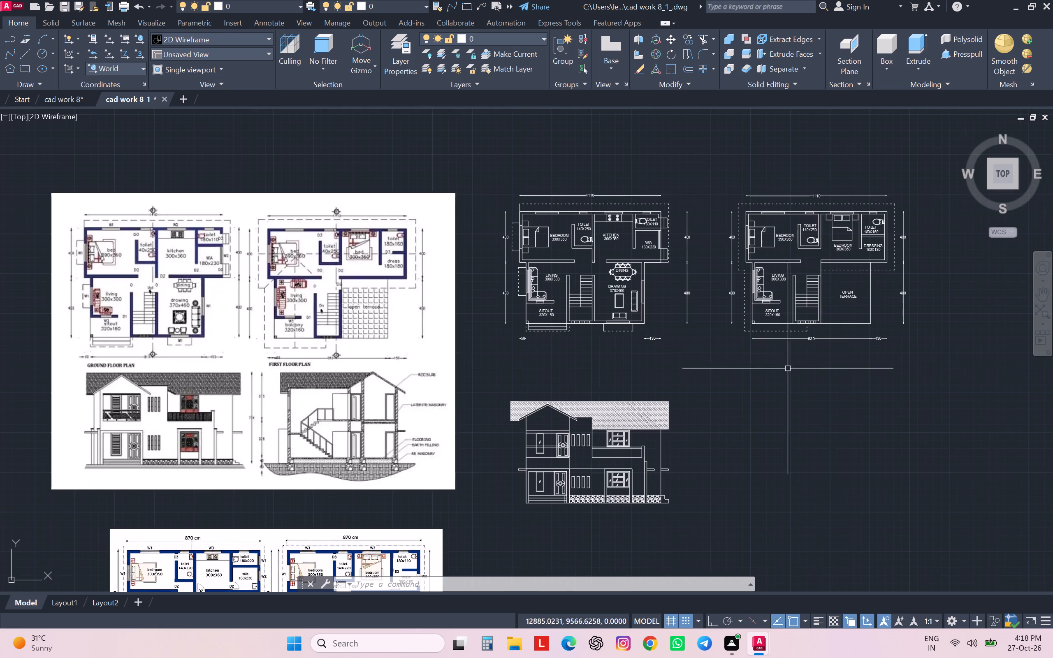
scroll(318, 266, "up", 1)
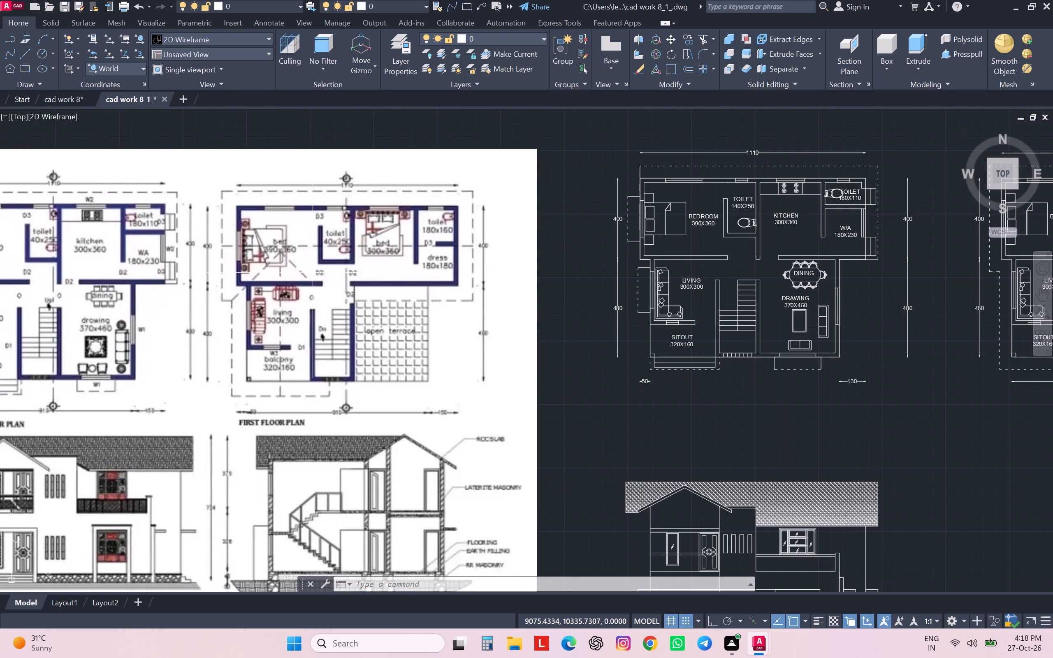
key("l")
key("Return")
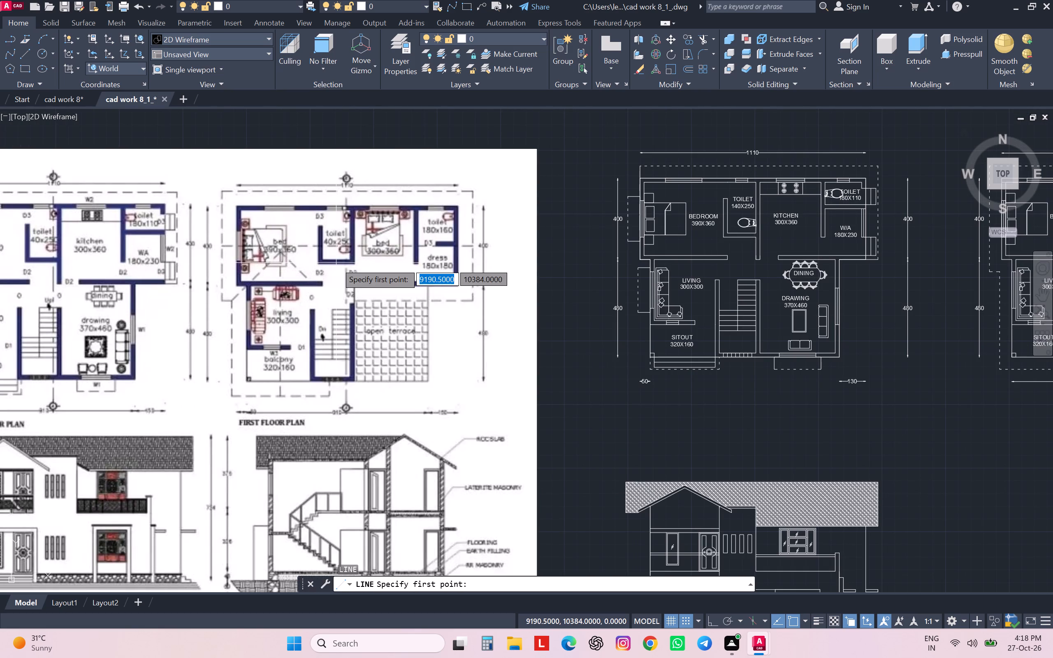
middle_click_drag(731, 375, 566, 378)
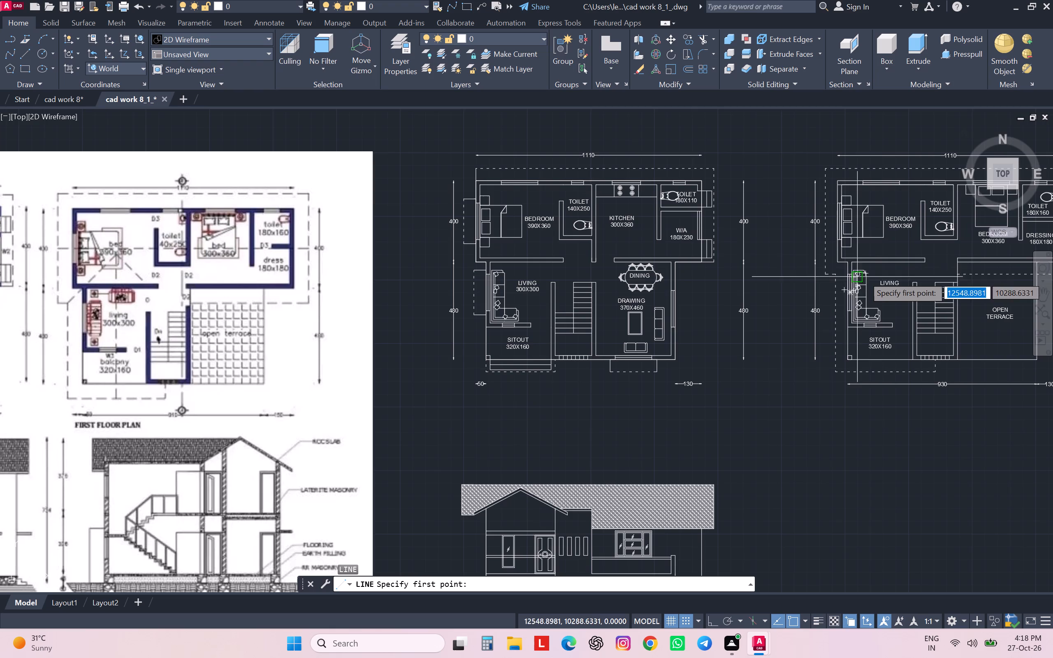
scroll(835, 222, "up", 2)
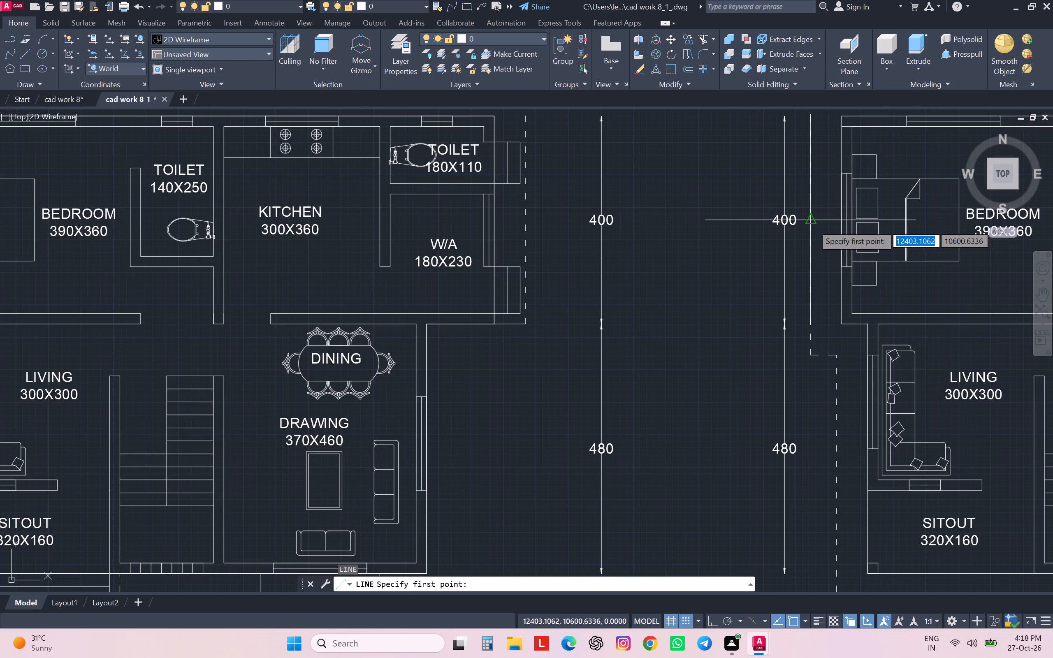
left_click(813, 225)
scroll(813, 225, "down", 3)
middle_click_drag(940, 237, 928, 243)
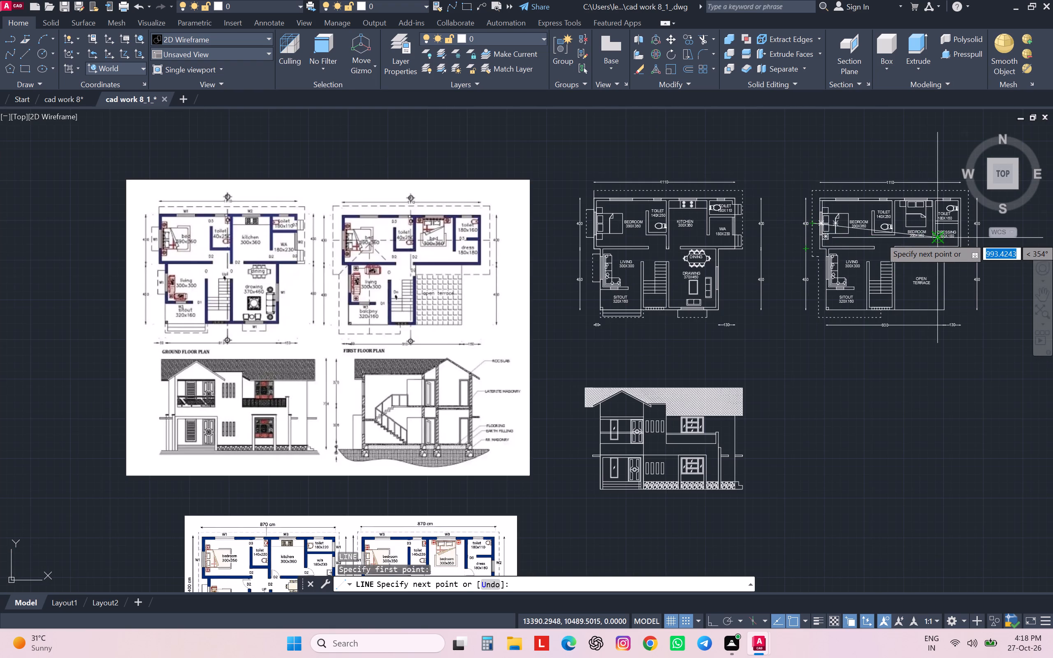
middle_click_drag(928, 243, 725, 278)
scroll(758, 255, "down", 1)
scroll(758, 255, "up", 4)
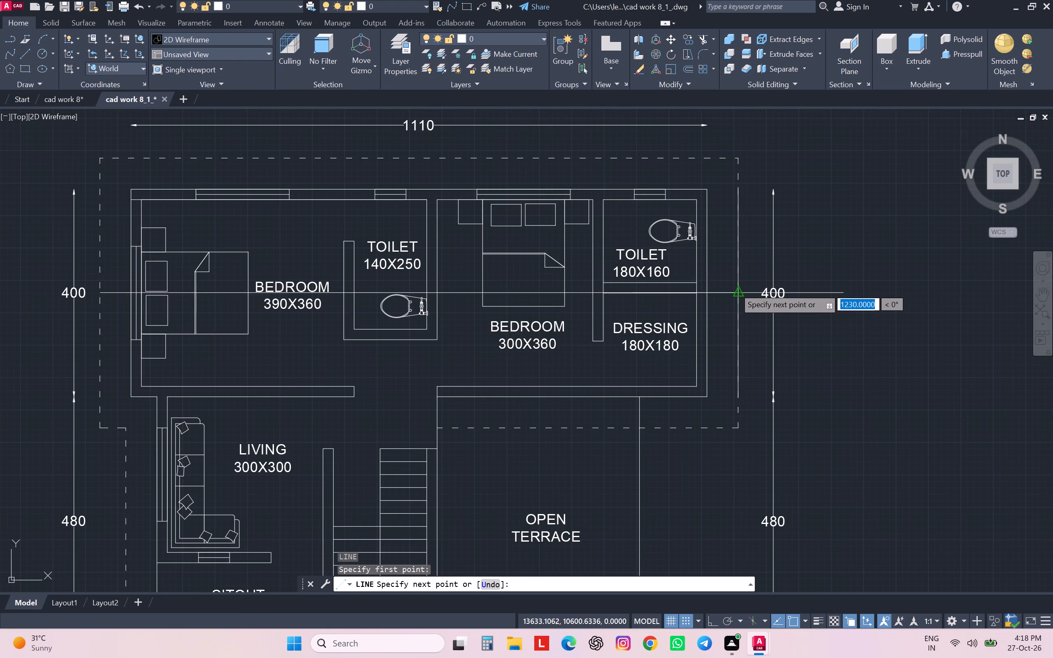
left_click(735, 288)
scroll(752, 331, "down", 1)
scroll(752, 331, "up", 1)
scroll(752, 331, "down", 2)
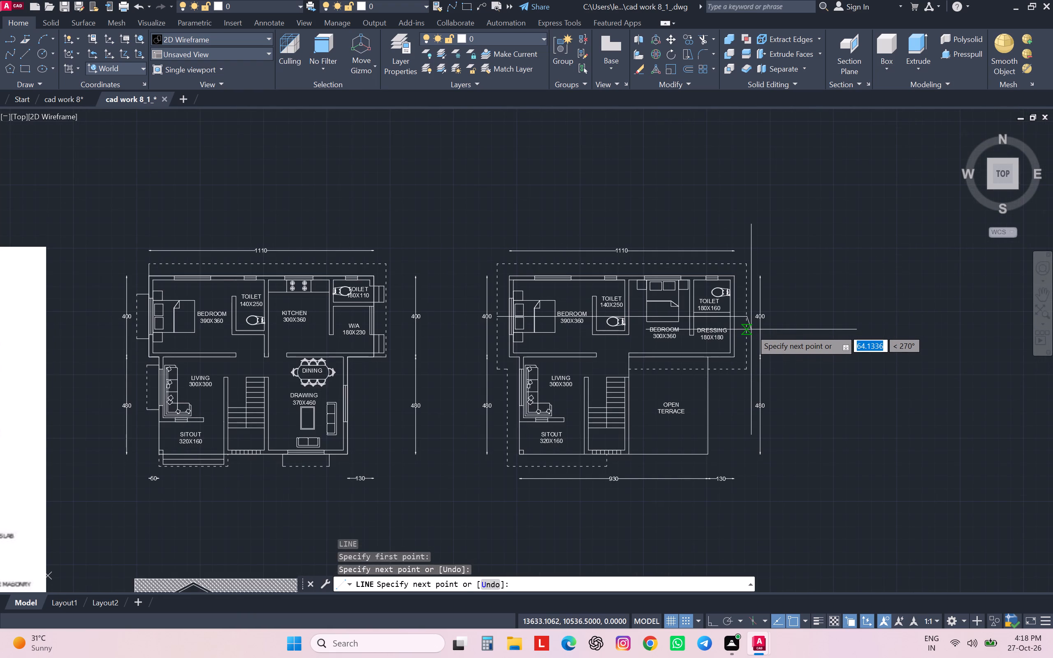
key("Escape")
Check the roof lines on the reference first floor plan and save the drawing.
scroll(769, 324, "down", 3)
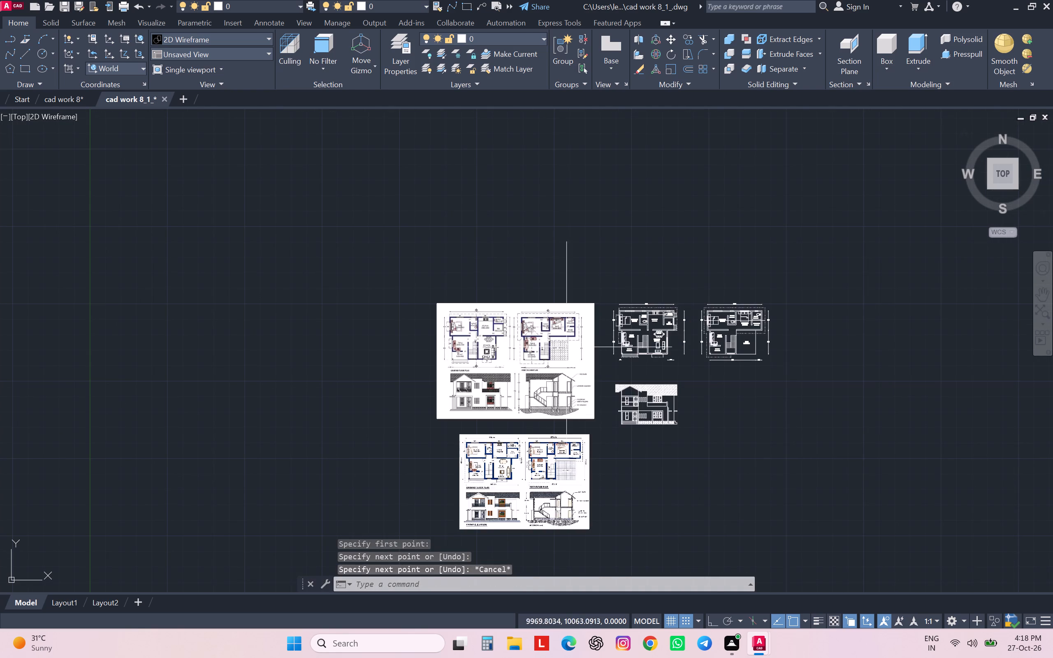
scroll(530, 334, "up", 1)
scroll(631, 324, "up", 1)
scroll(631, 324, "down", 1)
scroll(631, 324, "up", 1)
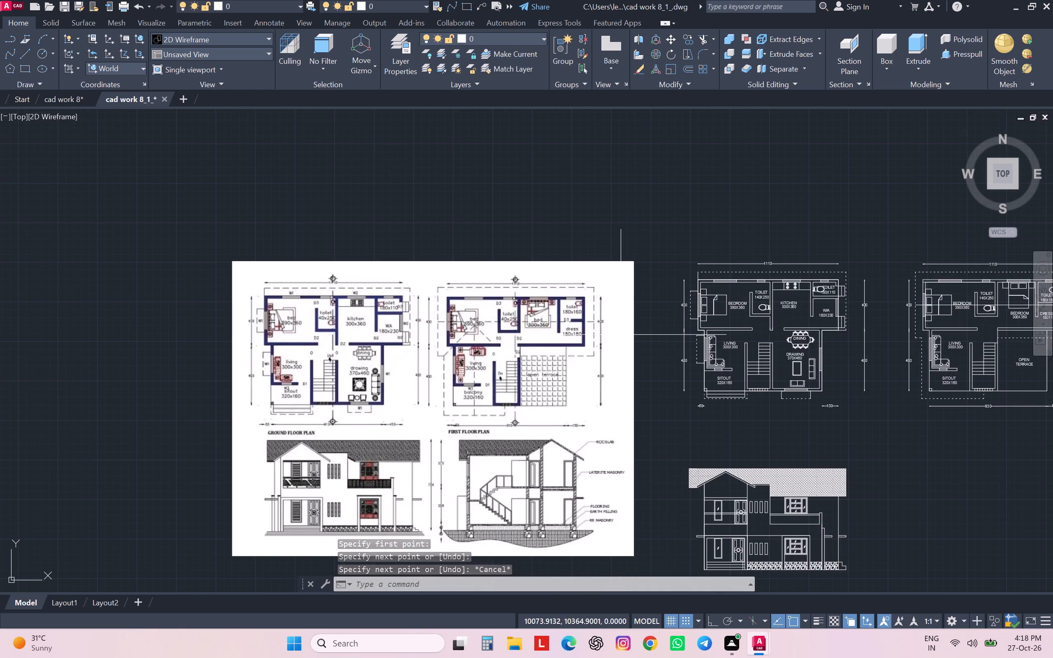
scroll(565, 356, "up", 3)
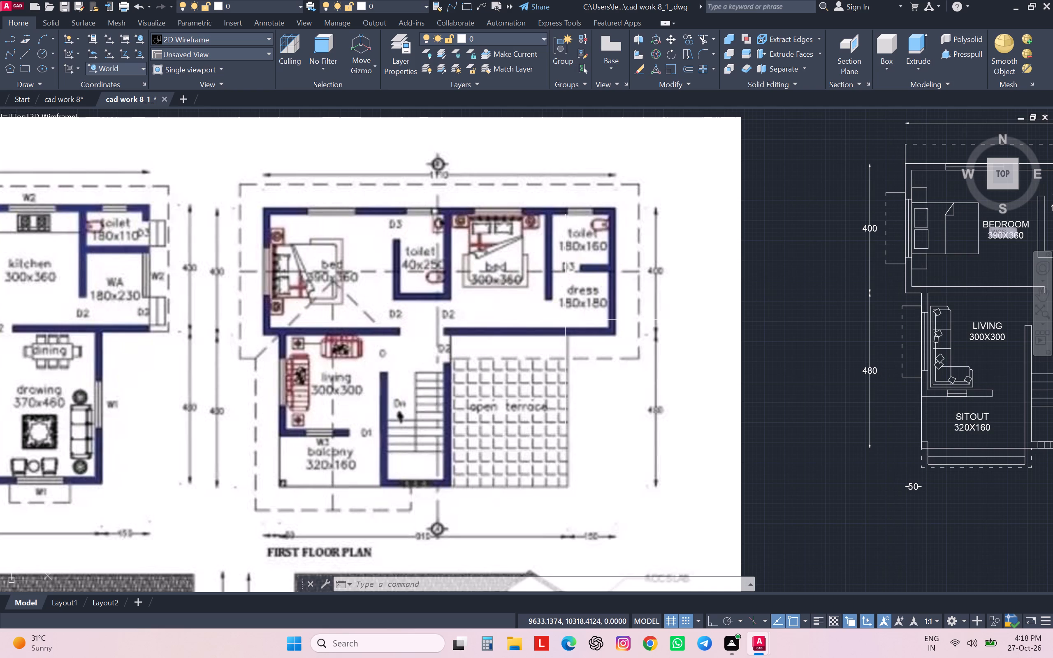
key("ctrl+s")
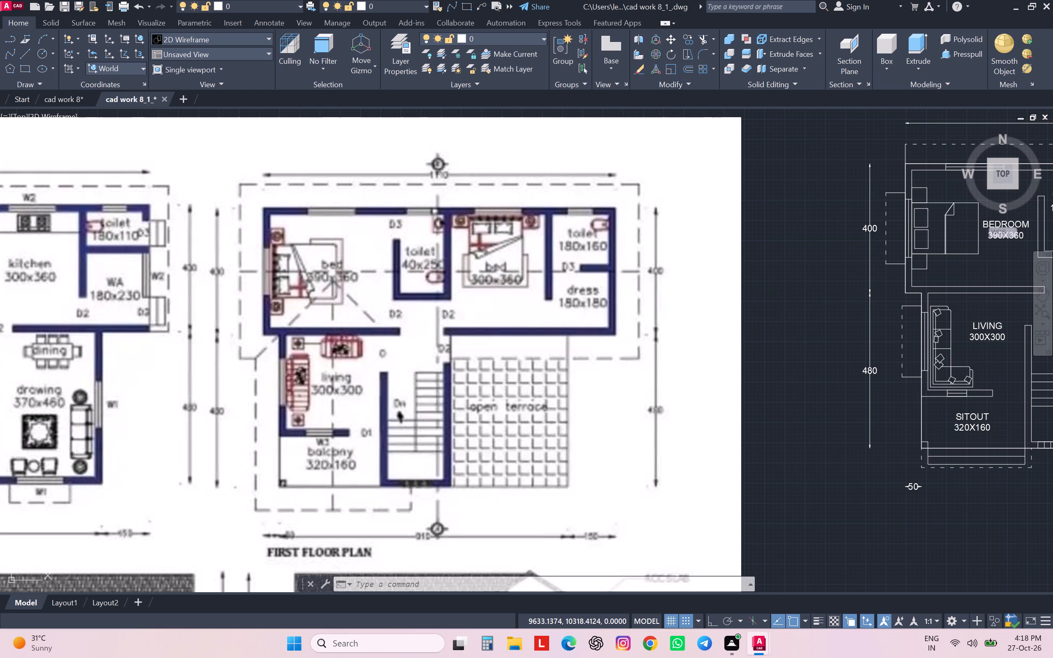
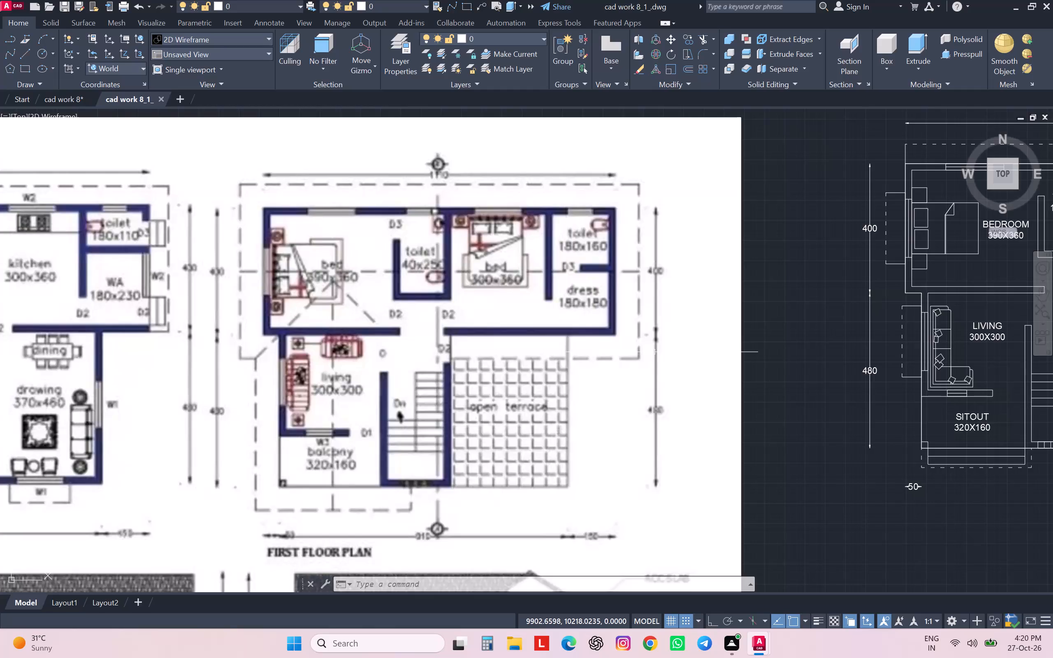
Draw a vertical ridge line about 740 long from the midpoint of the first floor plan's lowest roof outline edge up to the horizontal ridge.
scroll(626, 324, "down", 1)
scroll(626, 324, "up", 2)
scroll(626, 324, "down", 1)
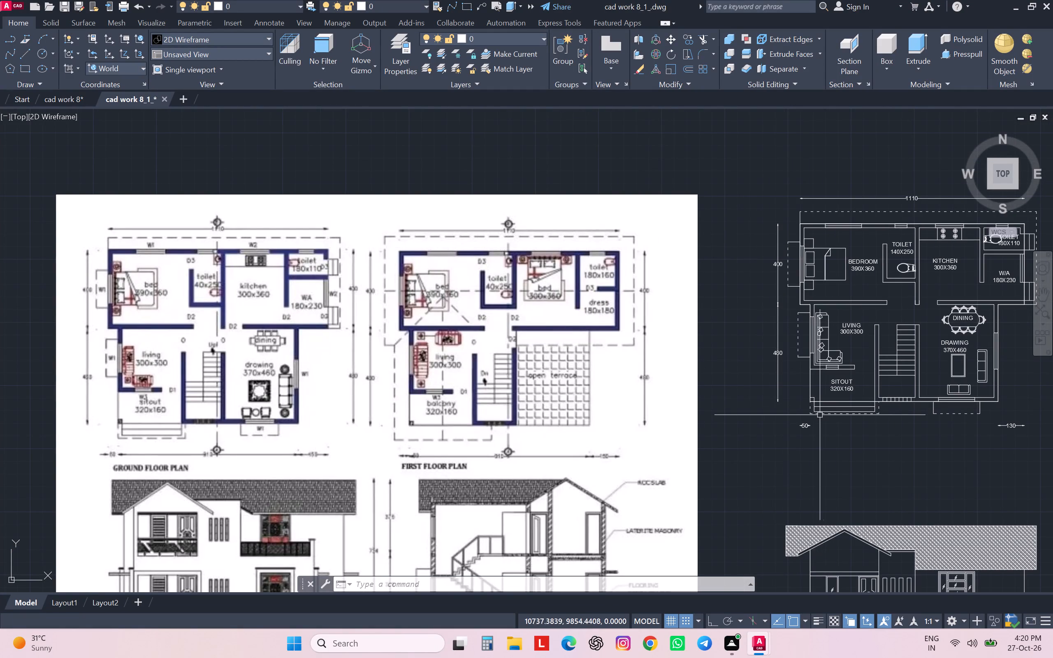
scroll(815, 410, "down", 1)
middle_click_drag(991, 402, 734, 373)
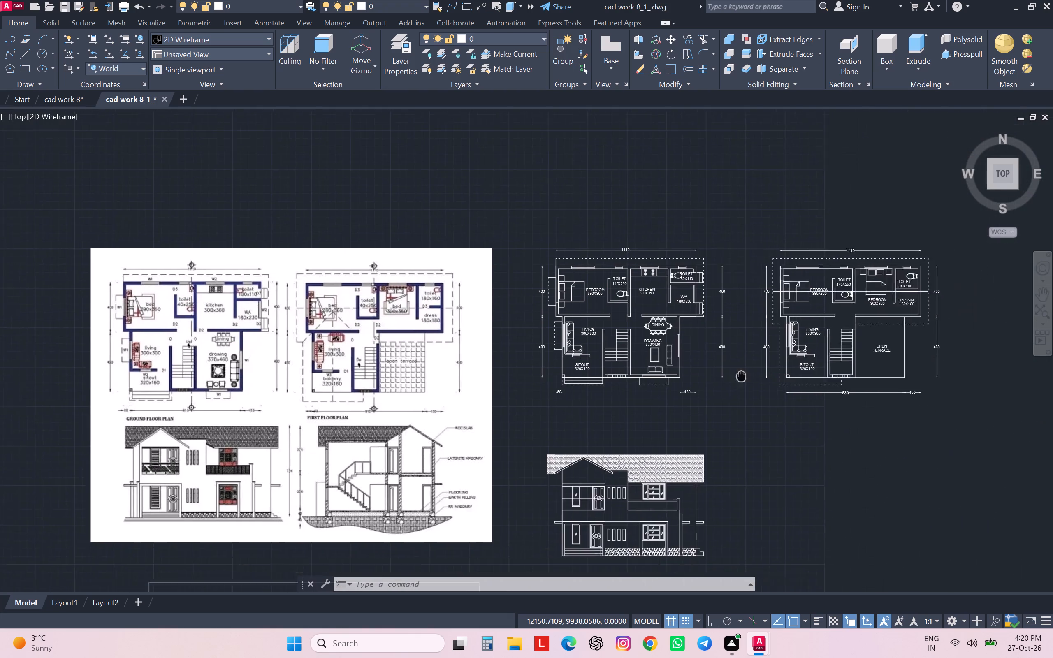
middle_click_drag(734, 373, 626, 359)
scroll(722, 362, "up", 5)
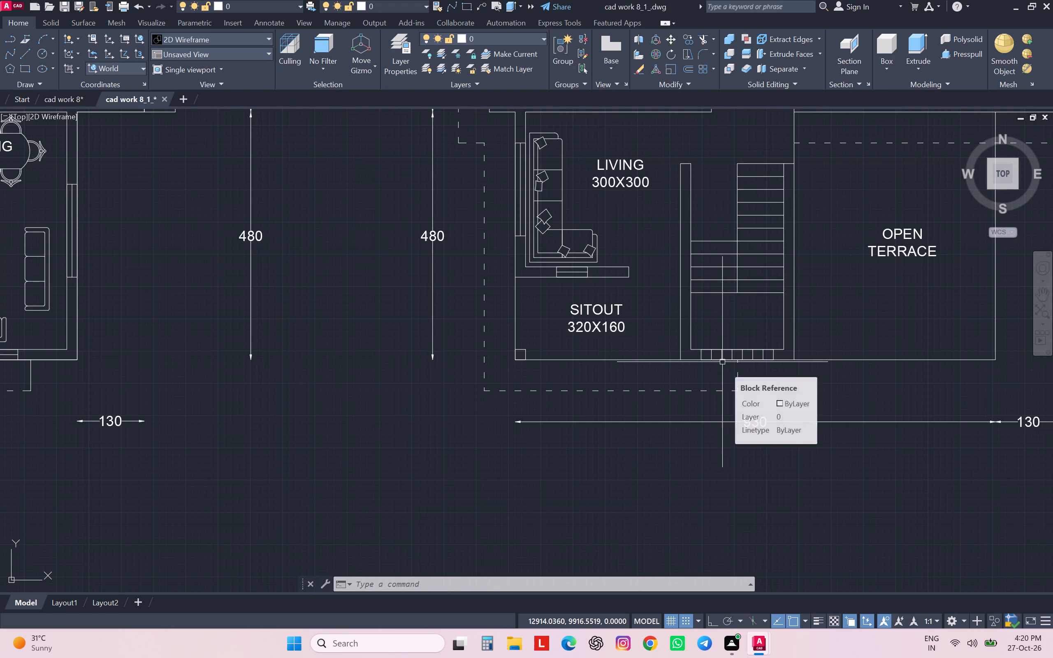
key("l")
key("Return")
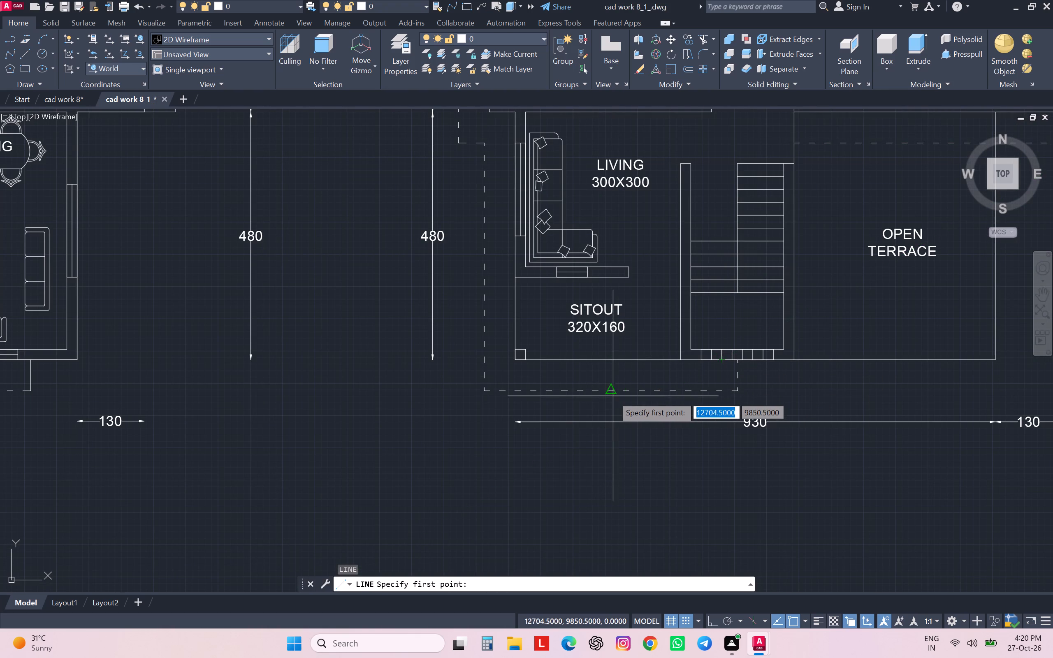
left_click(609, 395)
scroll(610, 392, "down", 2)
middle_click_drag(612, 285, 599, 458)
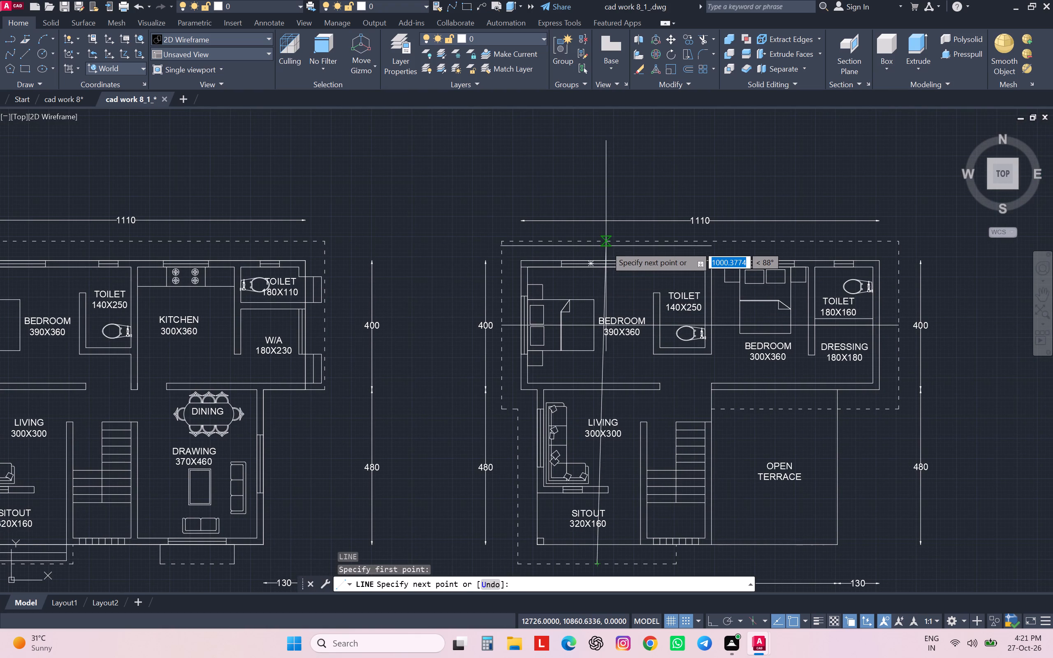
key("F8")
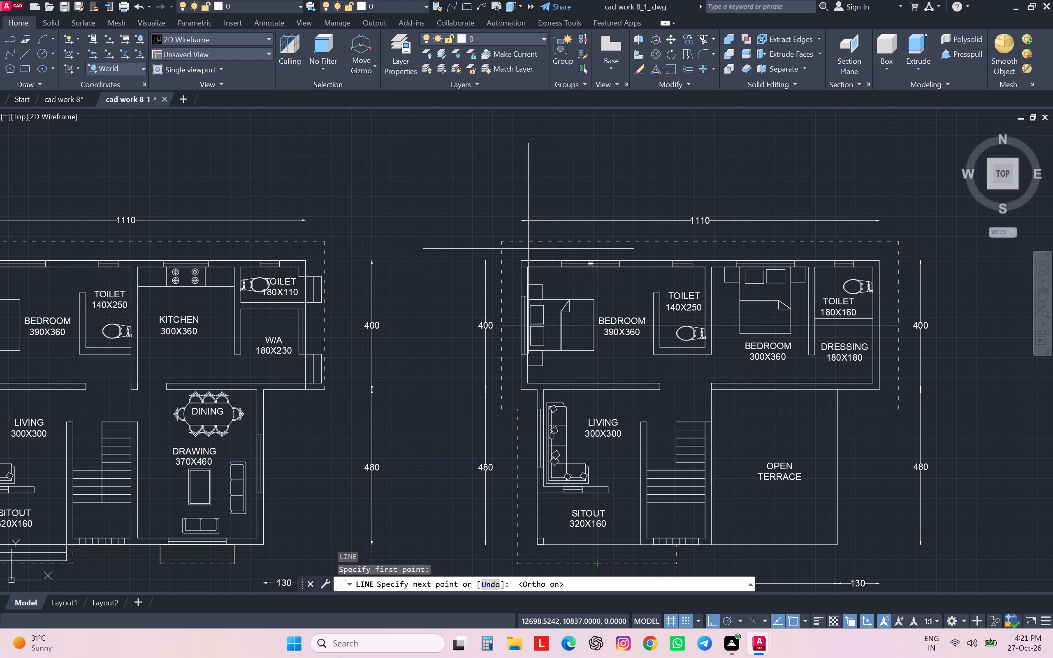
scroll(544, 236, "down", 4)
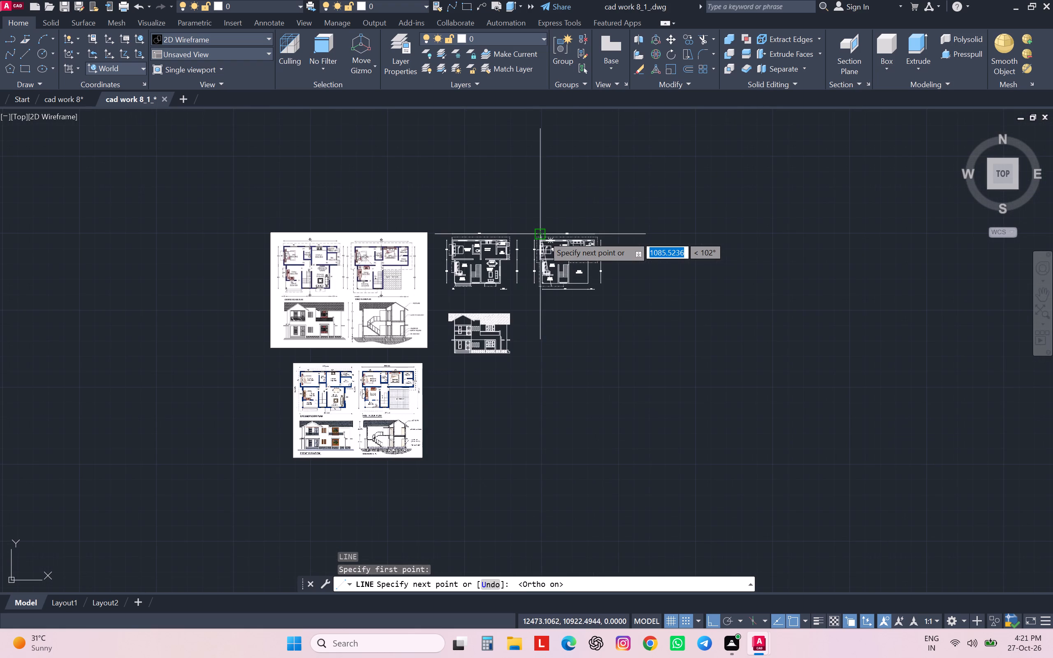
scroll(337, 256, "up", 4)
scroll(471, 241, "down", 5)
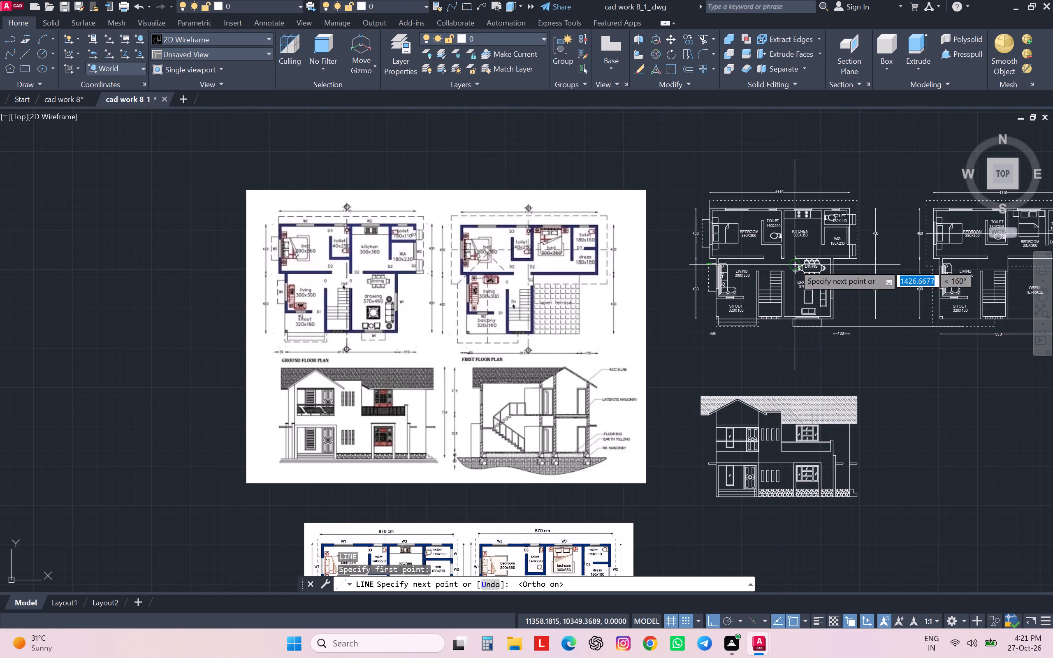
scroll(900, 270, "down", 1)
middle_click_drag(900, 270, 668, 306)
scroll(698, 296, "up", 3)
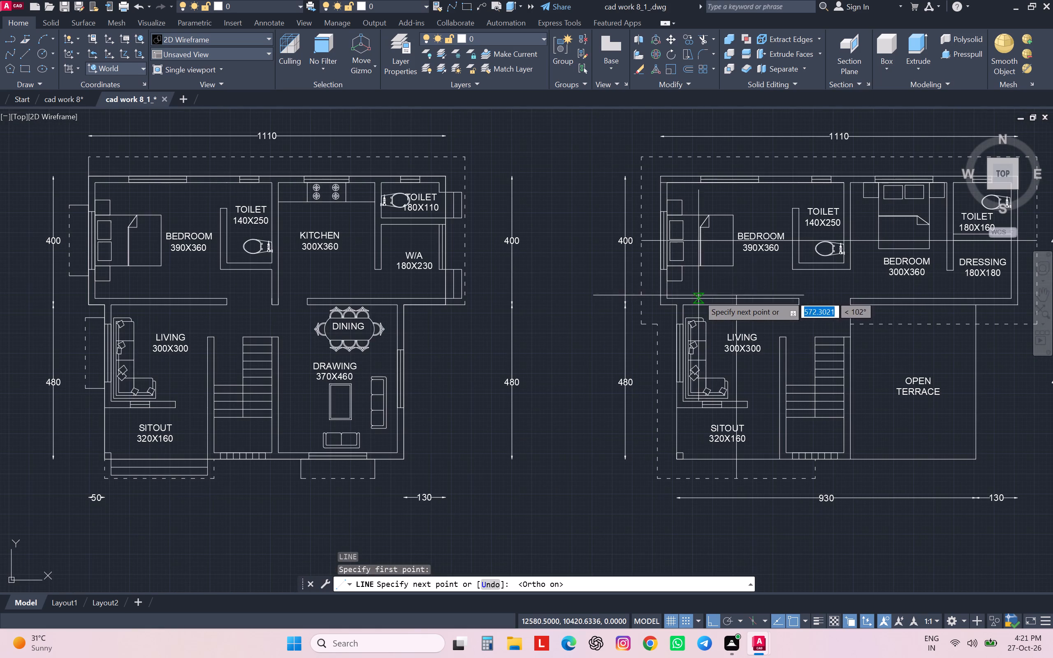
scroll(739, 241, "up", 1)
scroll(739, 241, "down", 1)
scroll(739, 241, "up", 3)
scroll(739, 241, "down", 1)
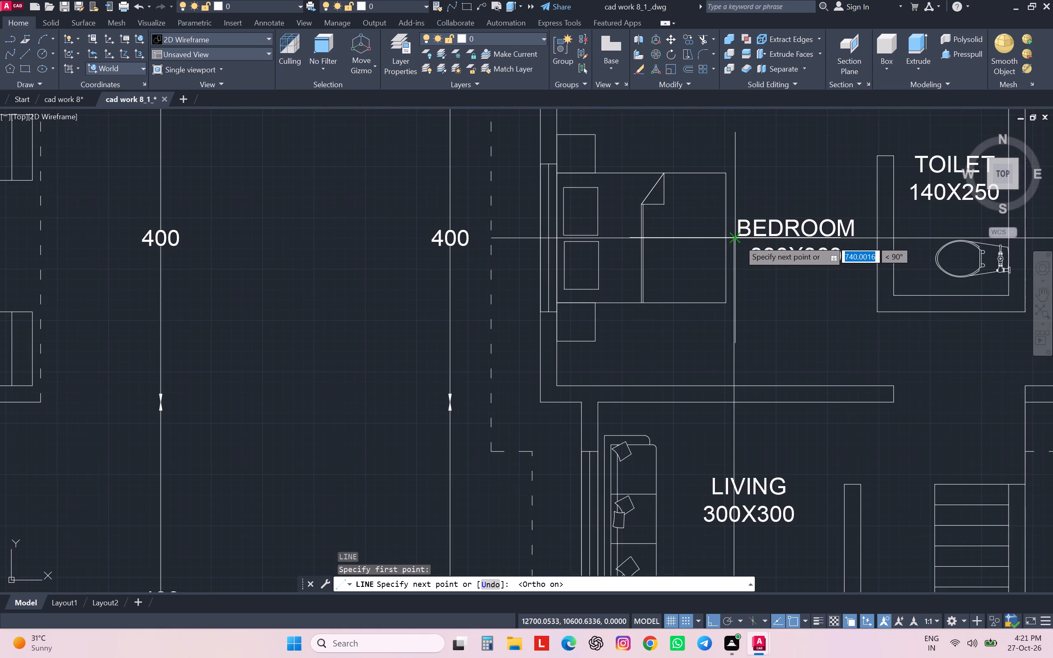
left_click(739, 240)
key("Escape")
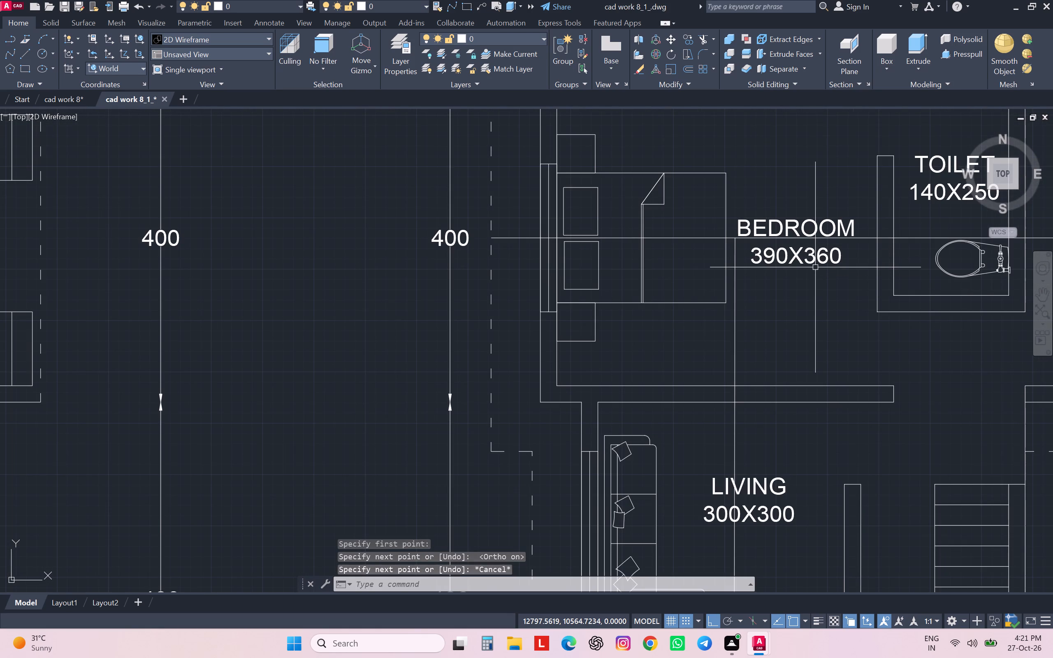
Draw a diagonal roof line about 359 long from the inner corner of the dashed roof outline beside the living room to the ridge intersection.
type("l")
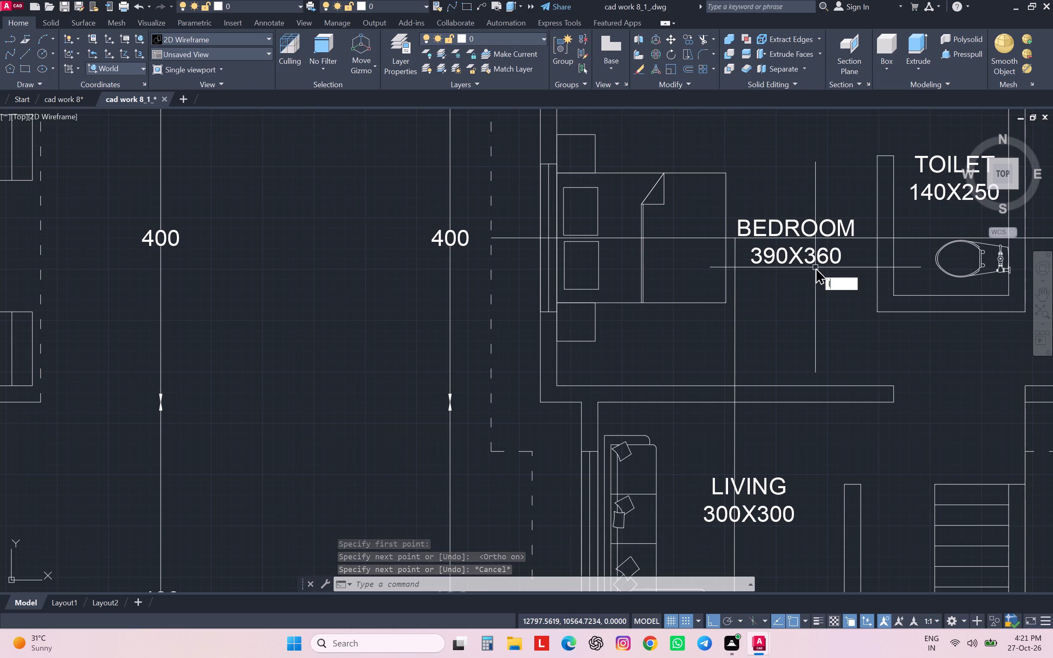
key("space")
scroll(796, 275, "up", 2)
scroll(796, 275, "down", 4)
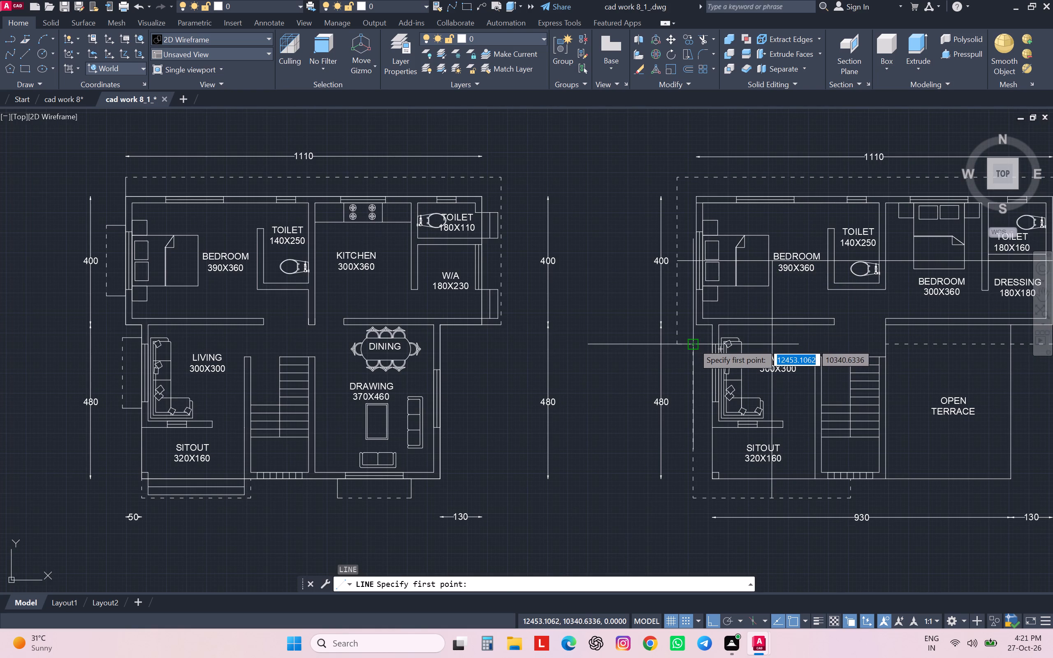
left_click(693, 343)
scroll(773, 258, "up", 3)
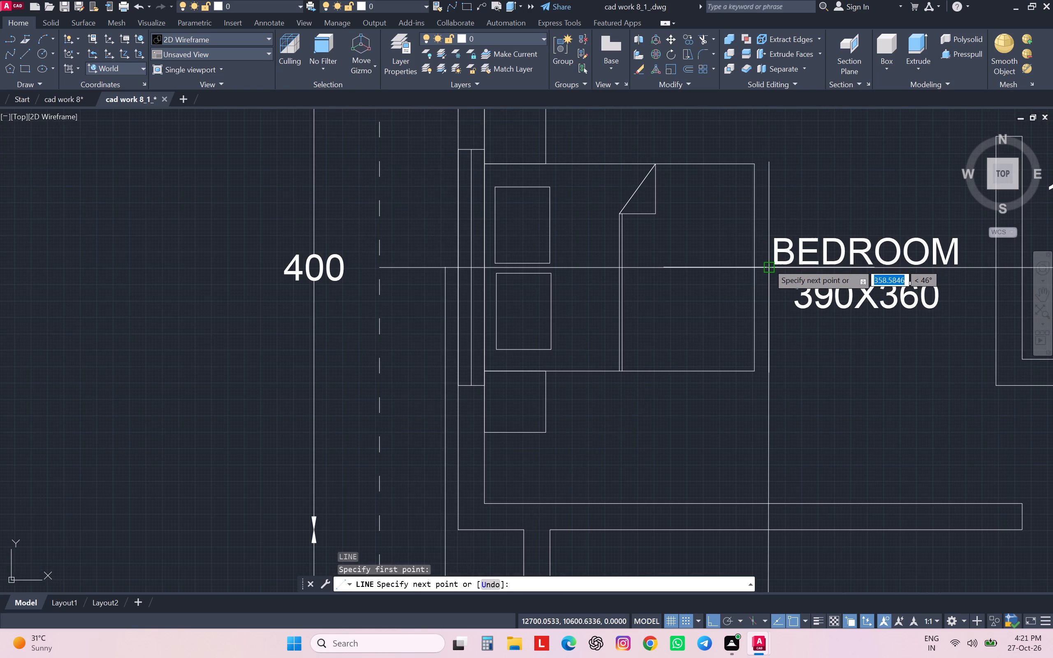
left_click(768, 264)
scroll(768, 254, "down", 4)
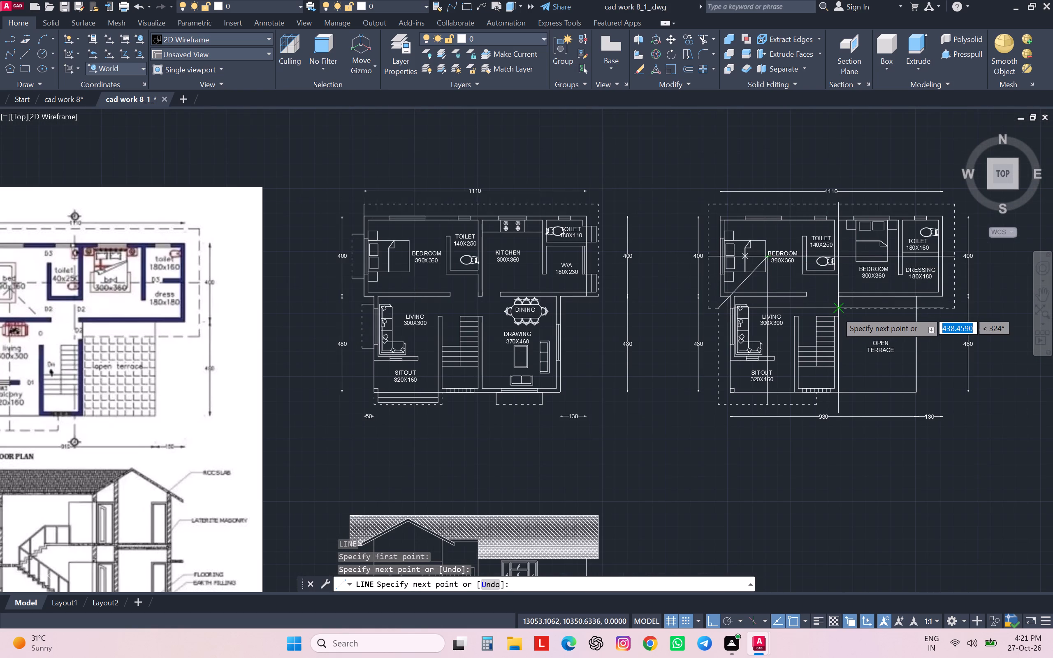
scroll(837, 311, "down", 1)
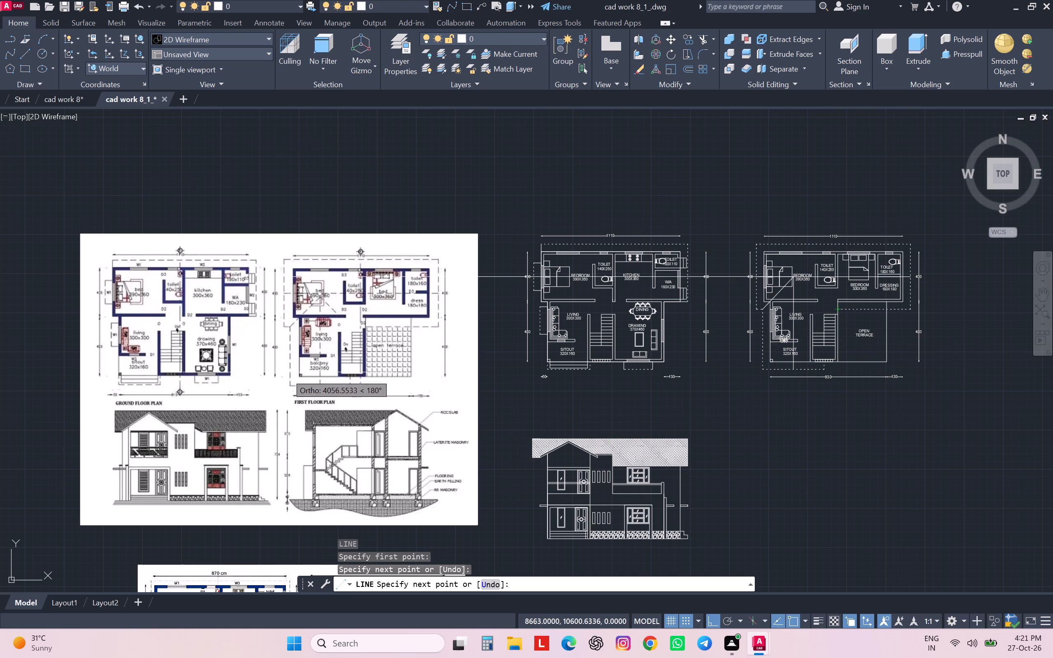
scroll(325, 341, "down", 1)
scroll(324, 336, "up", 2)
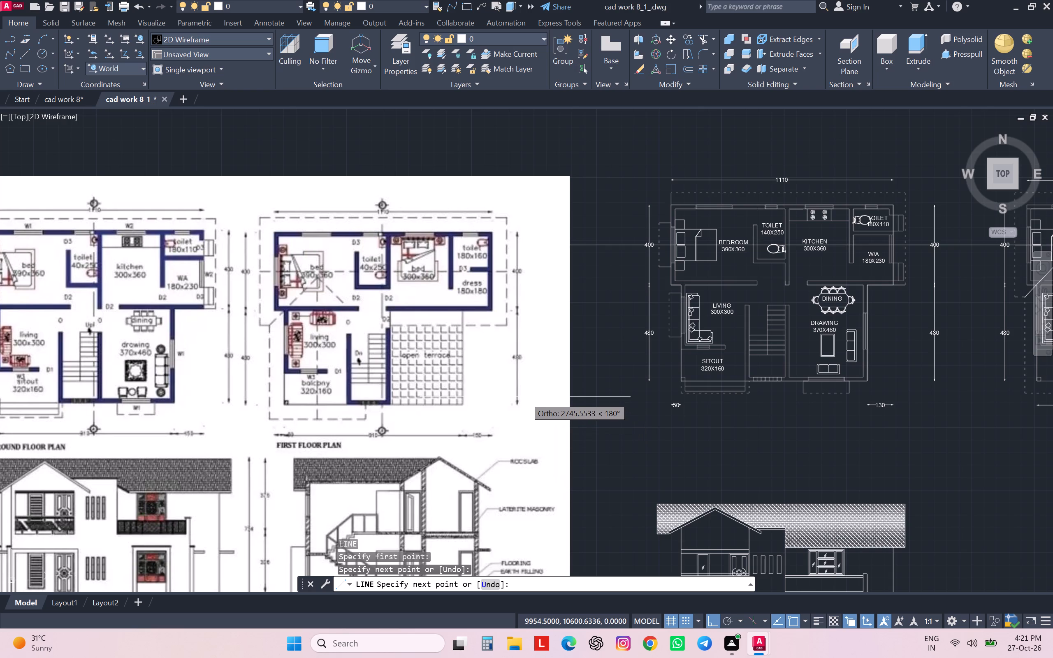
middle_click_drag(689, 382, 377, 382)
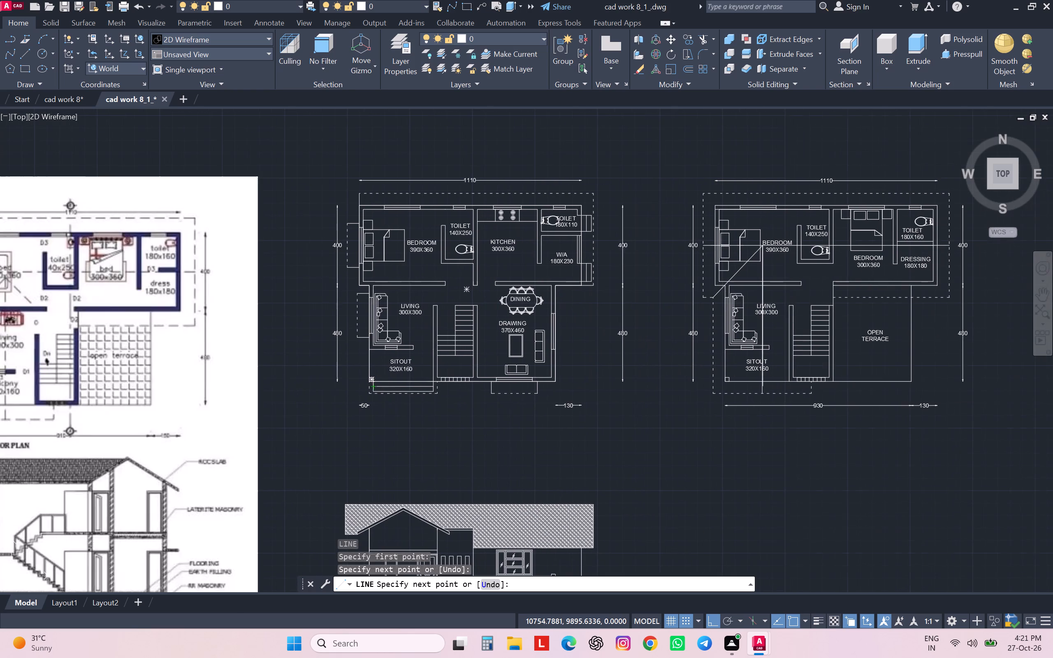
key("Escape")
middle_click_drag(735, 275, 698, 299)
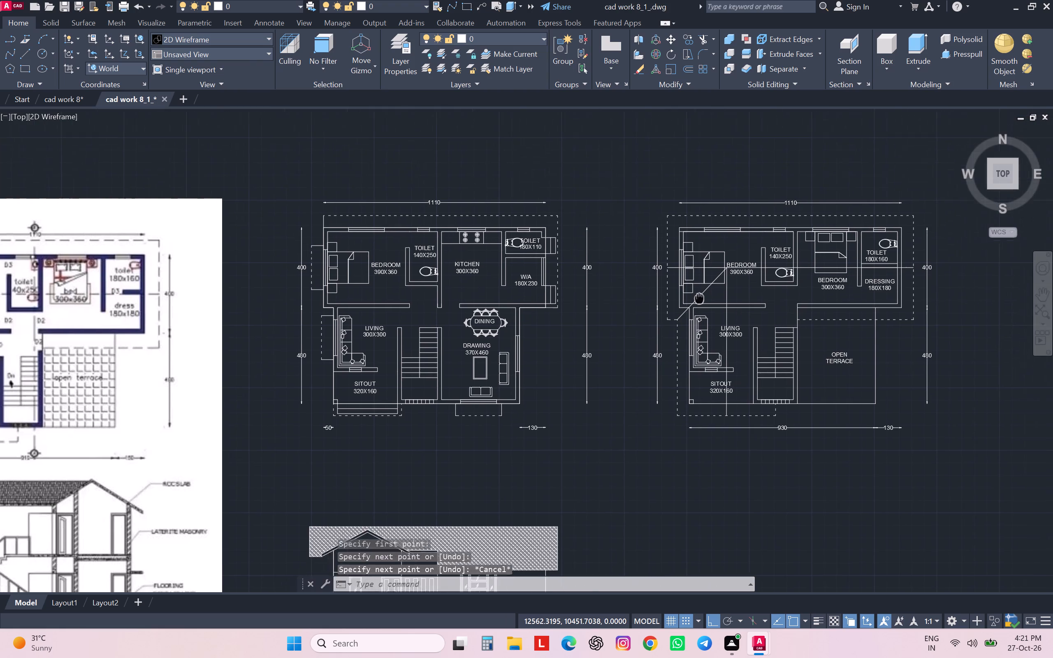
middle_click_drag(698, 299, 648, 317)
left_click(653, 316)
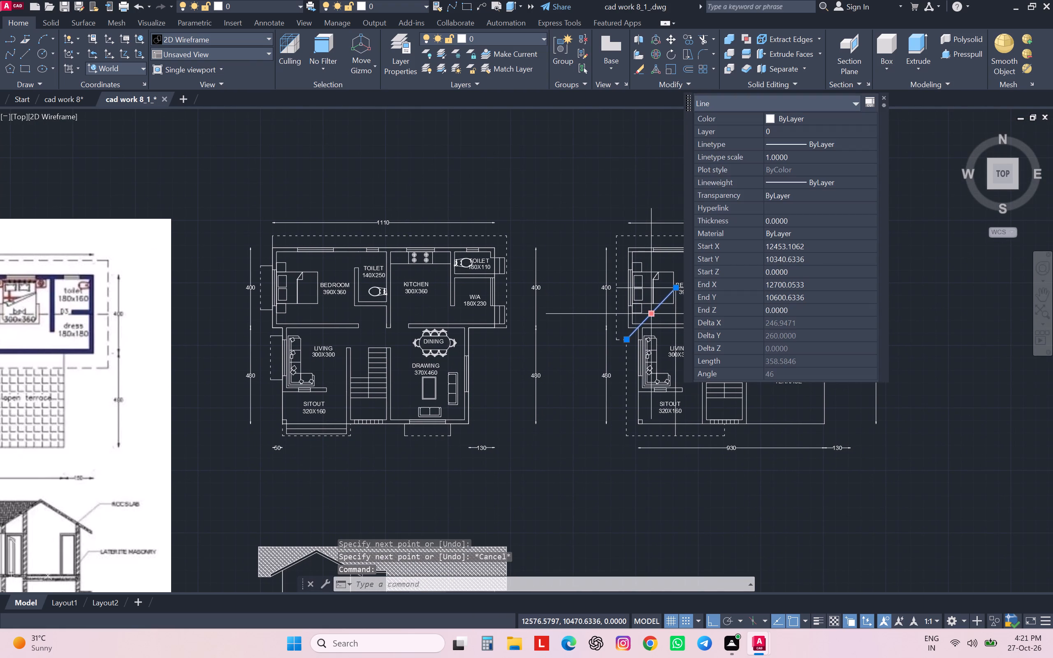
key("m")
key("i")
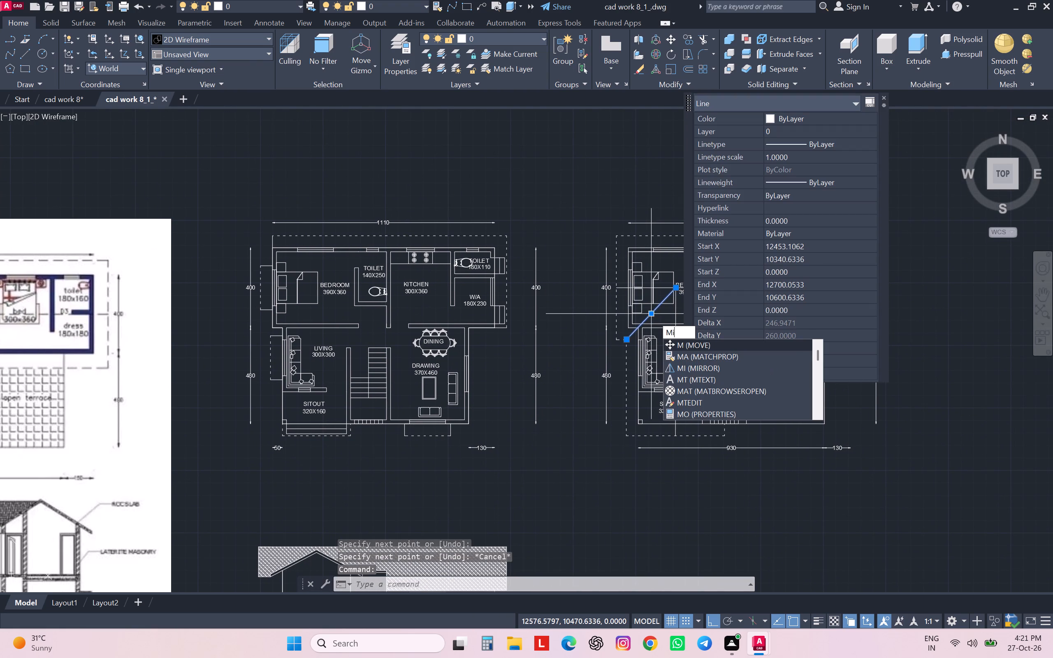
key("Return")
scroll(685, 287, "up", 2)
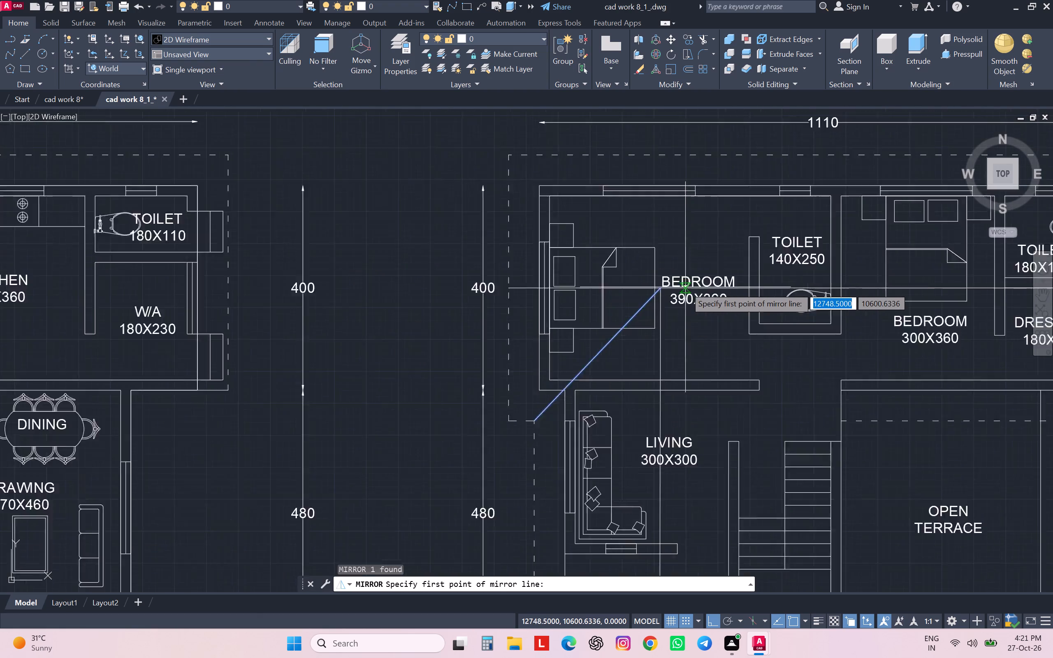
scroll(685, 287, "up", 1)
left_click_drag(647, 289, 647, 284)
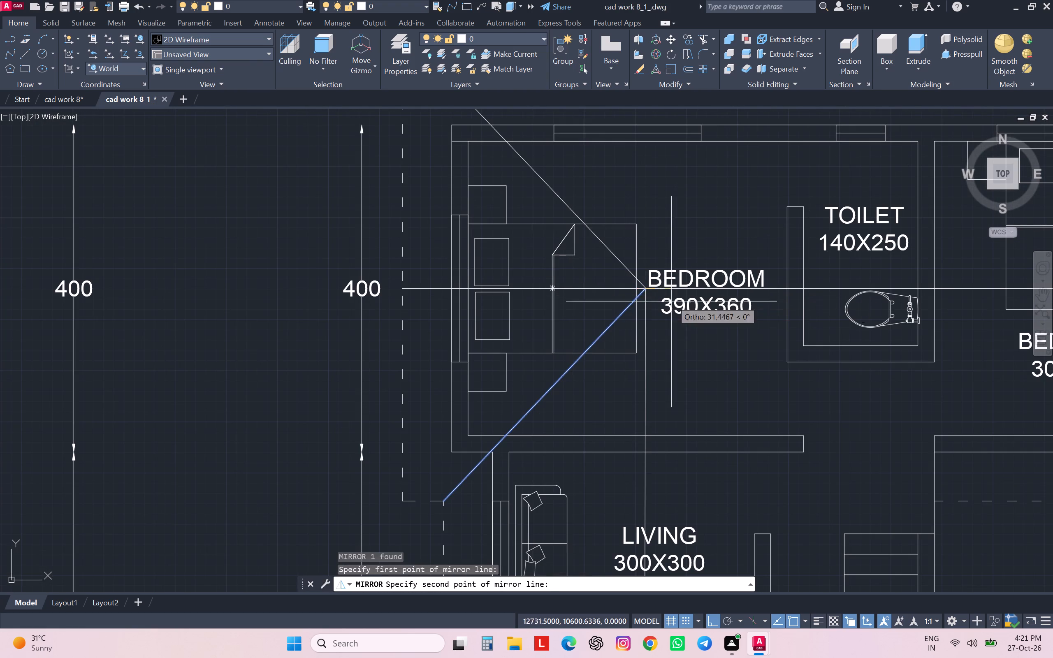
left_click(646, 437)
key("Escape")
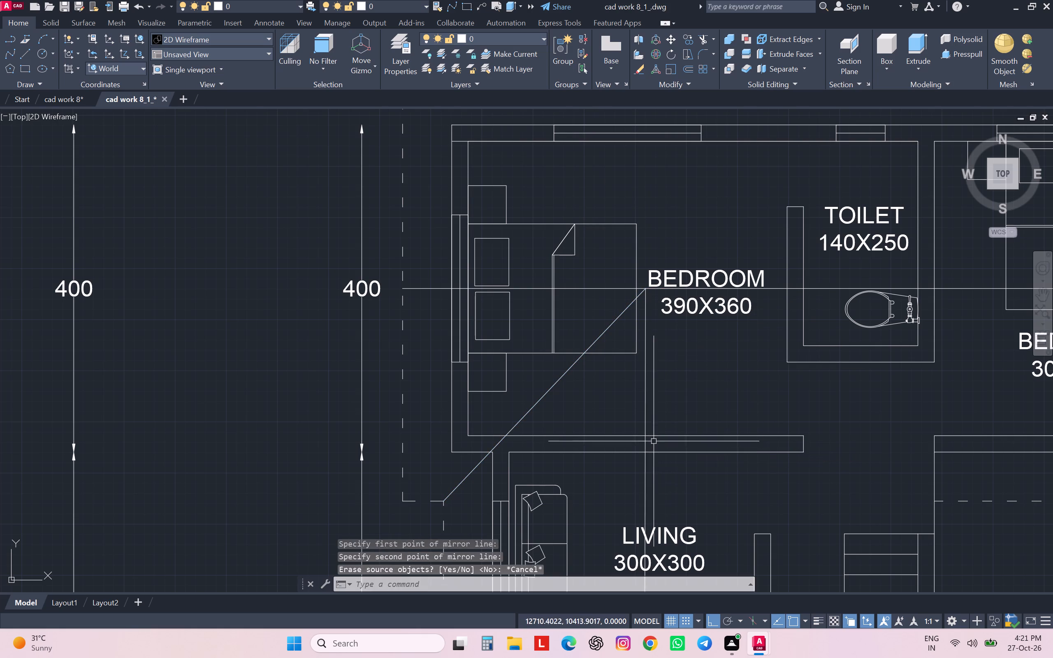
Mirror the diagonal roof line about the vertical ridge line, keeping the original.
left_click(527, 406)
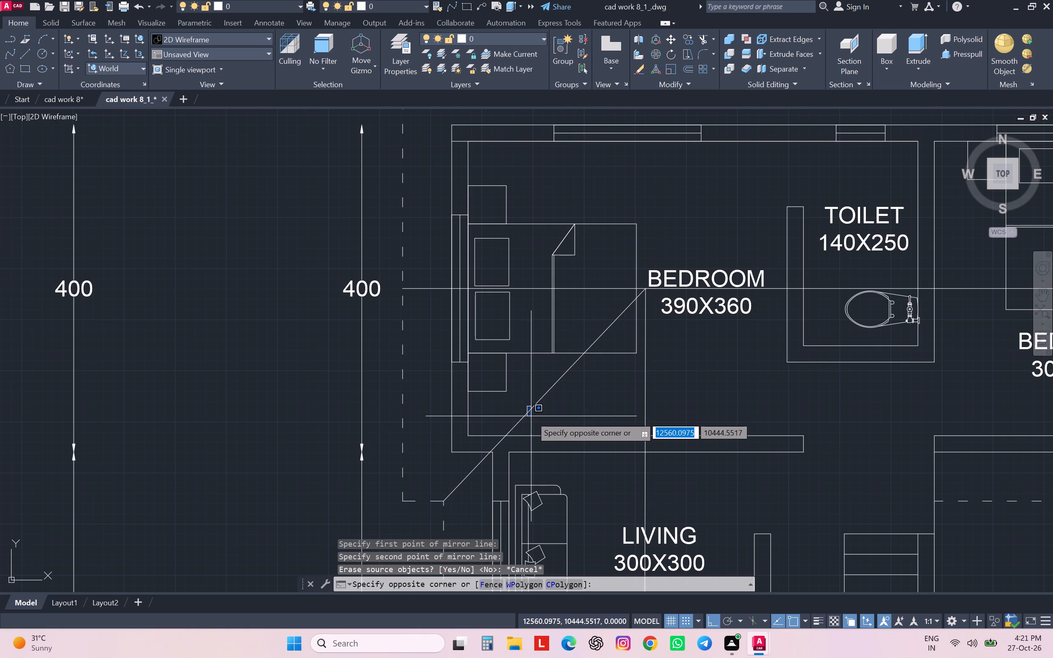
left_click(520, 433)
key("m")
key("i")
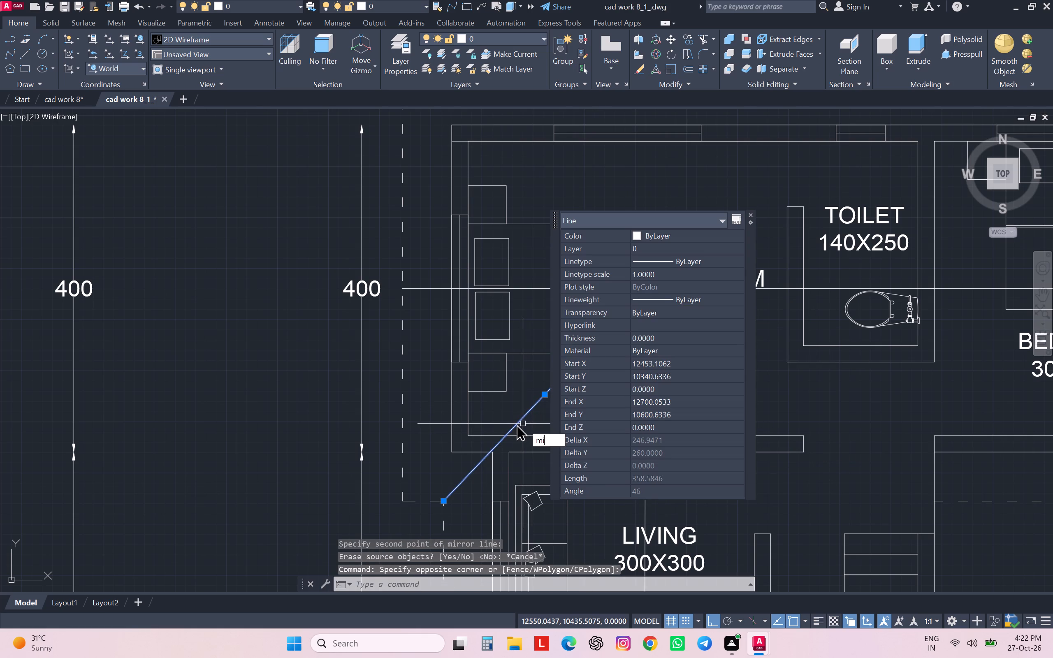
key("Return")
left_click(645, 292)
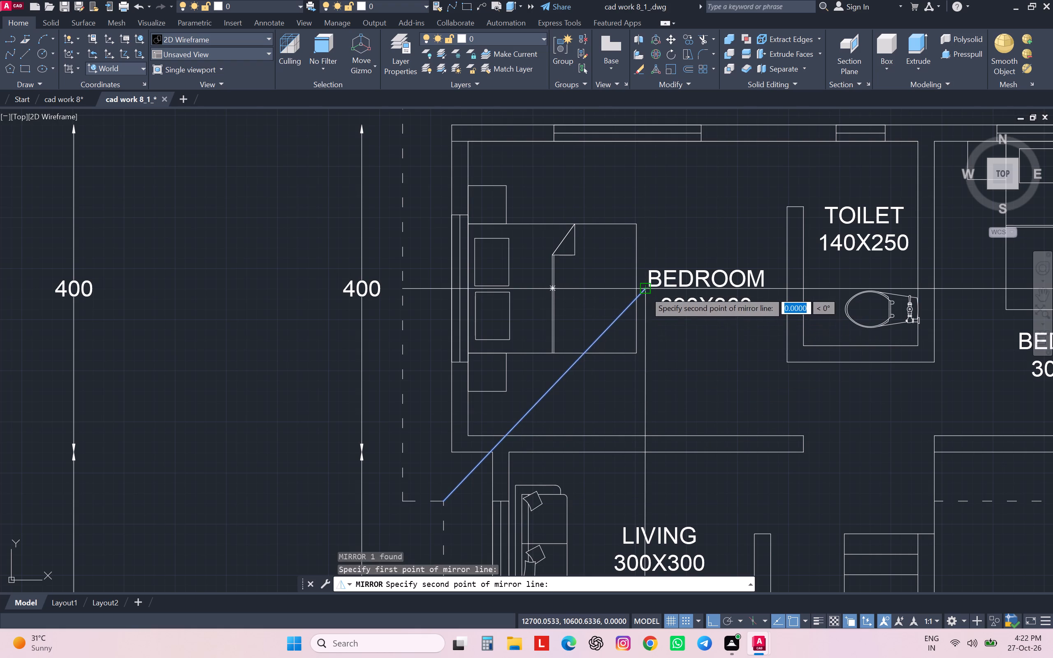
left_click(642, 433)
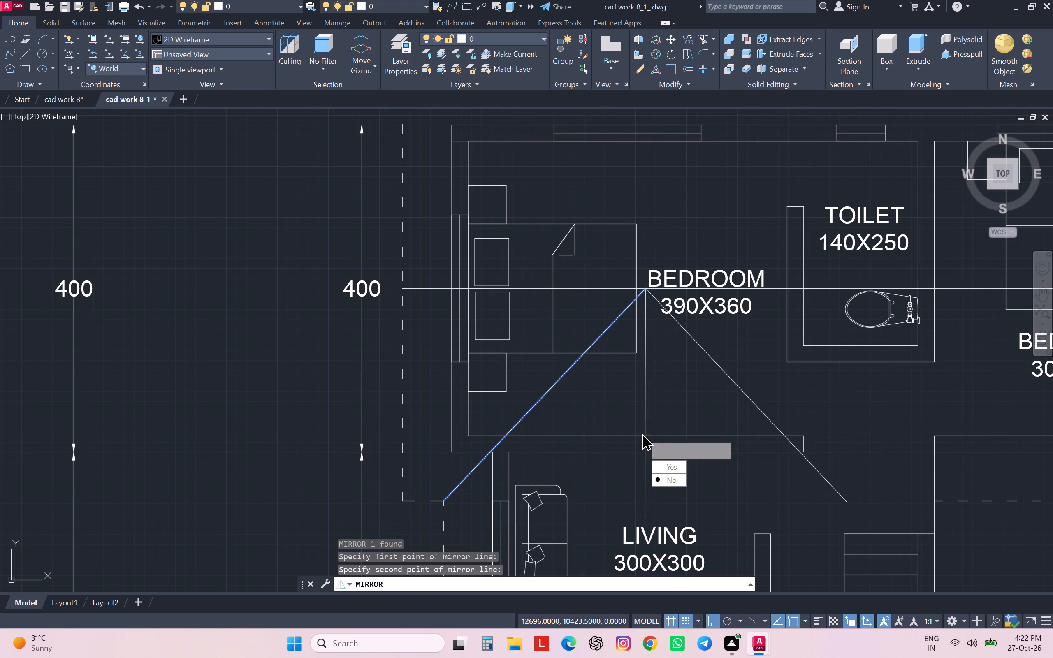
left_click_drag(659, 481, 642, 433)
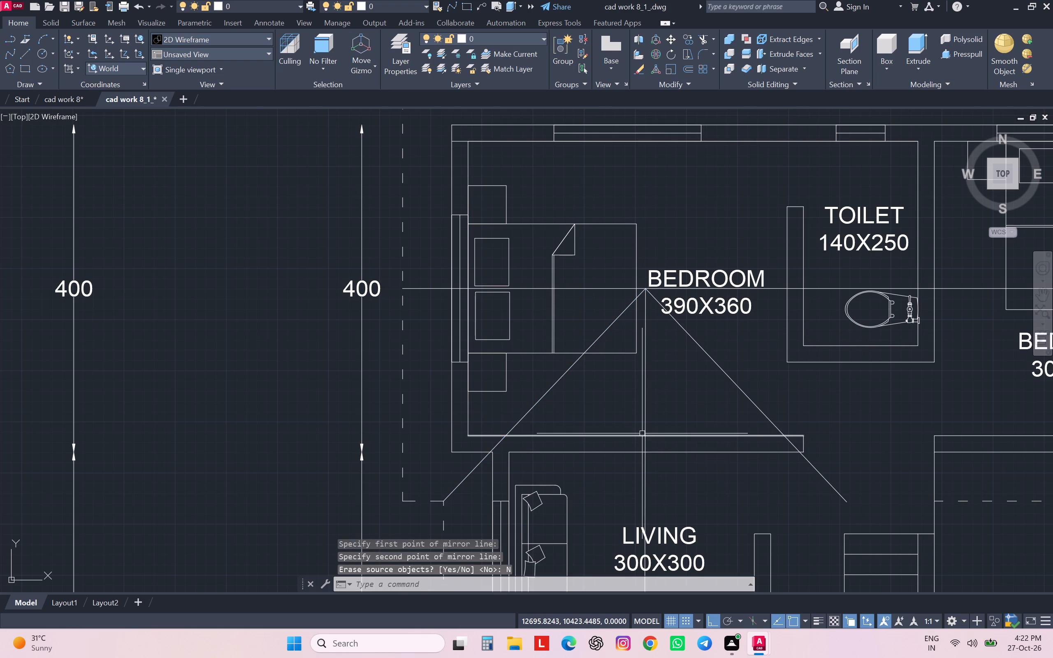
Trim the mirrored diagonal roof line back to the inner face of the wall between the bedroom and living room.
type("tr")
key("space")
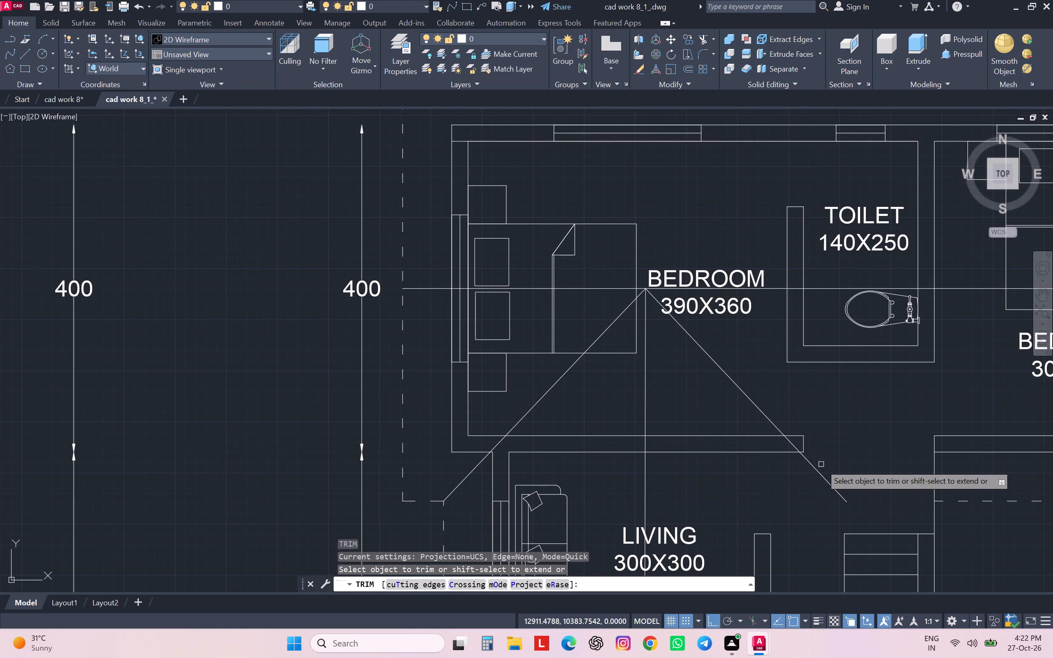
left_click(796, 445)
left_click(813, 462)
key("Escape")
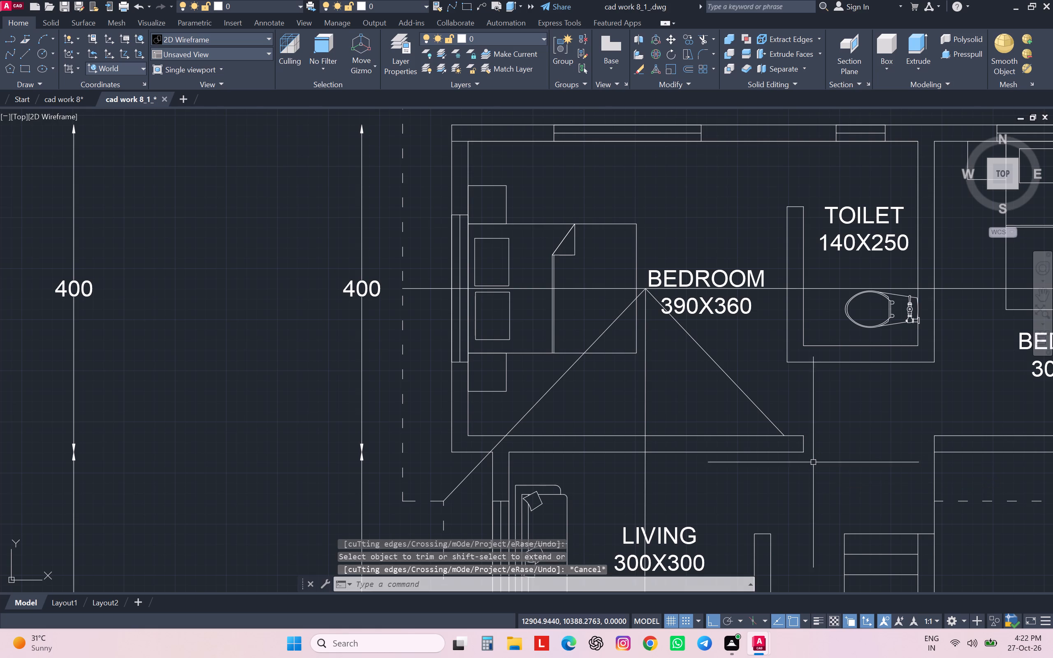
key("Escape")
key("Escape")
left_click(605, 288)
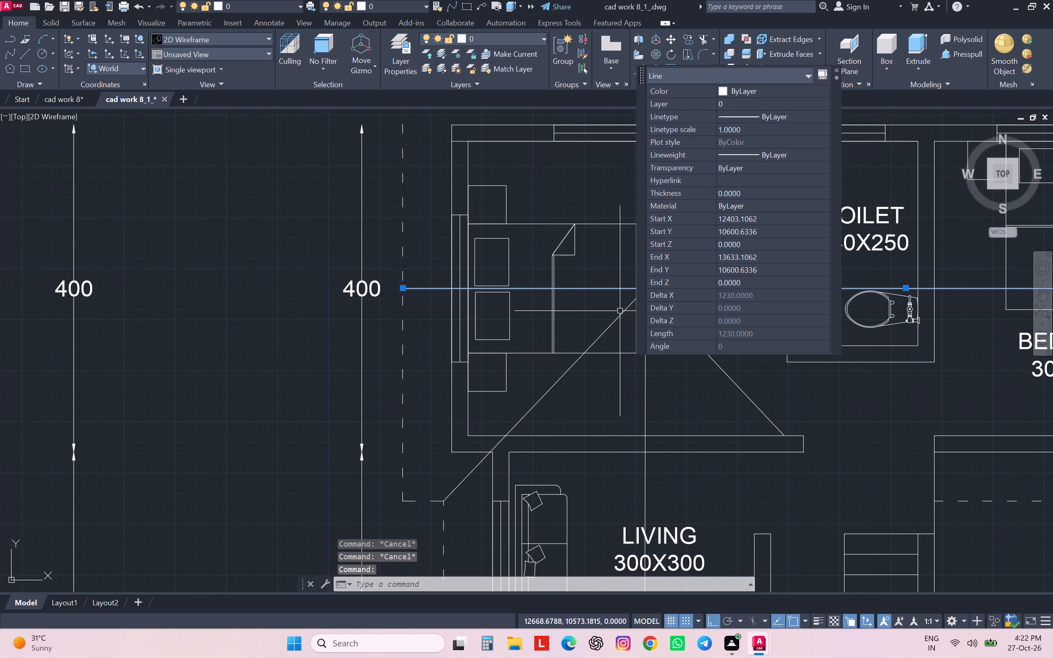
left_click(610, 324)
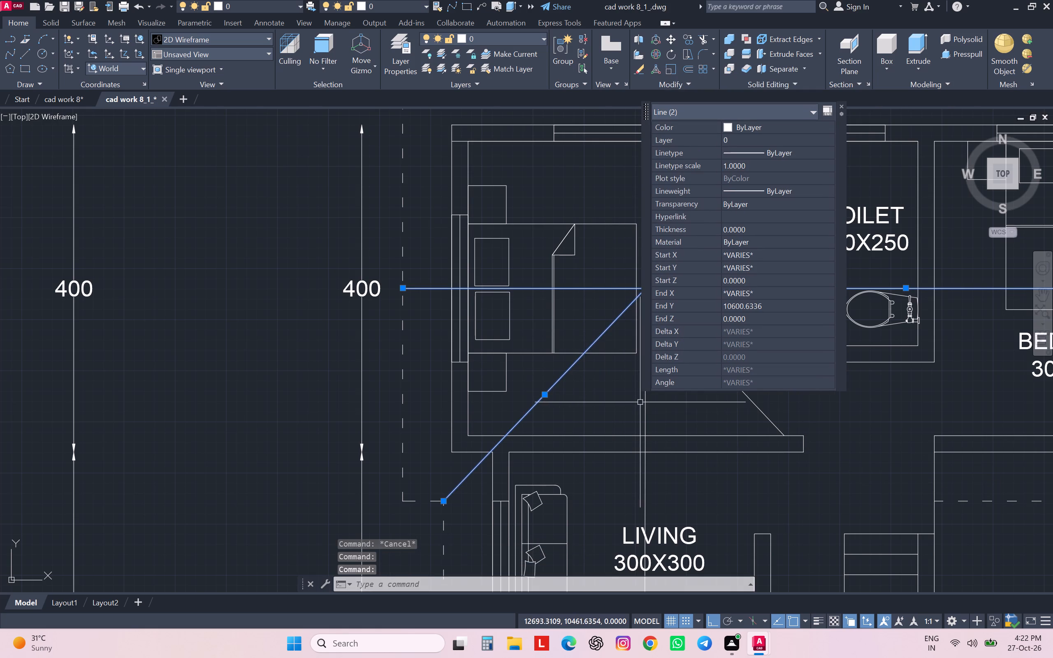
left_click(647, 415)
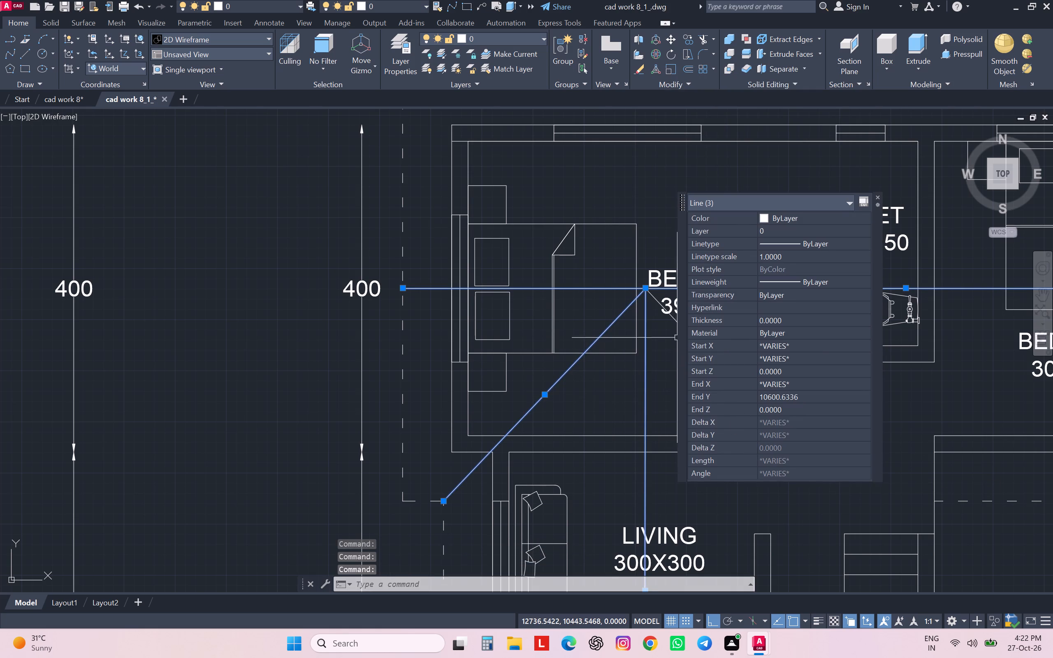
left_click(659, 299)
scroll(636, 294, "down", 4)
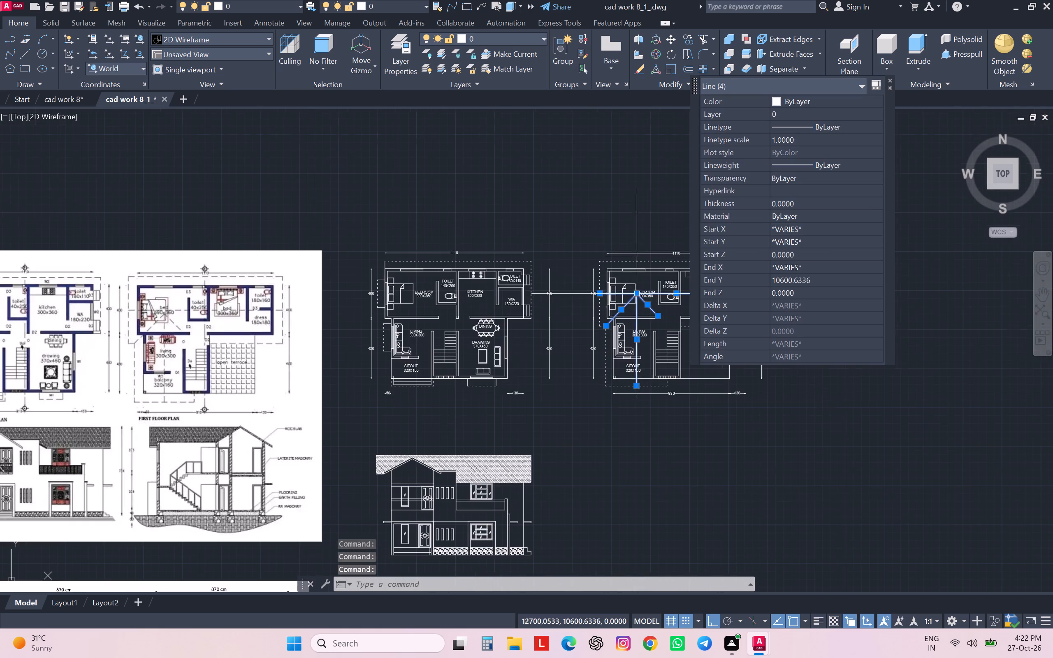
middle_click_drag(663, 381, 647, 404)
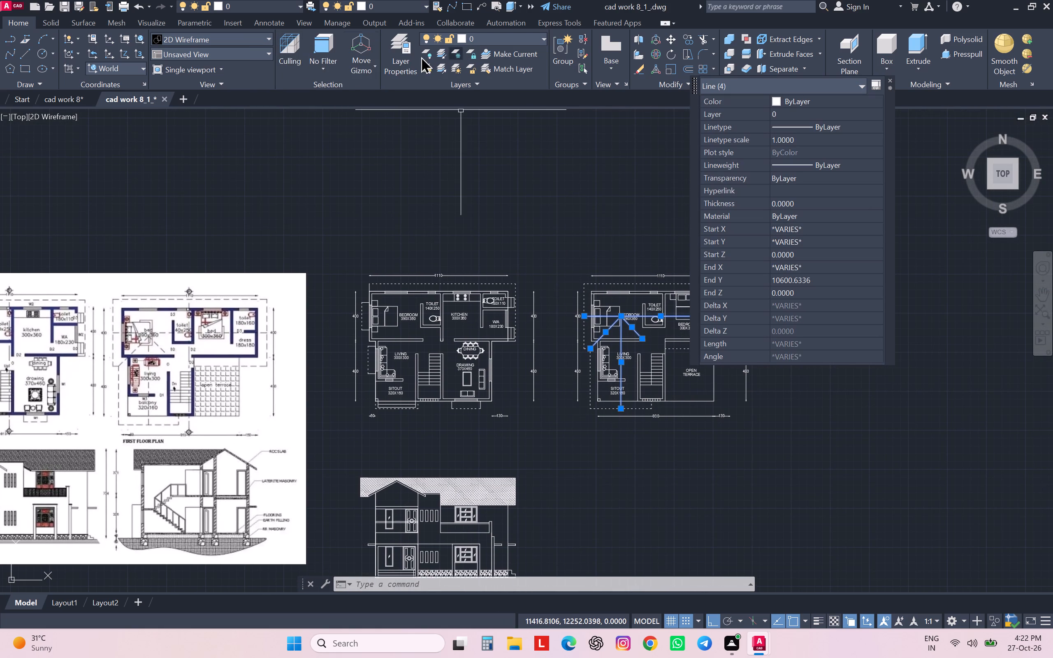
Load the ACAD_ISO08W100 long-dash short-dash linetype and assign it to Layer1.
left_click(397, 53)
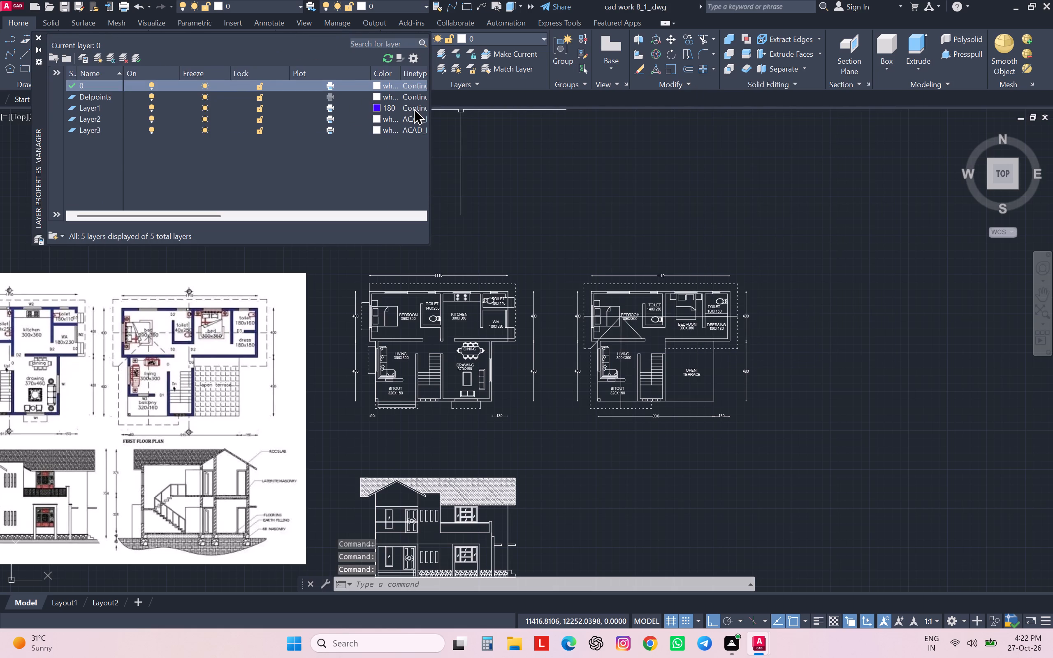
left_click(413, 108)
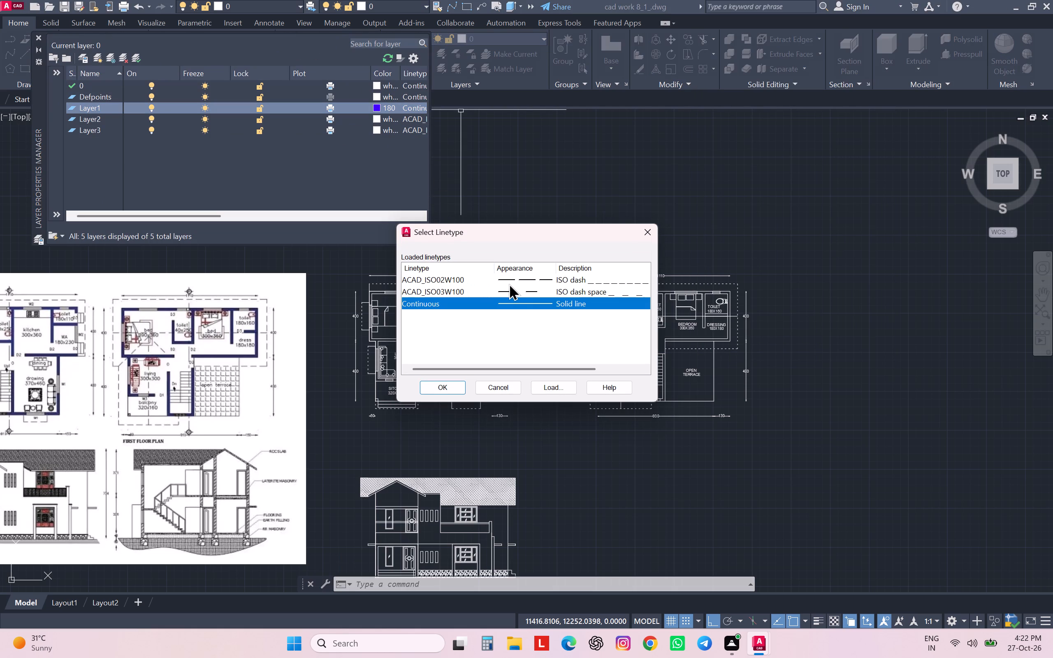
left_click(542, 385)
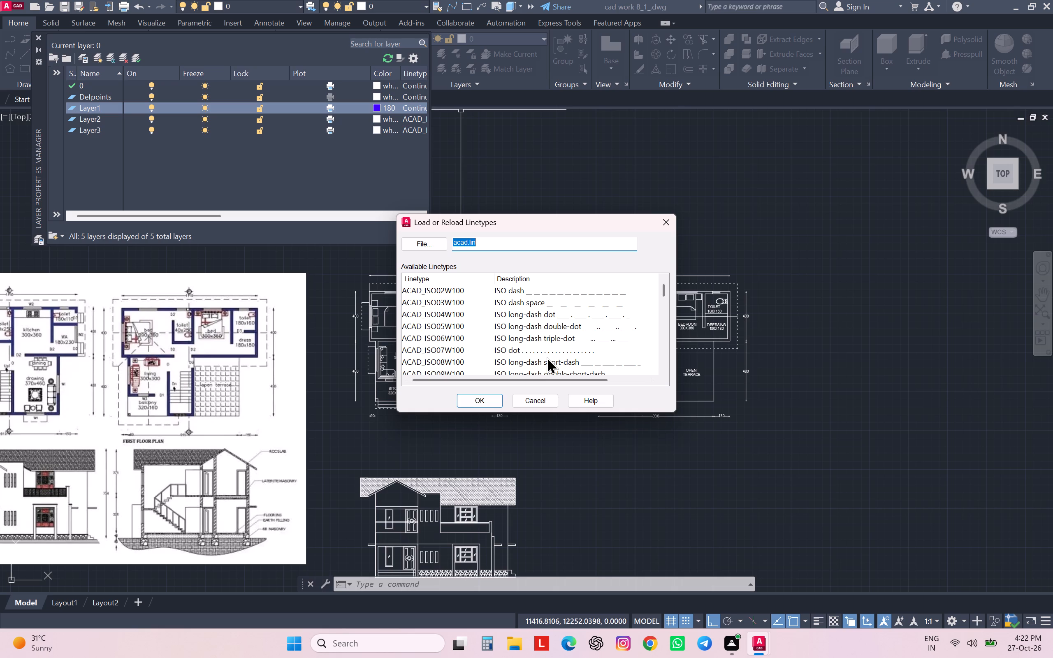
scroll(547, 357, "down", 1)
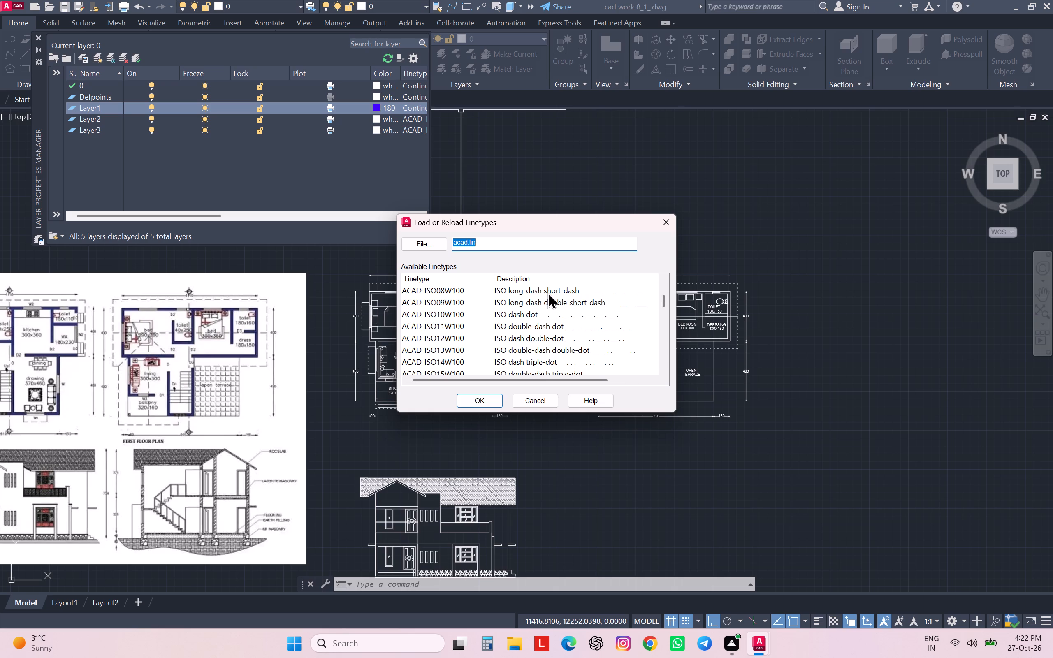
left_click(540, 288)
left_click(469, 401)
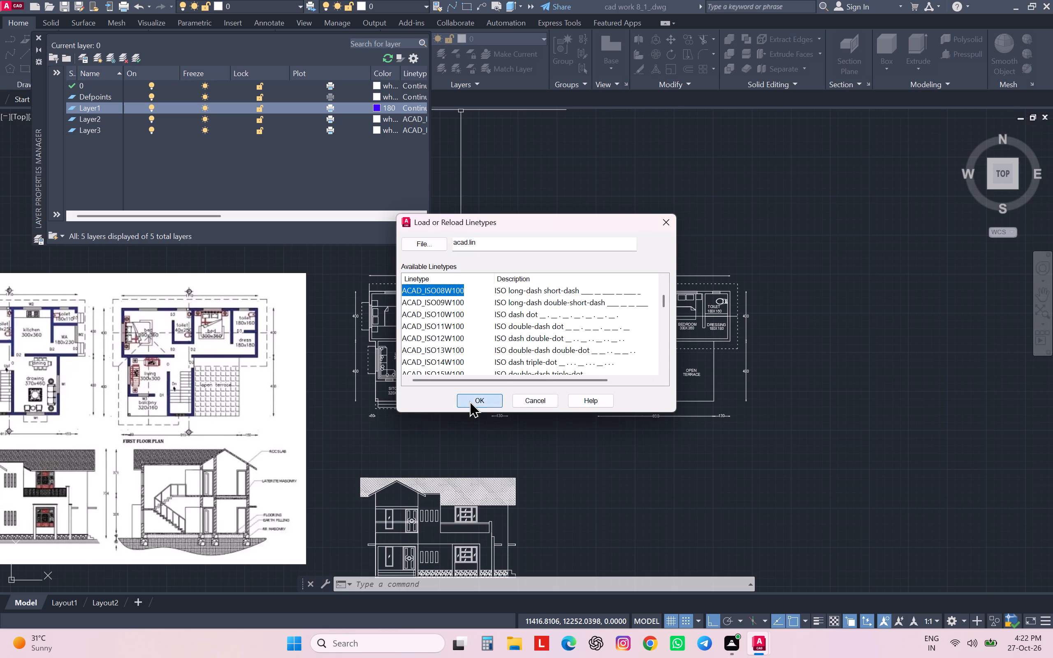
left_click(377, 109)
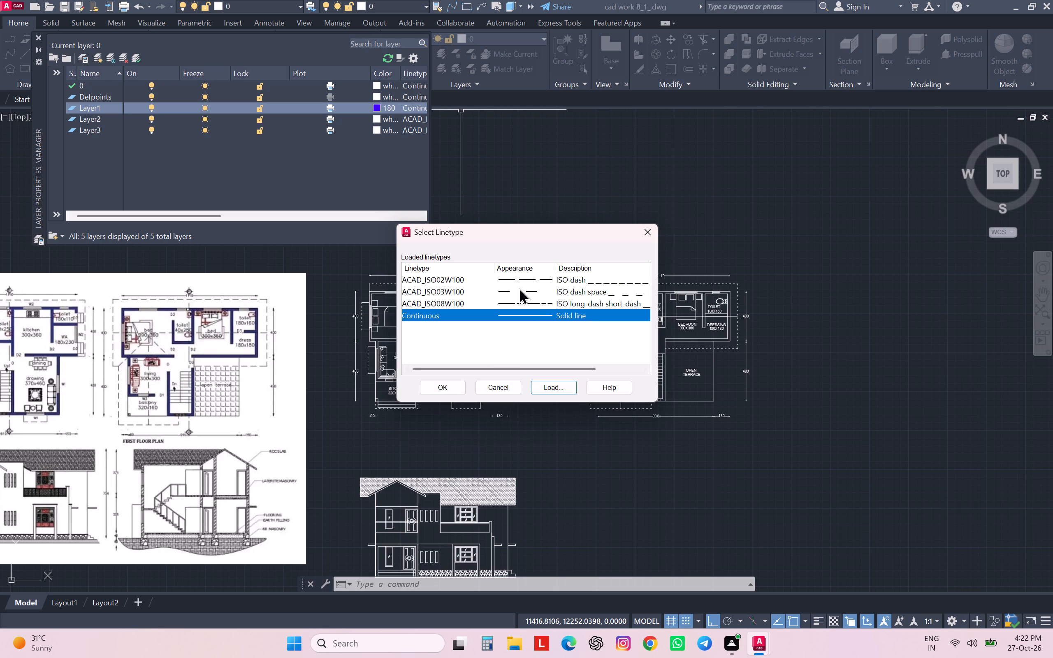
left_click(534, 301)
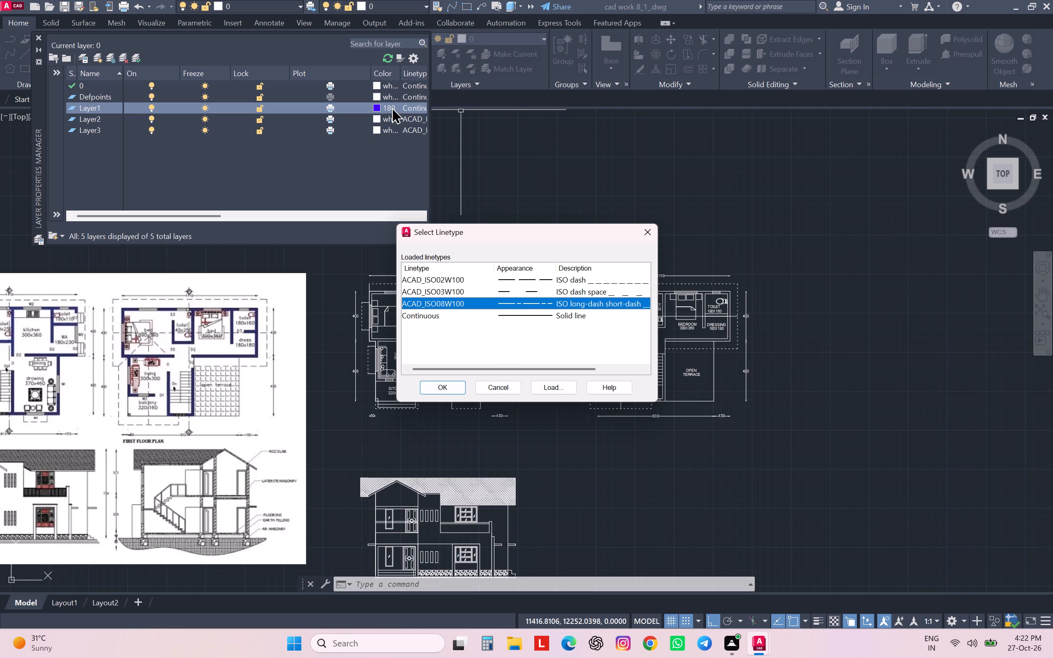
left_click(452, 385)
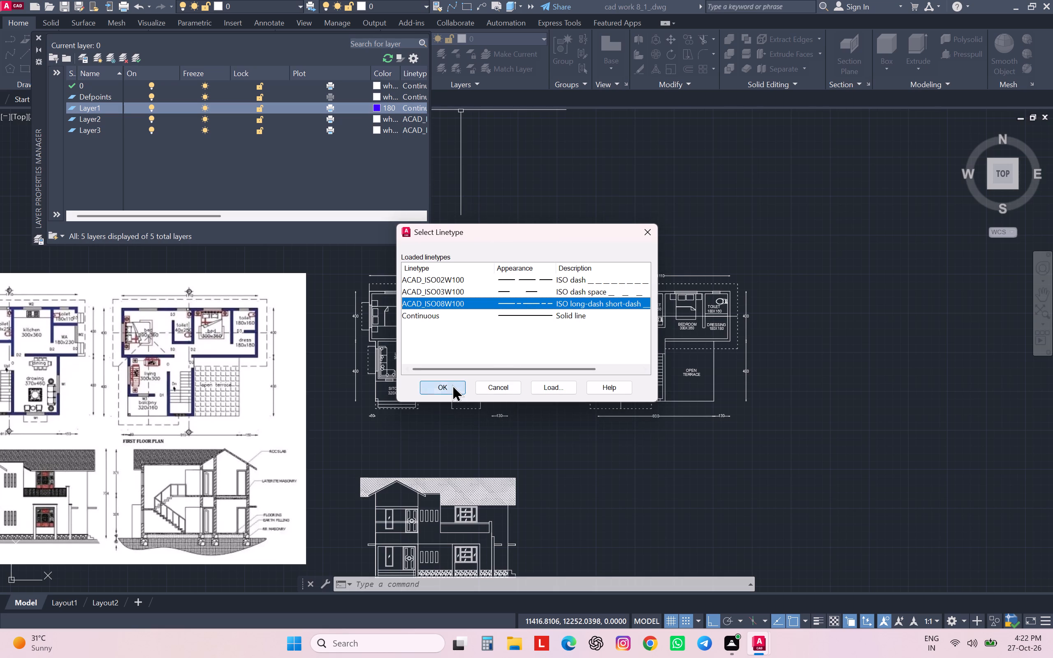
Set Layer1's colour to white and close the layer properties.
left_click(378, 108)
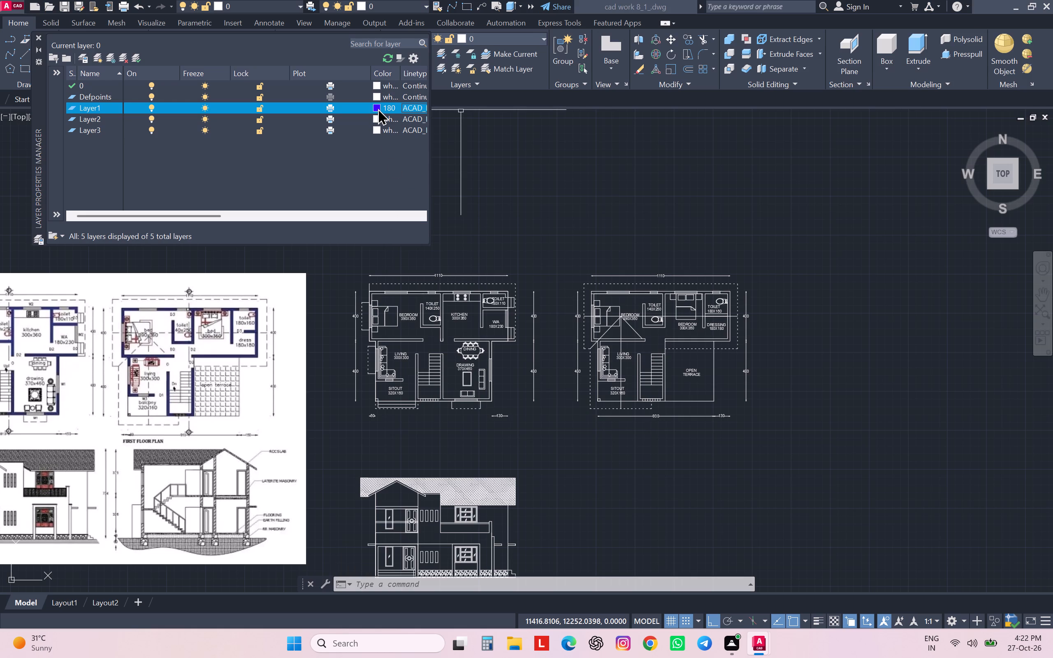
left_click(708, 317)
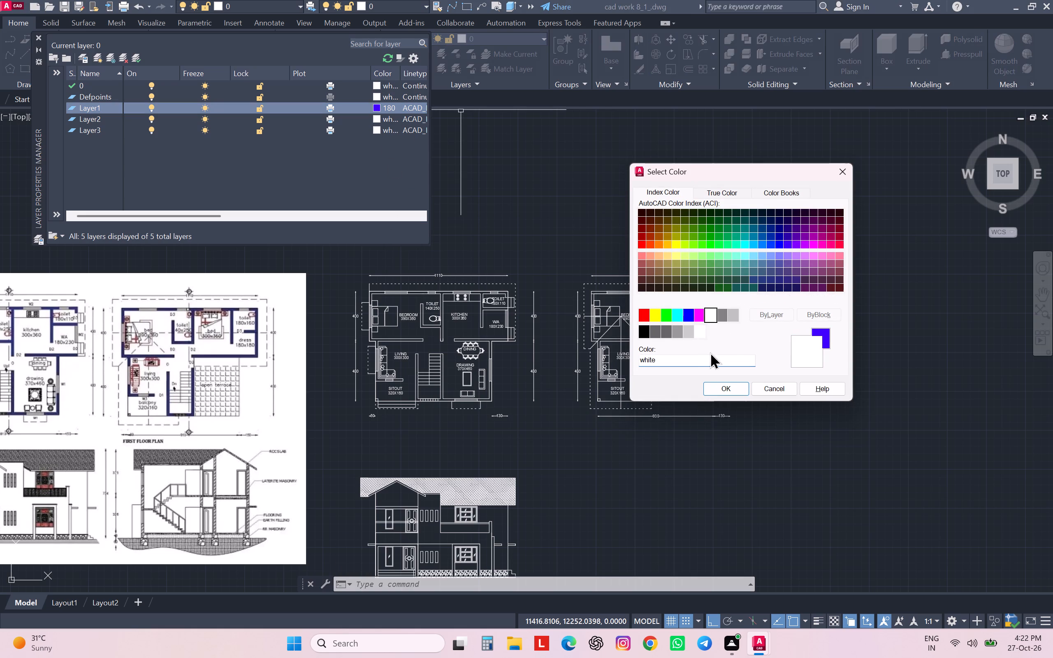
left_click(727, 390)
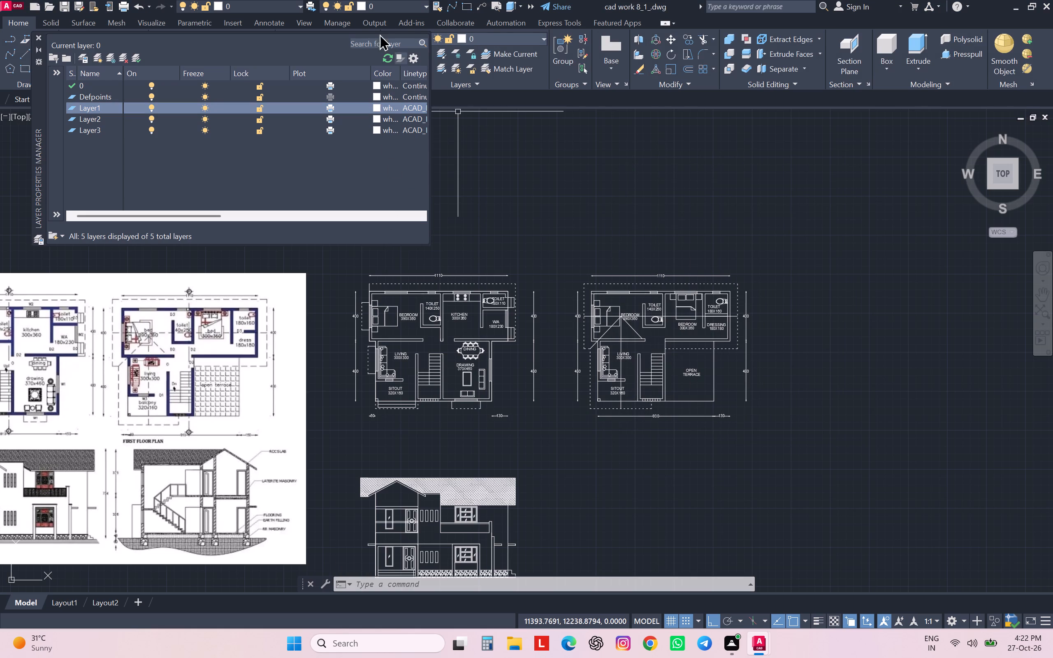
left_click(39, 37)
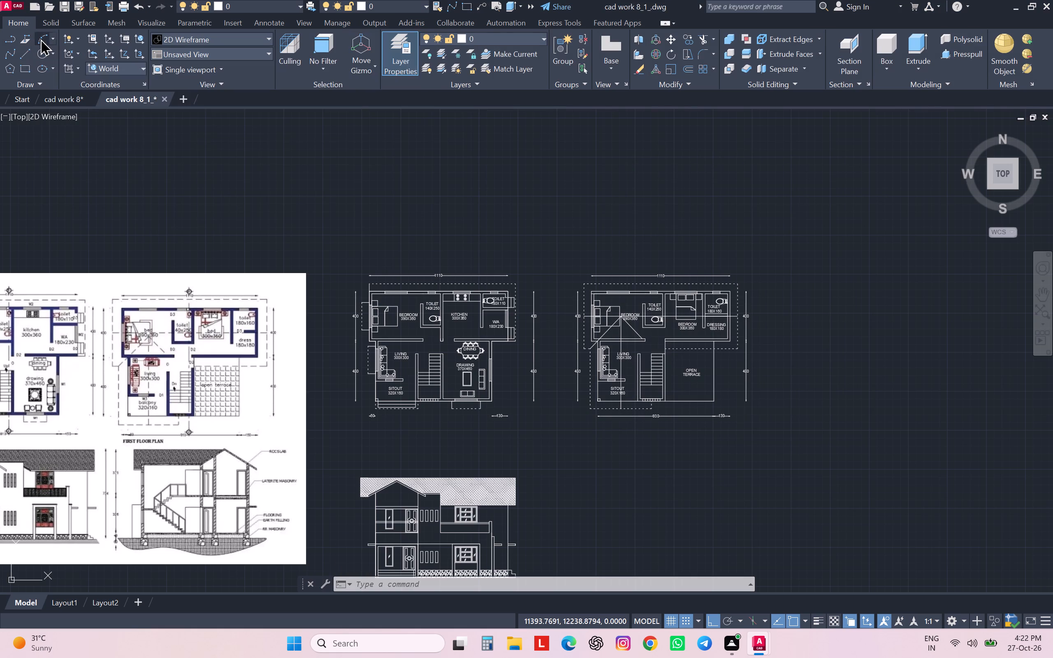
Move the horizontal ridge, vertical ridge and both diagonal roof lines of the first floor plan to Layer1.
scroll(642, 323, "up", 2)
scroll(642, 323, "down", 2)
scroll(642, 323, "up", 2)
scroll(640, 322, "down", 1)
scroll(588, 309, "up", 3)
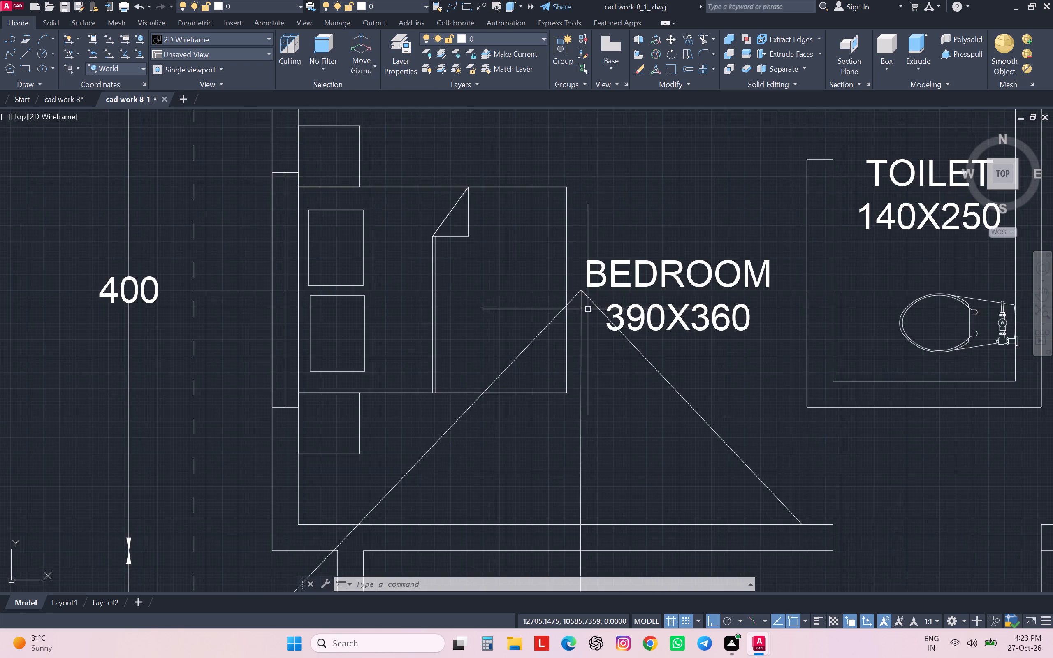
scroll(588, 309, "up", 5)
left_click(570, 166)
left_click(526, 210)
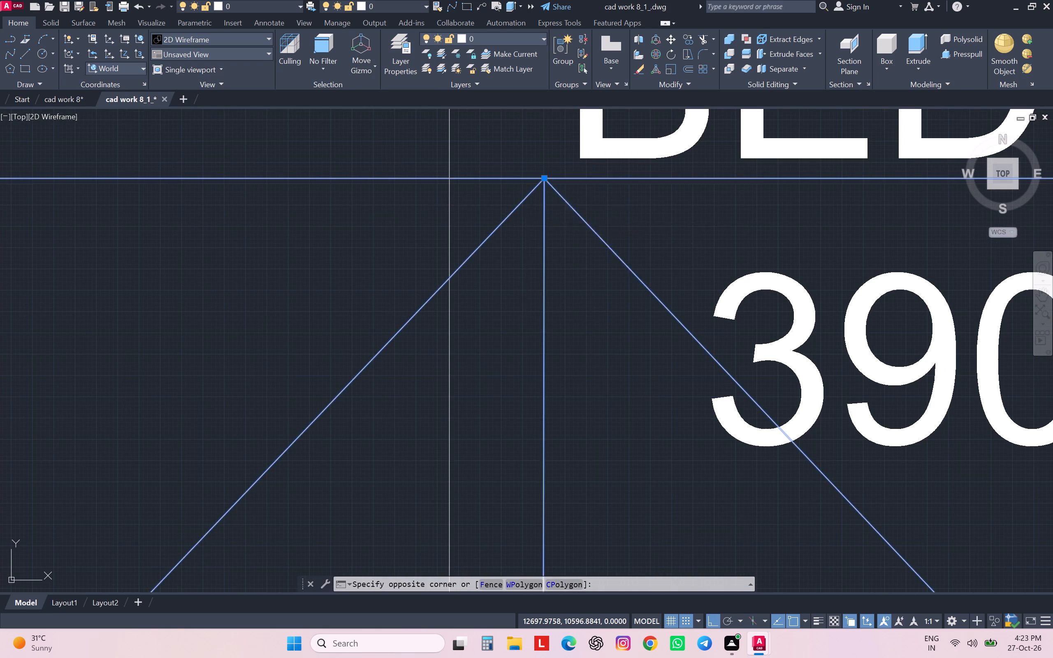
scroll(526, 219, "down", 6)
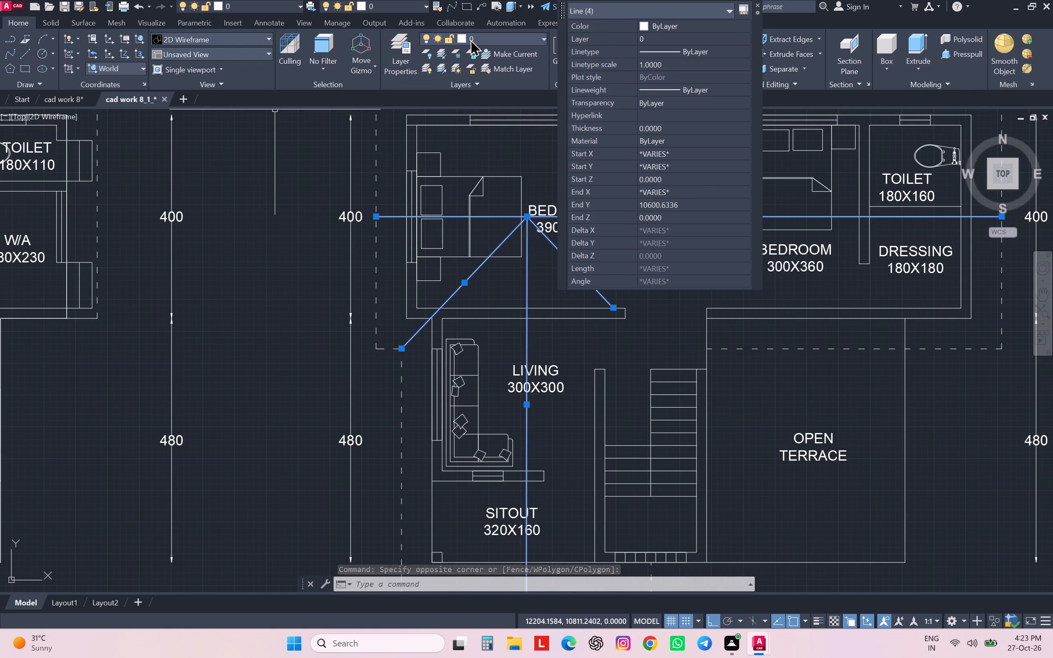
left_click(541, 37)
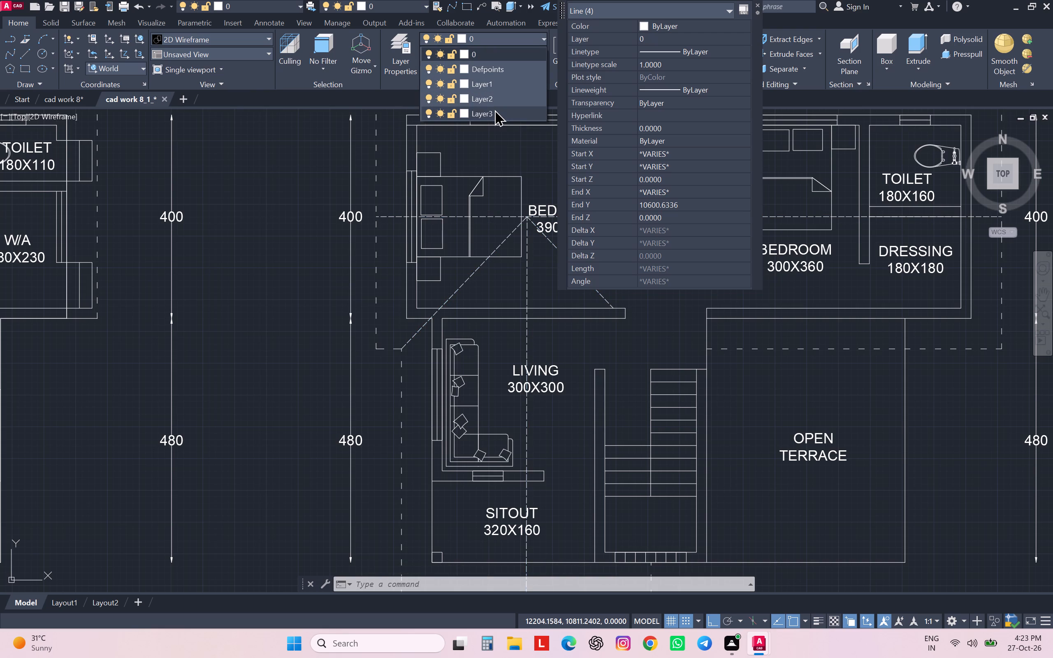
left_click(481, 86)
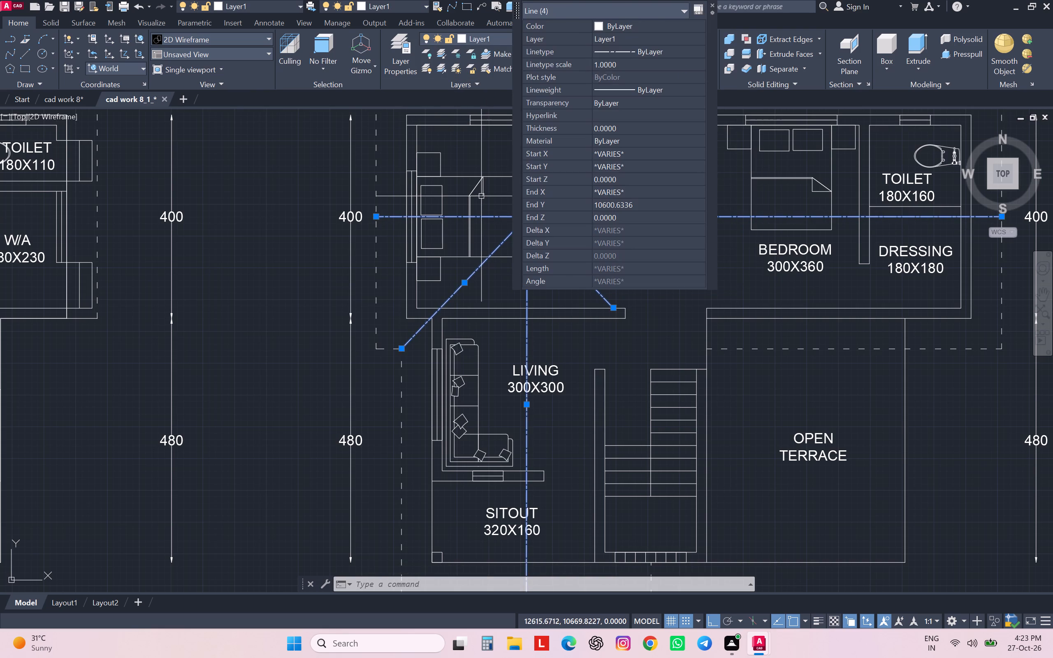
key("Escape")
key("Escape")
Change the SITOUT room label on the first floor plan to BALCONY, keeping 320X160 on the line below.
scroll(481, 195, "down", 3)
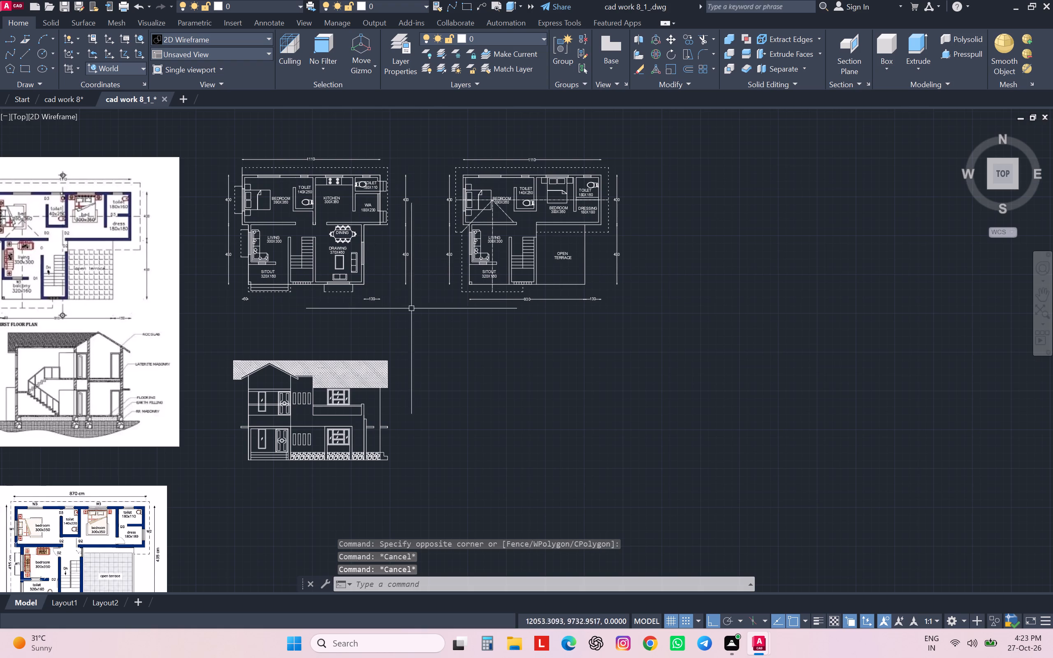
scroll(192, 258, "down", 1)
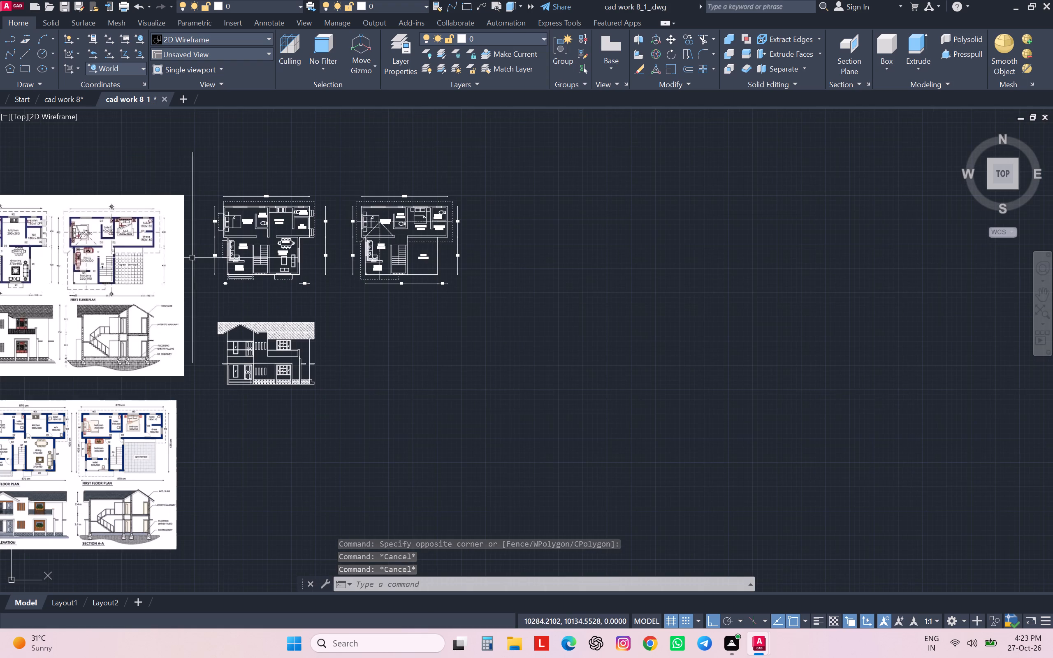
scroll(149, 265, "up", 3)
middle_click_drag(149, 265, 354, 296)
scroll(354, 296, "down", 1)
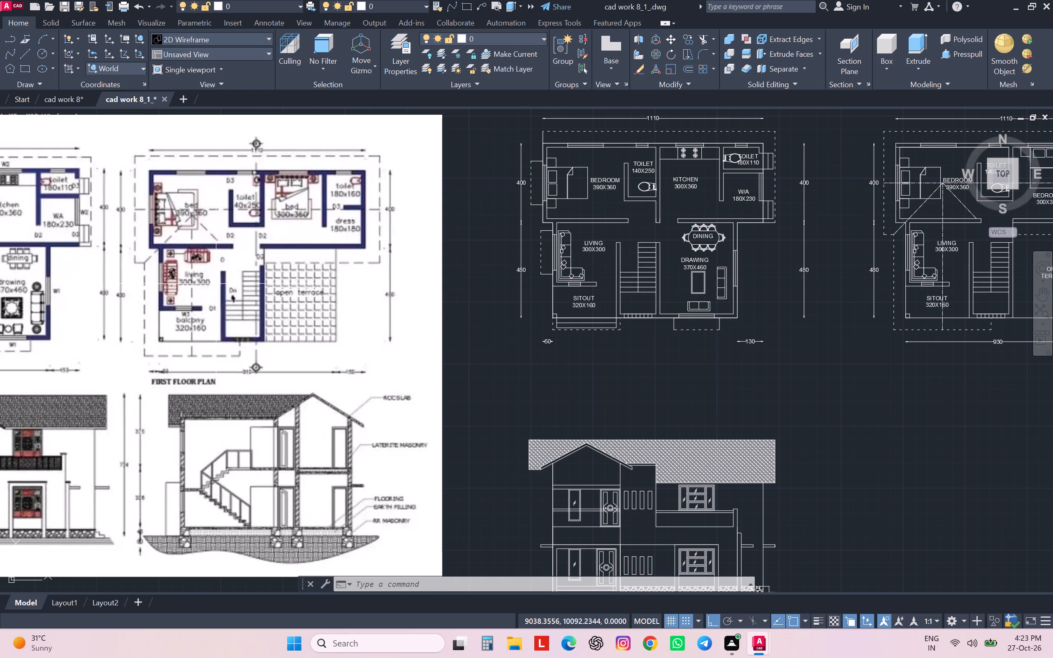
scroll(924, 301, "up", 2)
scroll(924, 301, "down", 1)
scroll(924, 301, "up", 1)
middle_click_drag(923, 301, 575, 323)
double_click(591, 314)
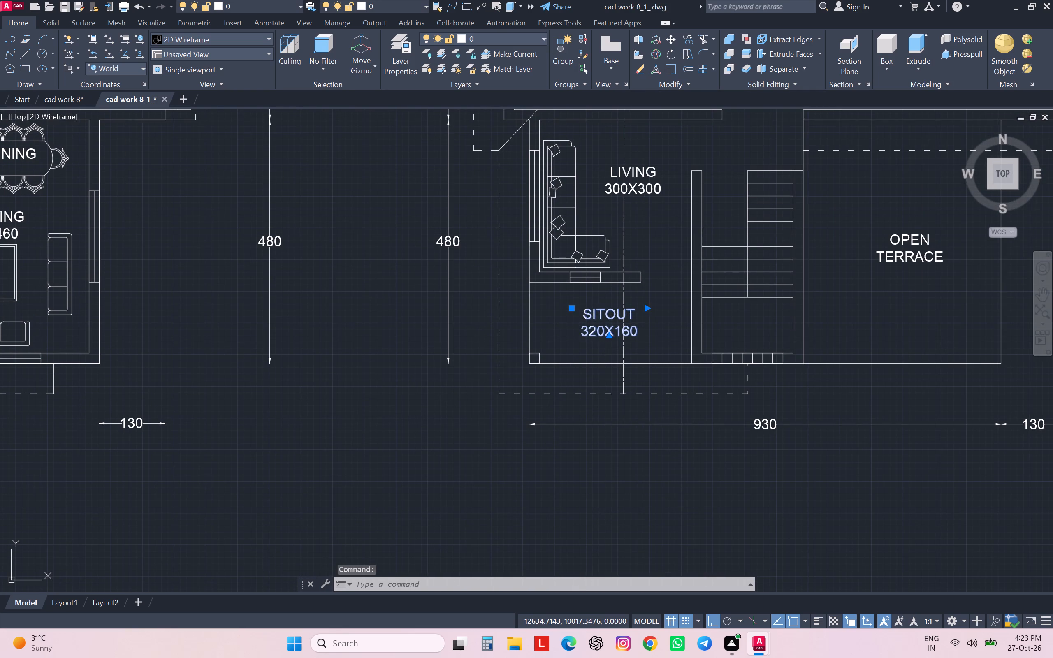
left_click_drag(632, 311, 563, 320)
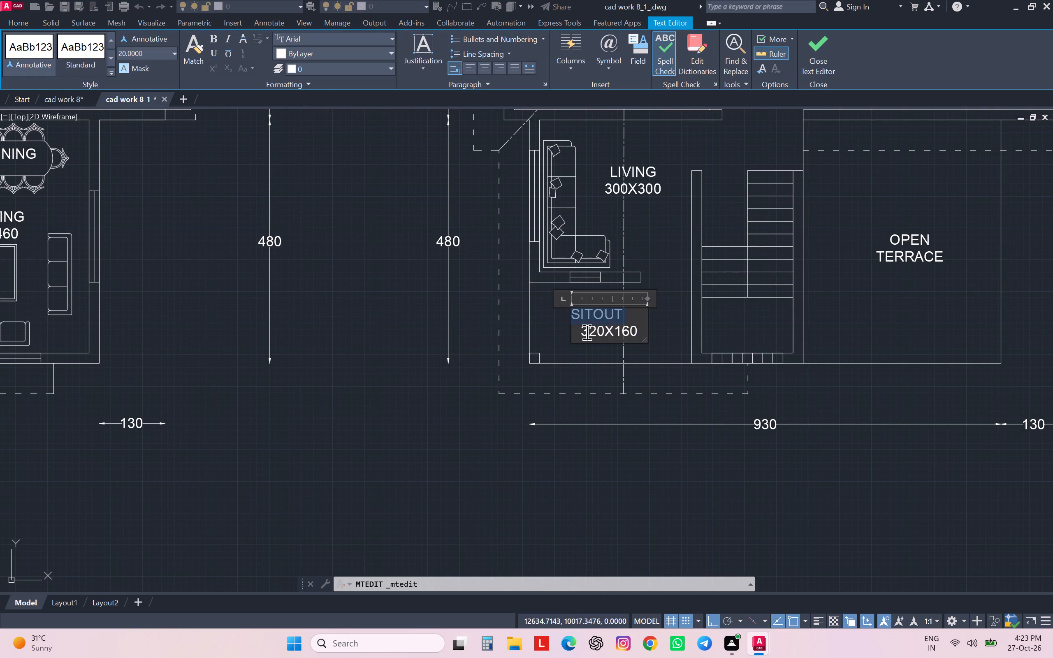
type("ba")
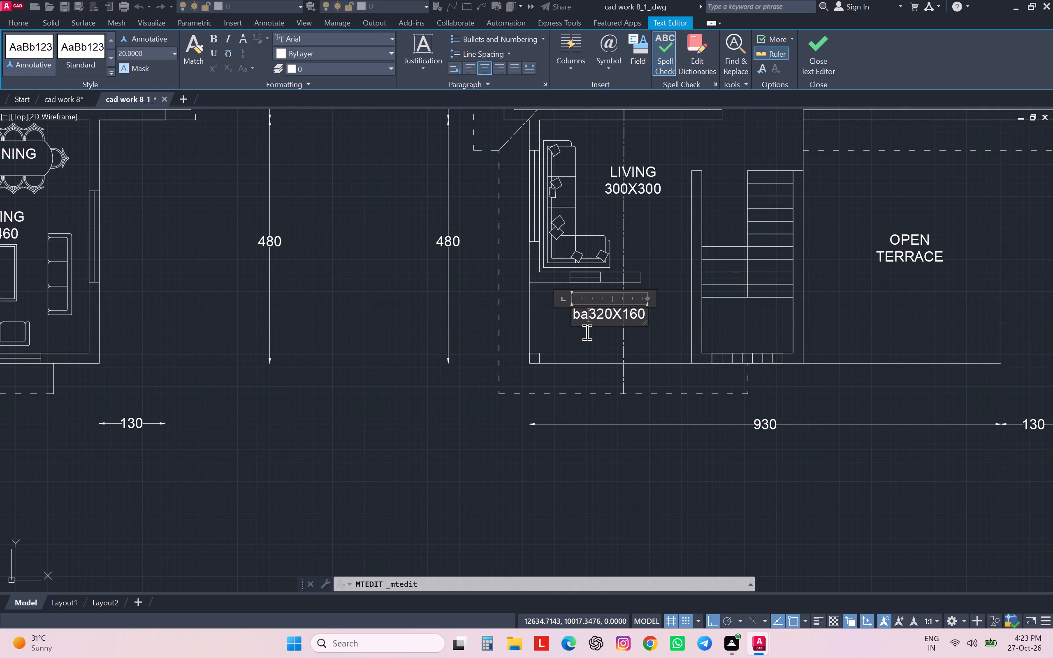
key("BackSpace")
type("BAK")
key("BackSpace")
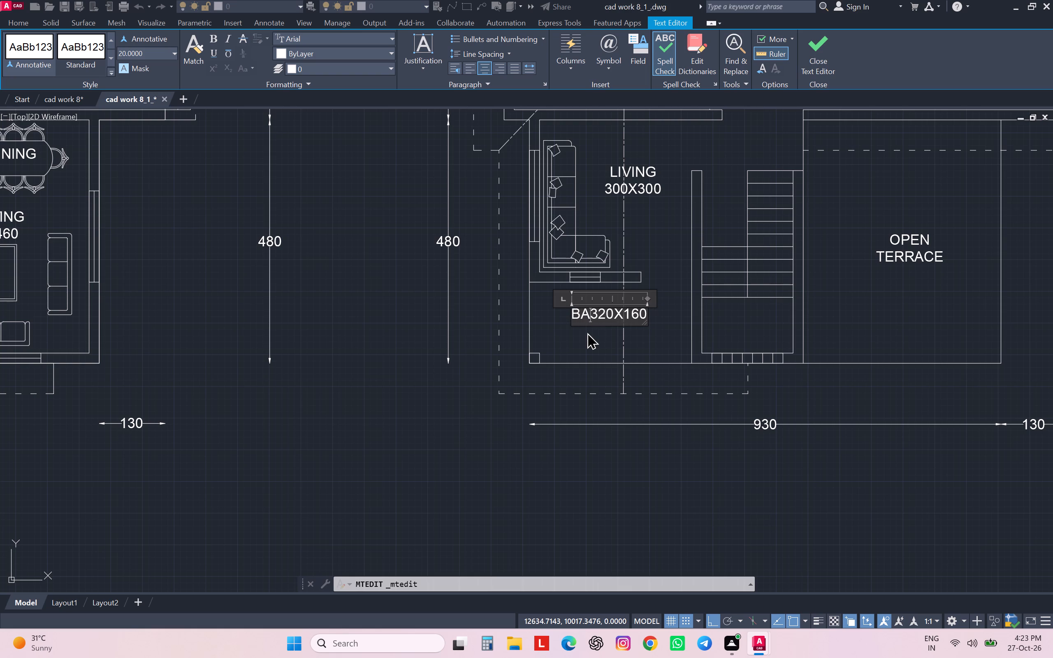
type("LCONY")
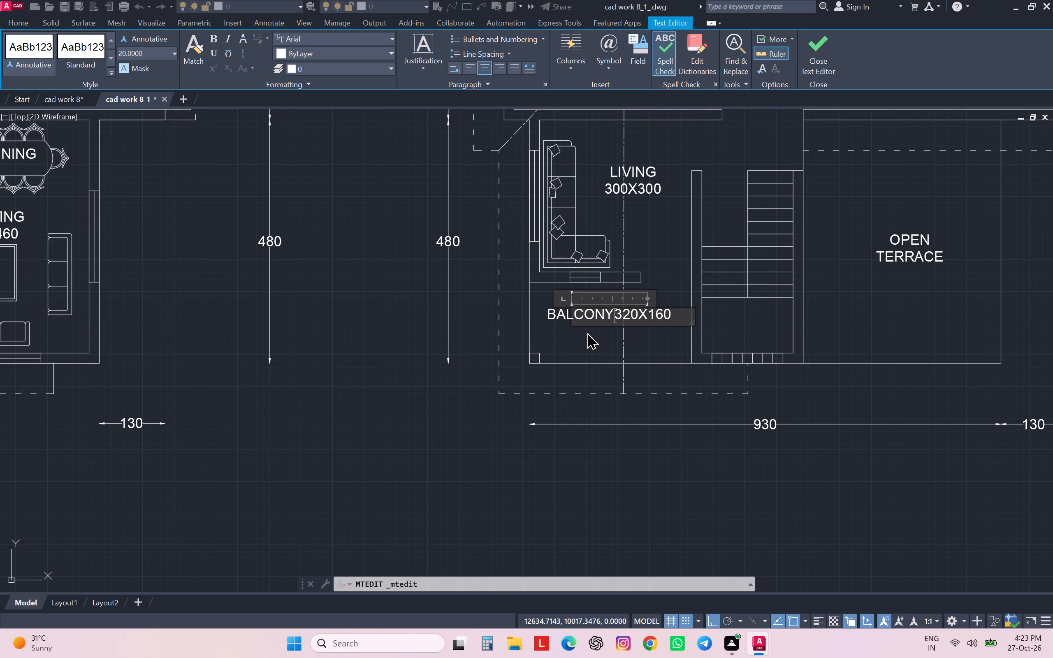
key("Return")
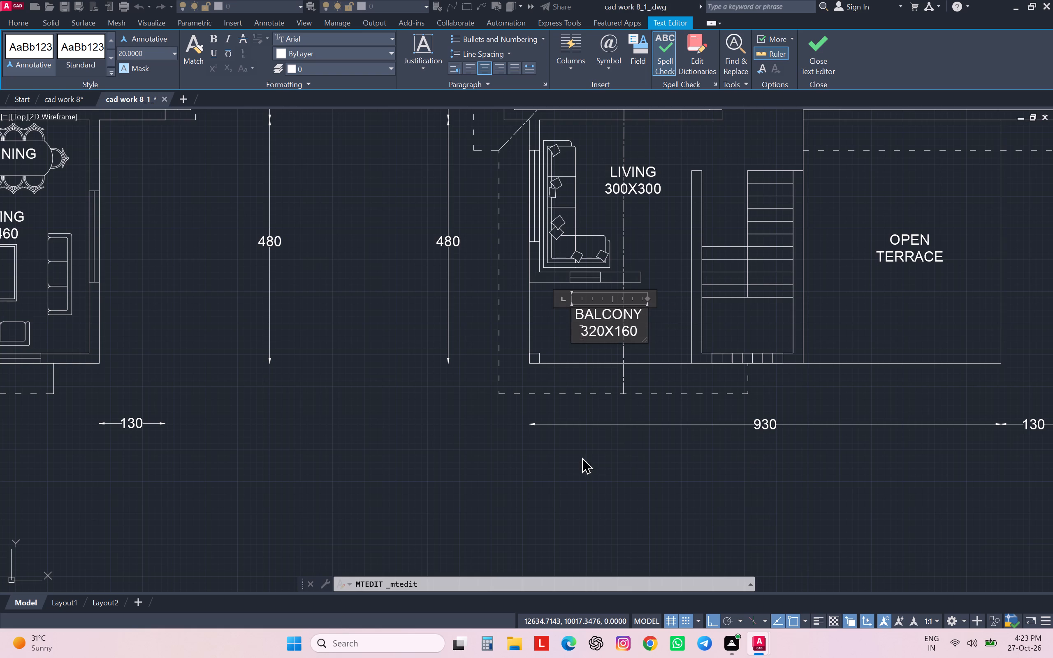
left_click(572, 453)
Compare the drawn plans with the reference sheets and examine the section drawing below the reference first floor plan.
scroll(574, 449, "down", 1)
scroll(574, 449, "up", 4)
scroll(574, 449, "down", 2)
scroll(575, 447, "up", 1)
scroll(575, 447, "down", 1)
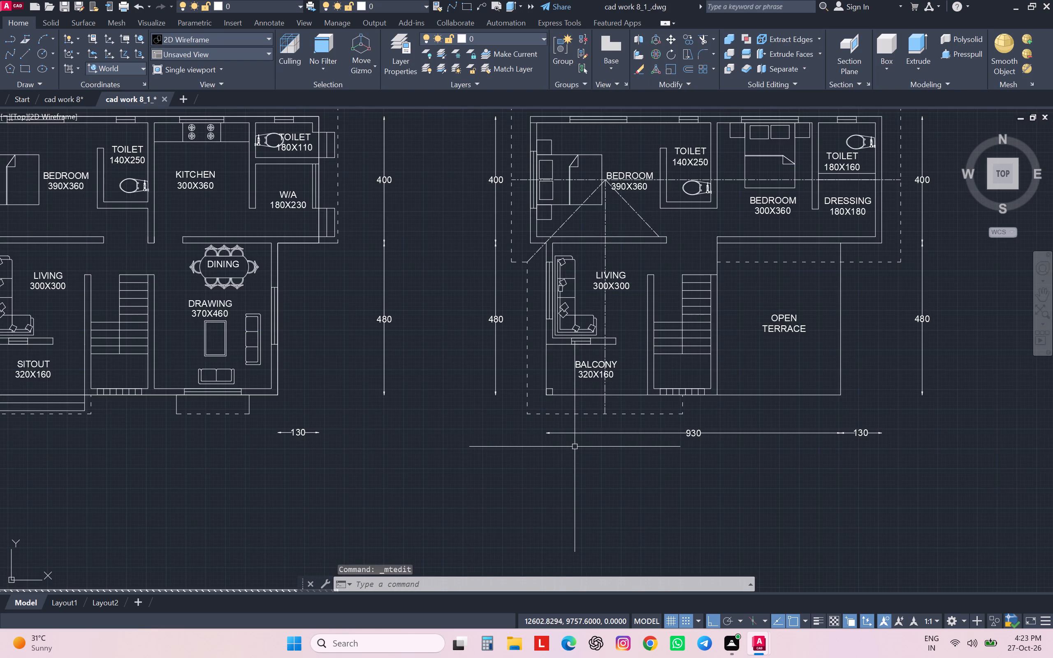
scroll(702, 397, "down", 6)
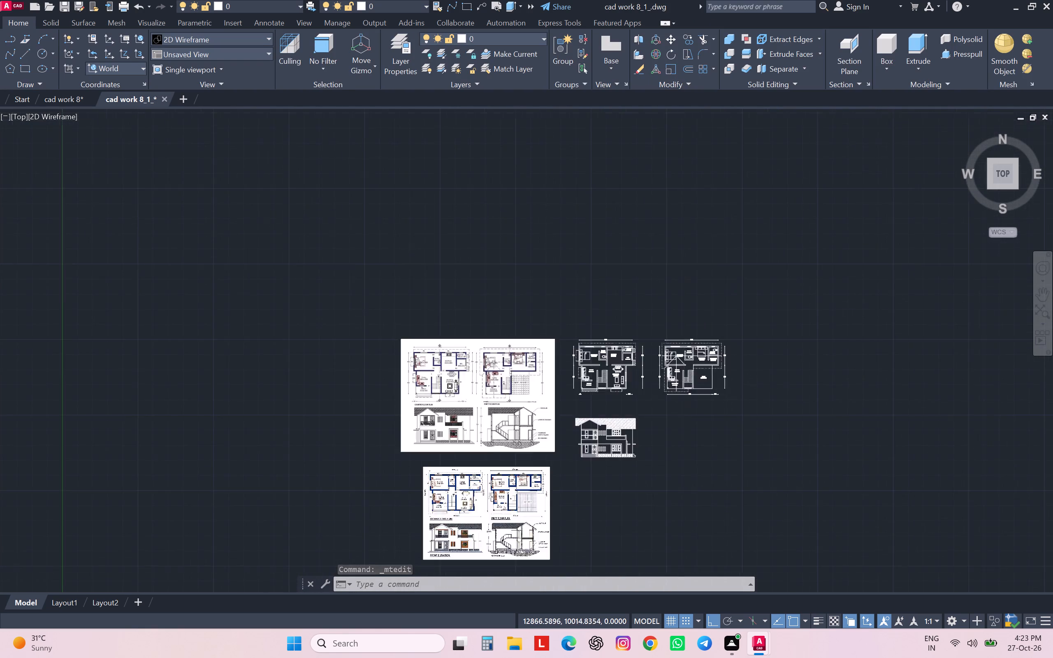
middle_click_drag(685, 450, 595, 387)
scroll(584, 361, "up", 1)
scroll(584, 361, "down", 1)
scroll(584, 361, "up", 2)
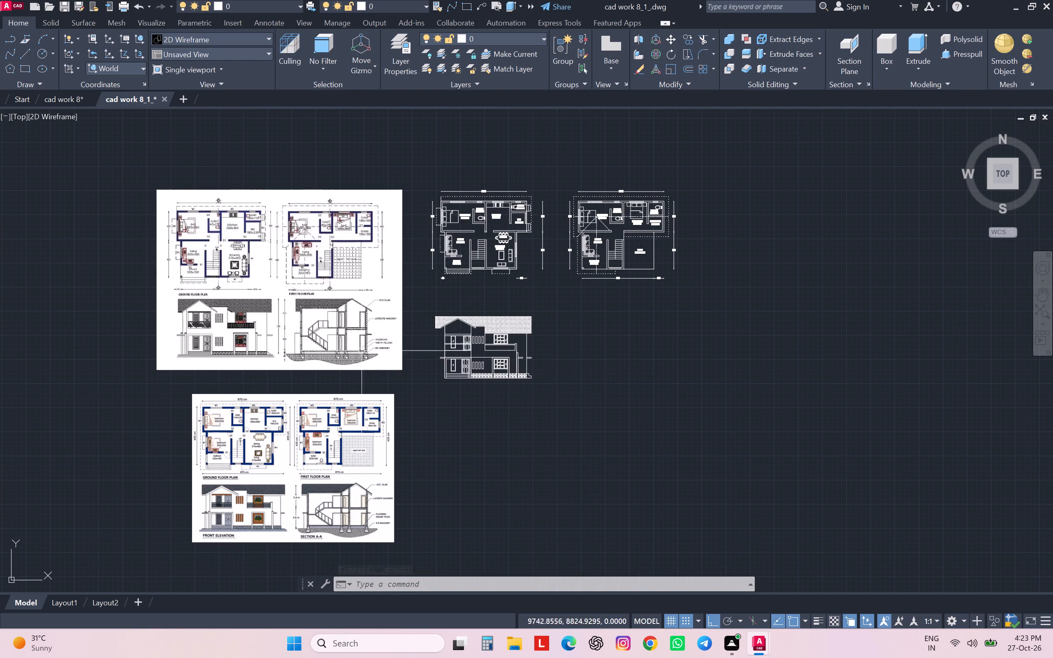
scroll(334, 299, "down", 1)
scroll(334, 299, "up", 4)
middle_click_drag(334, 299, 328, 327)
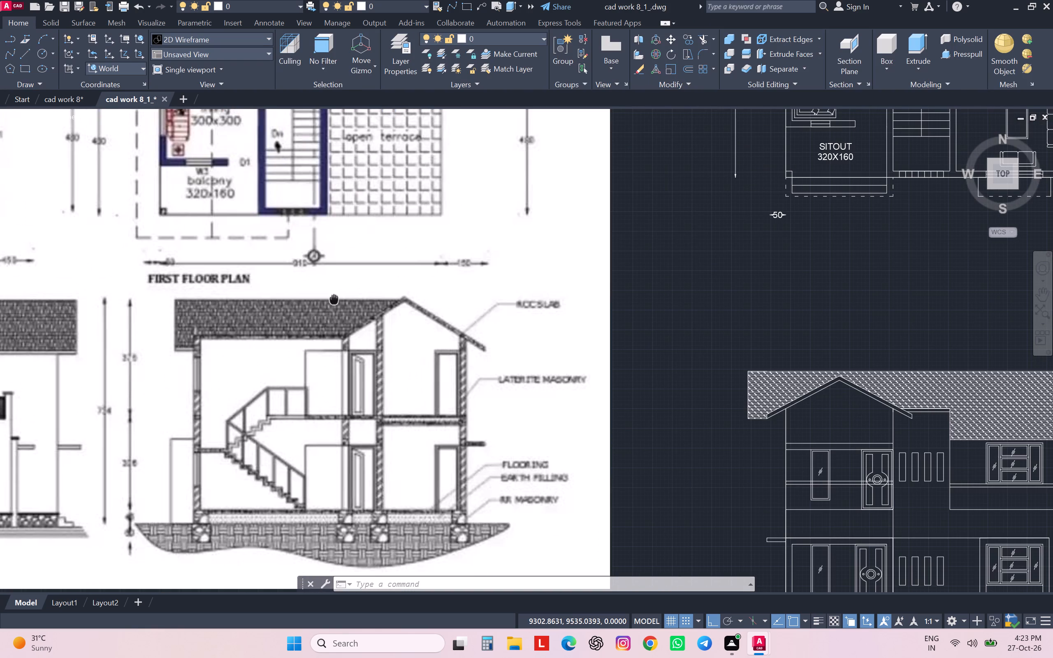
Draw a vertical section line about 1343 units long through the first floor plan's staircase, extending past the dimensions above and below the plan.
middle_click_drag(328, 327, 318, 366)
scroll(318, 366, "up", 1)
scroll(311, 368, "down", 1)
scroll(311, 368, "up", 2)
scroll(311, 368, "down", 2)
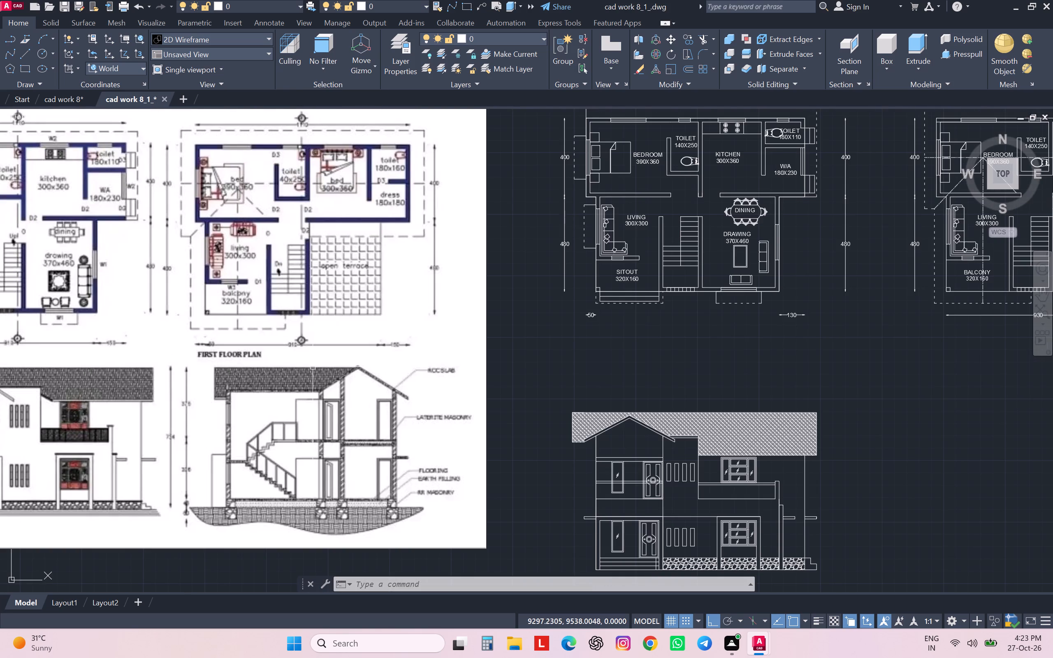
key("l")
key("Return")
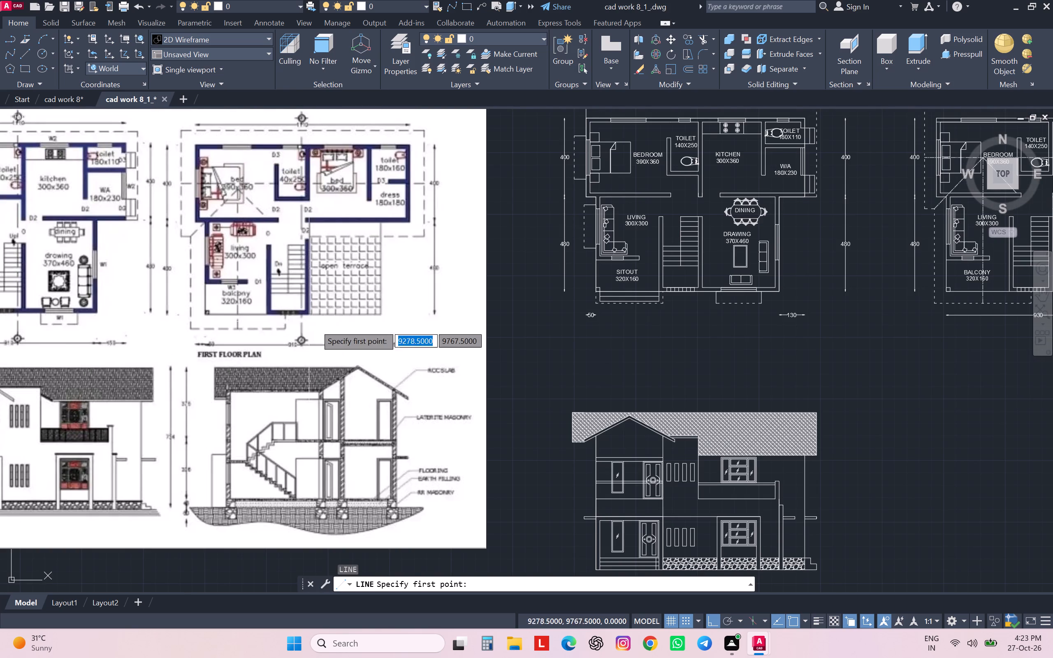
scroll(332, 334, "down", 2)
scroll(604, 231, "up", 2)
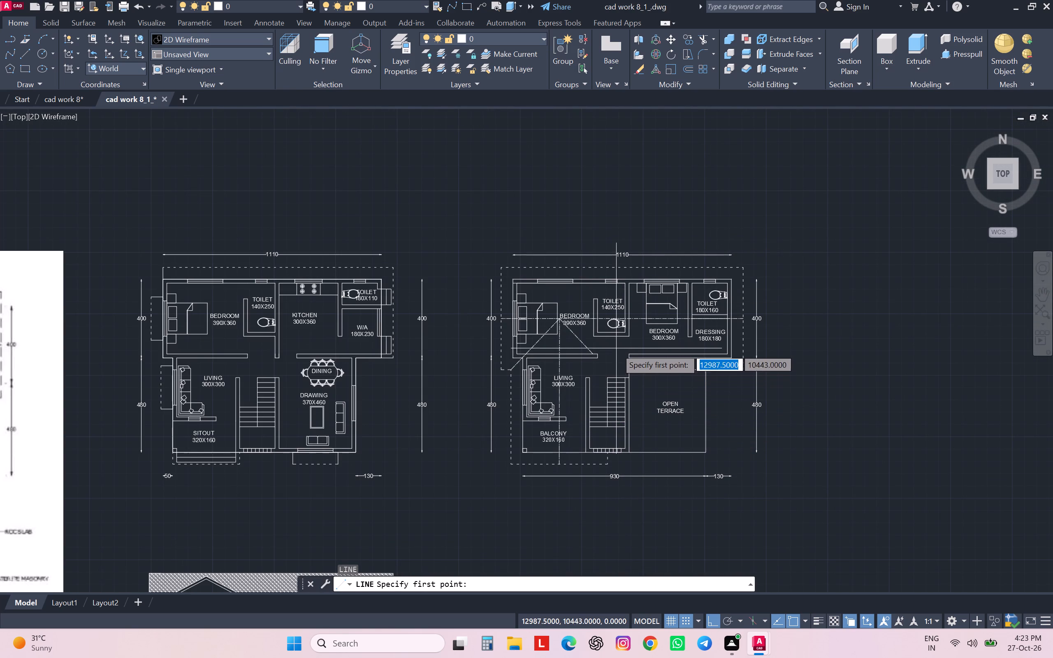
left_click(614, 236)
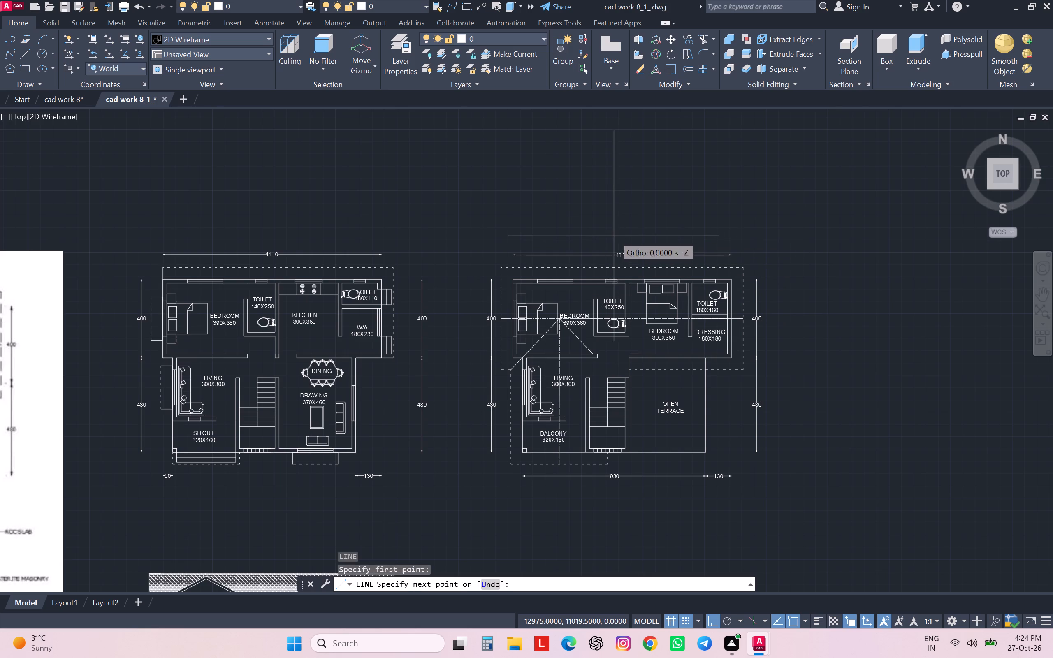
left_click(617, 500)
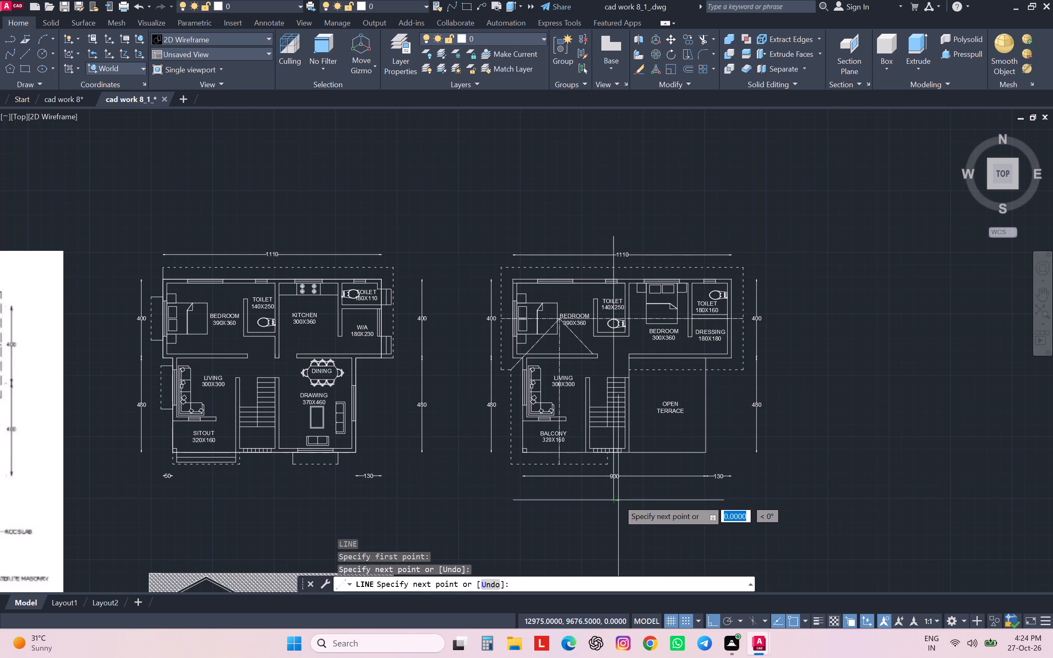
key("Escape")
key("Escape")
Compare the drawn section line with the section markers on the reference ground and first floor plans.
scroll(627, 464, "down", 1)
scroll(627, 464, "up", 1)
scroll(289, 476, "up", 1)
scroll(289, 476, "down", 2)
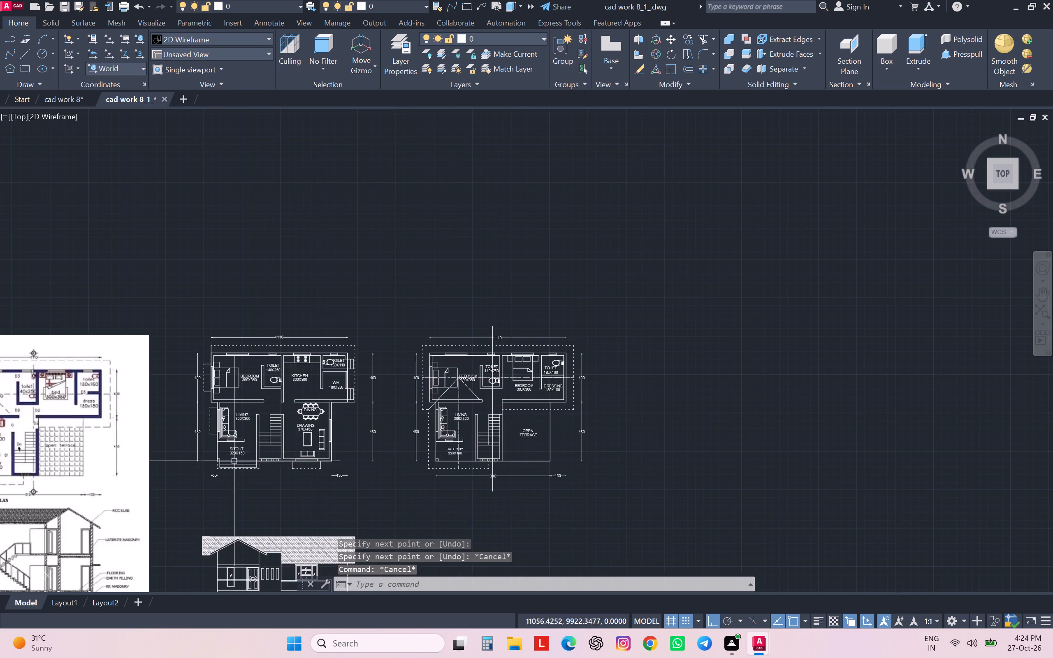
middle_click_drag(196, 460, 553, 362)
scroll(380, 351, "up", 2)
scroll(405, 448, "up", 2)
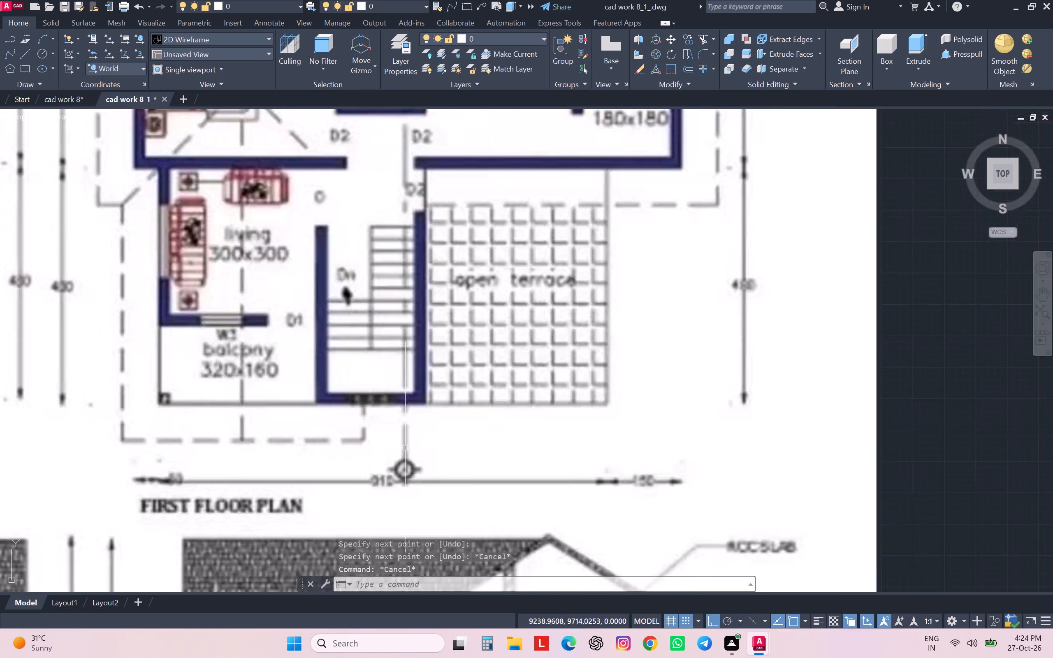
scroll(405, 448, "up", 2)
scroll(414, 427, "down", 9)
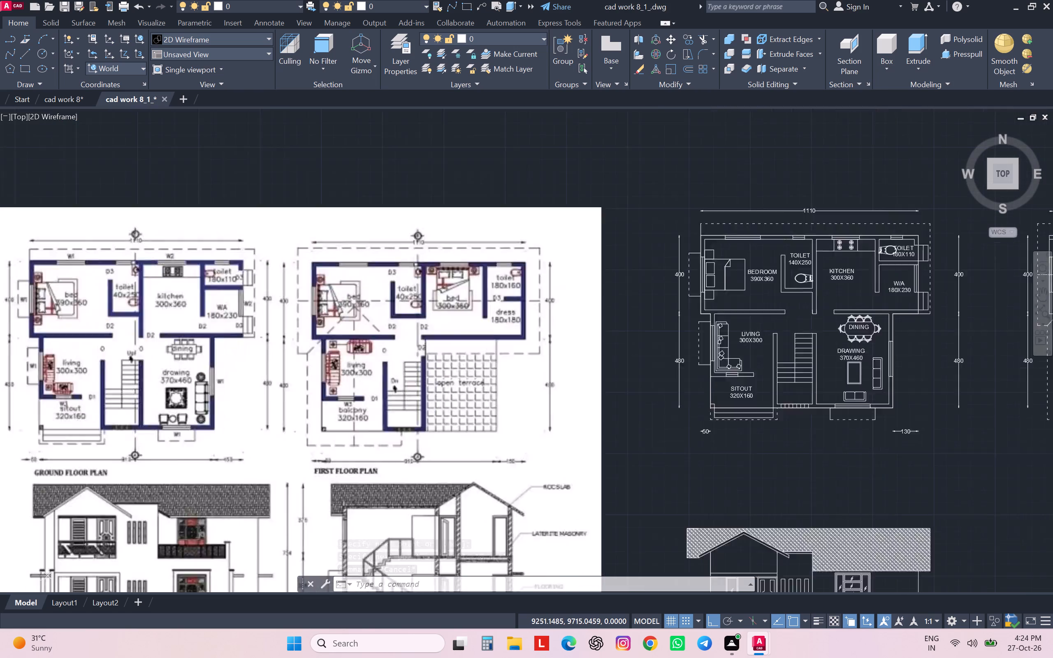
scroll(423, 448, "up", 1)
scroll(423, 448, "down", 1)
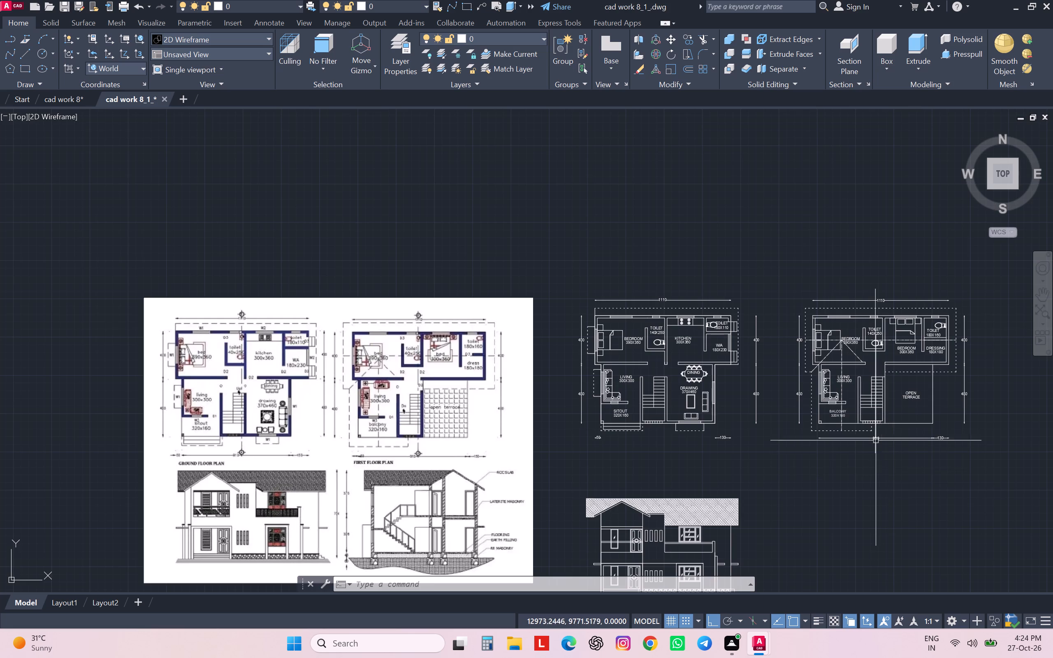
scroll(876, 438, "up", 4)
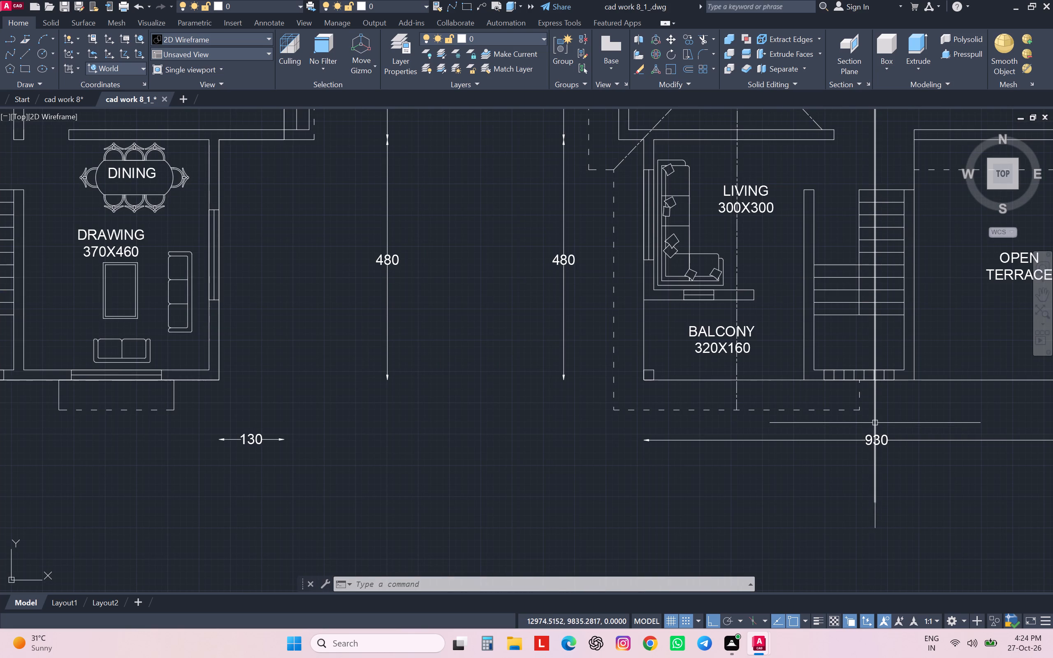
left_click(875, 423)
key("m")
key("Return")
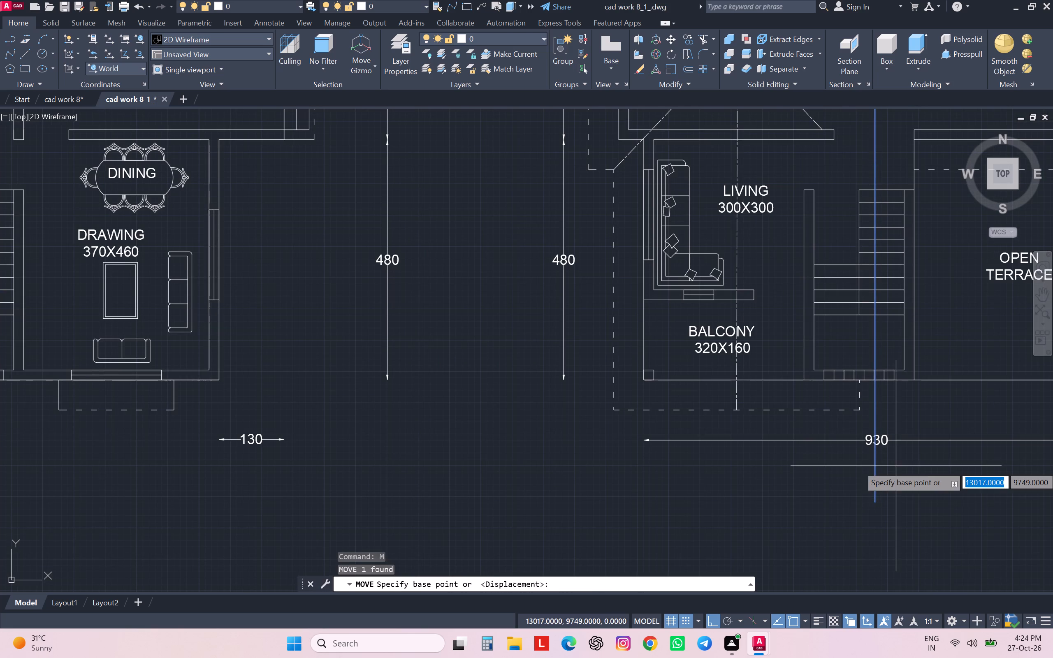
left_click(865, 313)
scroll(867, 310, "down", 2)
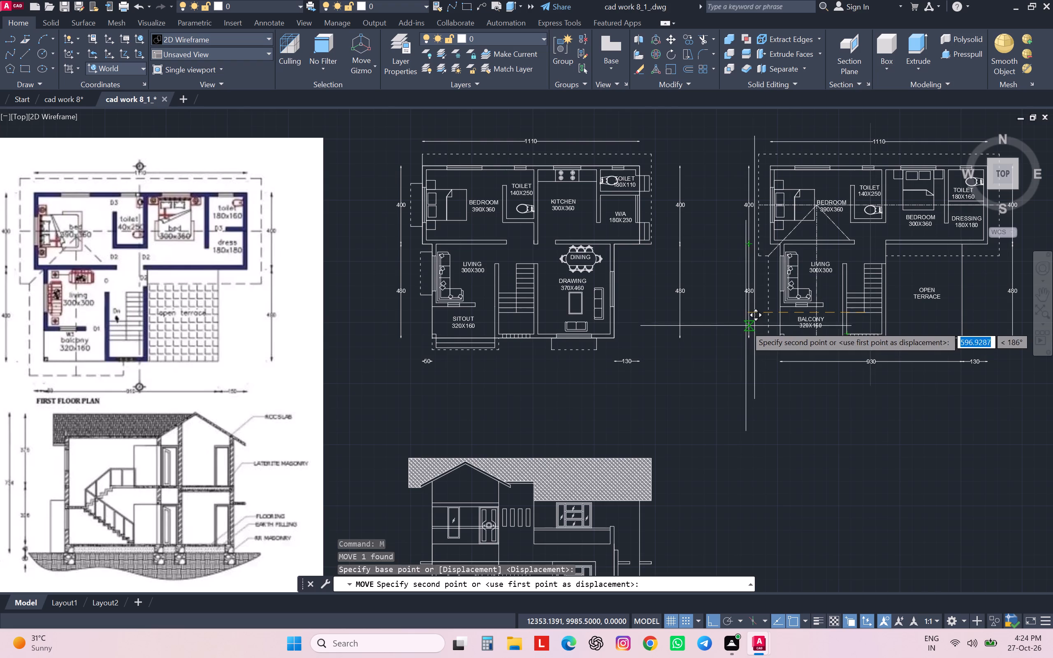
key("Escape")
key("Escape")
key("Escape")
Copy the first floor plan's vertical section line to the matching position on the ground floor plan, using the stair line endpoint as base point.
left_click(871, 324)
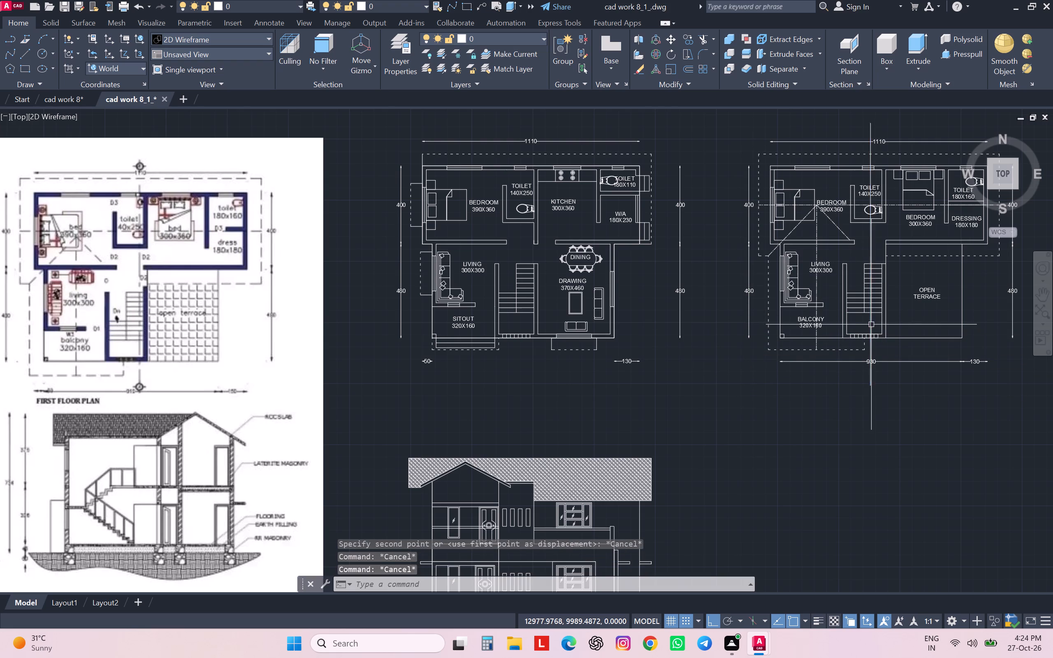
type("CO")
key("Return")
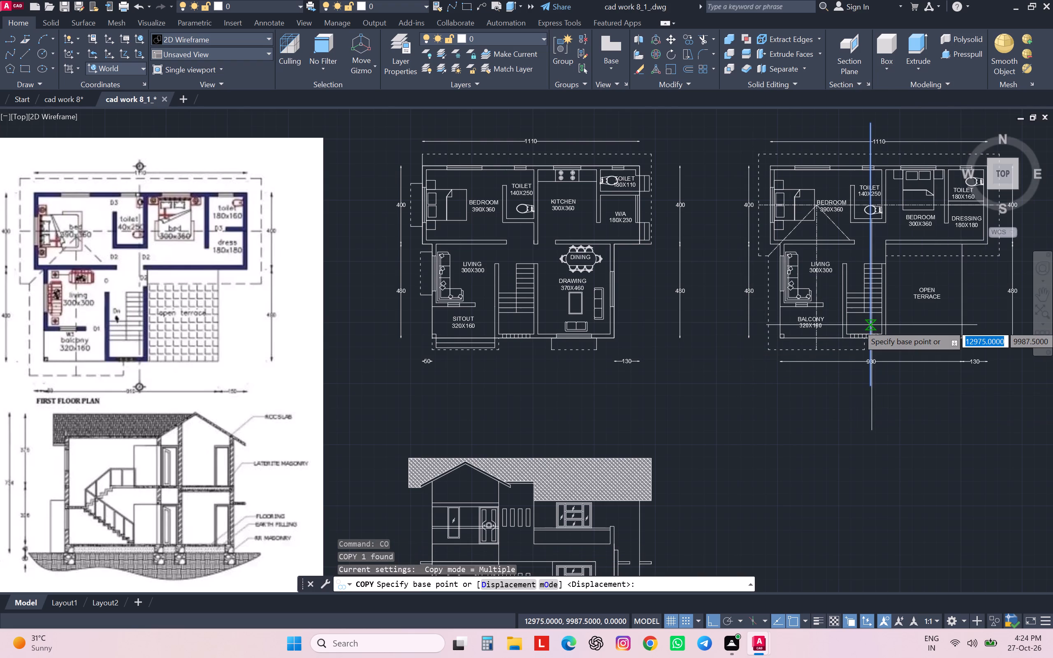
scroll(872, 324, "up", 1)
scroll(872, 324, "down", 1)
scroll(869, 309, "up", 3)
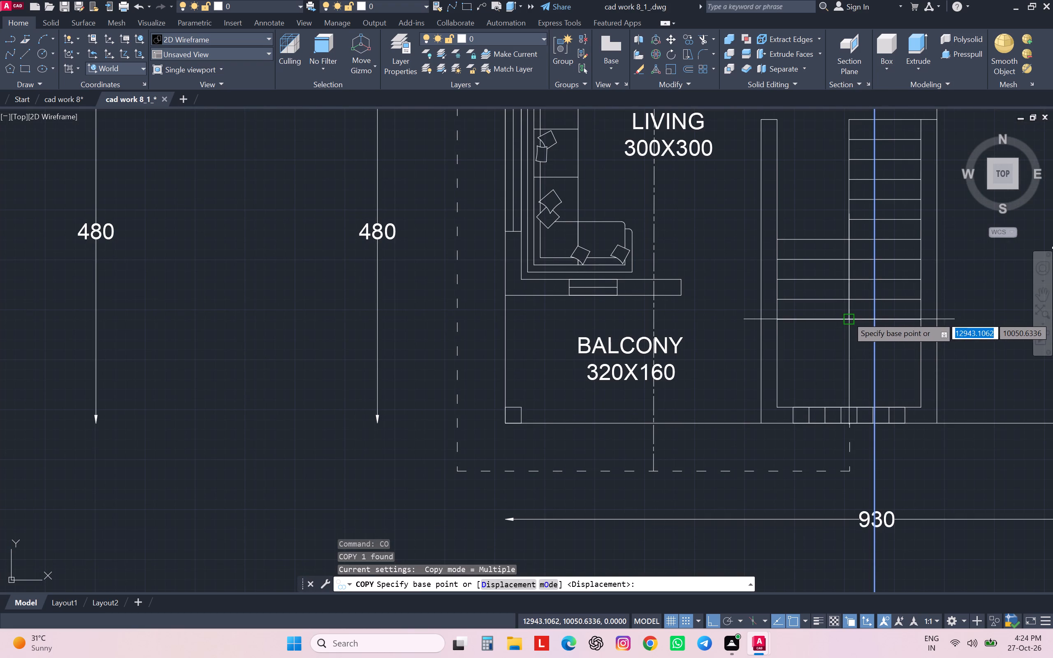
left_click(848, 317)
scroll(850, 317, "up", 1)
scroll(850, 317, "down", 5)
scroll(684, 329, "up", 3)
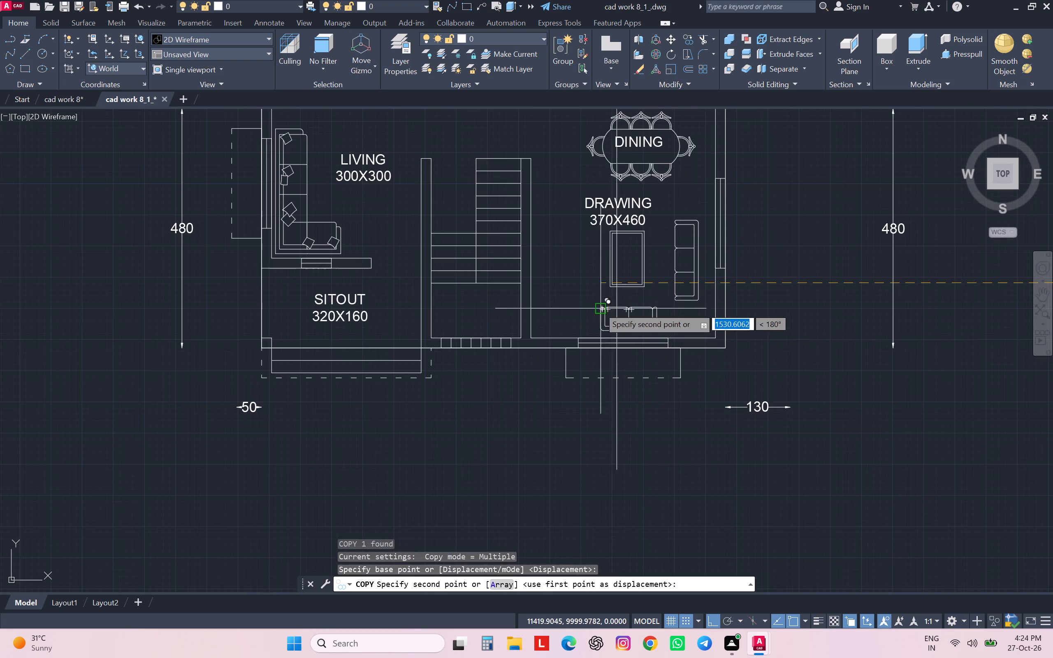
left_click(478, 285)
key("Escape")
key("Escape")
key("Escape")
scroll(502, 313, "down", 1)
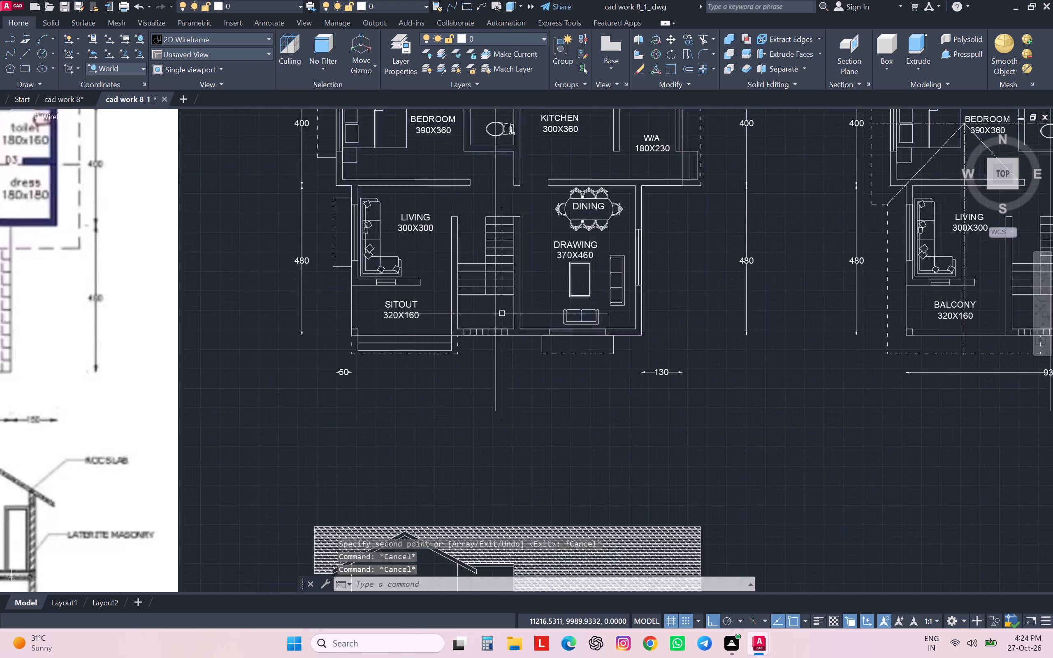
Move the vertical section lines of both the ground and first floor plans to Layer1.
scroll(502, 313, "down", 1)
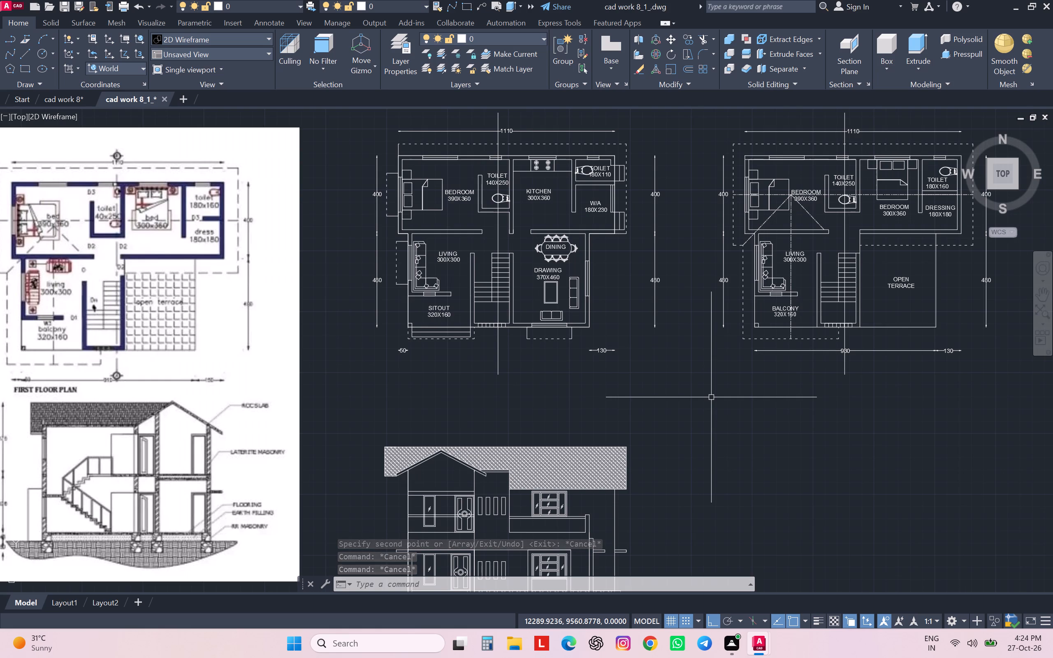
left_click(499, 310)
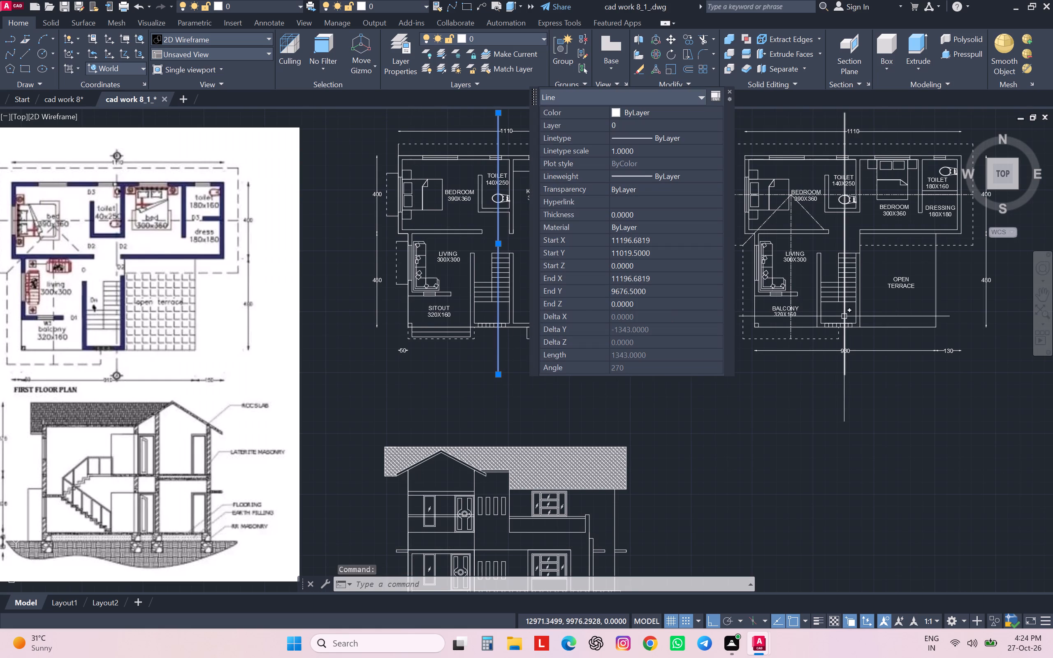
left_click(844, 316)
left_click(540, 40)
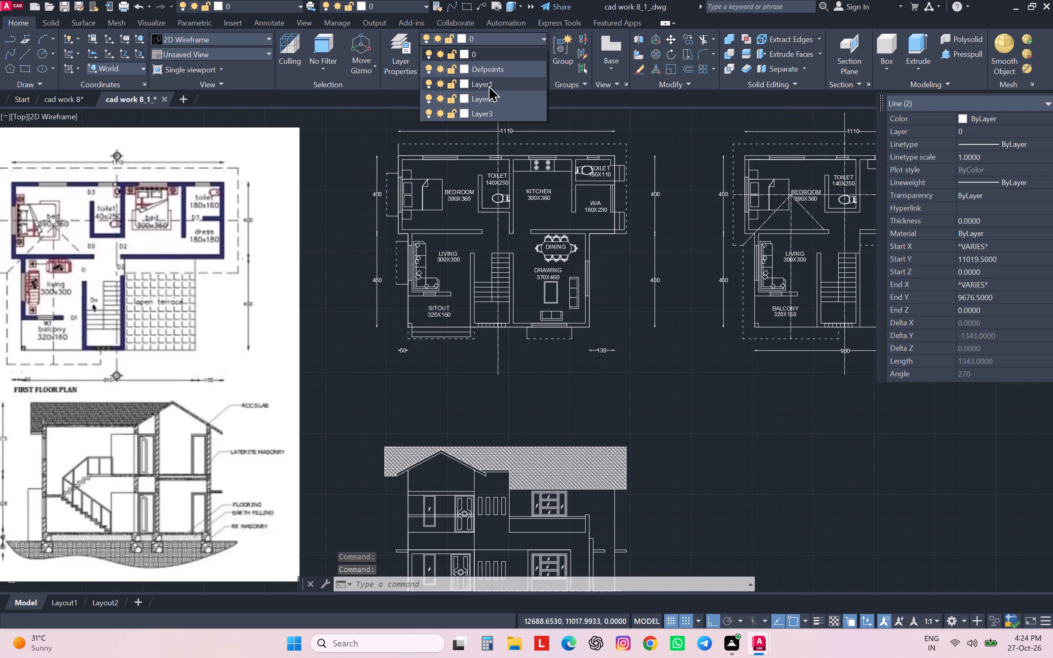
left_click(488, 84)
key("Escape")
key("Escape")
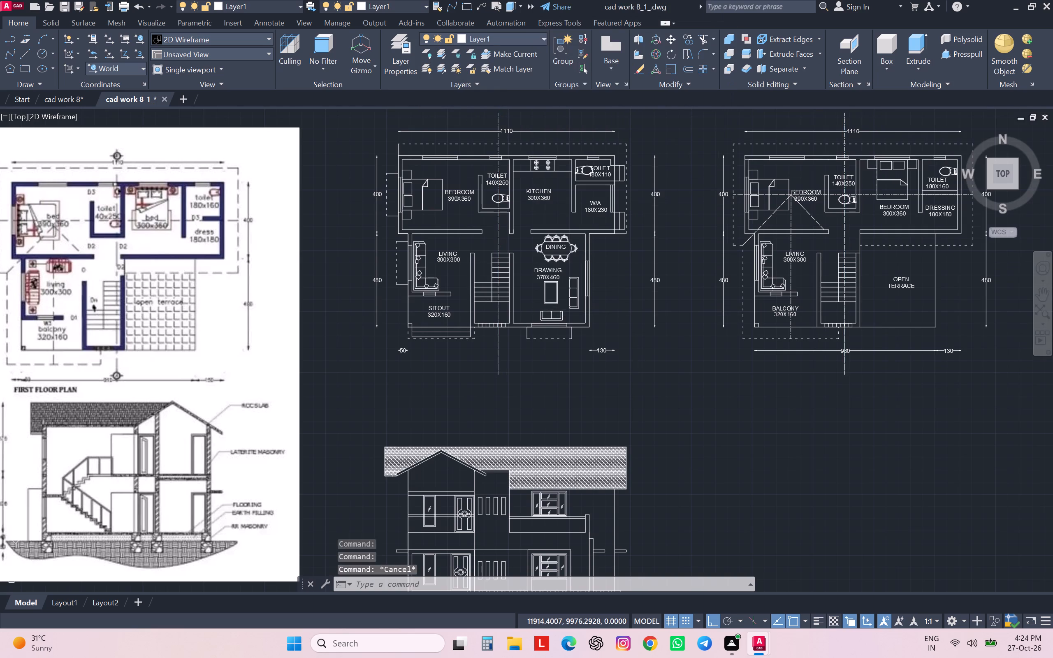
key("Escape")
Review the drawn plans and front elevation against the upper reference sheet, examining its section drawing below the first floor plan.
scroll(640, 304, "down", 1)
middle_click_drag(678, 386, 694, 315)
scroll(695, 315, "up", 1)
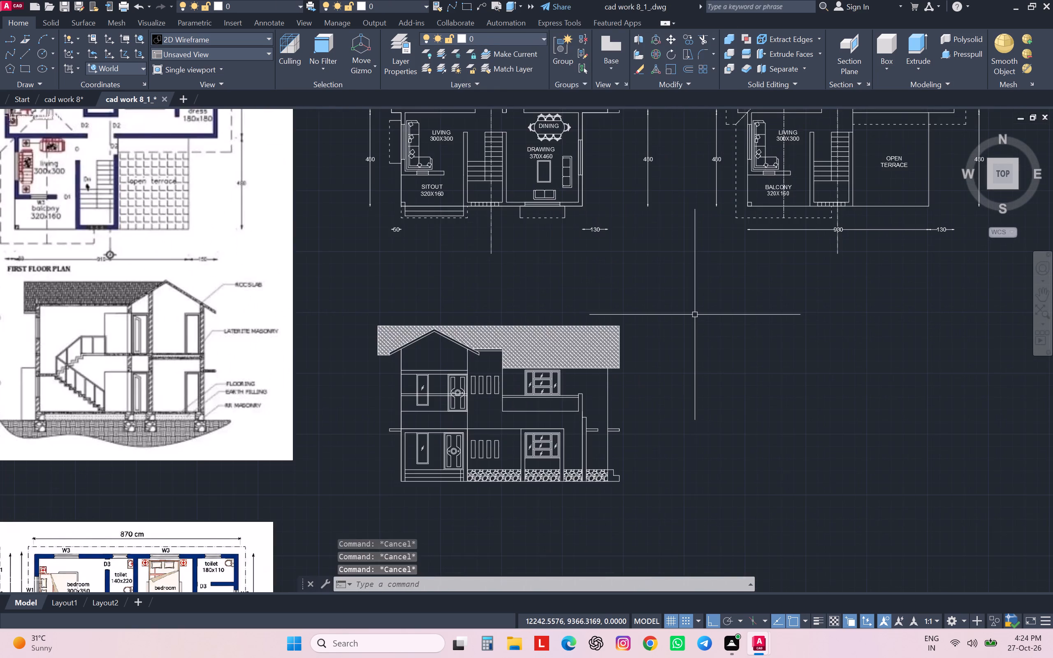
scroll(695, 315, "down", 1)
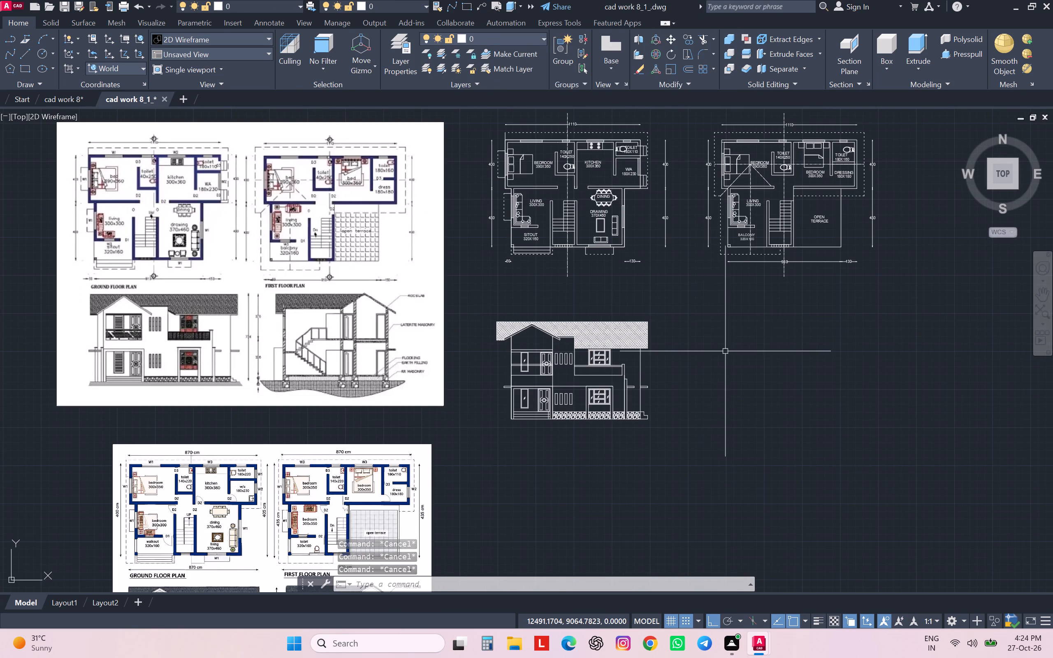
scroll(725, 351, "down", 1)
scroll(714, 375, "up", 2)
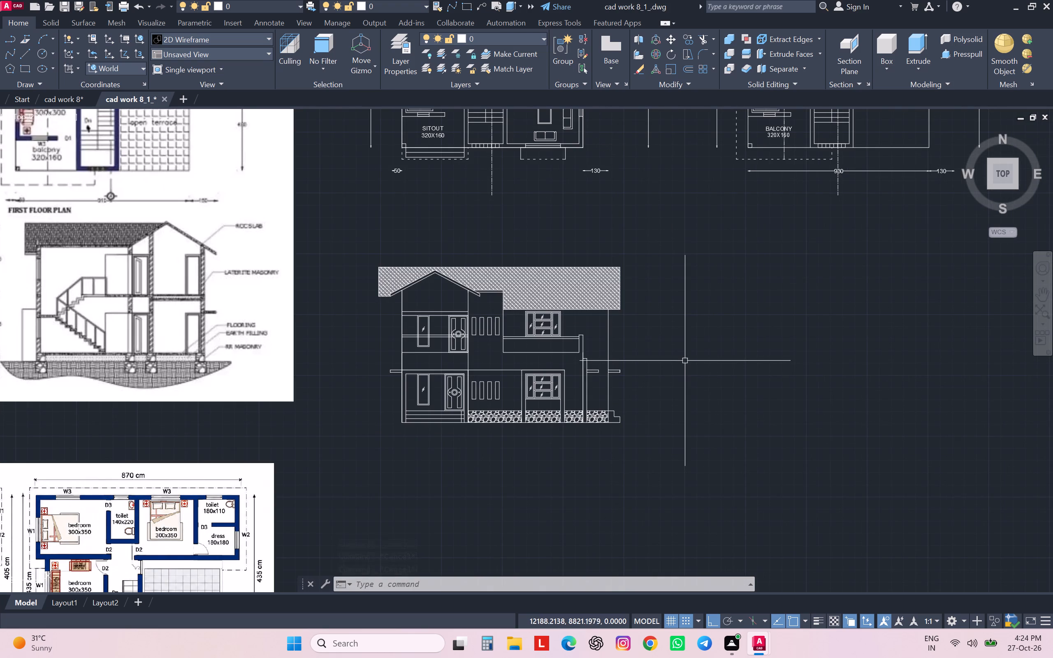
scroll(685, 360, "up", 1)
scroll(685, 360, "down", 2)
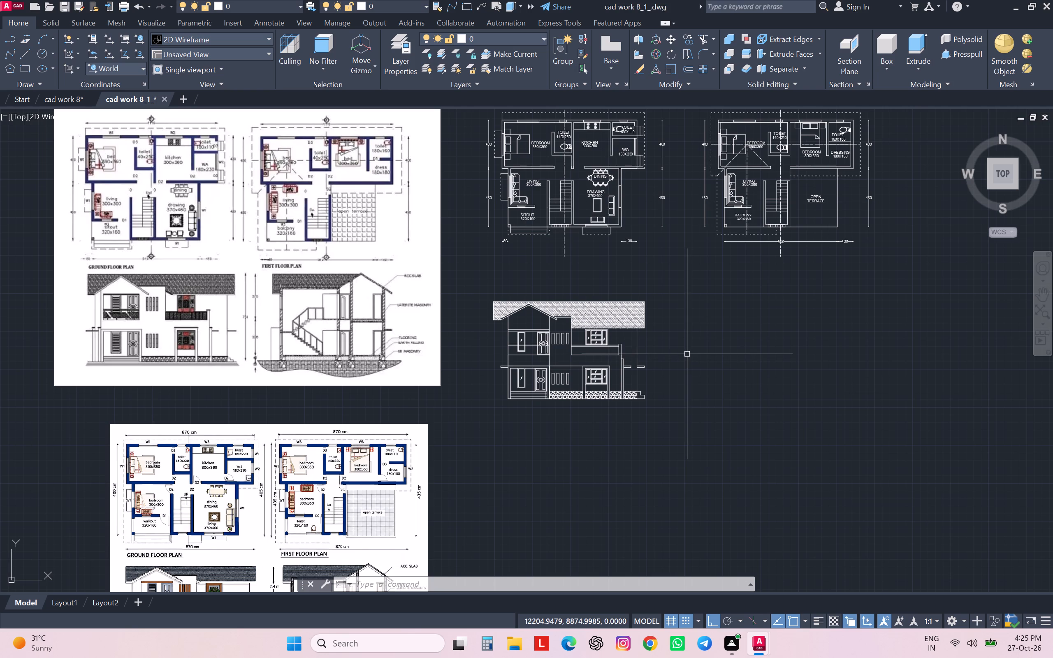
scroll(681, 365, "down", 1)
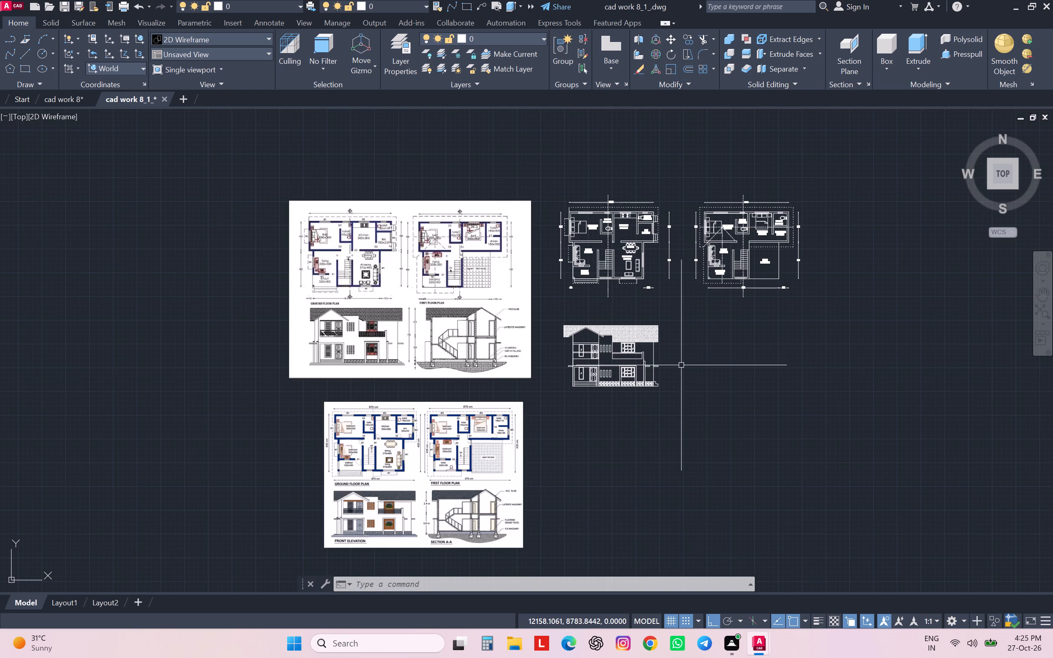
scroll(835, 334, "up", 3)
scroll(835, 334, "down", 2)
middle_click_drag(835, 332, 809, 381)
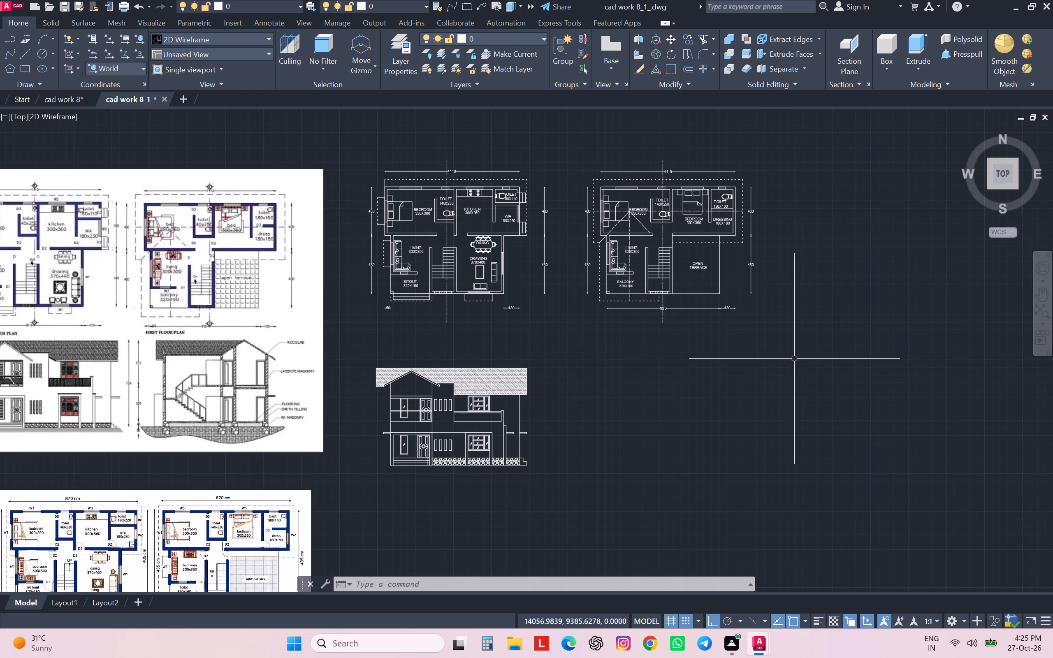
scroll(794, 359, "up", 1)
scroll(793, 359, "down", 1)
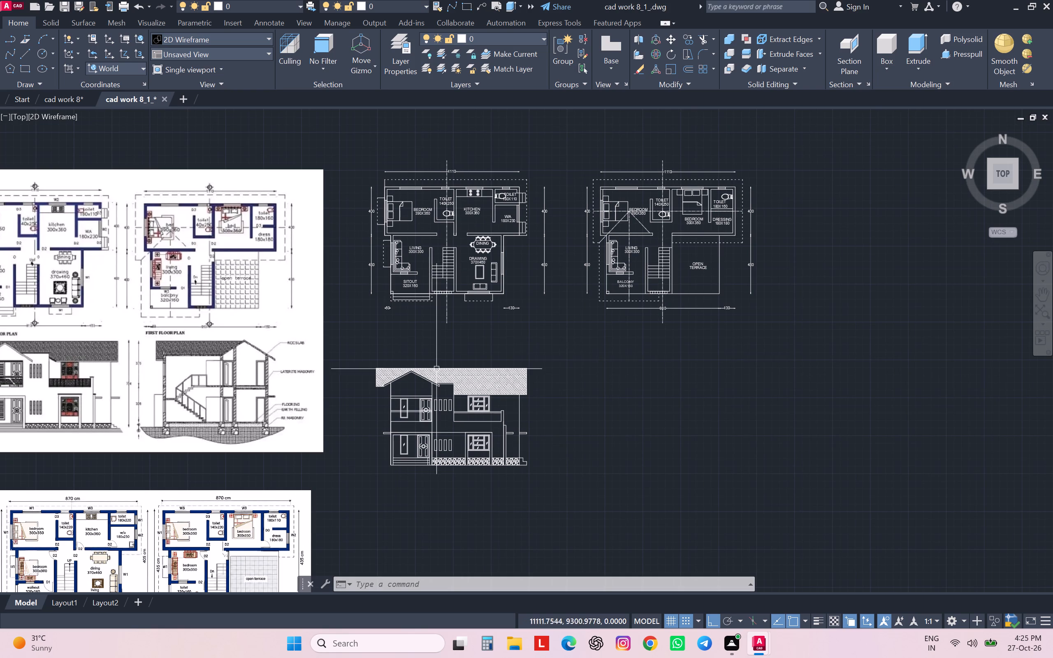
middle_click_drag(267, 381, 364, 285)
scroll(335, 309, "up", 1)
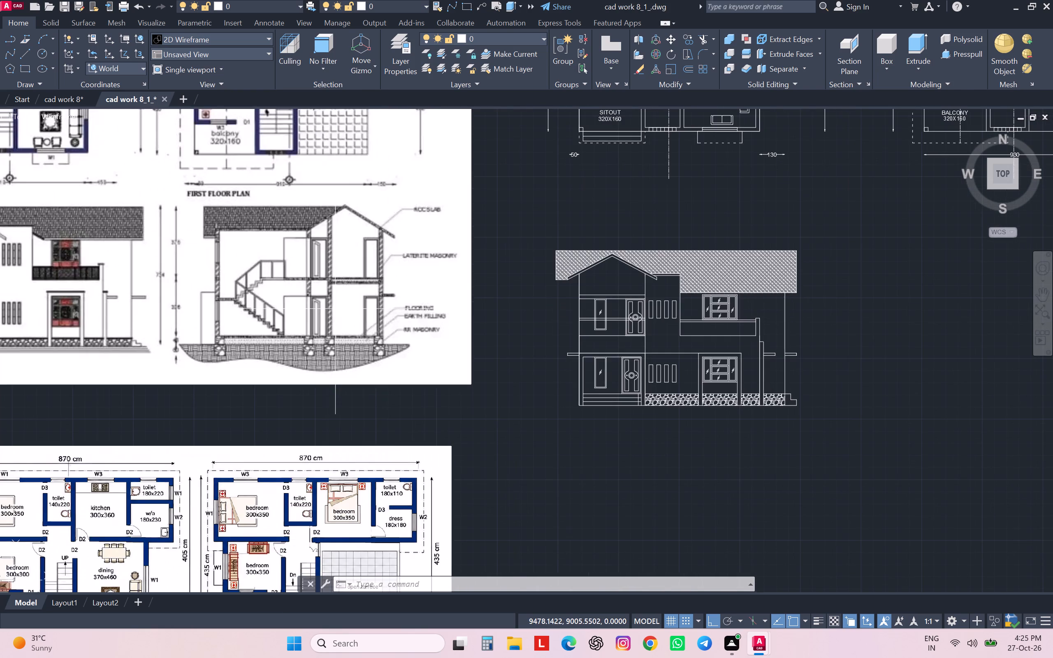
scroll(335, 309, "up", 2)
scroll(335, 309, "down", 2)
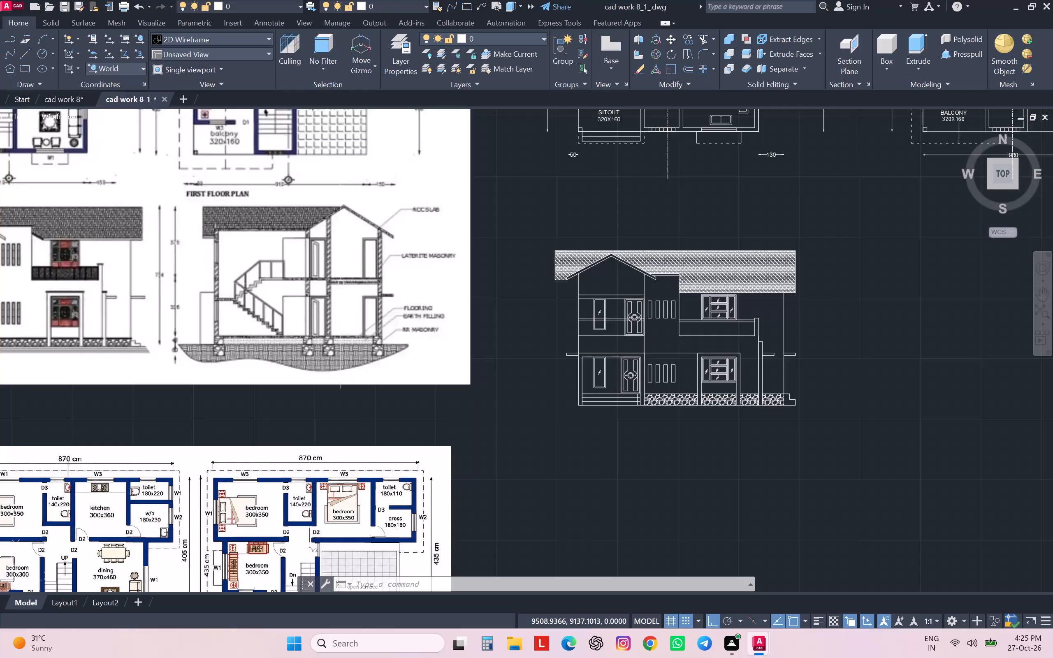
scroll(526, 370, "down", 1)
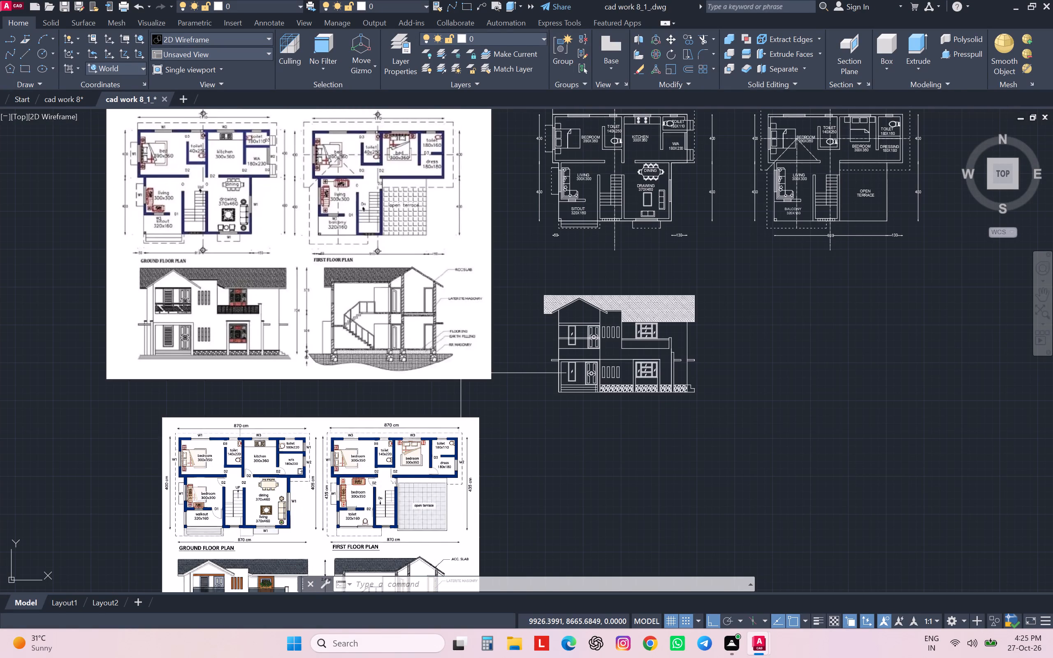
Examine the Section A-A drawing and its height dimensions and material labels on the lower reference sheet.
scroll(452, 315, "up", 2)
scroll(452, 312, "down", 5)
scroll(451, 387, "up", 3)
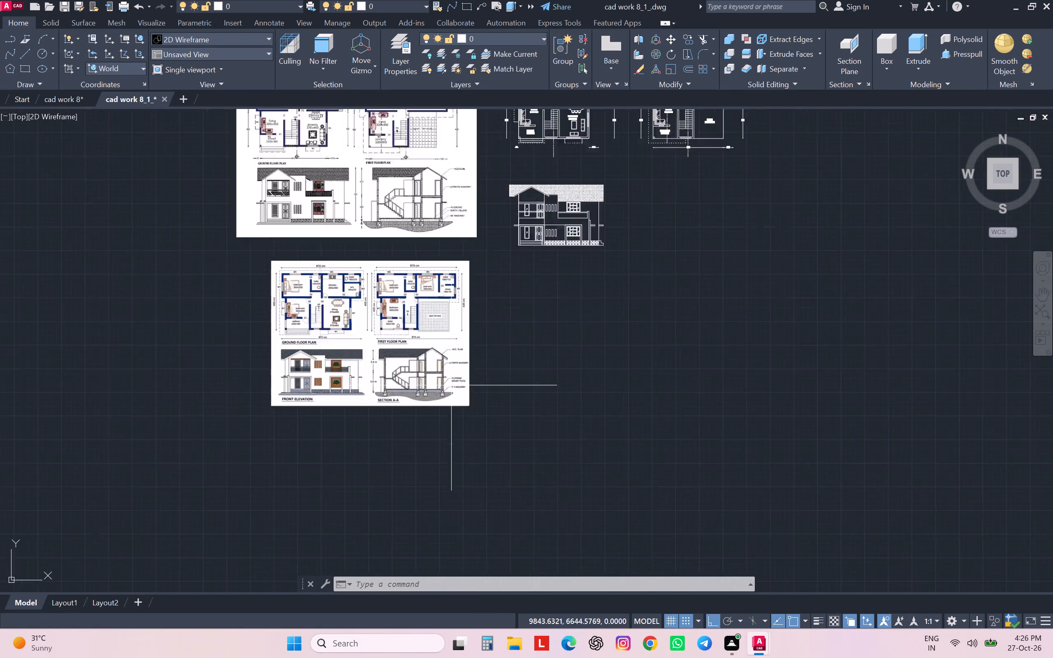
scroll(451, 385, "up", 1)
scroll(451, 382, "down", 2)
scroll(451, 382, "up", 2)
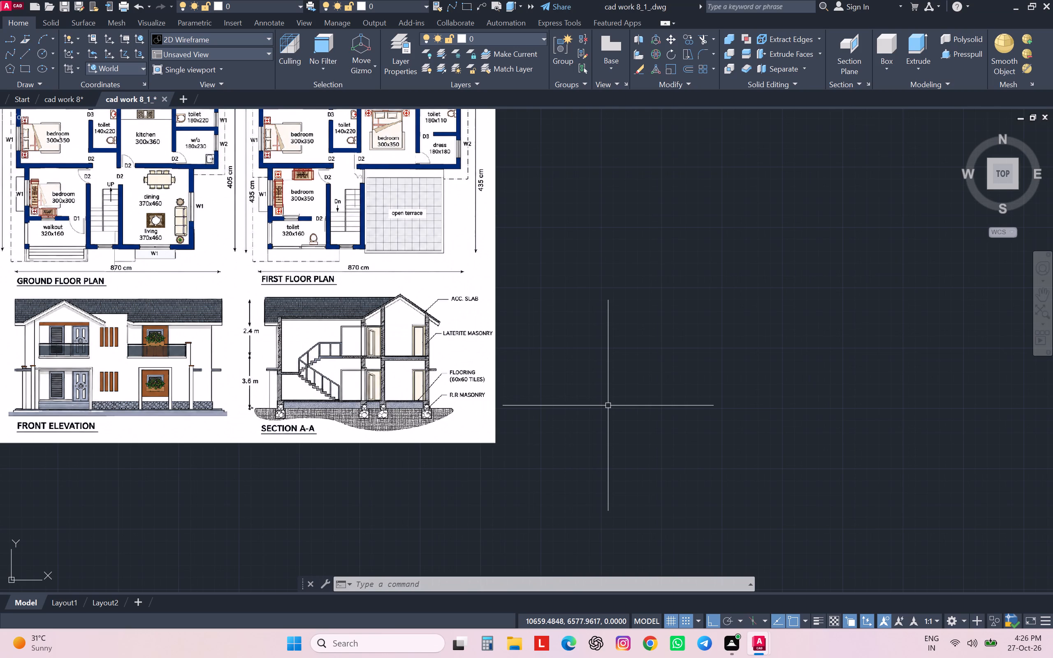
scroll(608, 405, "down", 2)
scroll(608, 405, "up", 1)
scroll(608, 405, "down", 1)
scroll(608, 405, "up", 2)
middle_click_drag(598, 389, 595, 414)
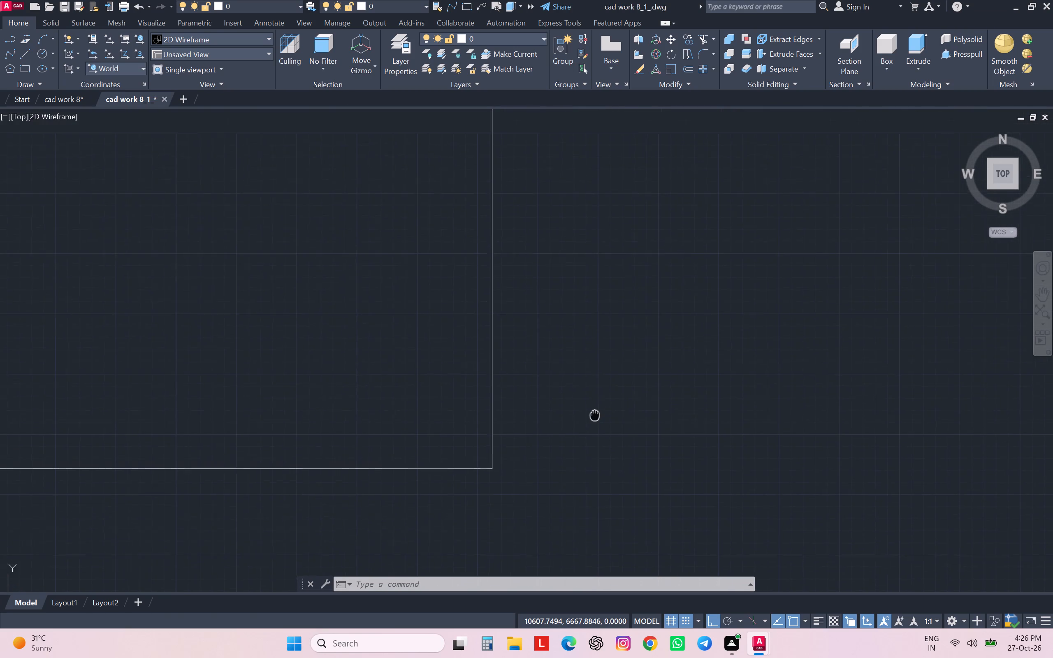
middle_click_drag(595, 414, 584, 435)
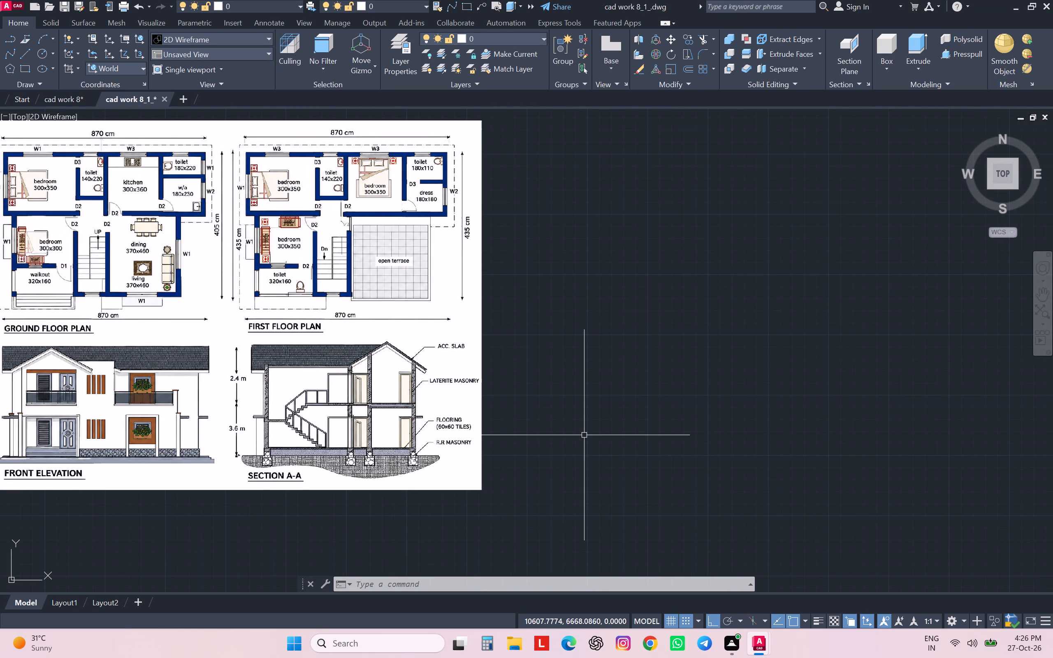
Compare the upper reference sheet, including its section drawing, with the drawn floor plans and front elevation.
scroll(584, 435, "down", 2)
scroll(477, 223, "up", 2)
middle_click_drag(477, 222, 443, 337)
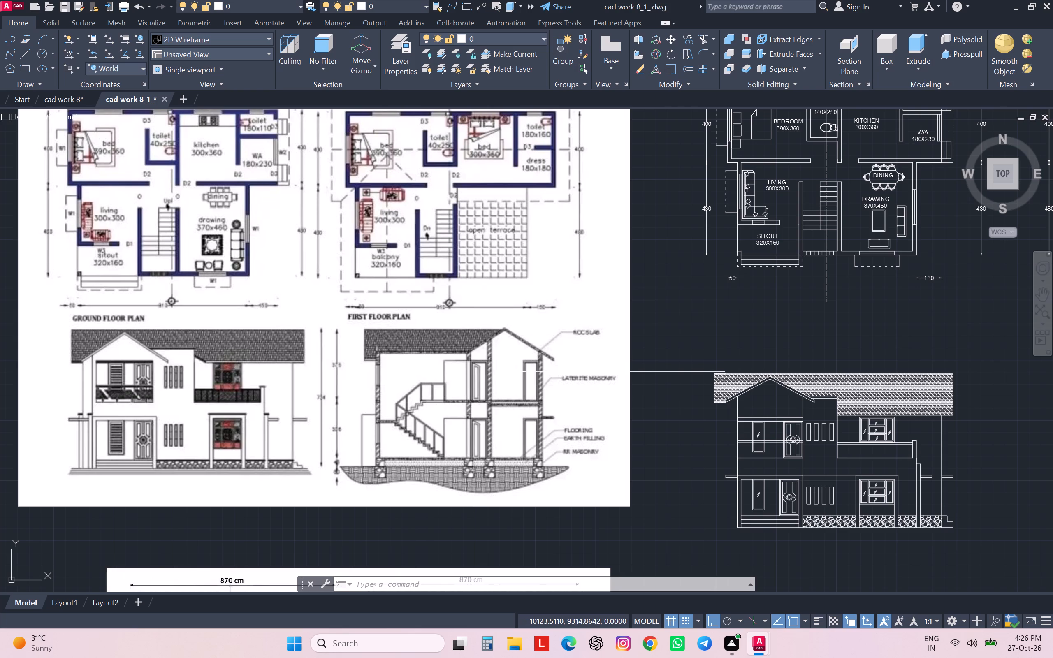
middle_click_drag(619, 372, 615, 393)
scroll(619, 372, "down", 1)
scroll(612, 389, "up", 1)
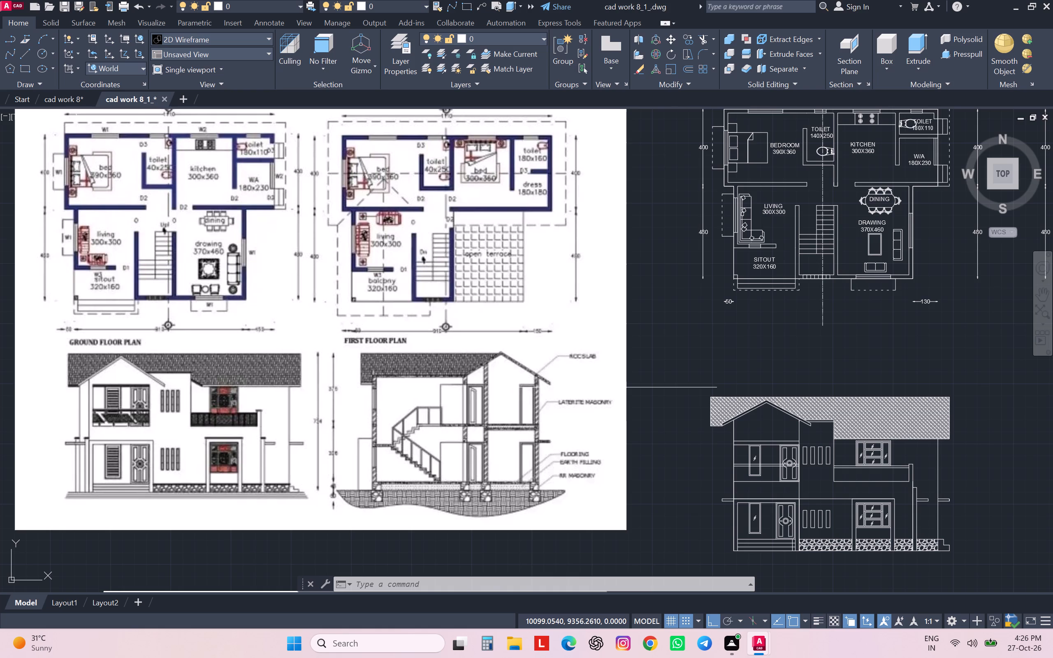
scroll(621, 378, "down", 2)
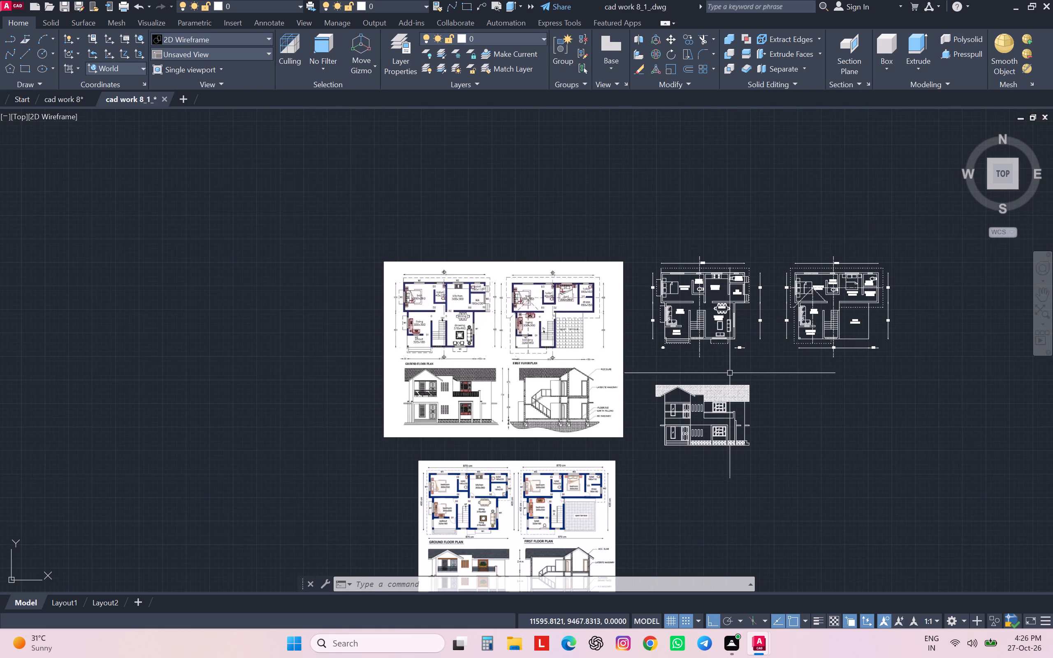
middle_click_drag(730, 373, 651, 385)
middle_click_drag(762, 353, 703, 366)
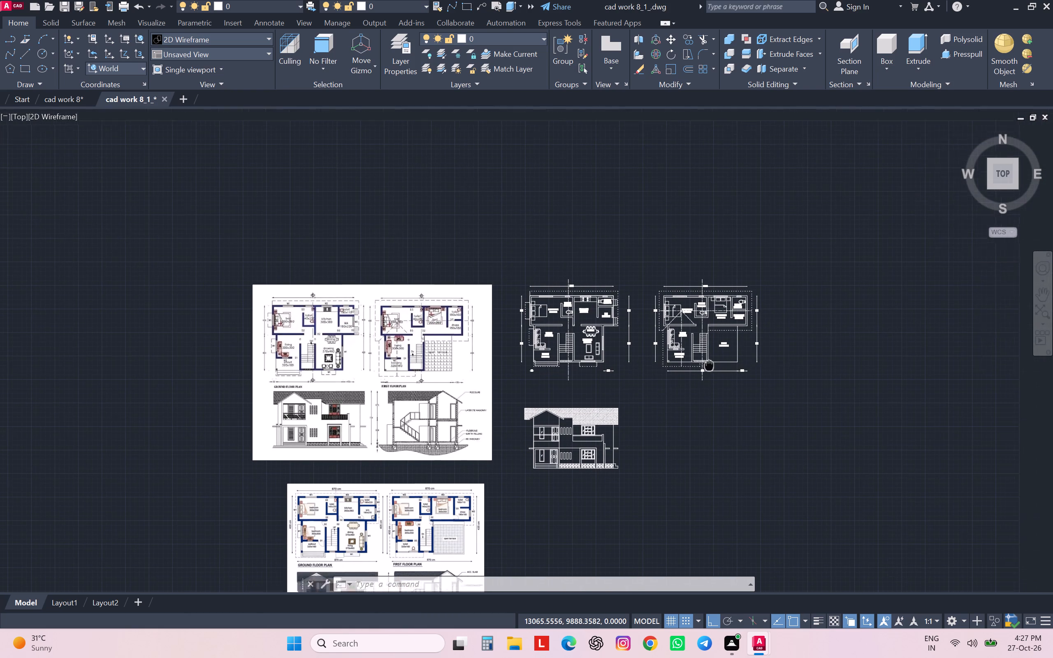
middle_click_drag(703, 366, 655, 377)
scroll(655, 378, "up", 2)
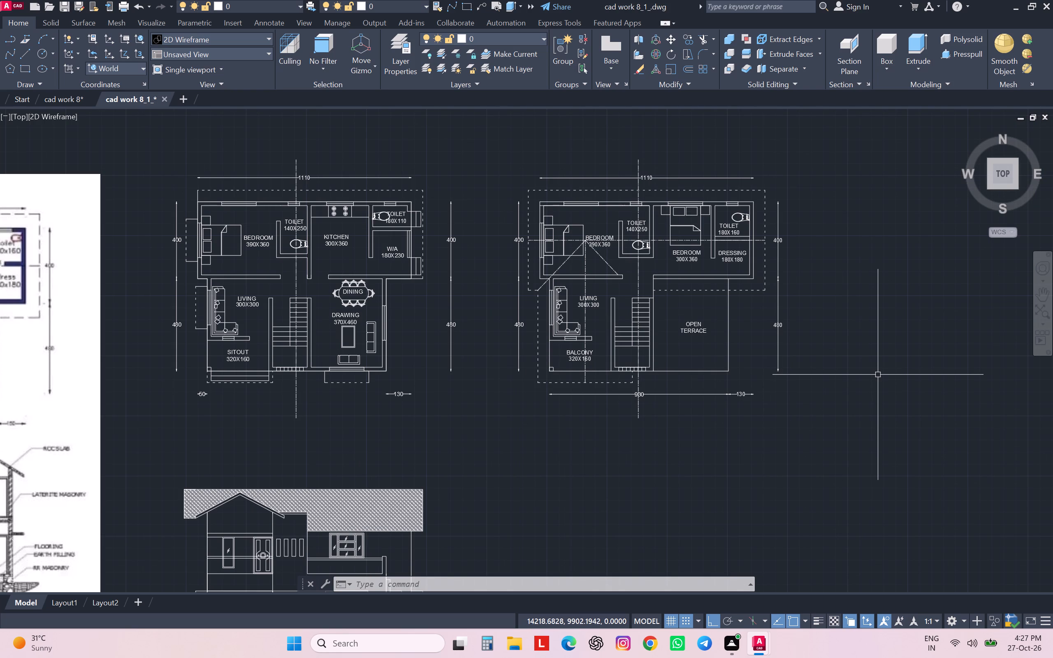
scroll(879, 374, "down", 2)
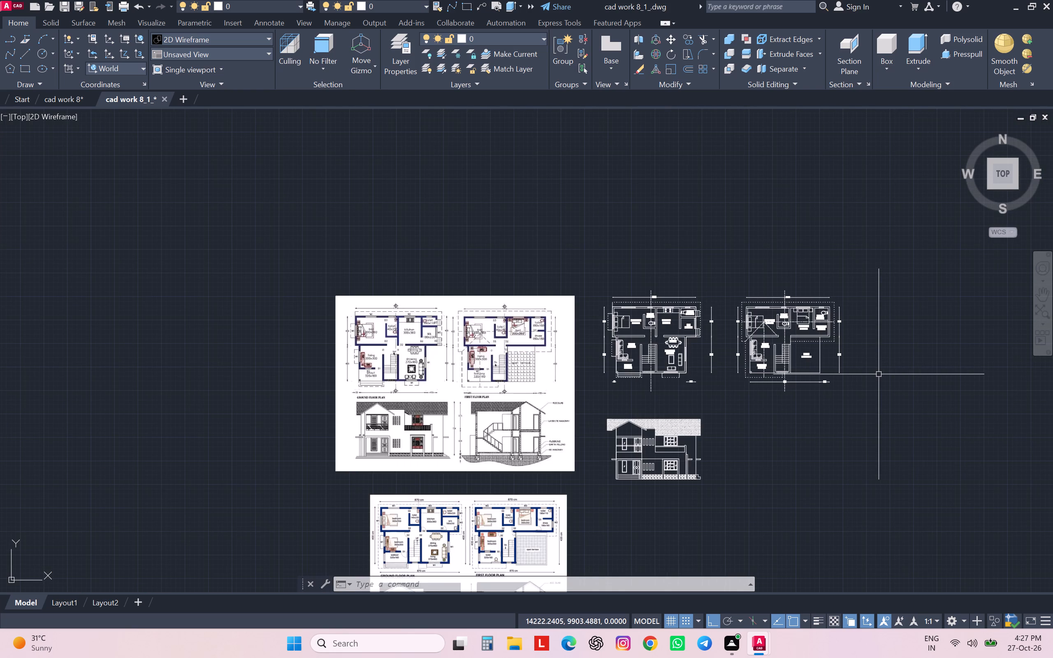
middle_click_drag(879, 374, 726, 384)
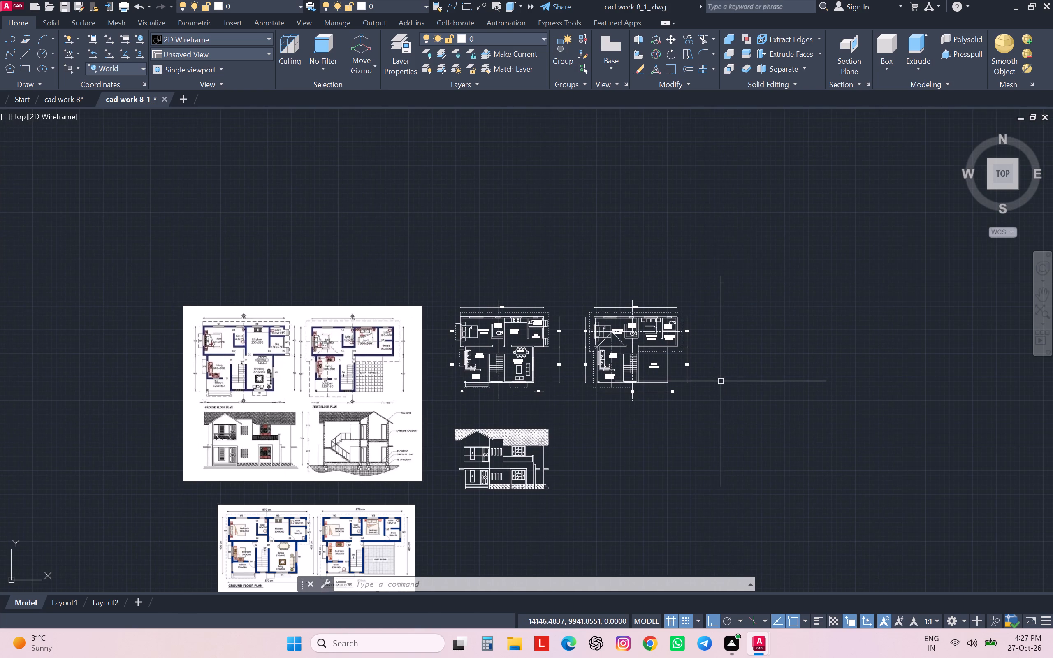
Draw horizontal construction lines through the first floor plan's outer front wall line and both faces of its middle, toilet and rear walls.
type("XL")
key("Return")
key("h")
key("Return")
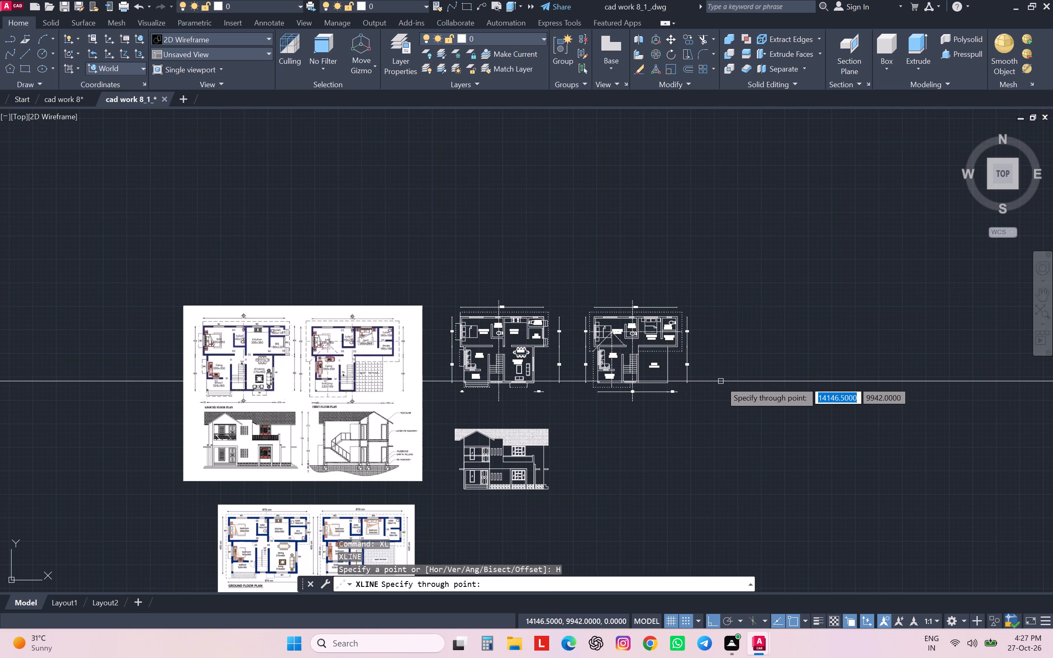
scroll(691, 322, "up", 1)
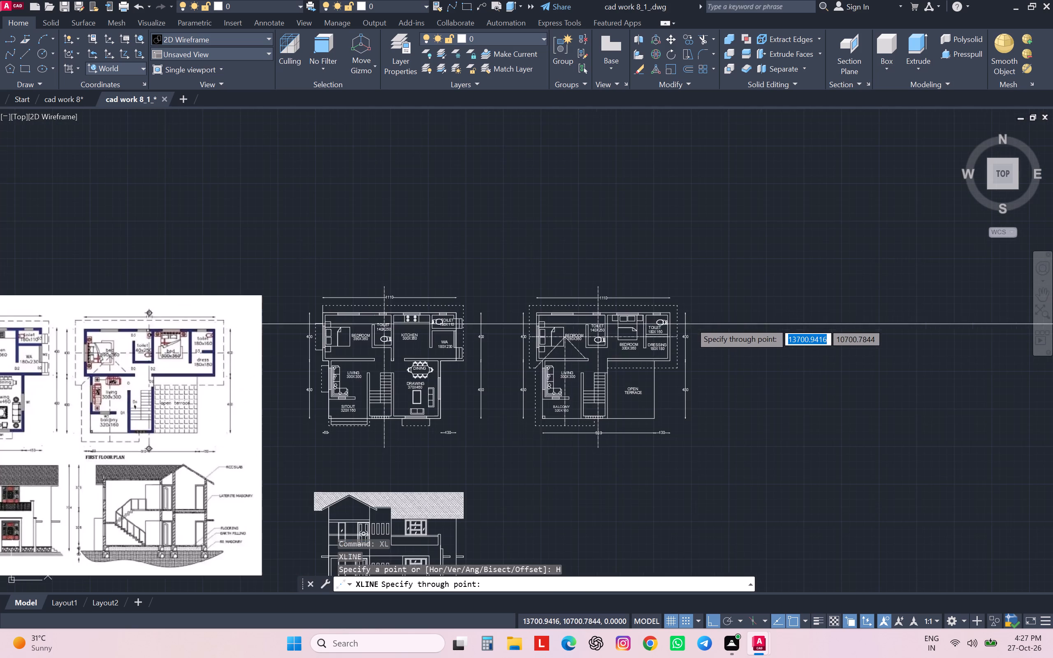
scroll(604, 425, "up", 3)
left_click(614, 401)
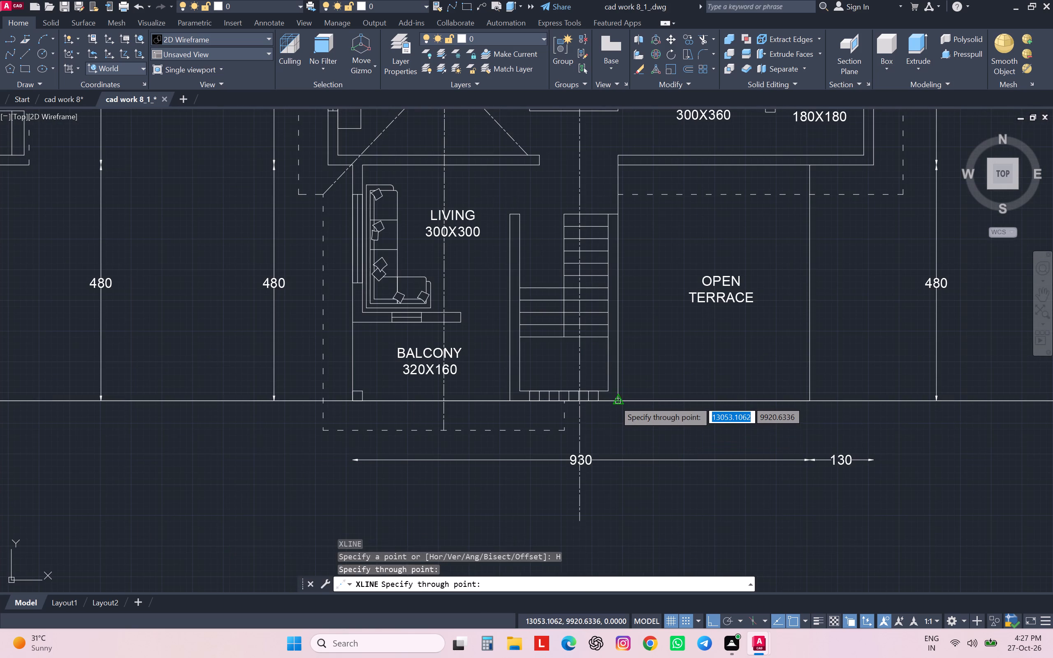
scroll(615, 401, "down", 2)
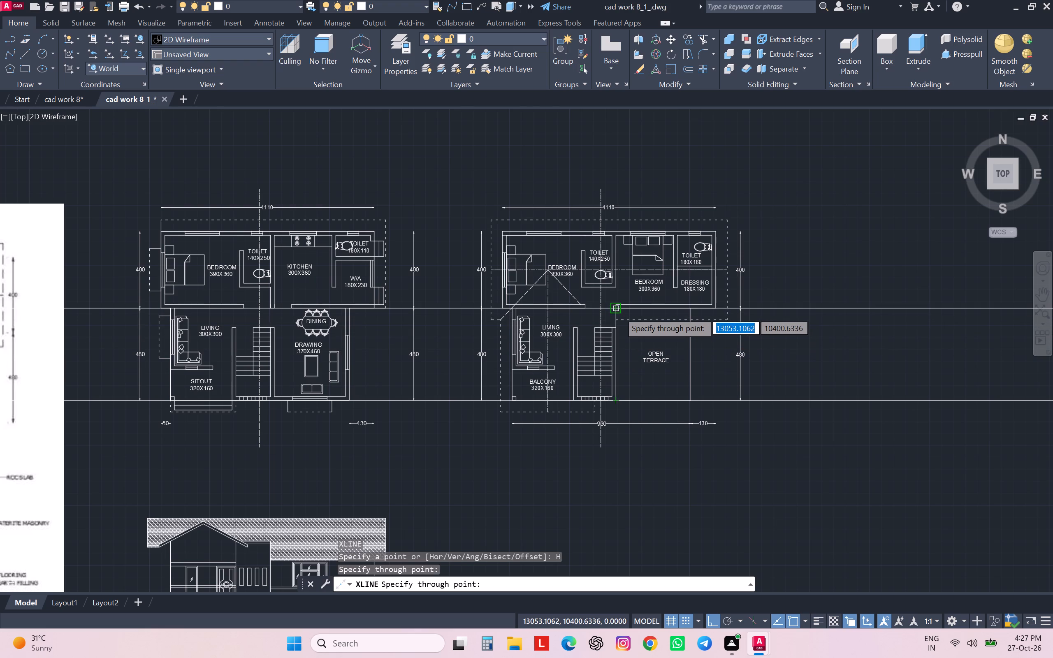
left_click(619, 312)
scroll(617, 304, "up", 3)
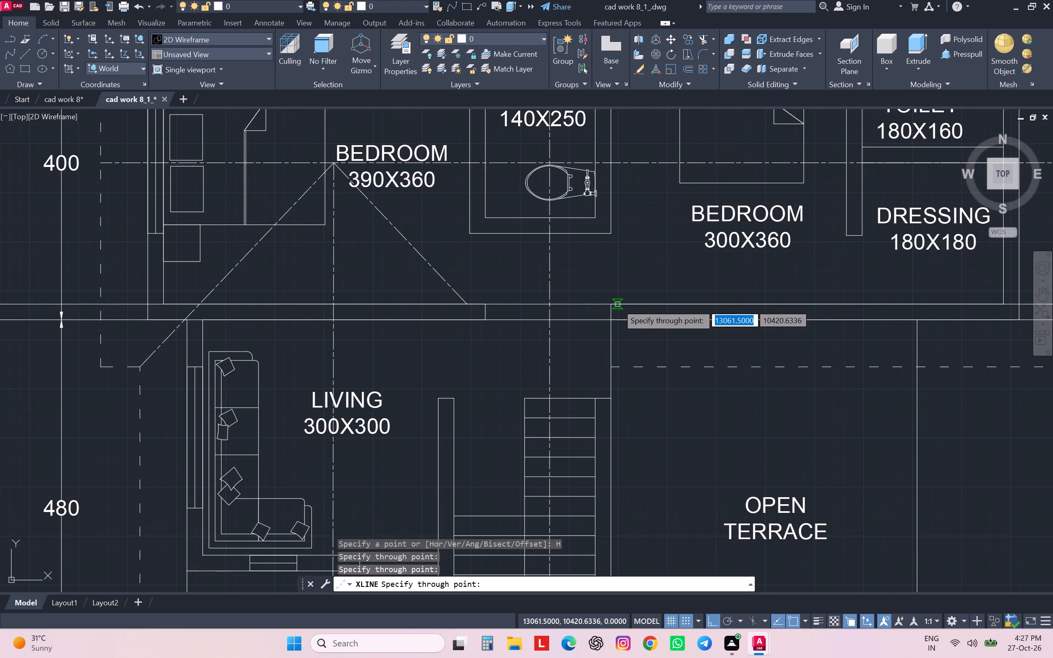
left_click(617, 304)
left_click(612, 237)
scroll(612, 236, "up", 2)
scroll(612, 236, "down", 2)
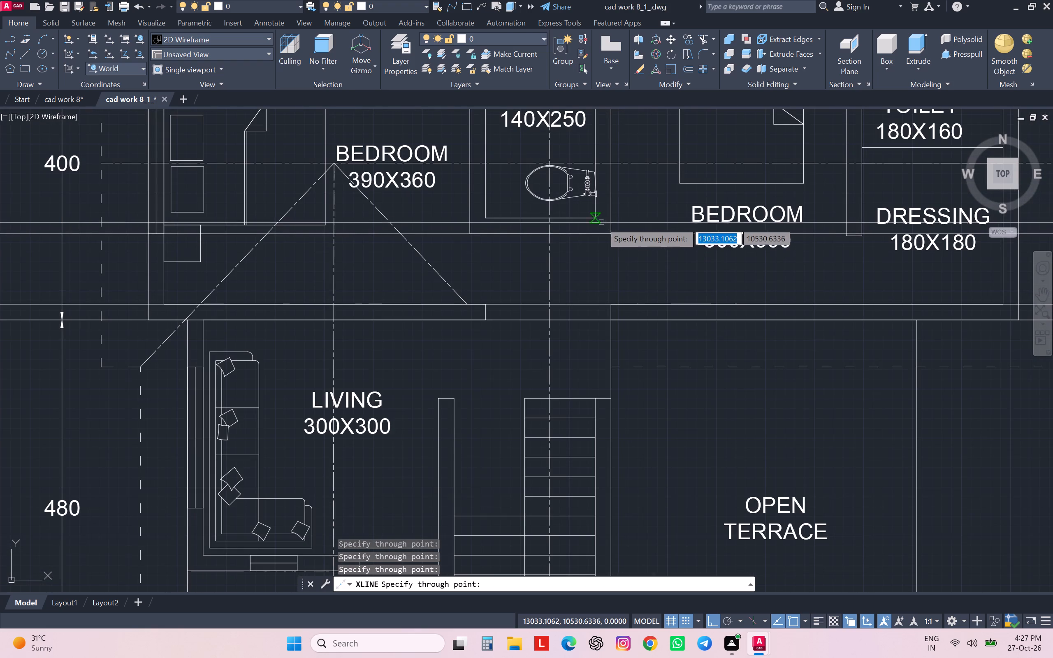
left_click(598, 220)
scroll(602, 223, "down", 1)
middle_click_drag(602, 225, 582, 355)
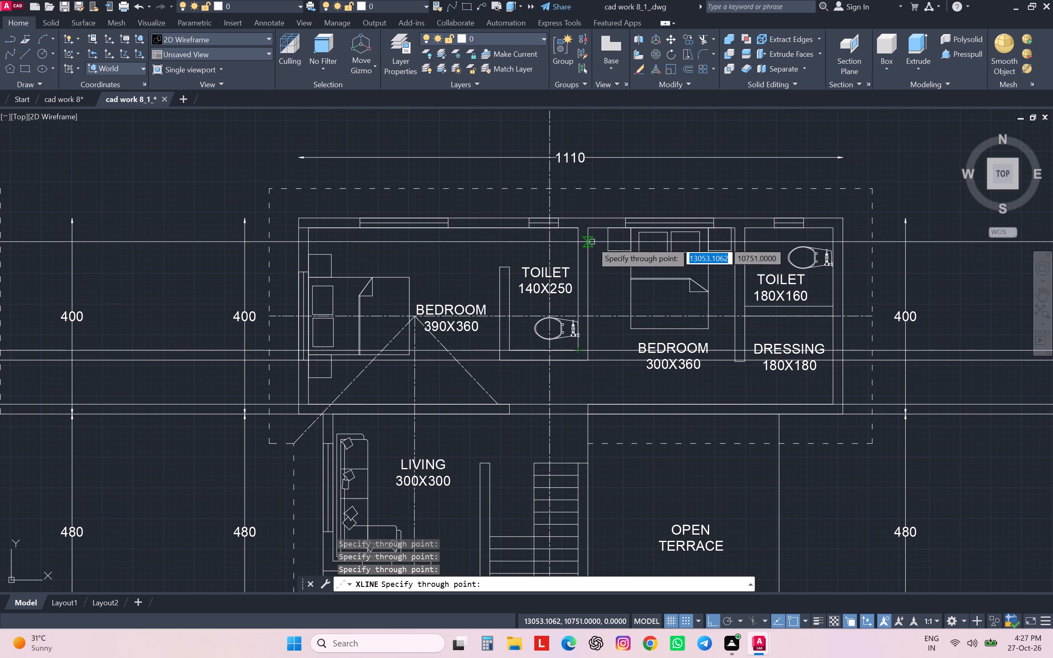
left_click(593, 232)
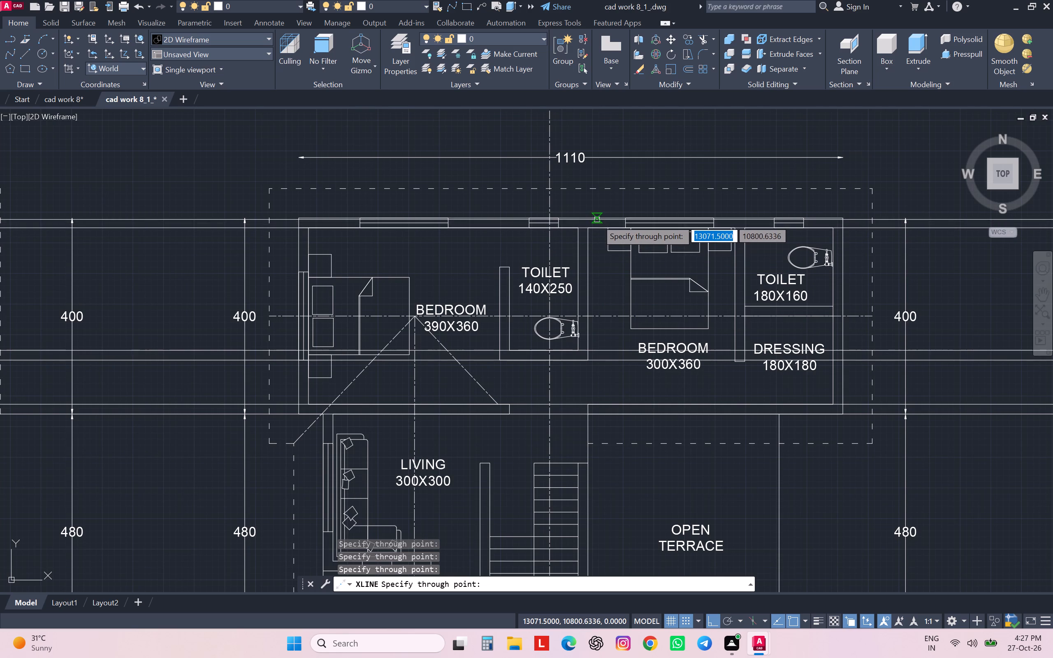
left_click(842, 218)
Add horizontal construction lines through the tread lines of the first floor plan's longer stair flight beside the open terrace.
scroll(851, 198, "down", 2)
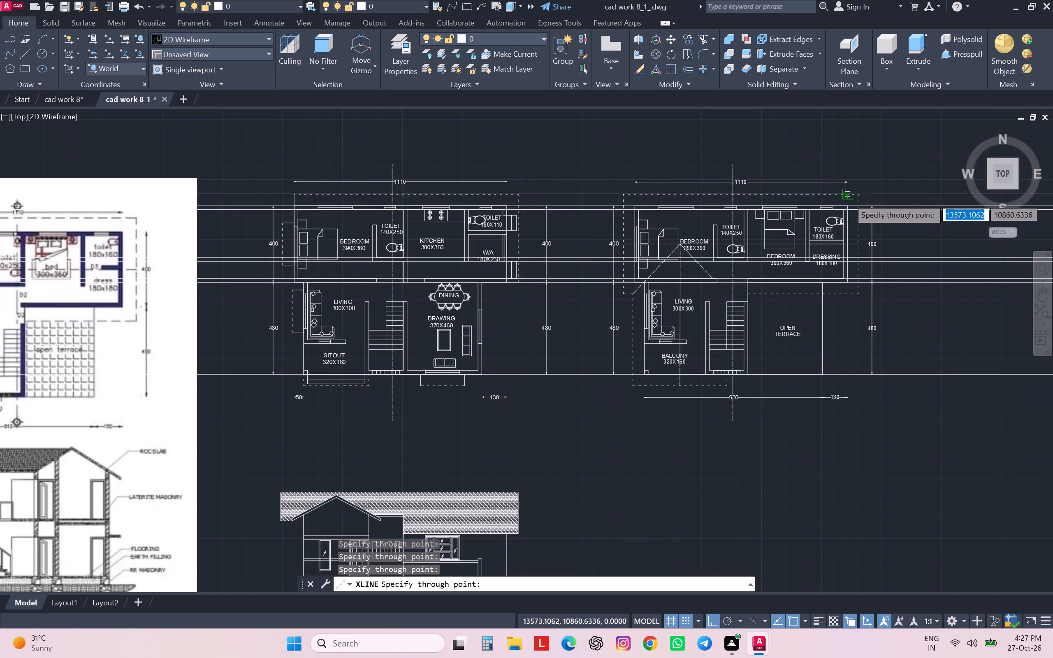
scroll(863, 253, "up", 2)
scroll(862, 253, "down", 1)
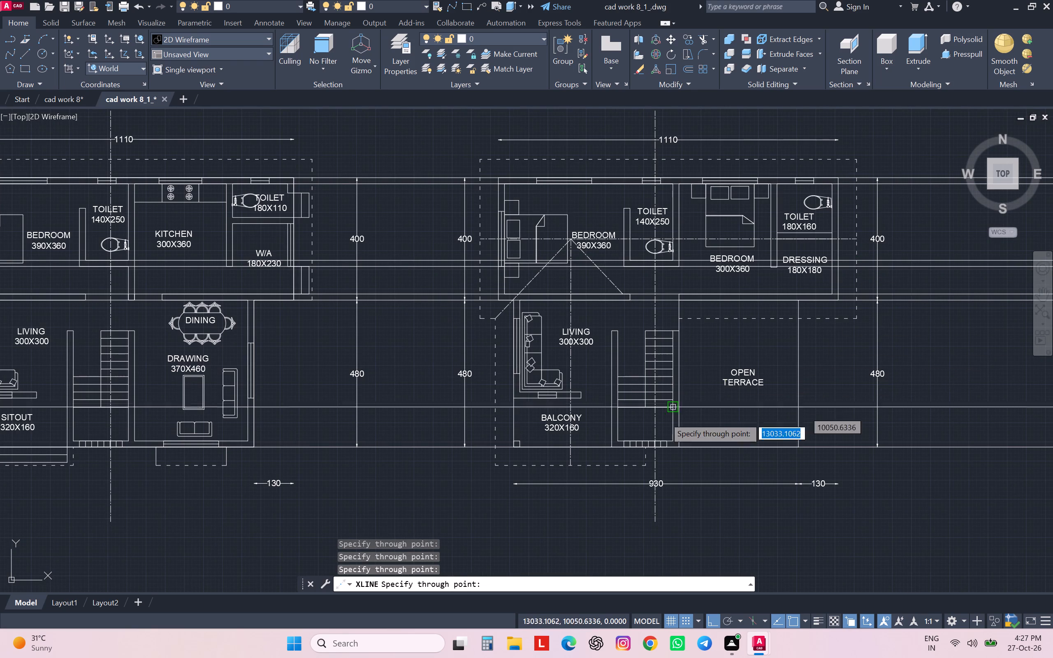
scroll(659, 421, "up", 1)
left_click(684, 402)
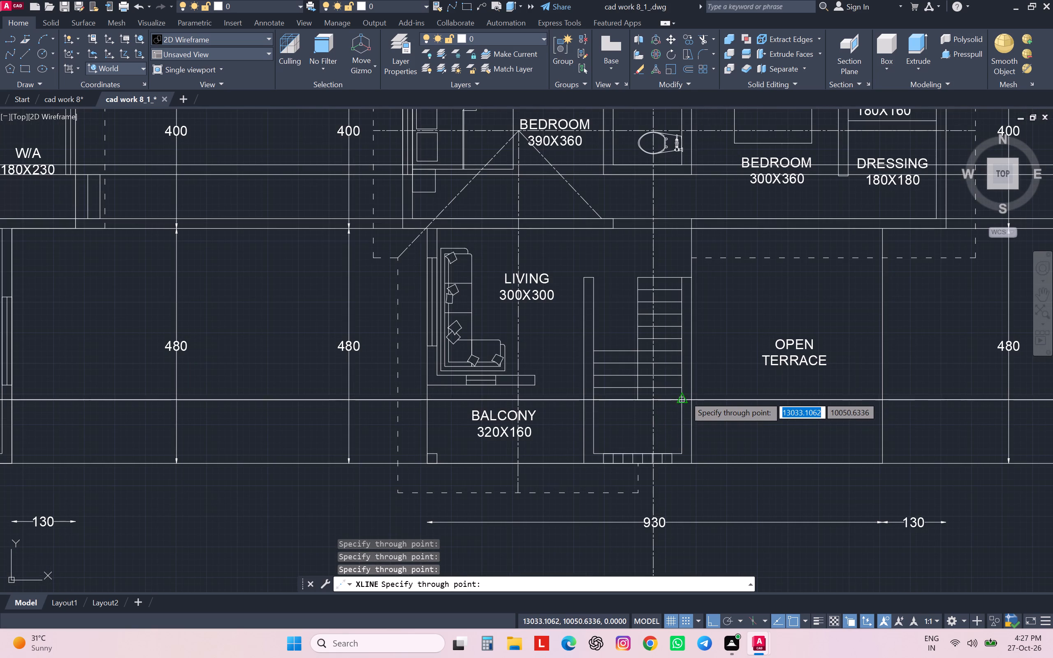
left_click(684, 391)
left_click(684, 380)
left_click(684, 367)
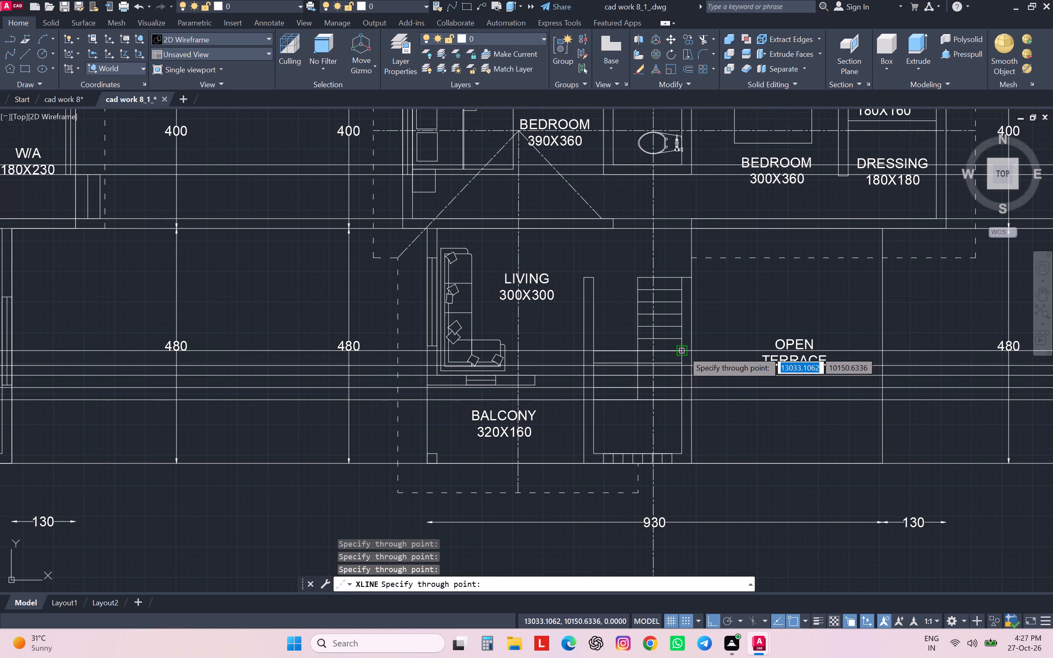
left_click(683, 351)
left_click(682, 336)
left_click(681, 324)
left_click(677, 312)
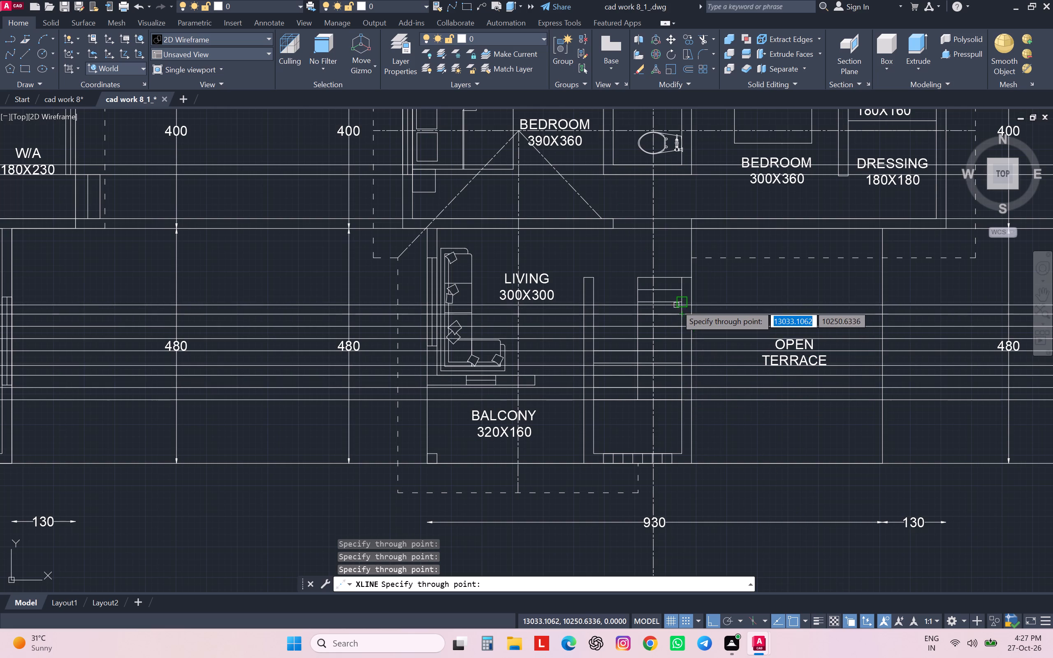
left_click(676, 301)
left_click(679, 291)
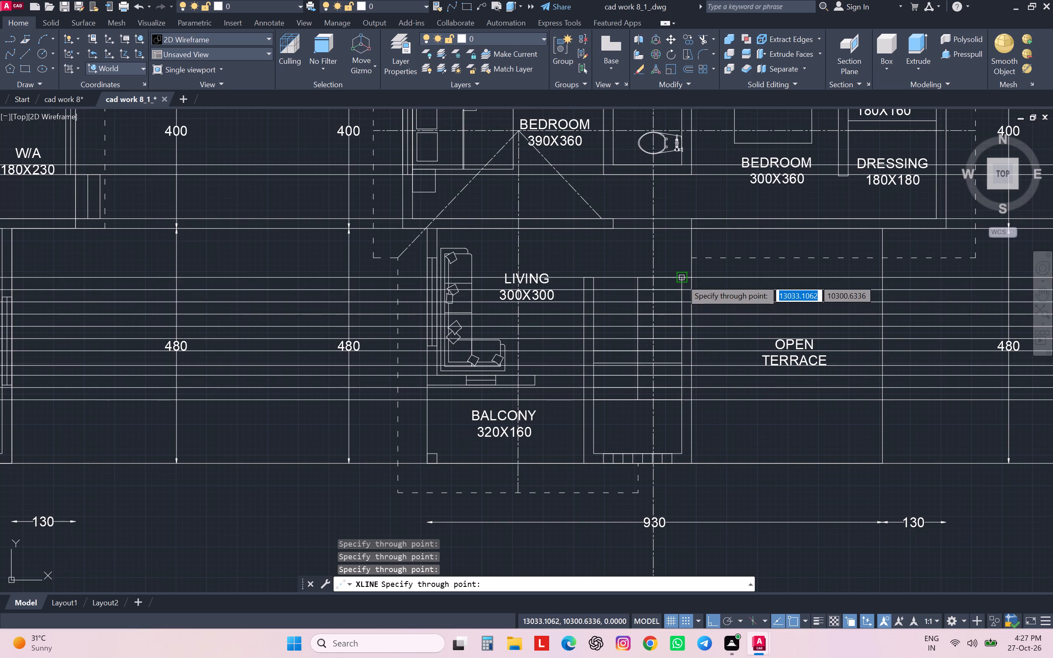
left_click(682, 279)
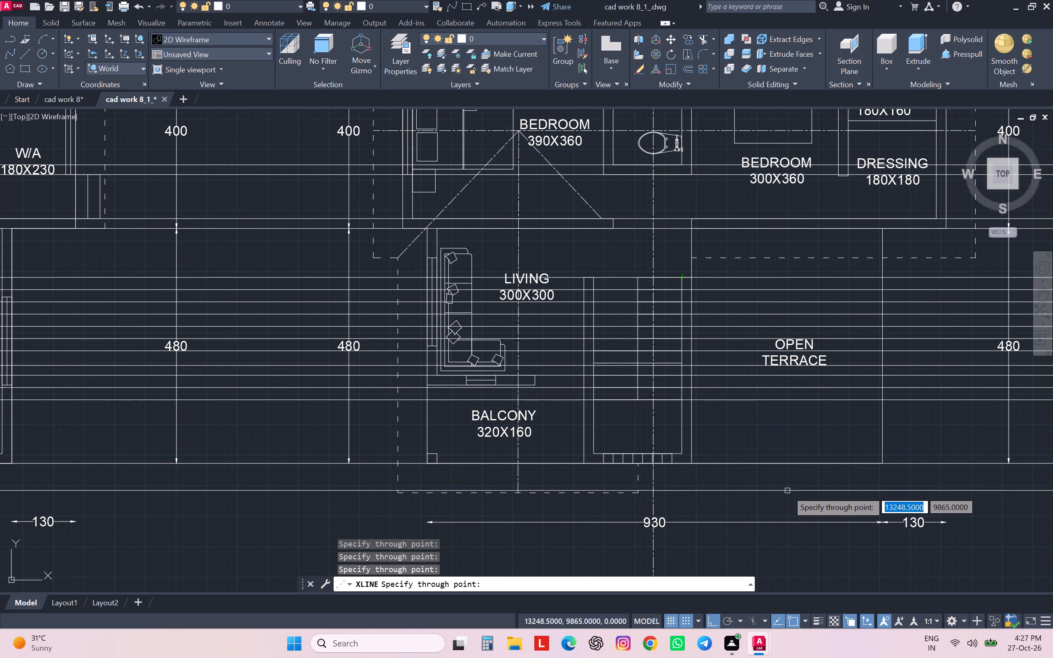
Place a horizontal construction line on the missed stair tread and erase the misplaced one just below it.
scroll(689, 367, "down", 1)
scroll(689, 367, "up", 3)
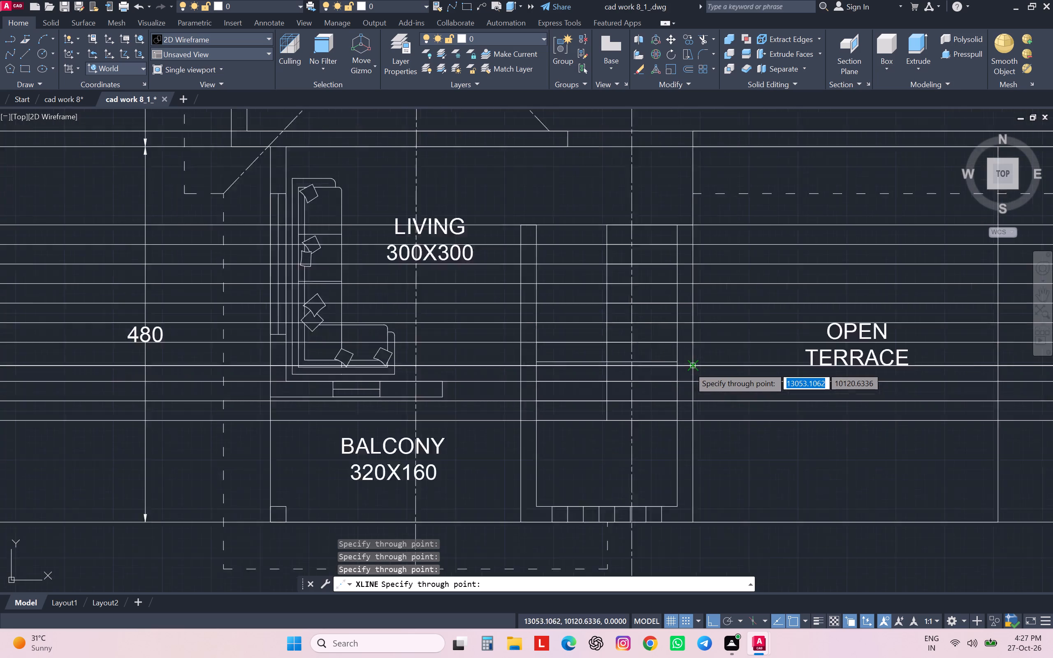
left_click(672, 359)
key("Escape")
key("Escape")
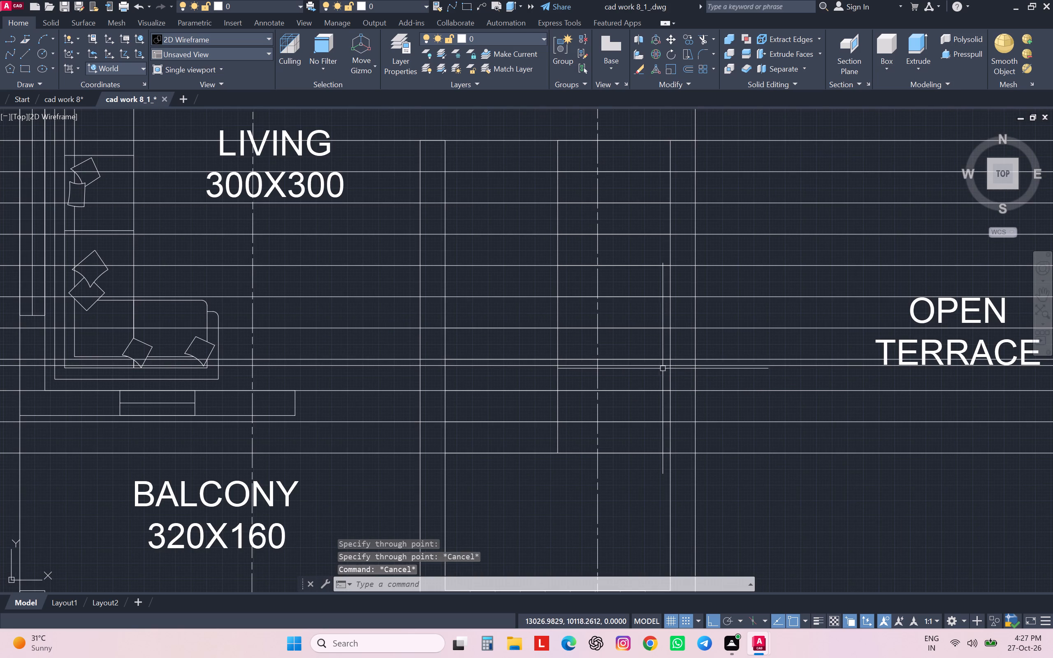
key("Escape")
left_click(663, 366)
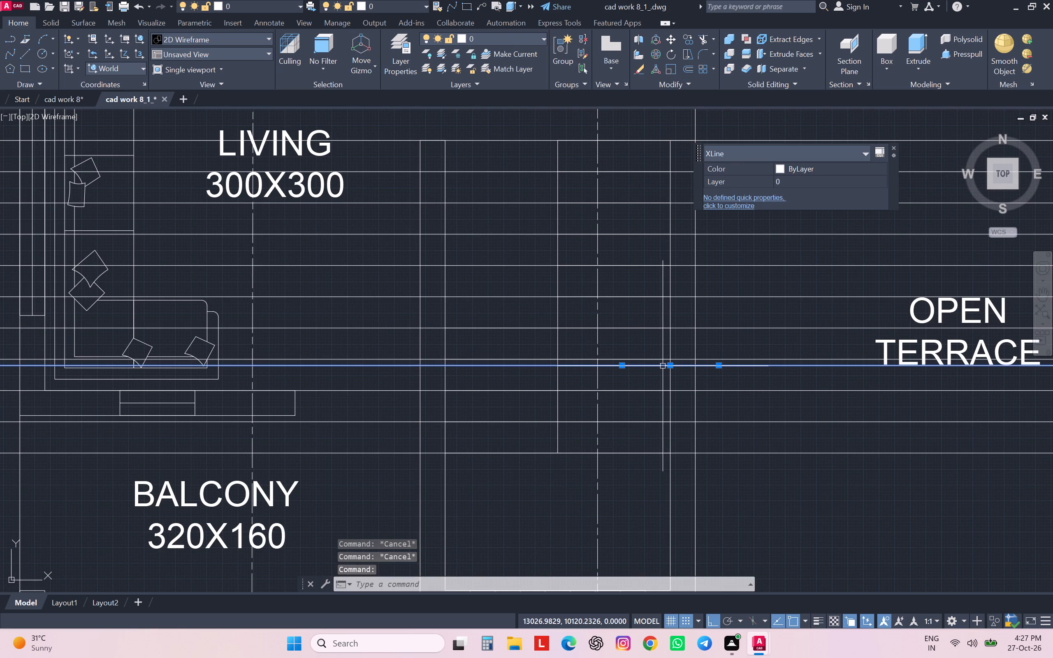
key("Delete")
Examine the section drawing on the upper reference sheet alongside the drawn plans and projected construction lines.
scroll(663, 366, "down", 4)
scroll(663, 366, "up", 2)
scroll(663, 366, "down", 1)
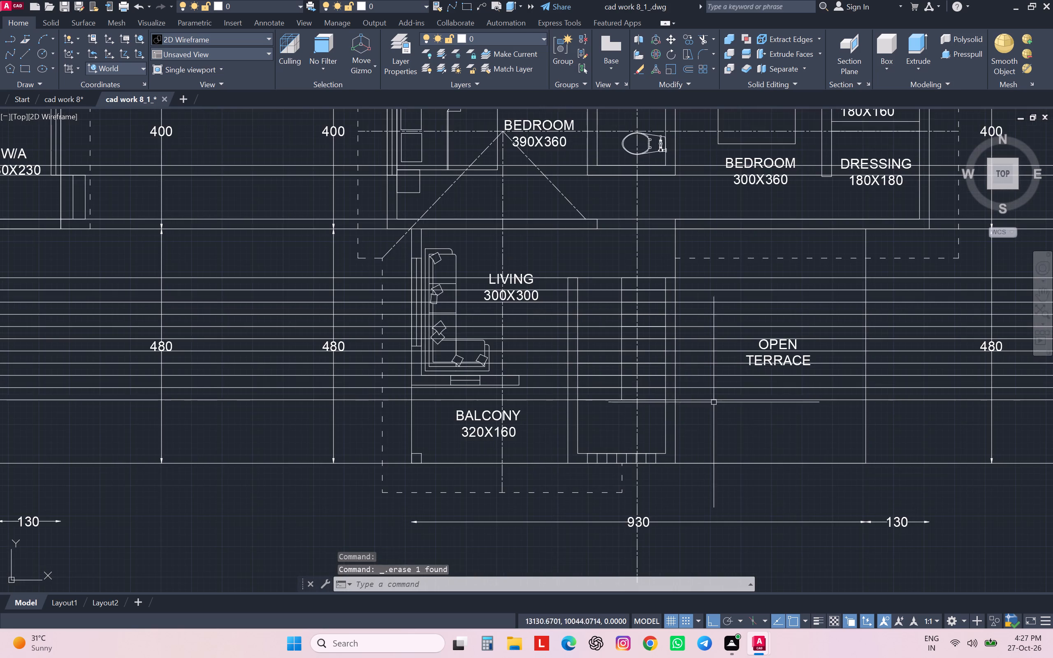
scroll(714, 401, "down", 2)
scroll(805, 440, "down", 1)
middle_click_drag(805, 440, 728, 369)
scroll(740, 376, "up", 1)
scroll(740, 376, "down", 2)
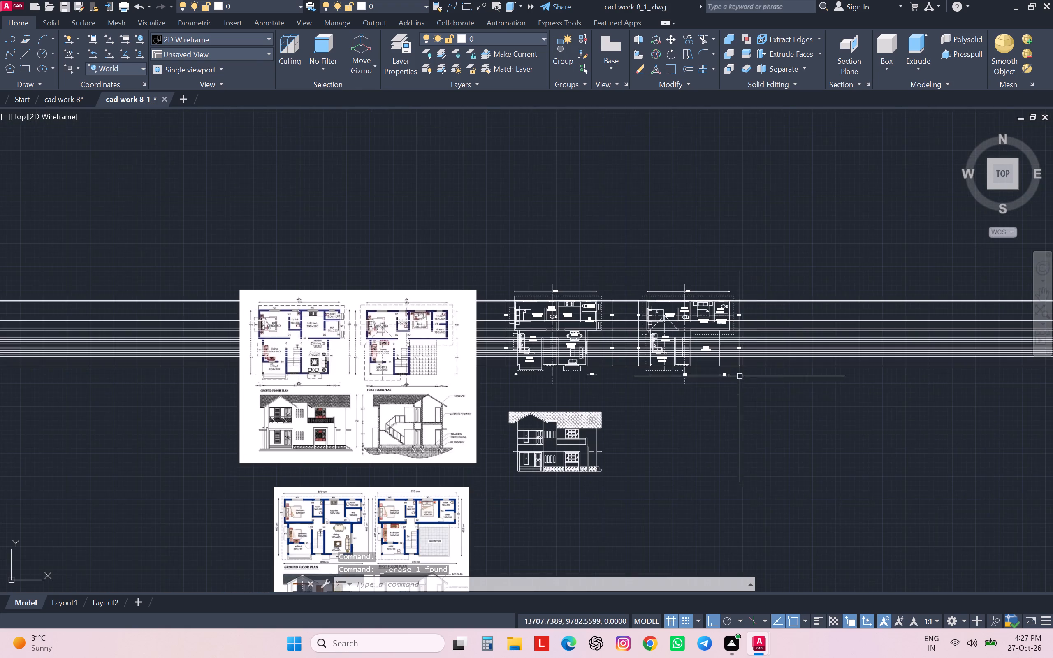
middle_click_drag(826, 428, 659, 411)
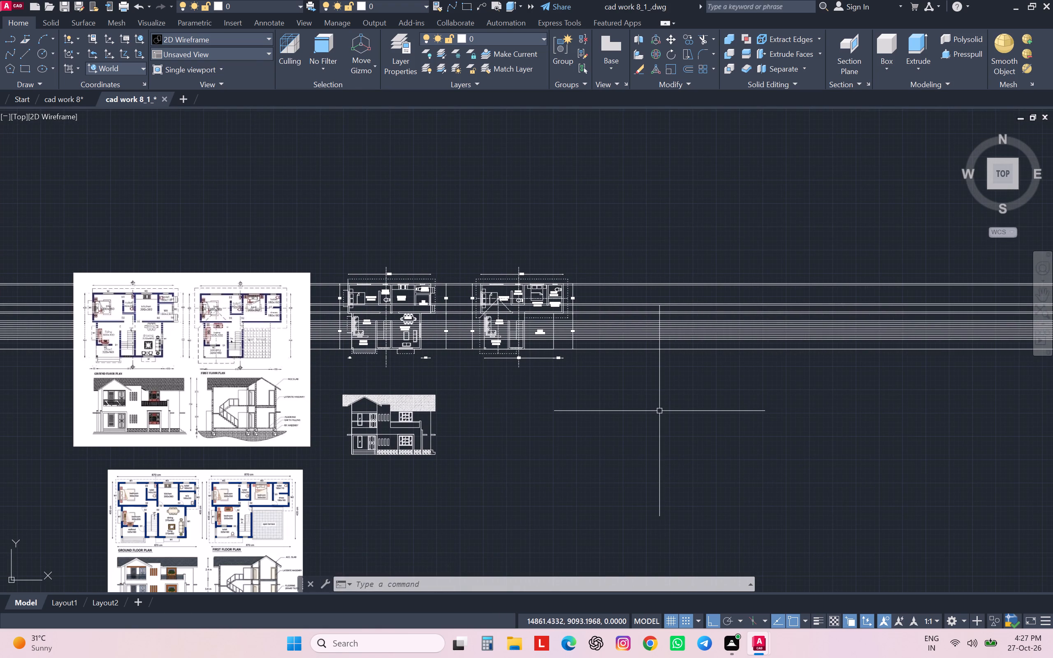
scroll(213, 411, "up", 2)
scroll(213, 411, "down", 1)
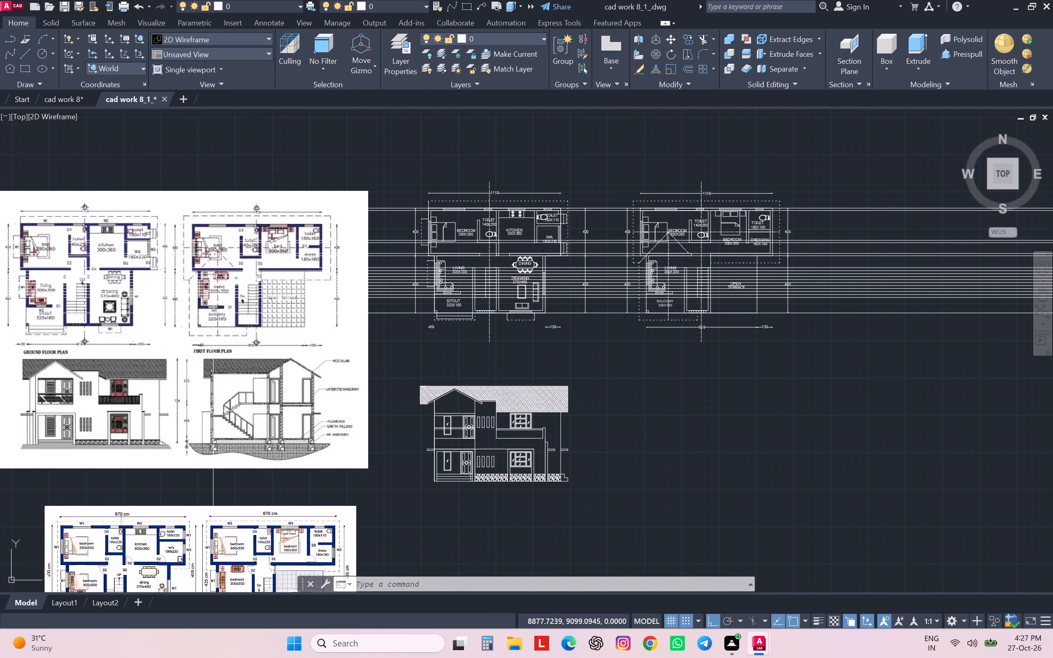
scroll(213, 411, "up", 3)
scroll(213, 411, "down", 3)
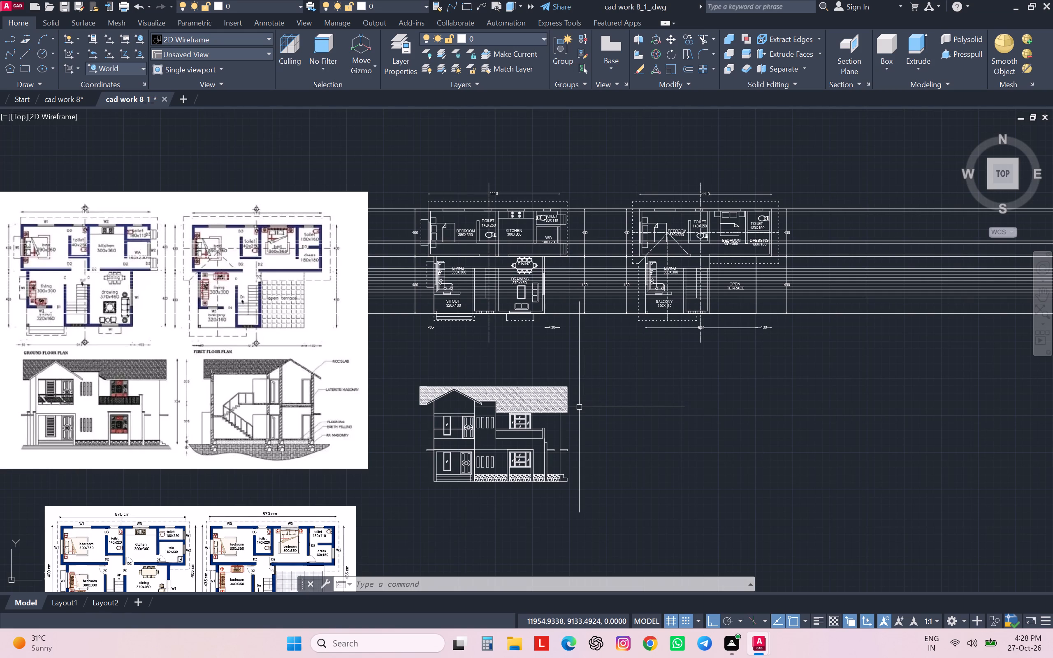
Draw a vertical line crossing all the horizontal construction lines in the empty area beyond the first floor plan's open terrace side.
scroll(777, 372, "down", 1)
middle_click_drag(776, 372, 686, 371)
scroll(686, 371, "up", 2)
scroll(686, 371, "down", 1)
scroll(686, 371, "up", 2)
key("l")
key("Return")
scroll(686, 371, "down", 1)
scroll(686, 371, "up", 1)
scroll(684, 371, "down", 1)
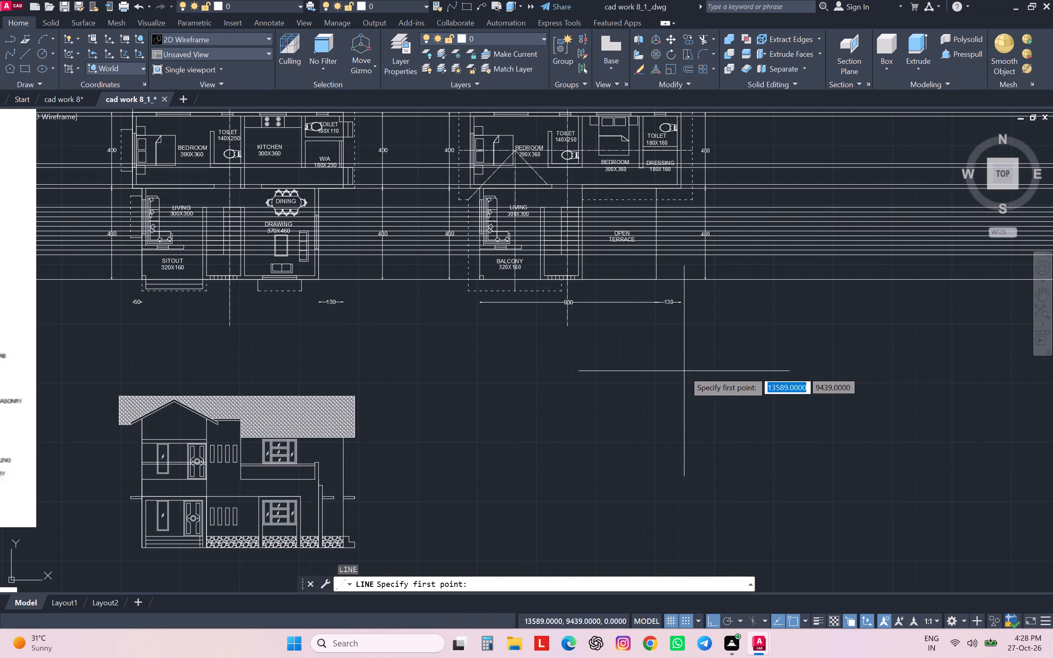
middle_click_drag(807, 375, 638, 423)
scroll(638, 423, "down", 1)
left_click(684, 234)
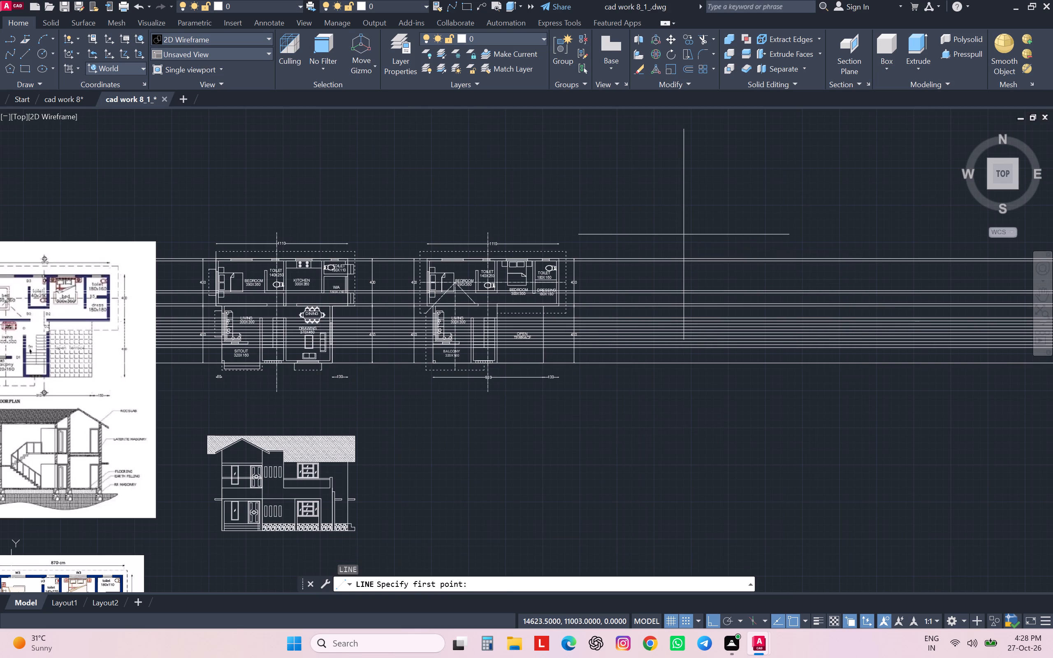
left_click(677, 411)
key("Escape")
key("Escape")
key("Escape")
key("Escape")
key("Escape")
key("Escape")
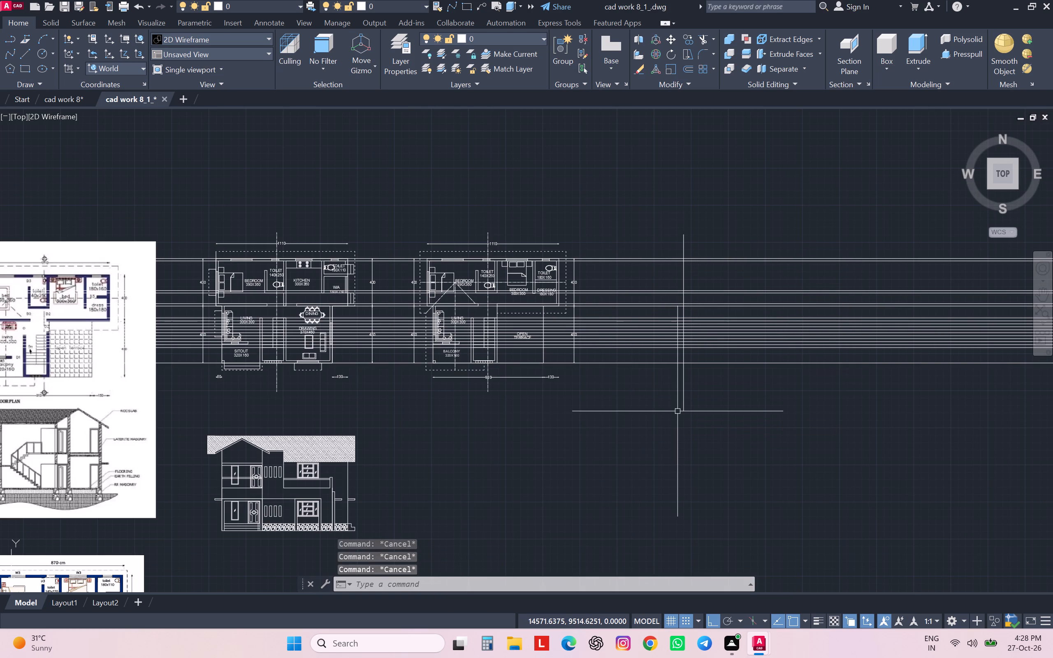
Trim the construction lines between the first floor plan and the new vertical line using a fence.
type("TR")
key("space")
left_click(632, 214)
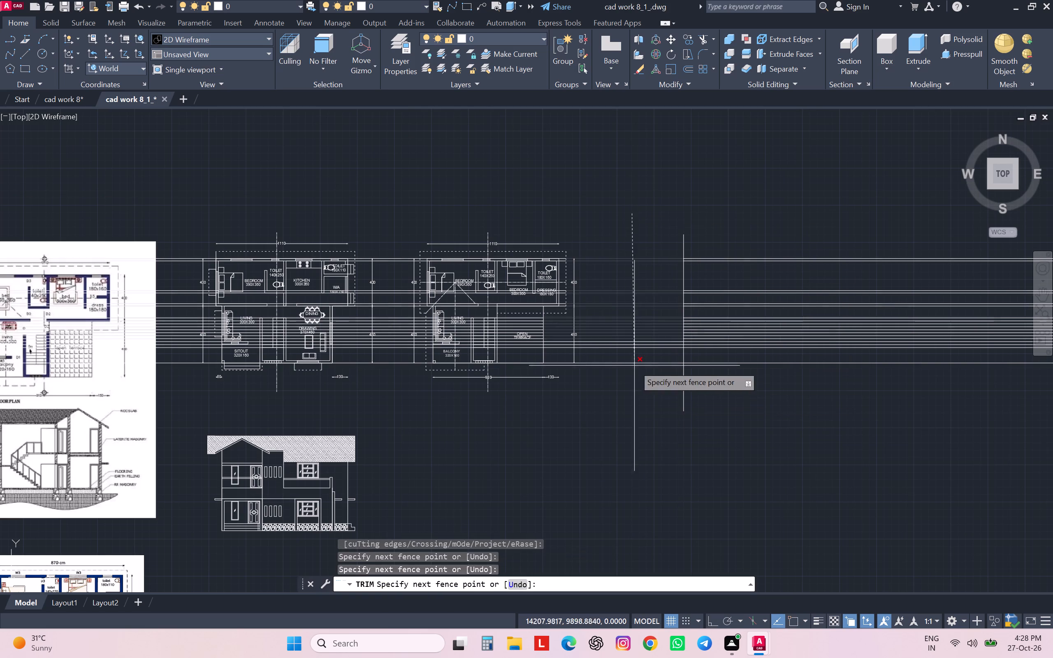
left_click(632, 406)
scroll(632, 405, "down", 1)
key("Escape")
key("Escape")
key("Escape")
Erase the leftover construction line pieces running across the floor plans and reference sheet, keeping those beyond the vertical line.
scroll(604, 368, "up", 1)
scroll(604, 368, "down", 1)
left_click(74, 281)
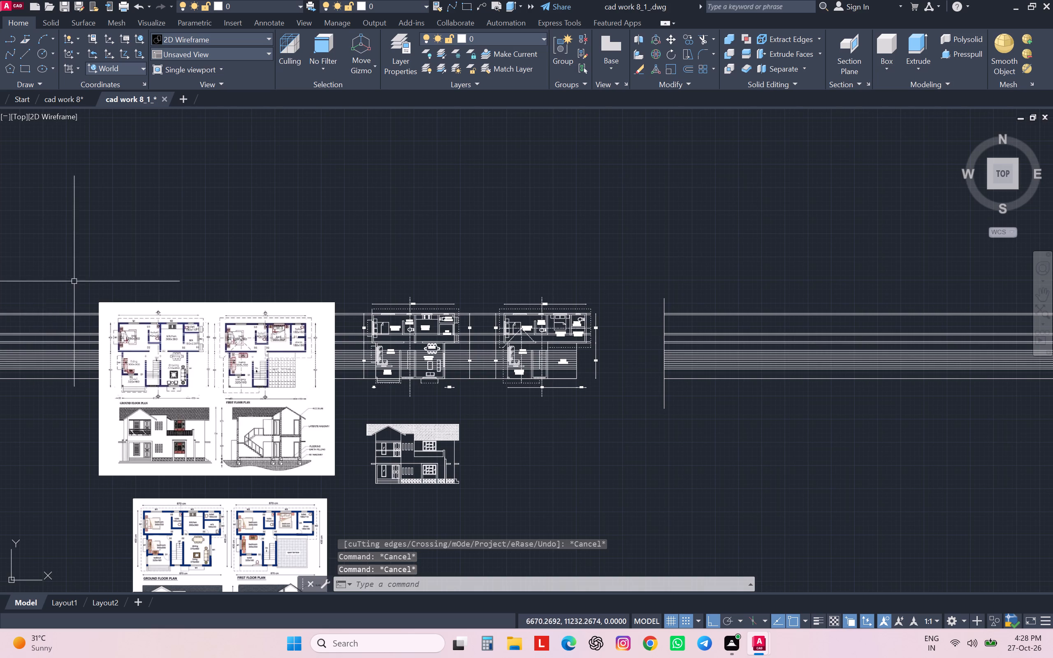
left_click(35, 417)
key("Delete")
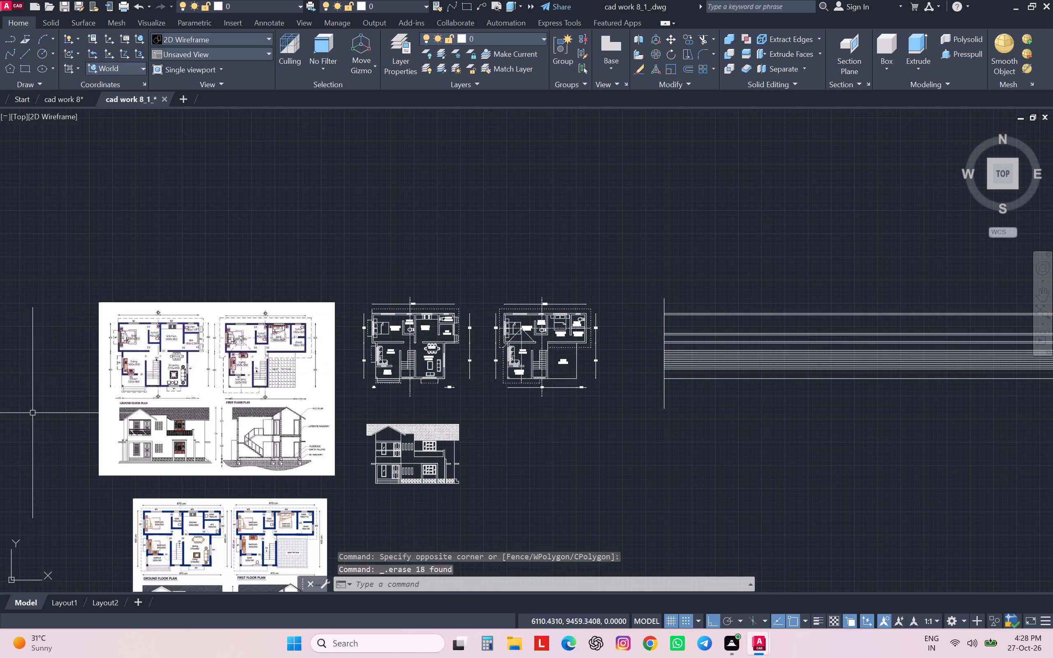
scroll(384, 327, "down", 1)
scroll(598, 387, "up", 2)
middle_click_drag(591, 383, 710, 461)
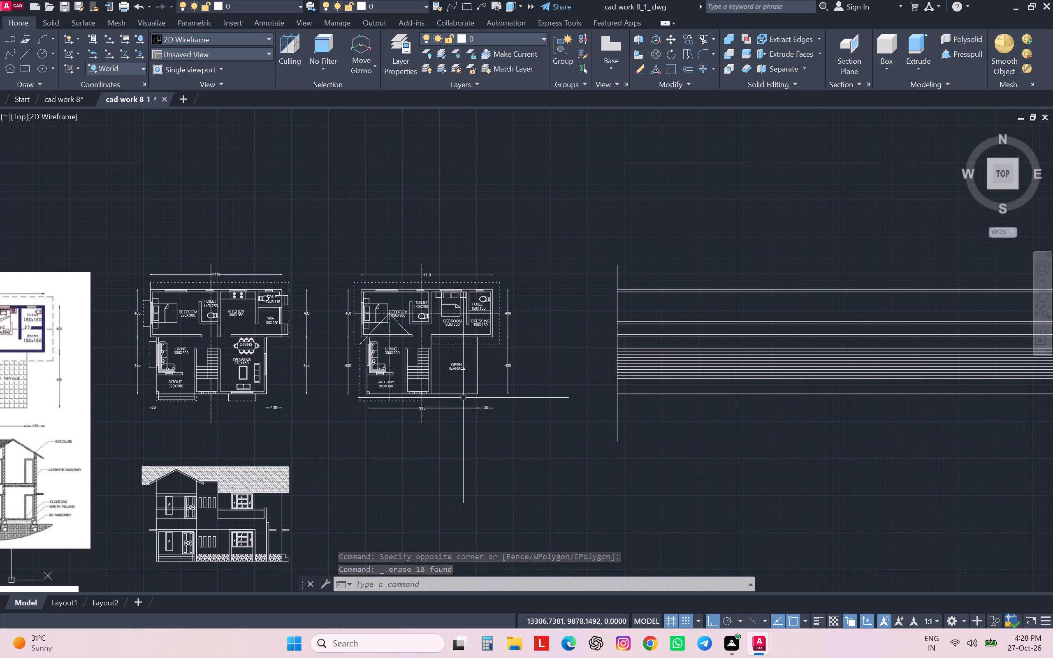
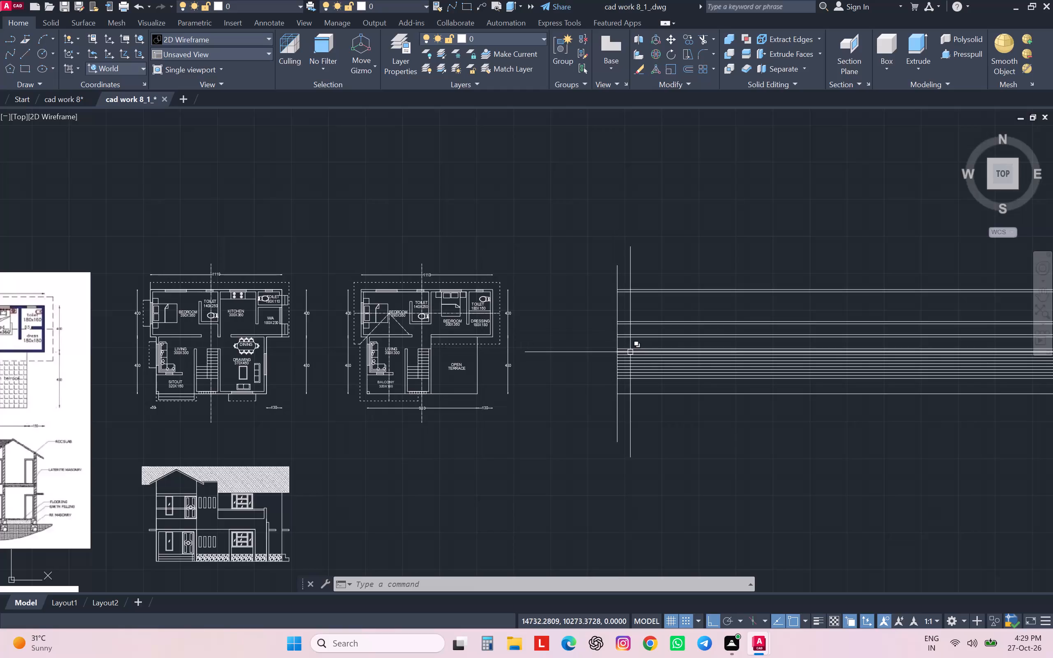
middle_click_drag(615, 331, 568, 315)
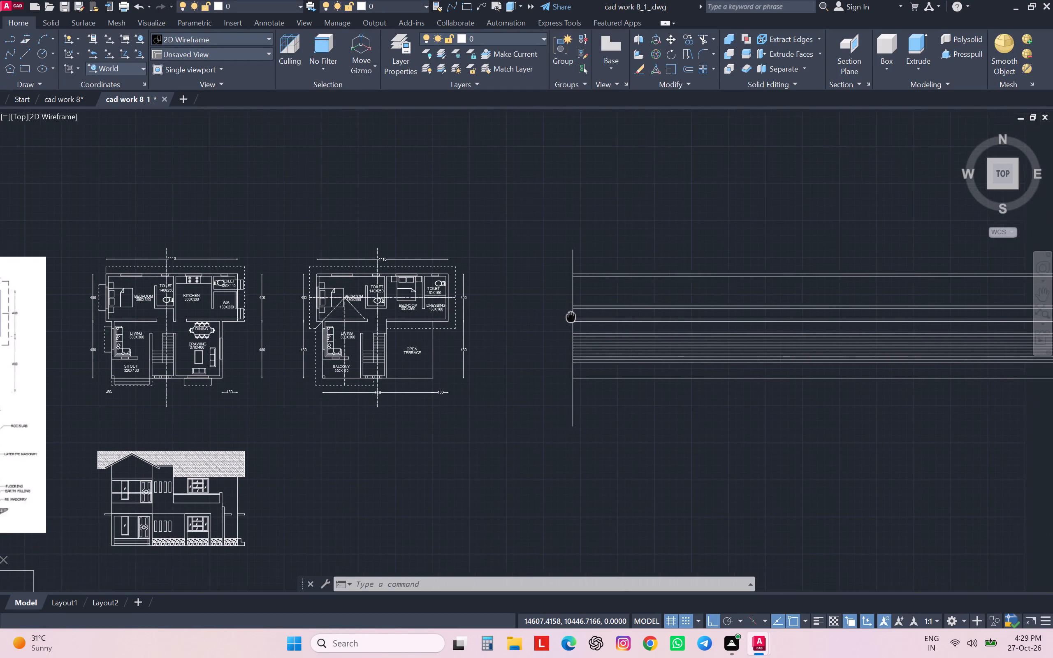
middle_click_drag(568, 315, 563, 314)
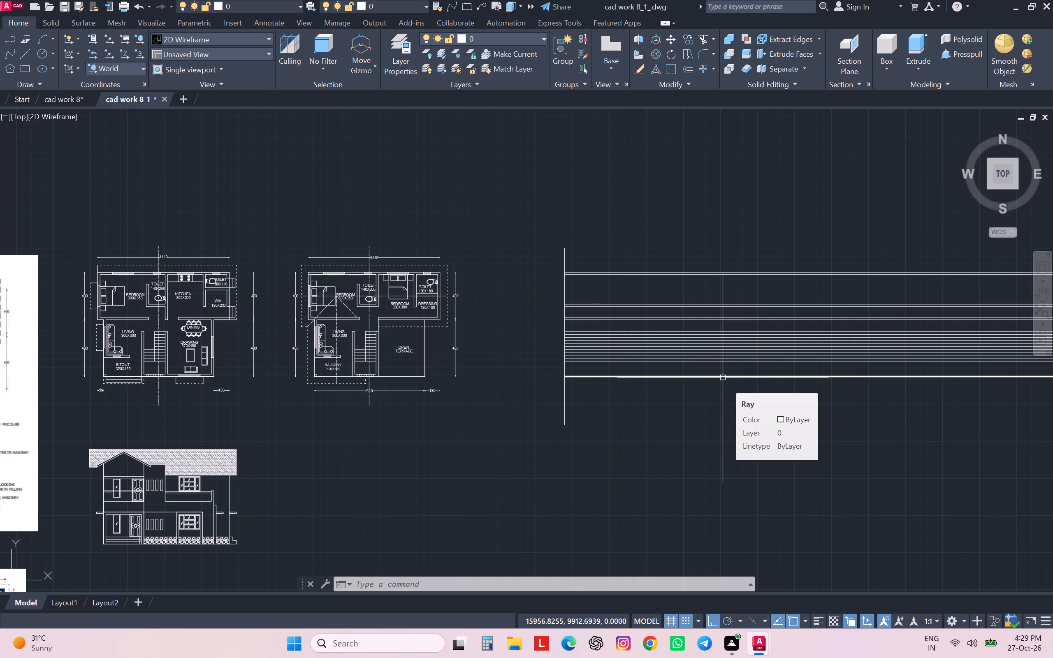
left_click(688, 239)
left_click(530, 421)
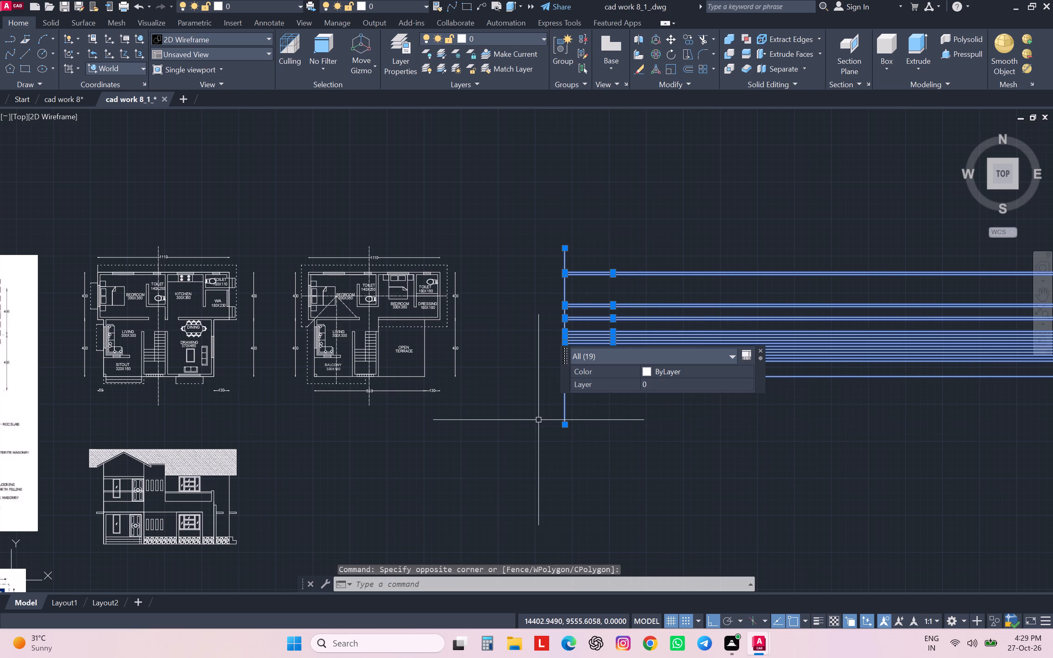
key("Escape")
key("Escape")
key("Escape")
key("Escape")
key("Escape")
Examine the first floor plan and the reference sheets alongside the projected construction lines.
scroll(580, 327, "up", 1)
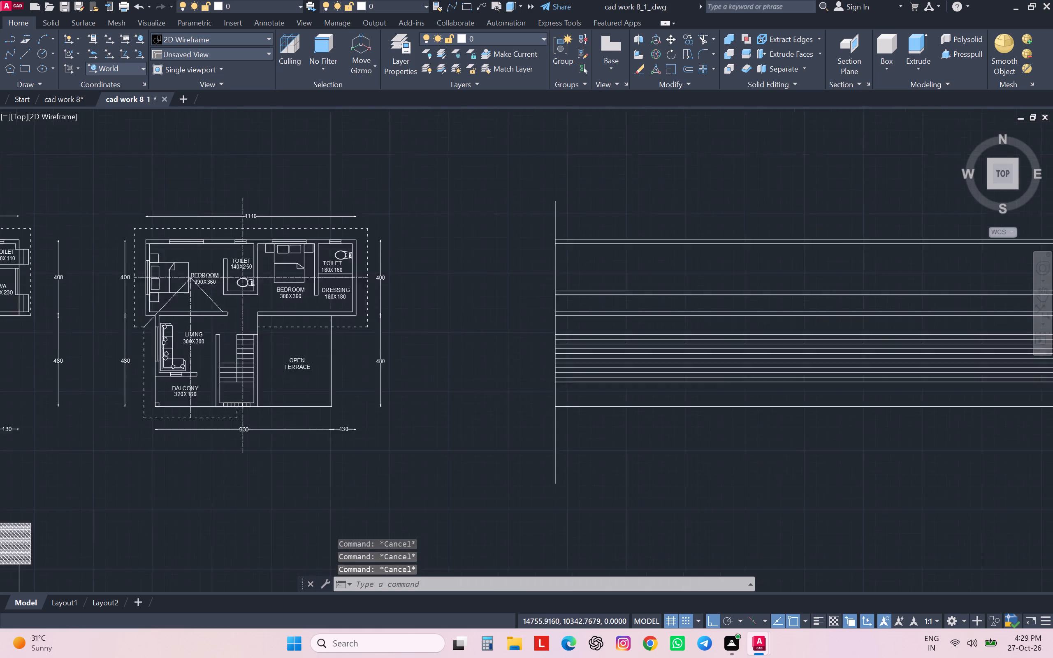
scroll(580, 327, "up", 2)
scroll(534, 352, "down", 3)
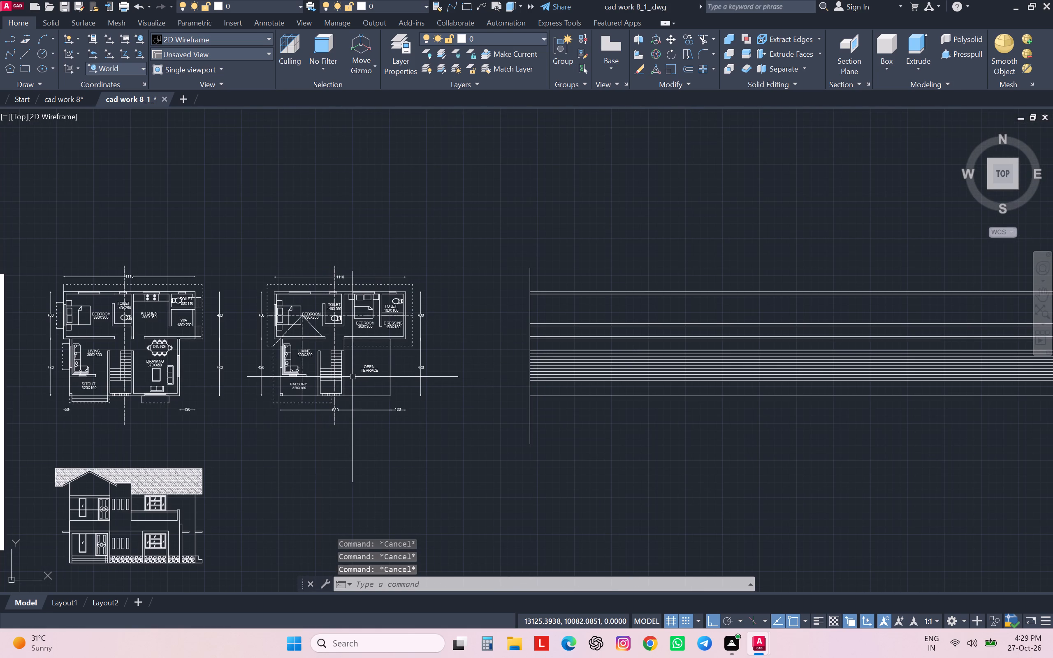
scroll(353, 377, "up", 2)
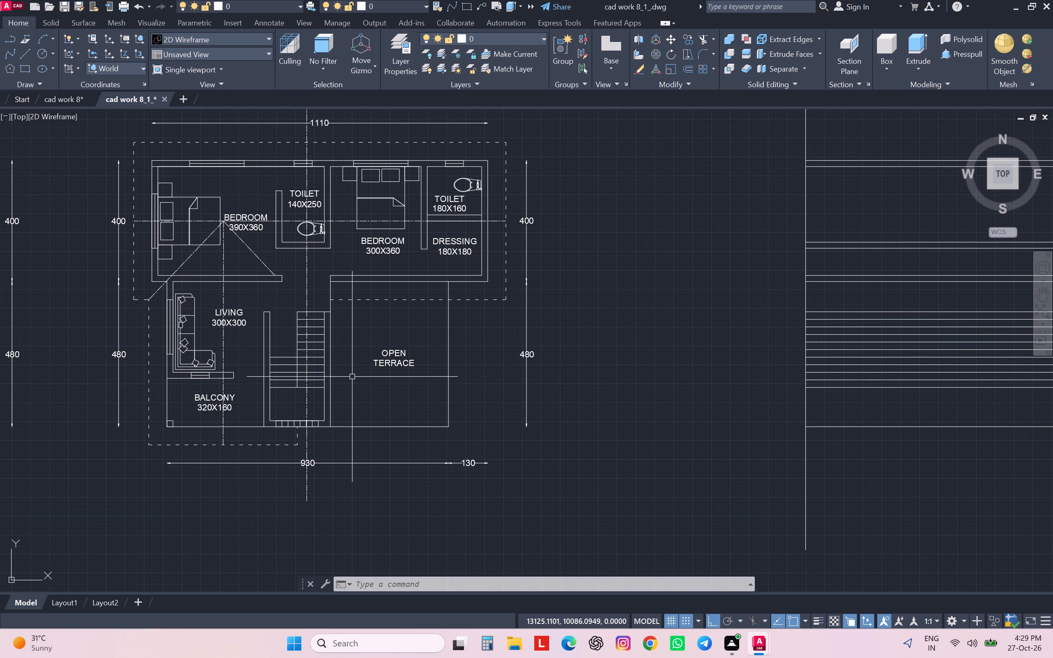
scroll(705, 380, "down", 1)
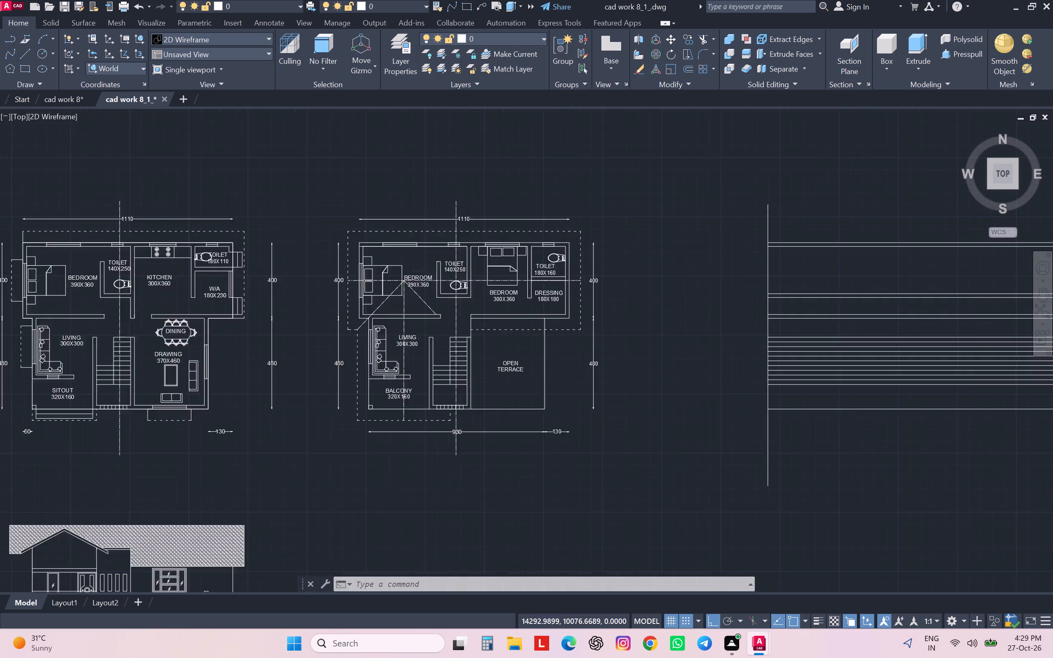
scroll(705, 380, "down", 1)
scroll(778, 379, "up", 1)
middle_click_drag(778, 379, 751, 286)
scroll(750, 286, "down", 2)
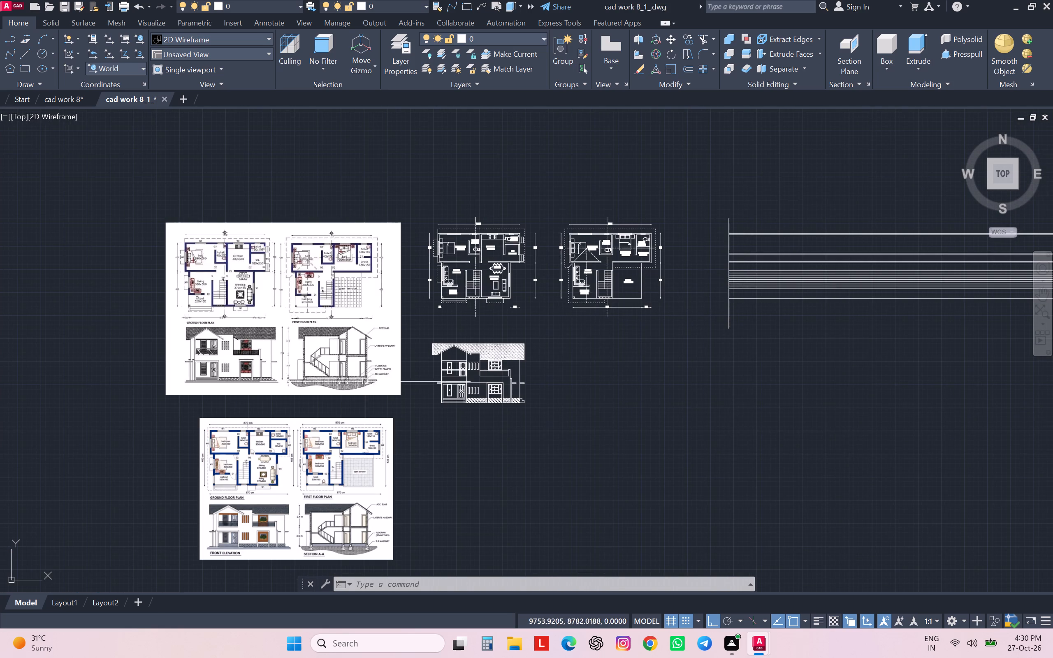
middle_click_drag(743, 343, 582, 395)
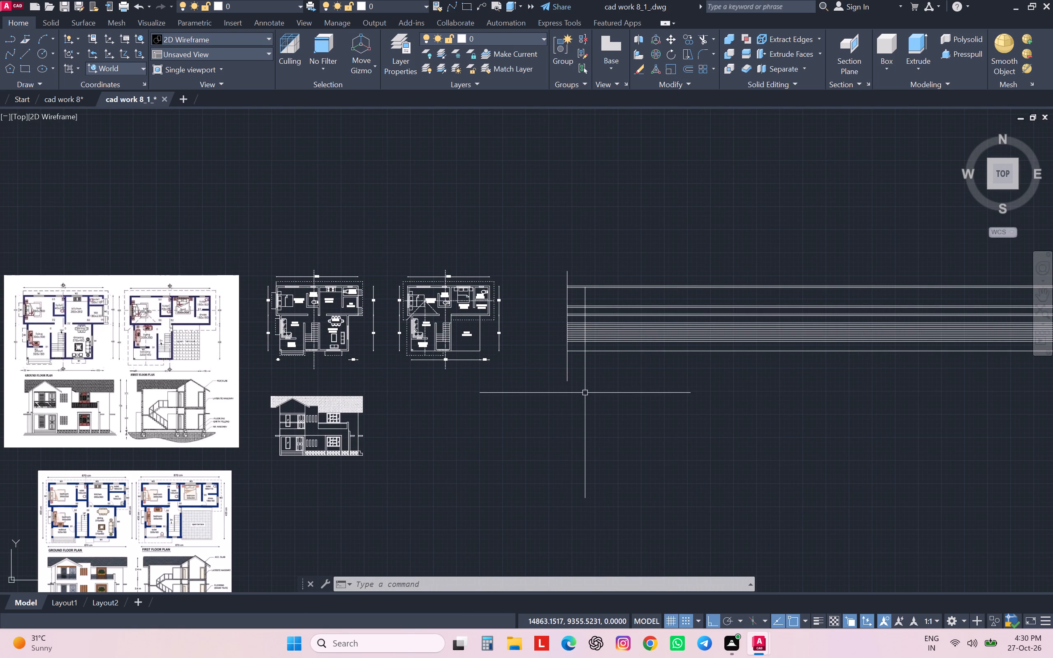
Offset the vertical line at the start of the construction lines by 20, on the side away from the first floor plan.
scroll(573, 332, "up", 3)
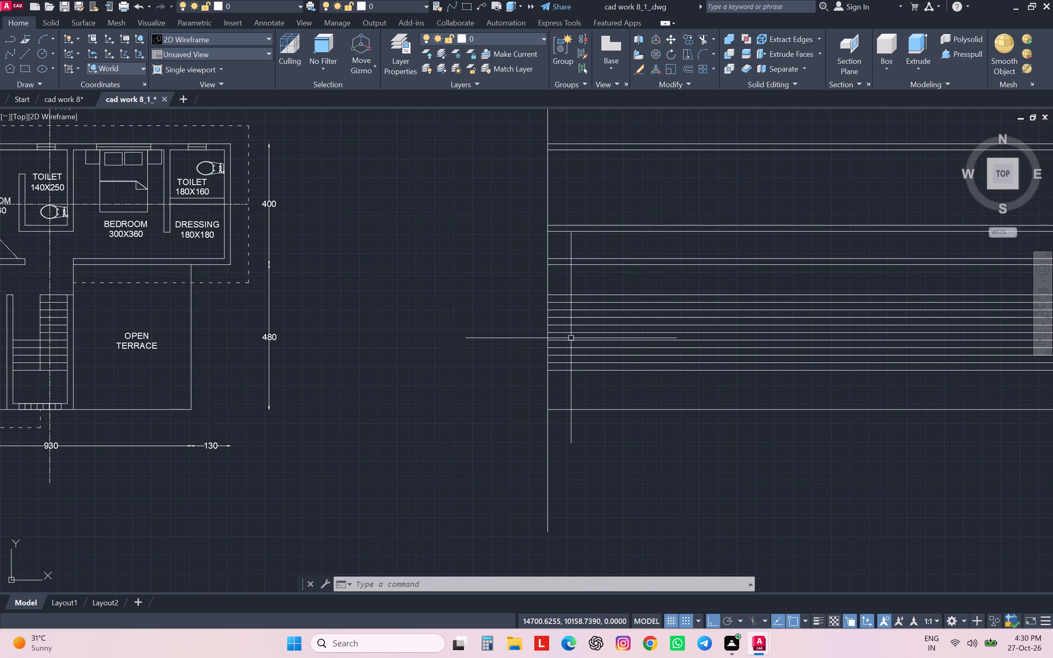
key("o")
key("Return")
type("20")
key("Return")
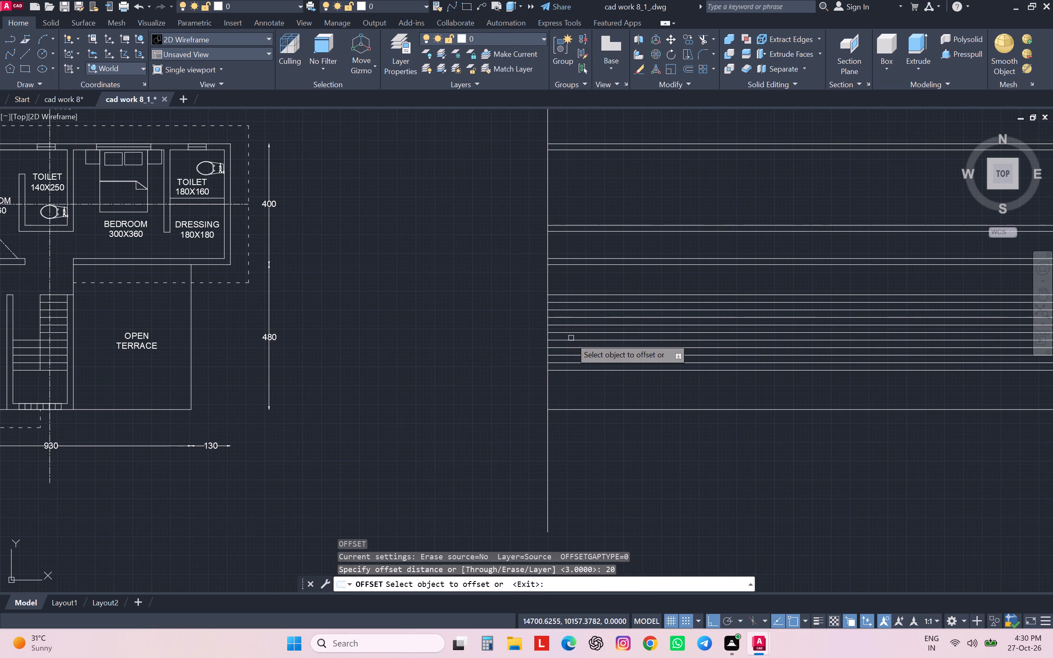
left_click(549, 278)
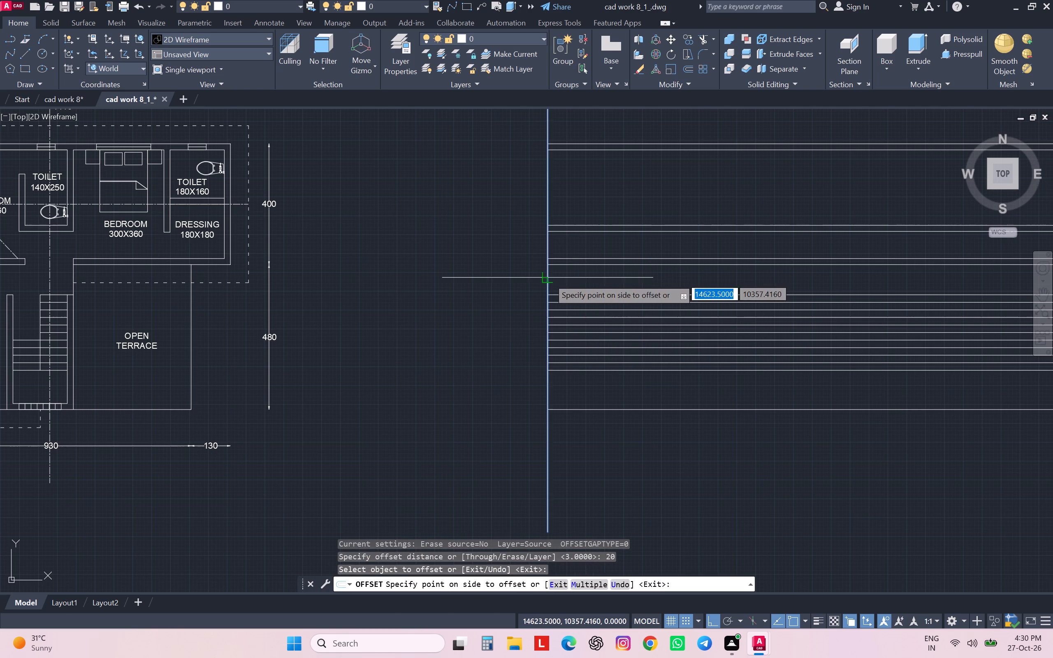
left_click(608, 287)
Examine the walls and staircase in the section drawing on the upper reference sheet.
scroll(608, 287, "down", 2)
scroll(605, 298, "up", 1)
scroll(583, 342, "down", 2)
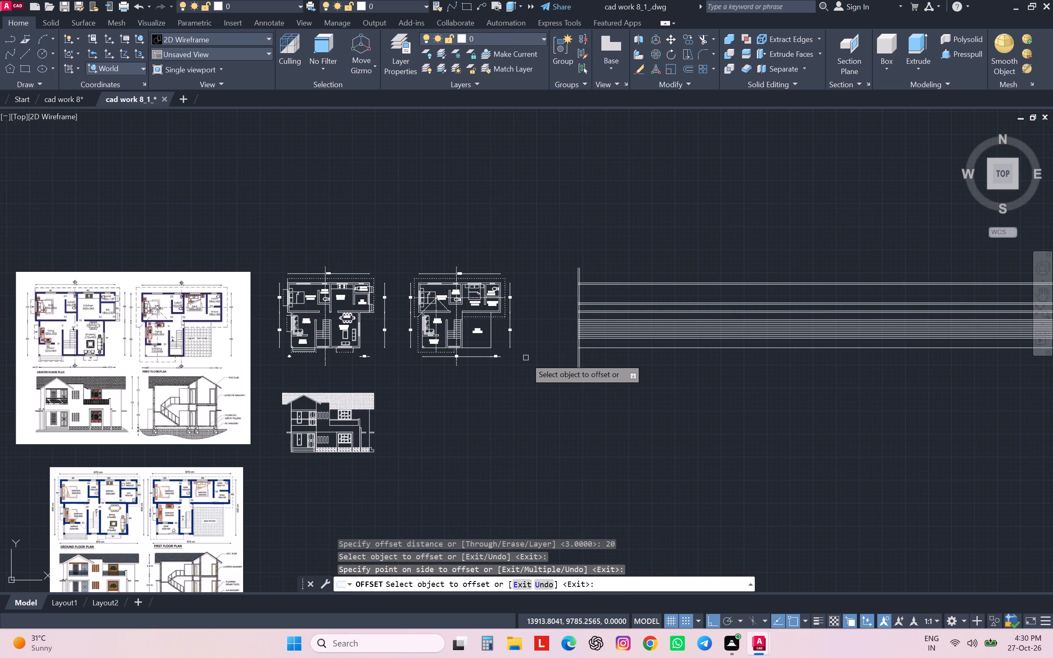
scroll(144, 417, "up", 2)
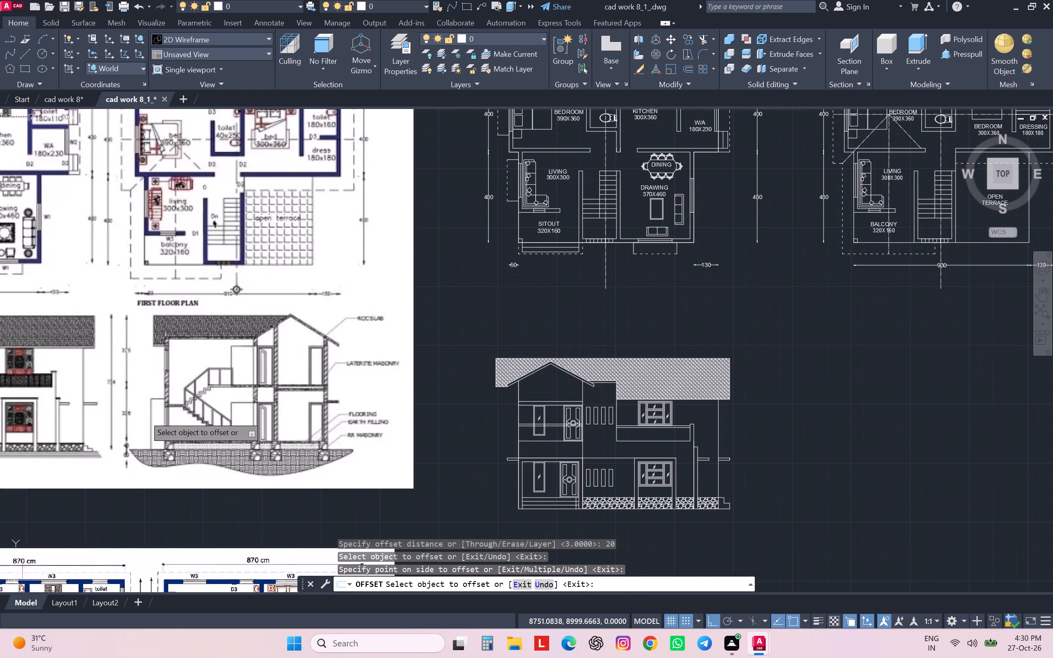
scroll(230, 410, "up", 2)
scroll(230, 410, "down", 1)
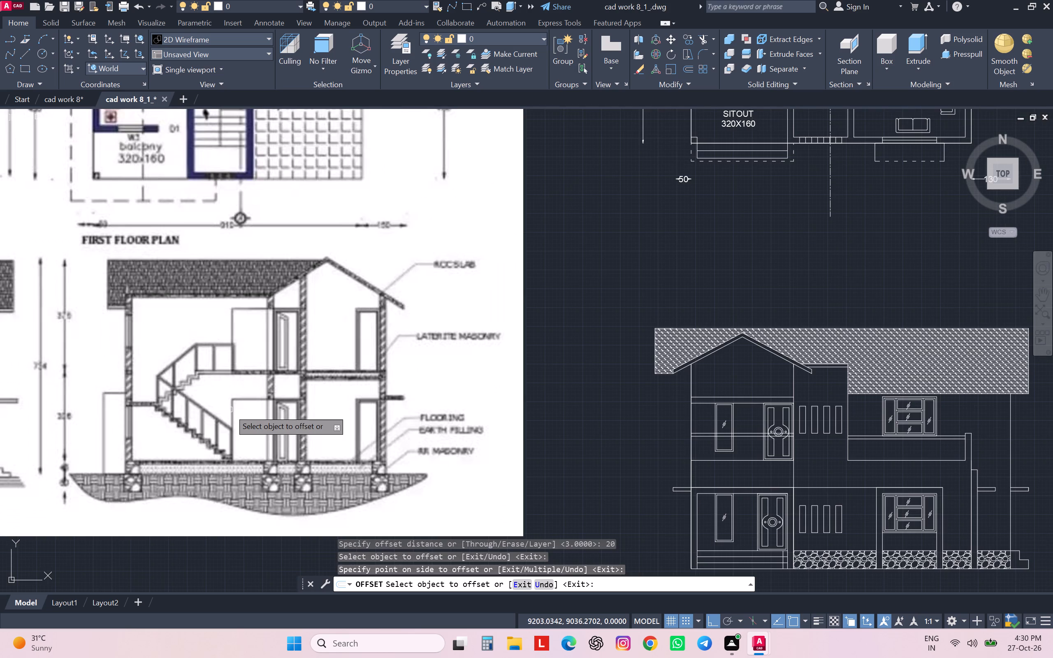
scroll(230, 410, "down", 4)
scroll(230, 410, "up", 1)
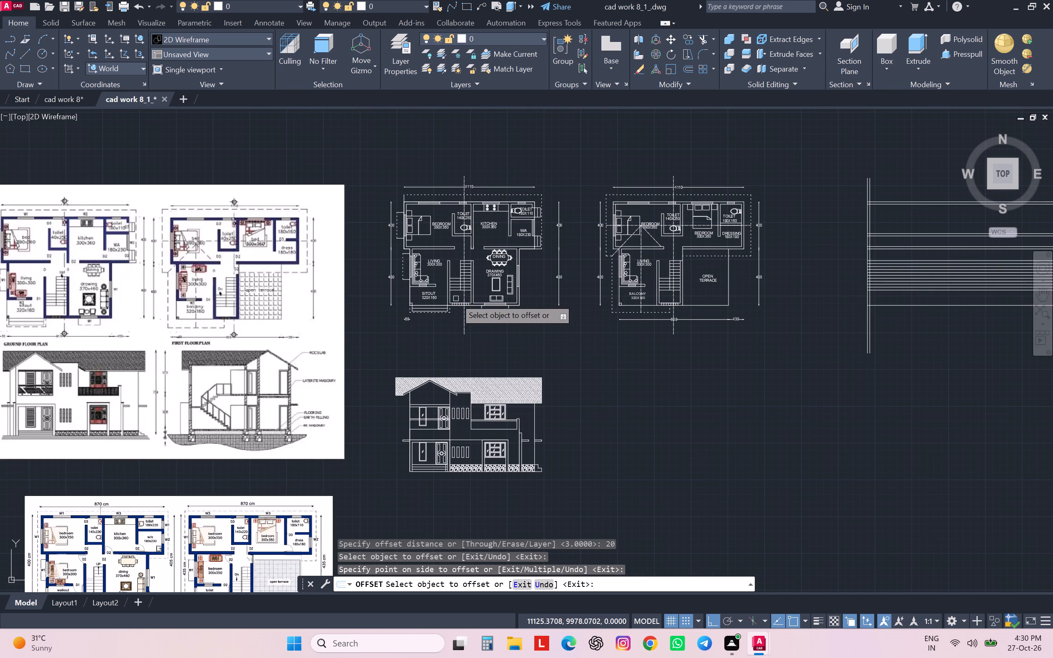
Measure the staircase landing's depth on the ground floor plan, from the last tread line to the outer wall's inner face.
scroll(456, 299, "down", 1)
scroll(456, 299, "up", 5)
key("Escape")
key("Escape")
key("Escape")
key("Escape")
key("Escape")
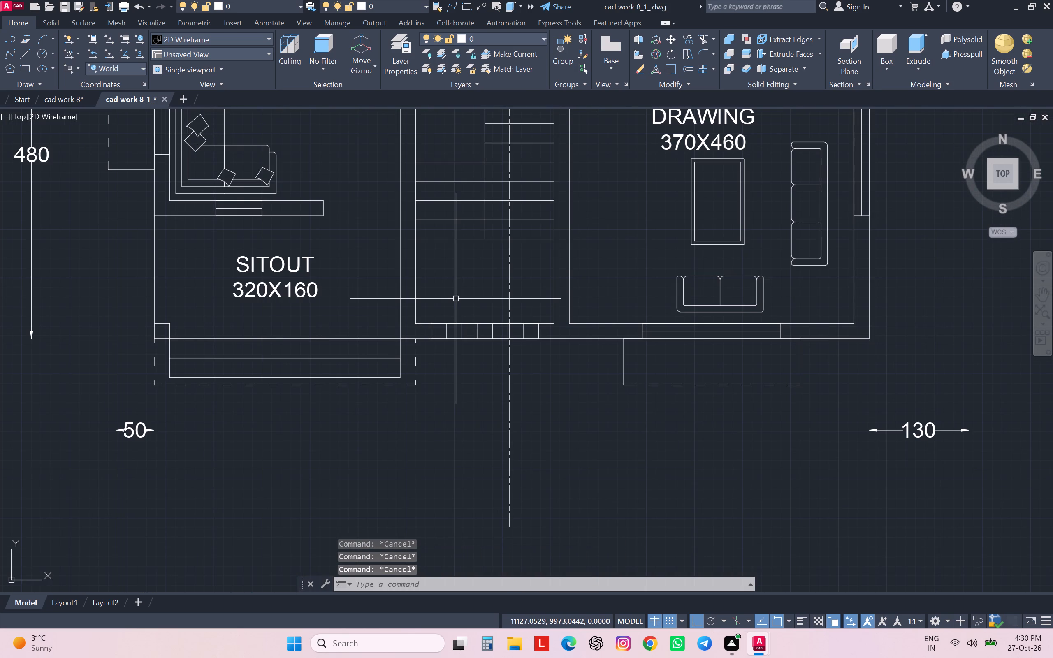
type("DA")
key("space")
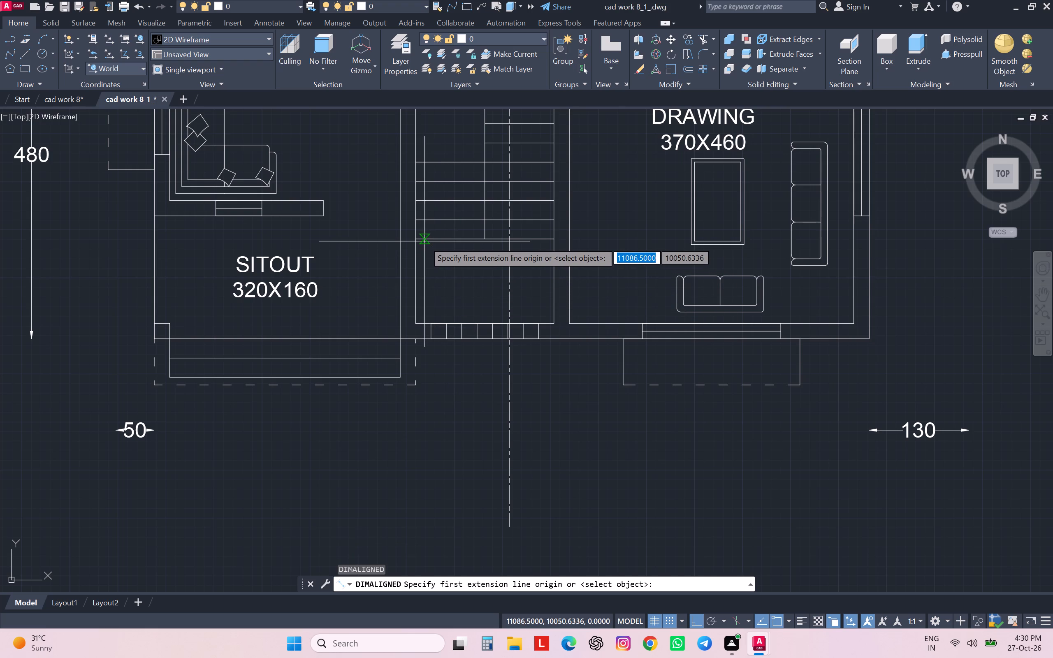
left_click(419, 241)
left_click(419, 322)
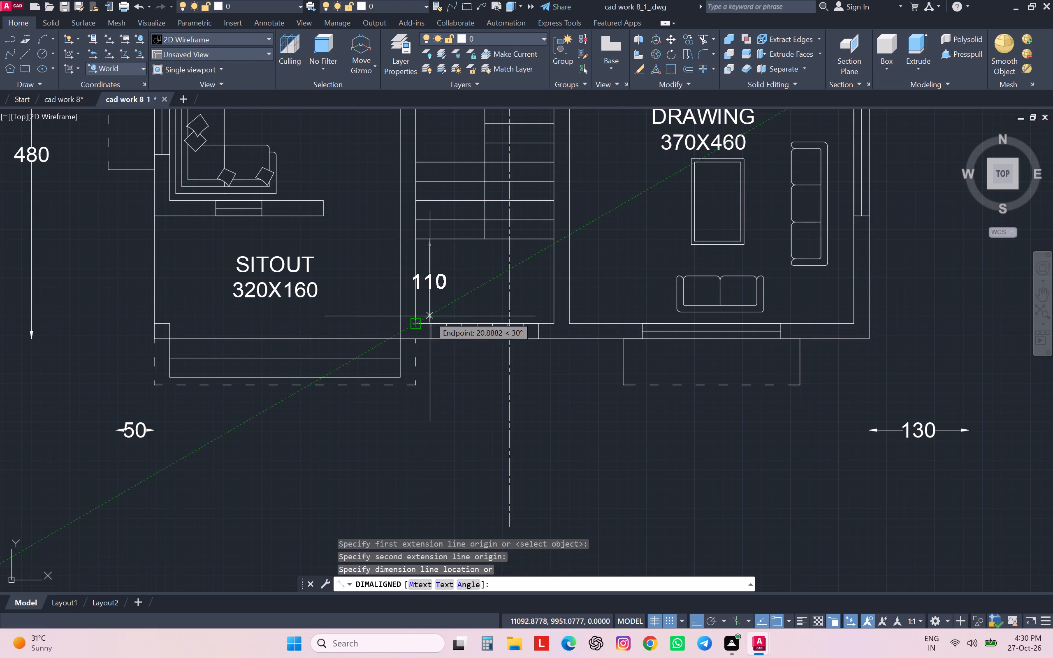
key("Escape")
Offset the second vertical line of the section setup by 110, away from the first floor plan.
scroll(430, 315, "down", 3)
middle_click_drag(707, 386, 512, 331)
scroll(512, 331, "down", 1)
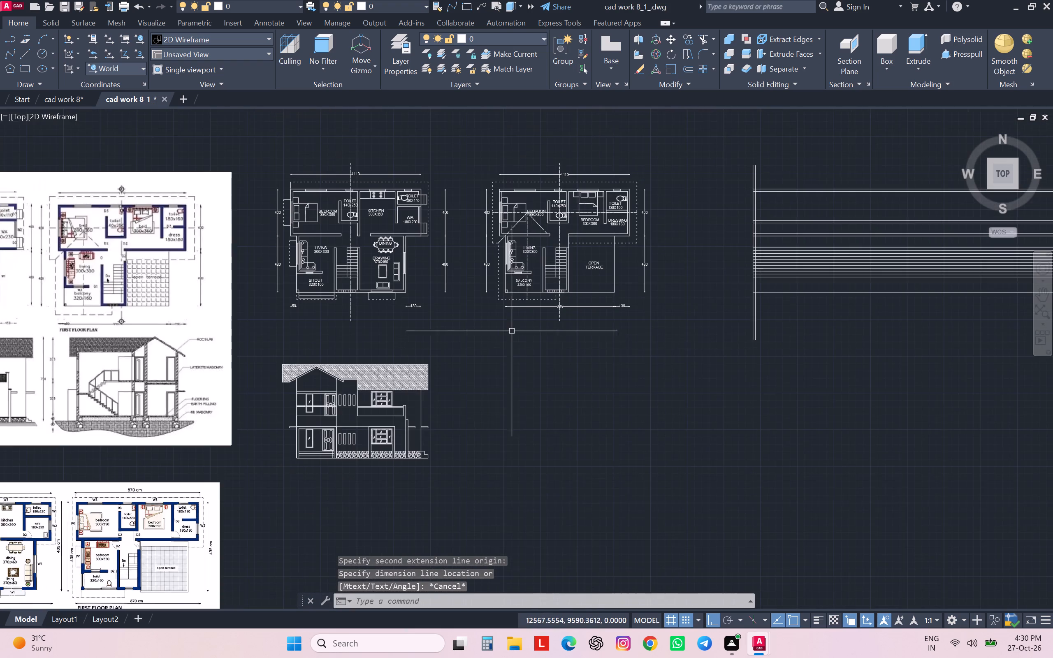
scroll(844, 332, "up", 1)
middle_click_drag(844, 332, 883, 394)
scroll(883, 394, "down", 5)
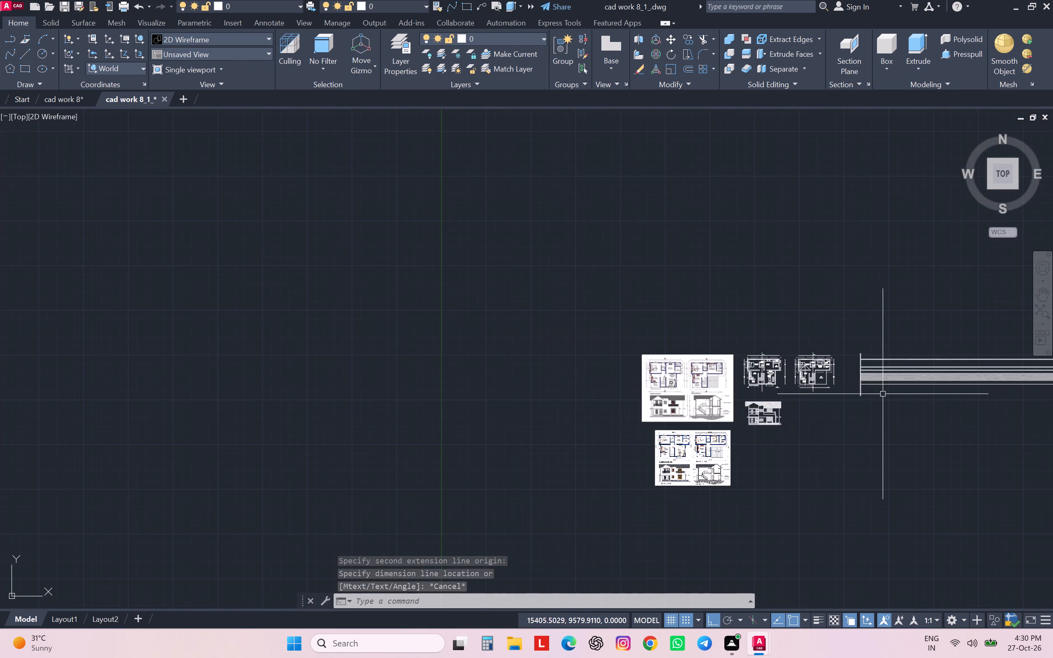
scroll(883, 393, "up", 3)
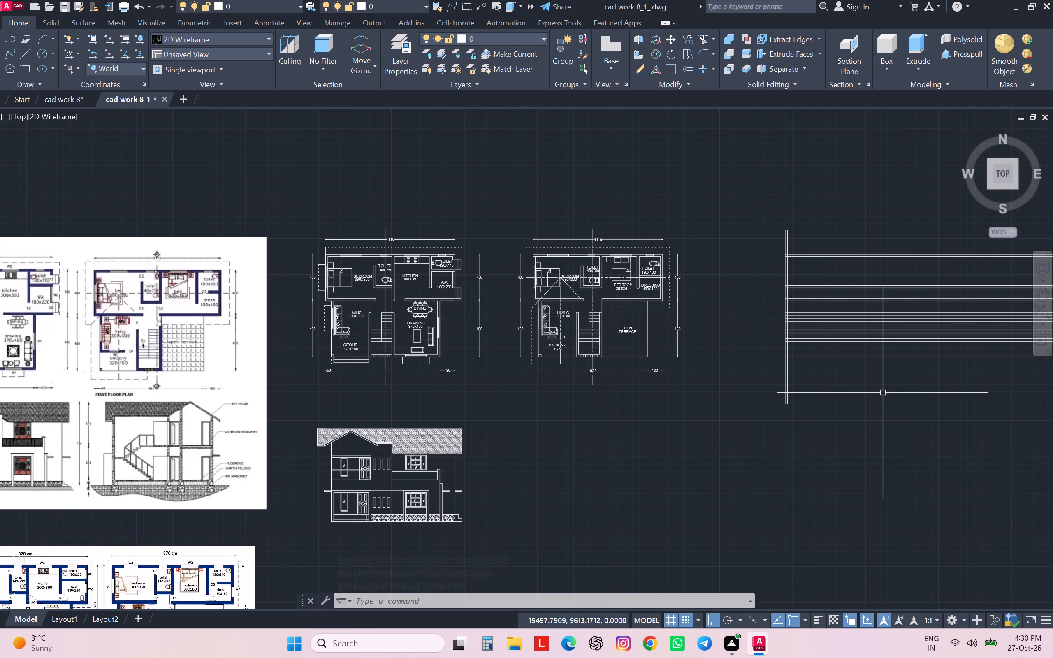
middle_click_drag(877, 386, 826, 412)
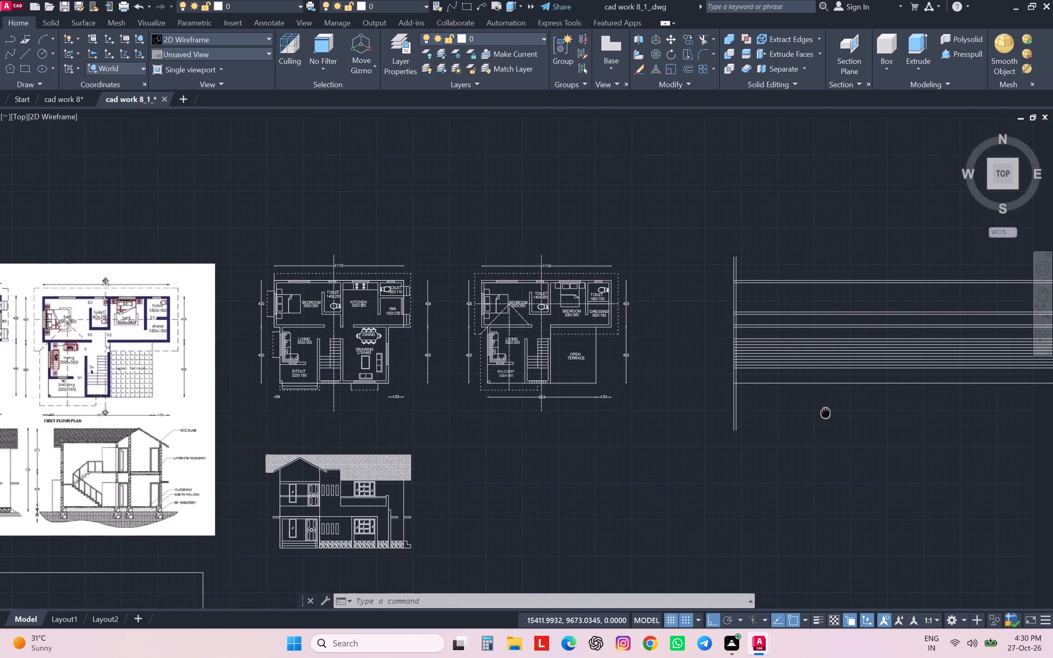
middle_click_drag(826, 412, 824, 413)
scroll(765, 353, "up", 3)
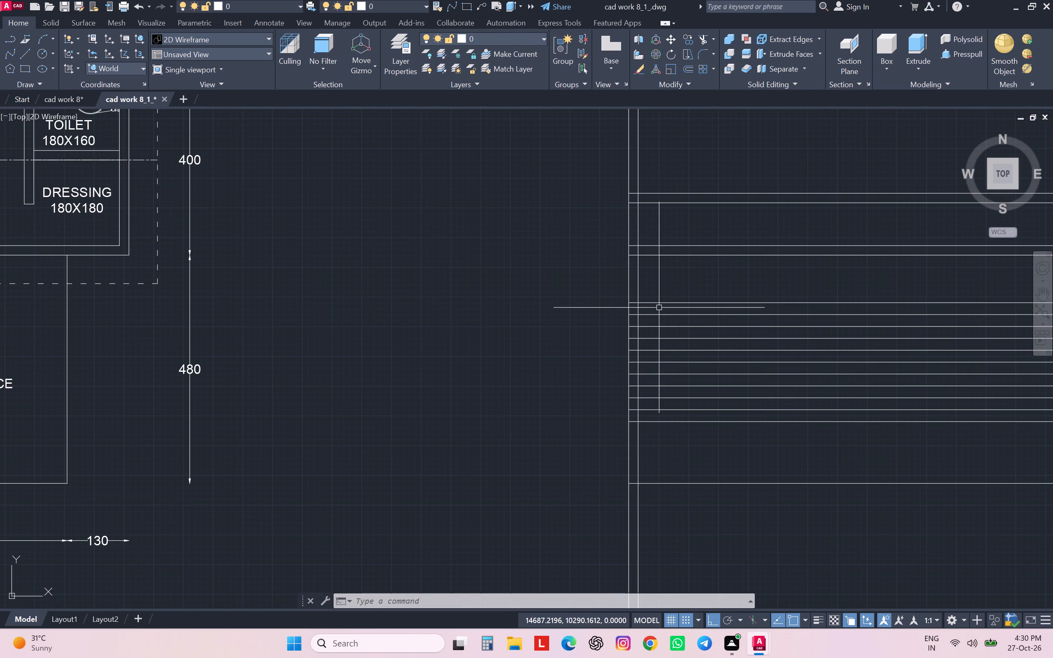
key("o")
key("Return")
type("110")
key("Return")
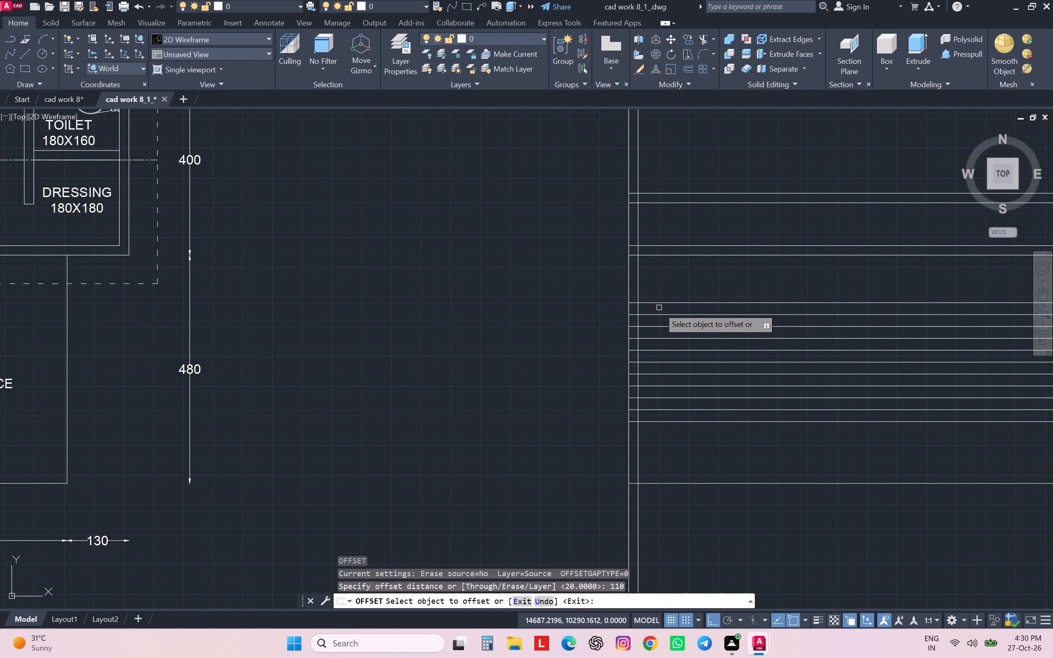
left_click(638, 284)
left_click(739, 293)
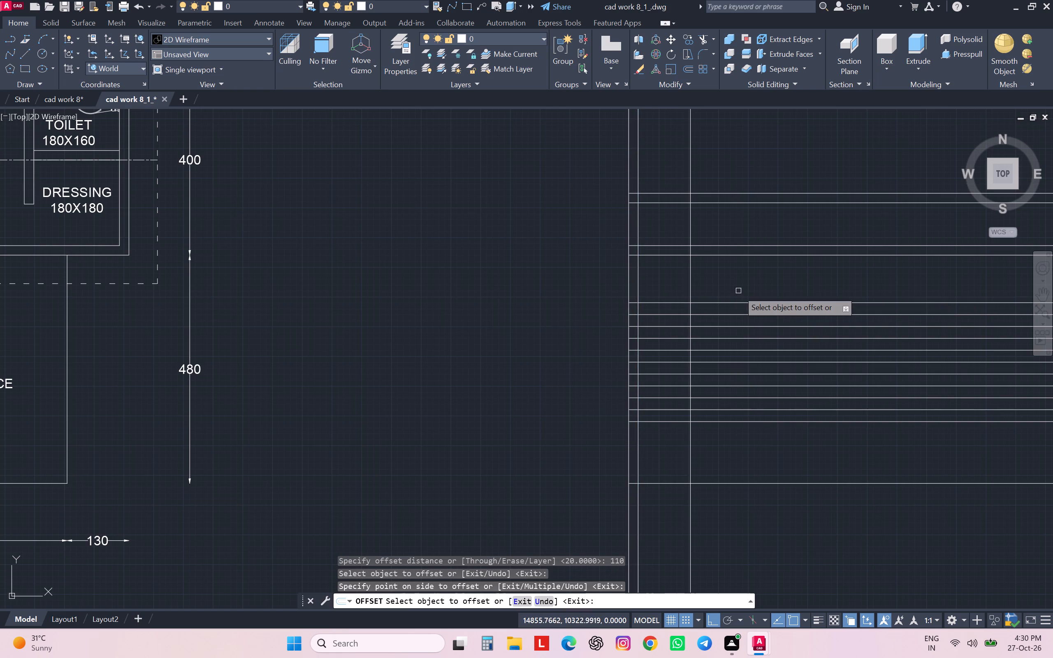
Measure the stair flight's length on the first floor plan, from the landing edge to the farthest tread line.
scroll(730, 289, "down", 3)
scroll(503, 328, "up", 2)
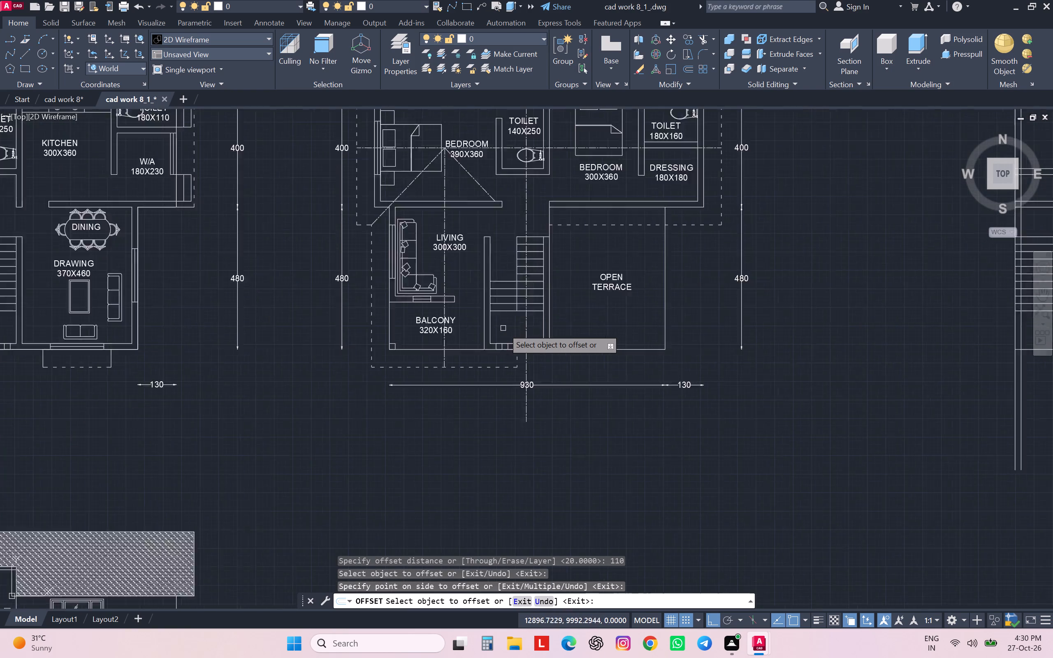
scroll(503, 328, "up", 1)
middle_click_drag(502, 315, 514, 354)
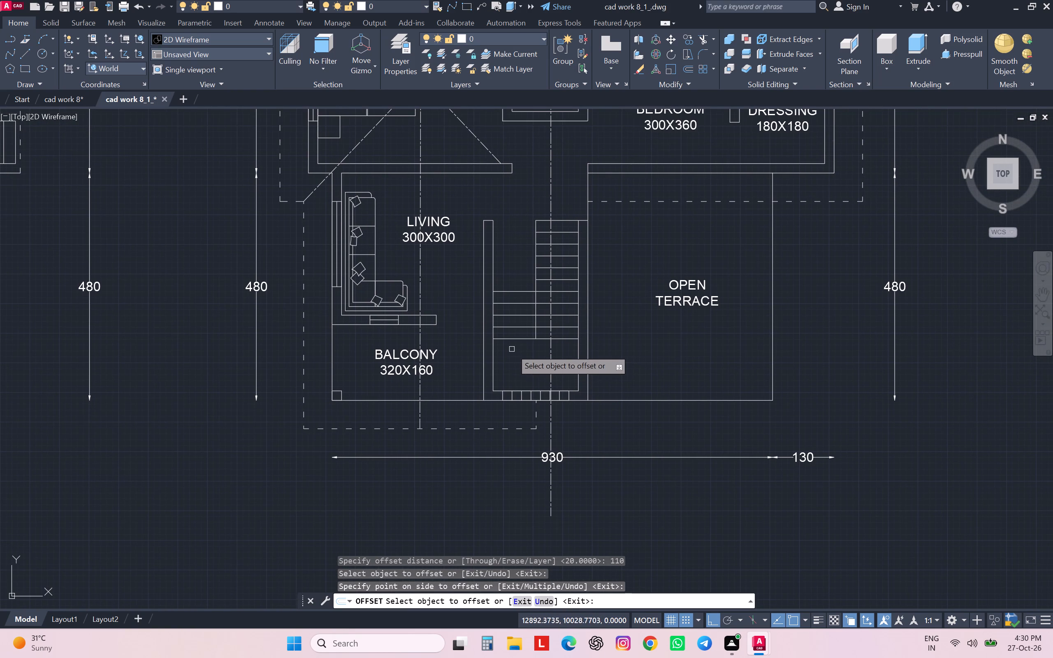
key("Escape")
key("Escape")
key("Escape")
key("Escape")
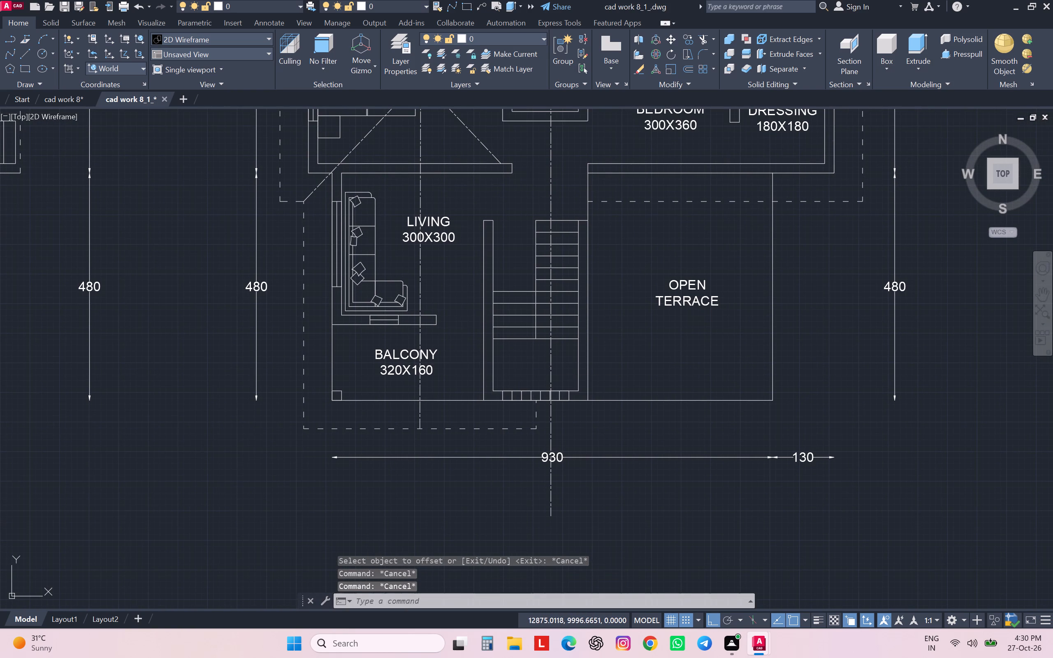
type("DA")
key("space")
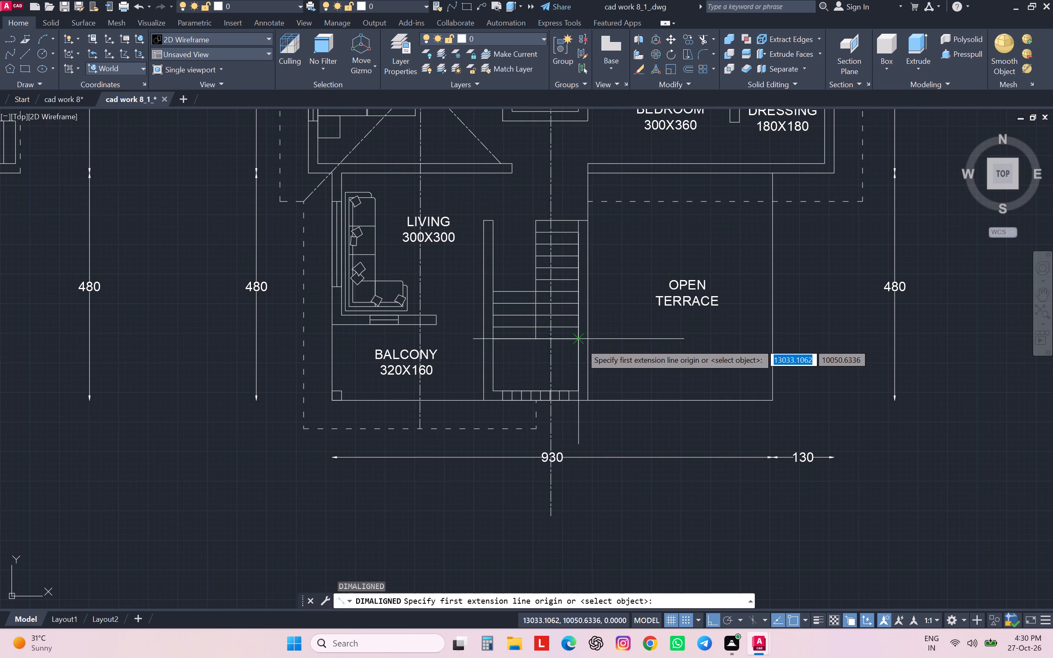
left_click(581, 343)
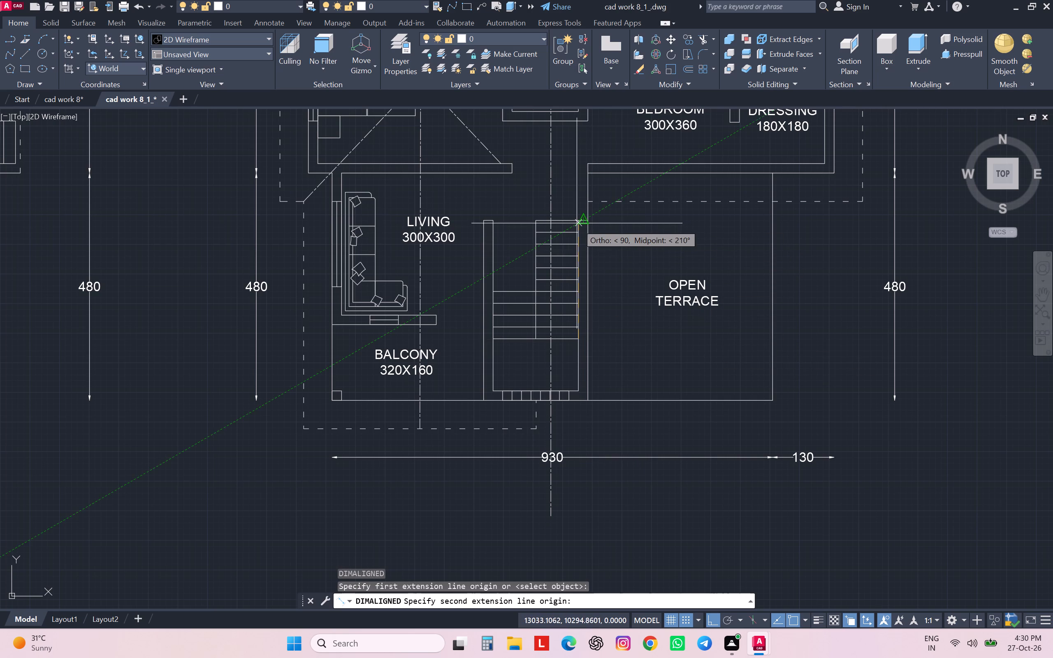
scroll(577, 223, "up", 4)
scroll(577, 223, "down", 2)
left_click(582, 214)
scroll(582, 214, "down", 3)
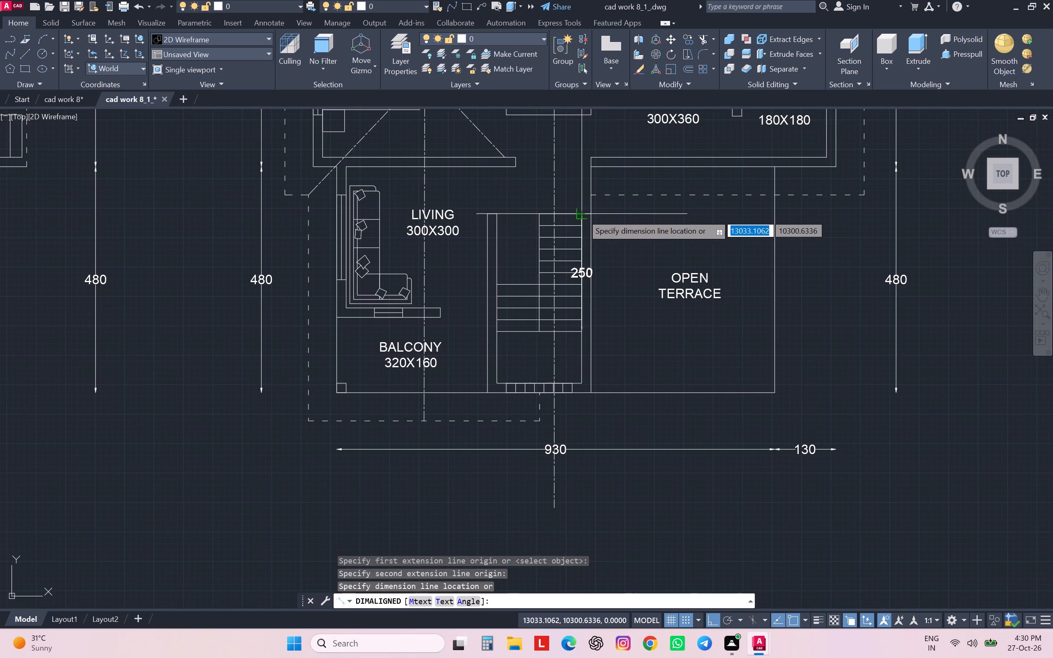
key("Escape")
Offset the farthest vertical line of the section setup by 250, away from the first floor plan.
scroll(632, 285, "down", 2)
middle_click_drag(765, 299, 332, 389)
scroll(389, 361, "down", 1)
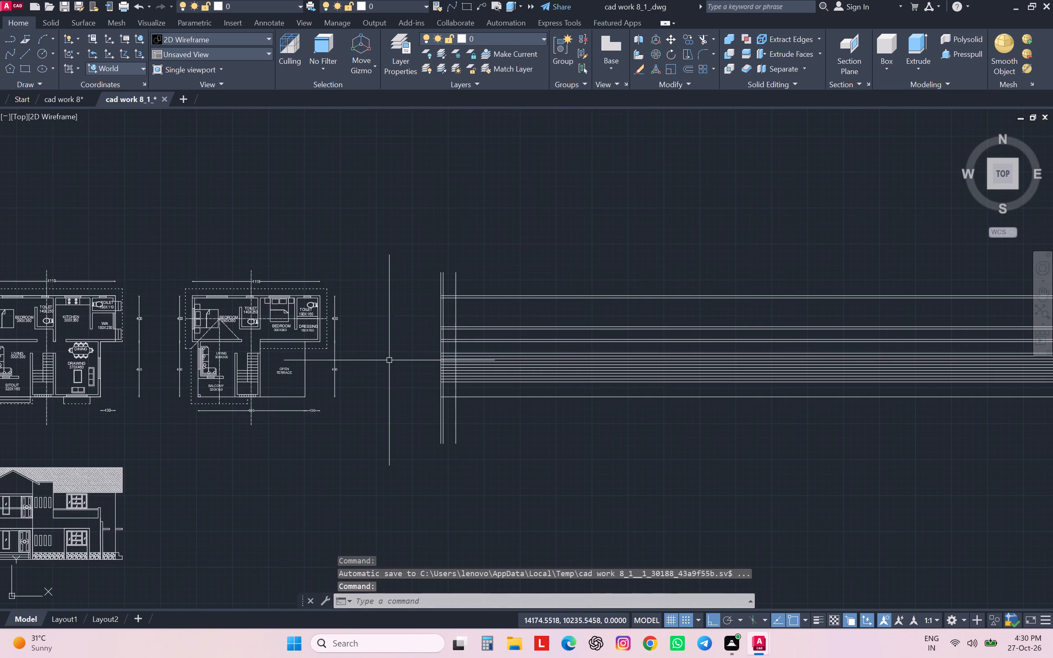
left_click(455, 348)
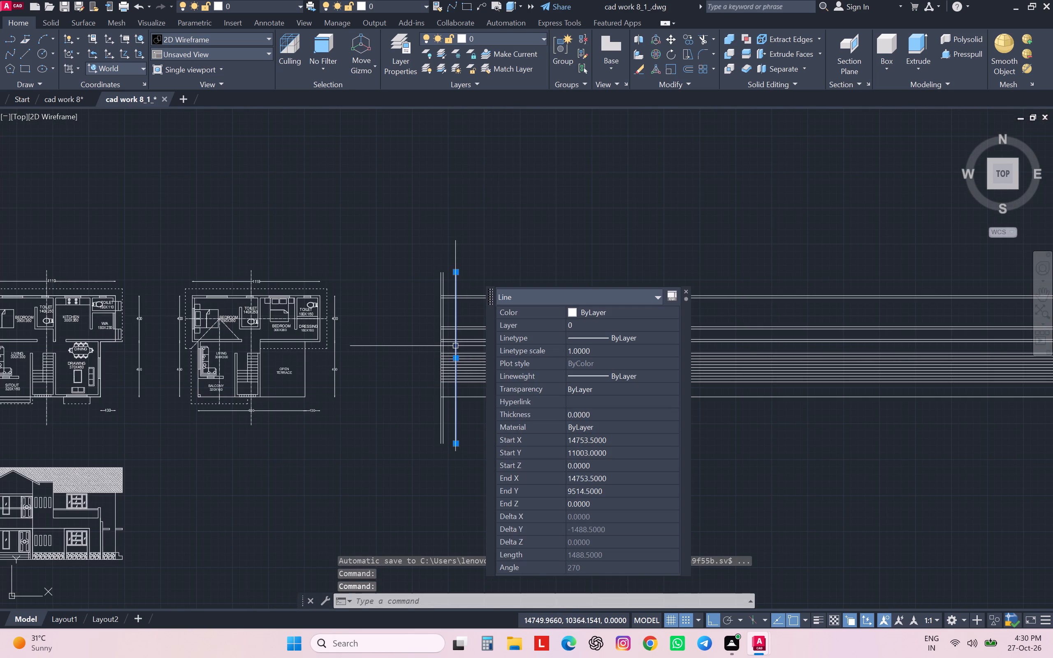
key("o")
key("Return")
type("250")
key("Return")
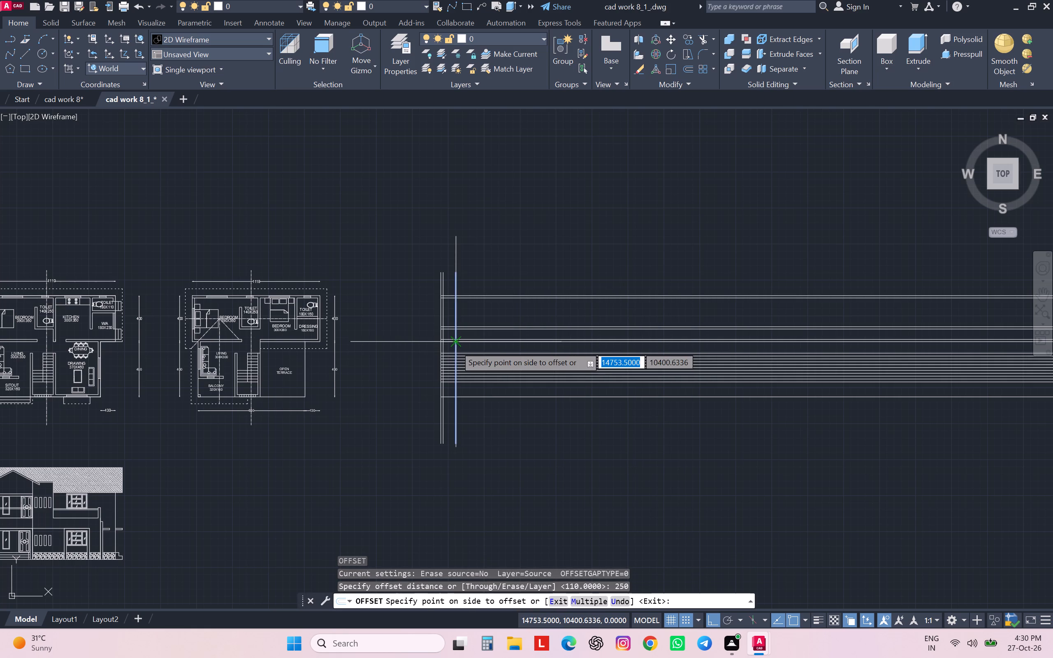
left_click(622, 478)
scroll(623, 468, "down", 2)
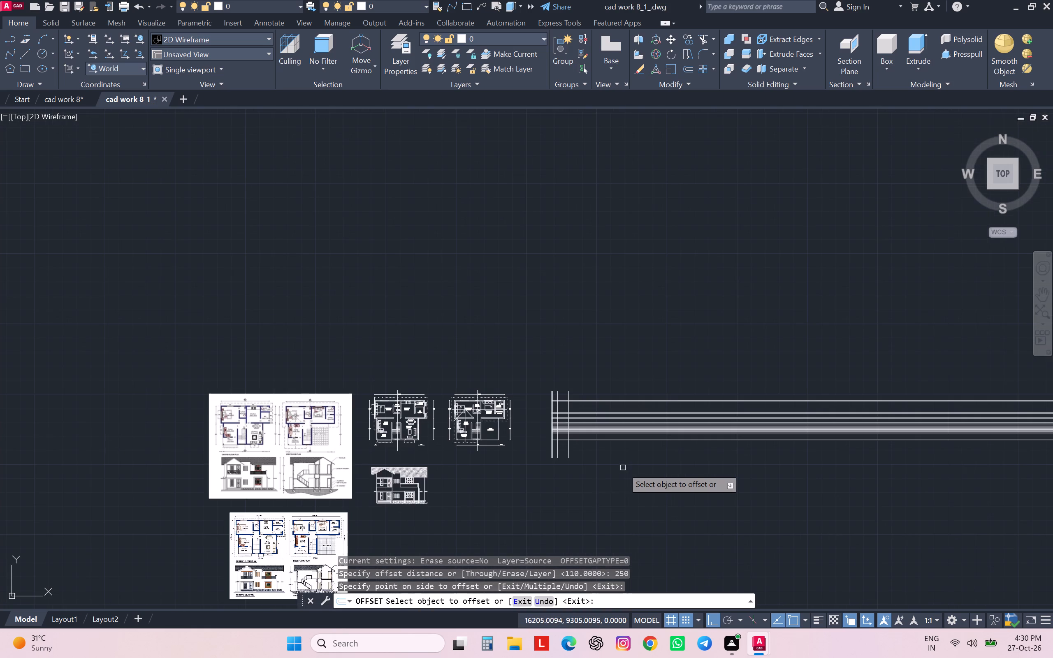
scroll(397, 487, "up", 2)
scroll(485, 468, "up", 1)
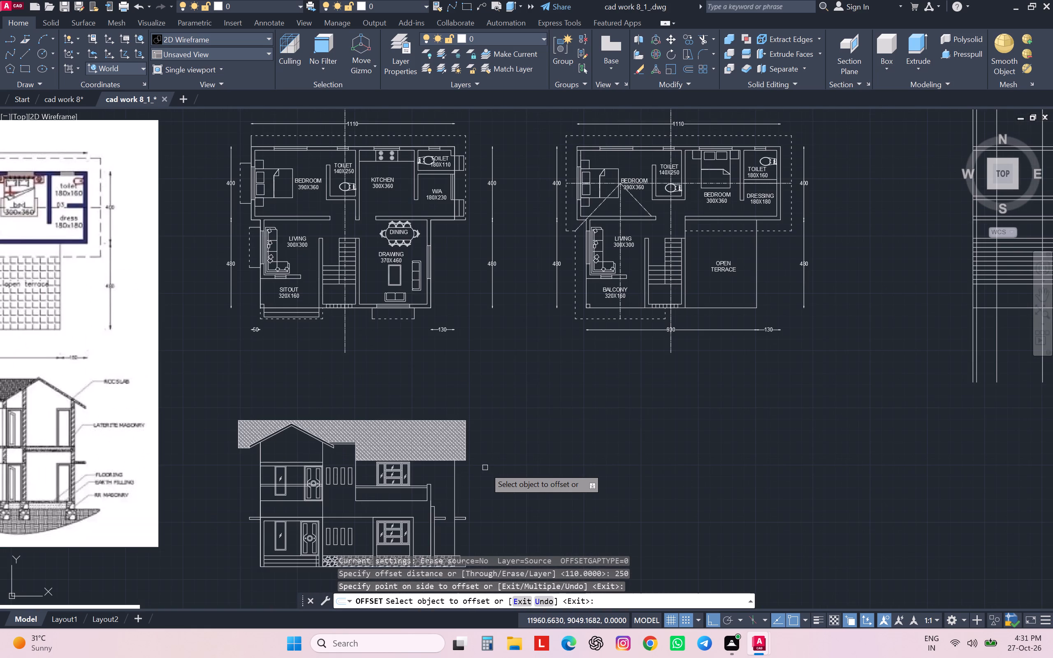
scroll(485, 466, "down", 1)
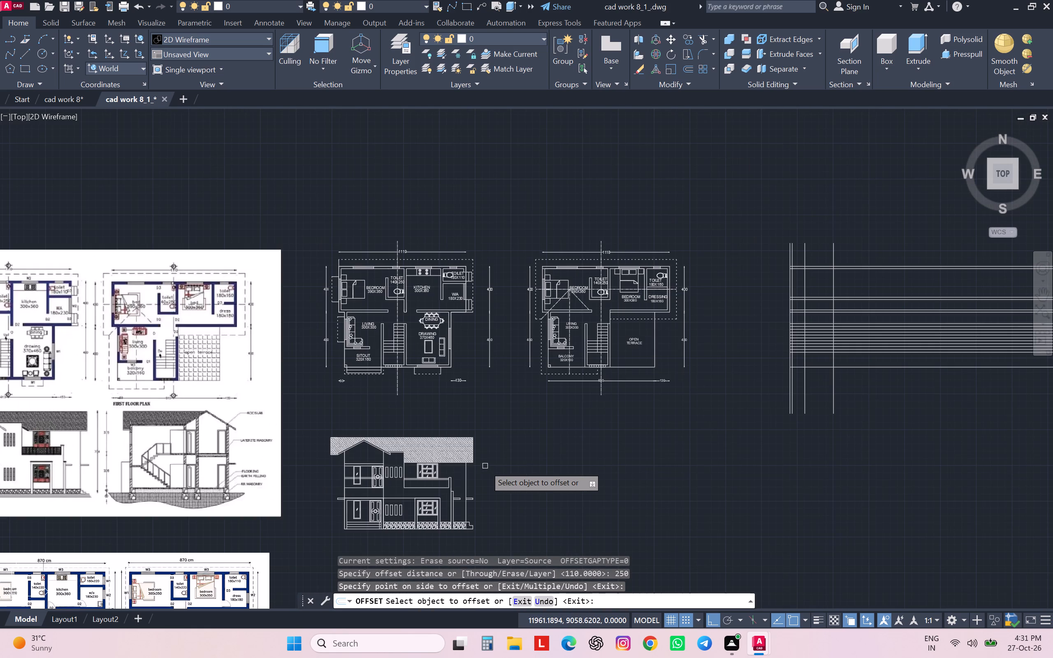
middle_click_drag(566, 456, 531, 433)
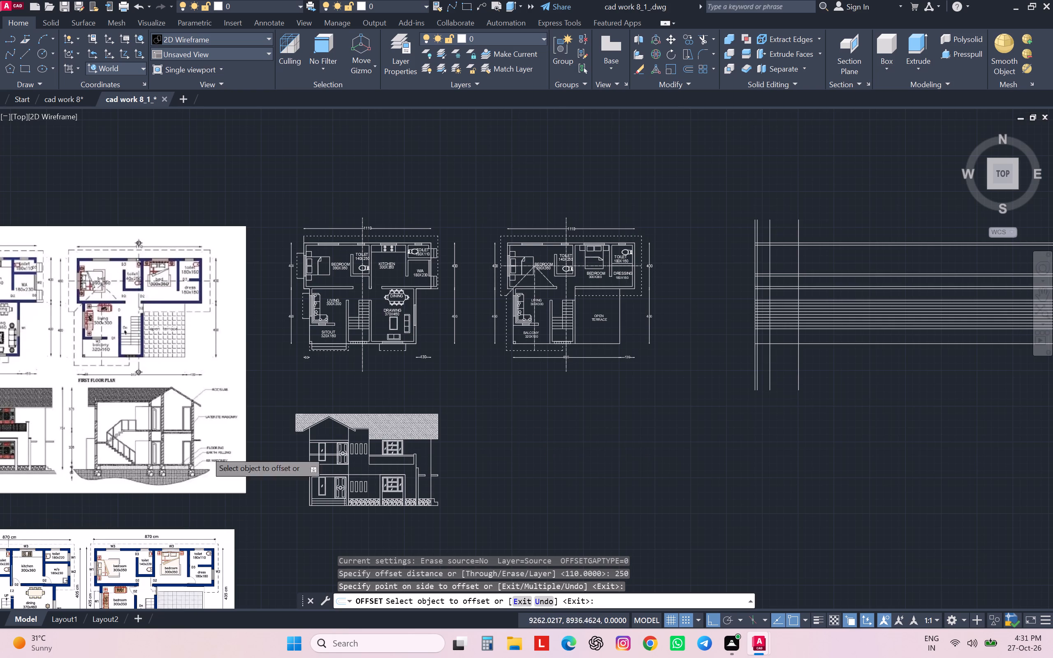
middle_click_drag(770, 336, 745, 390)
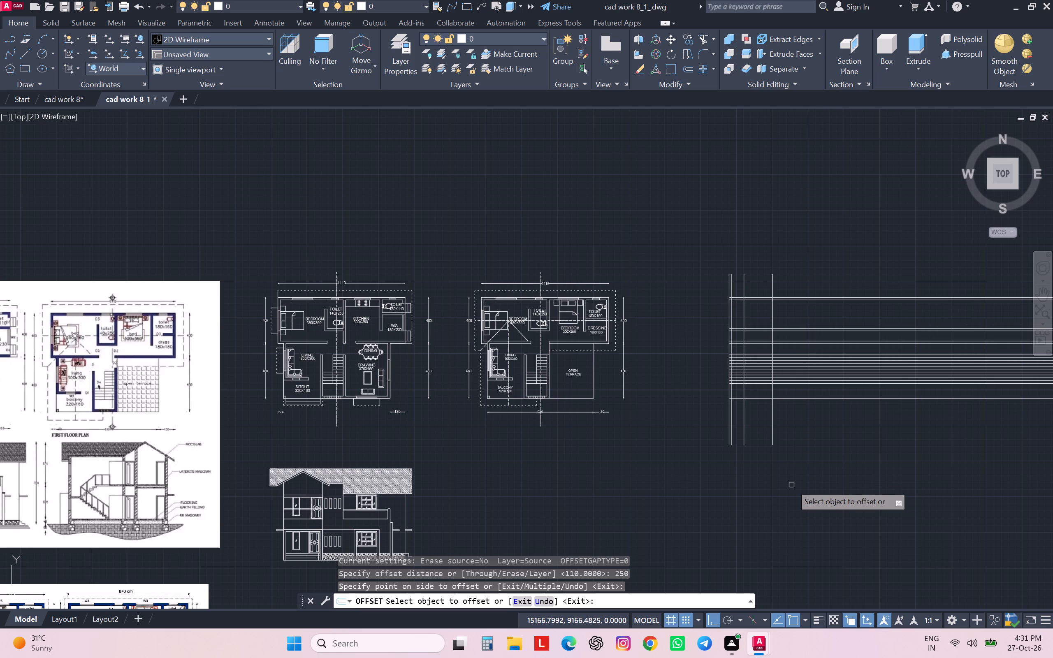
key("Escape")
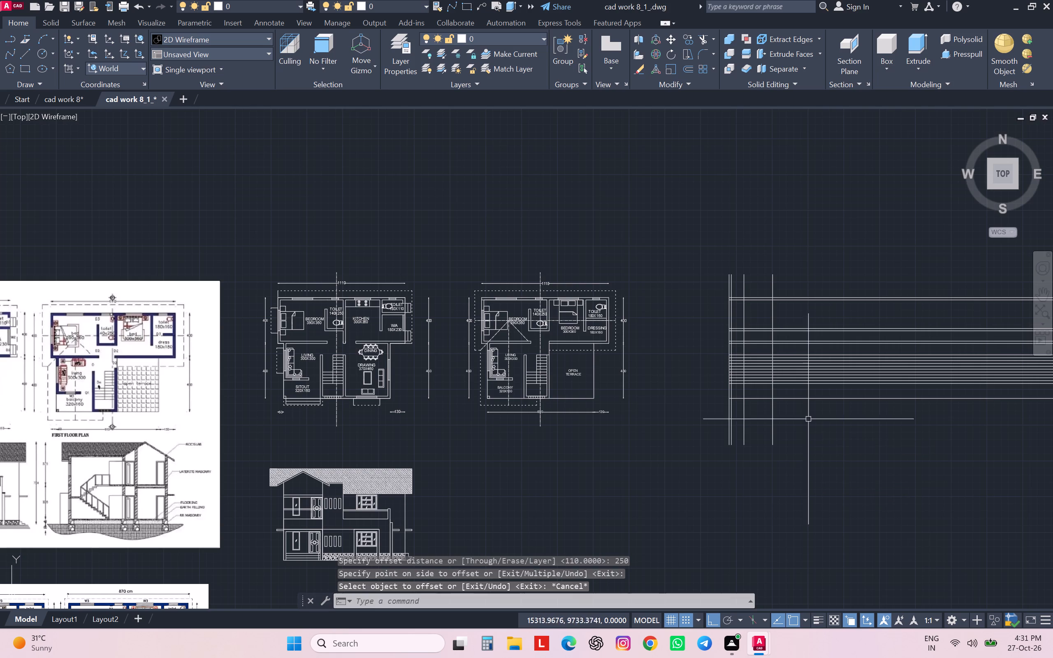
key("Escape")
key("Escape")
Erase all the horizontal and vertical layout lines of the section setup beside the first floor plan.
left_click(843, 224)
left_click(703, 498)
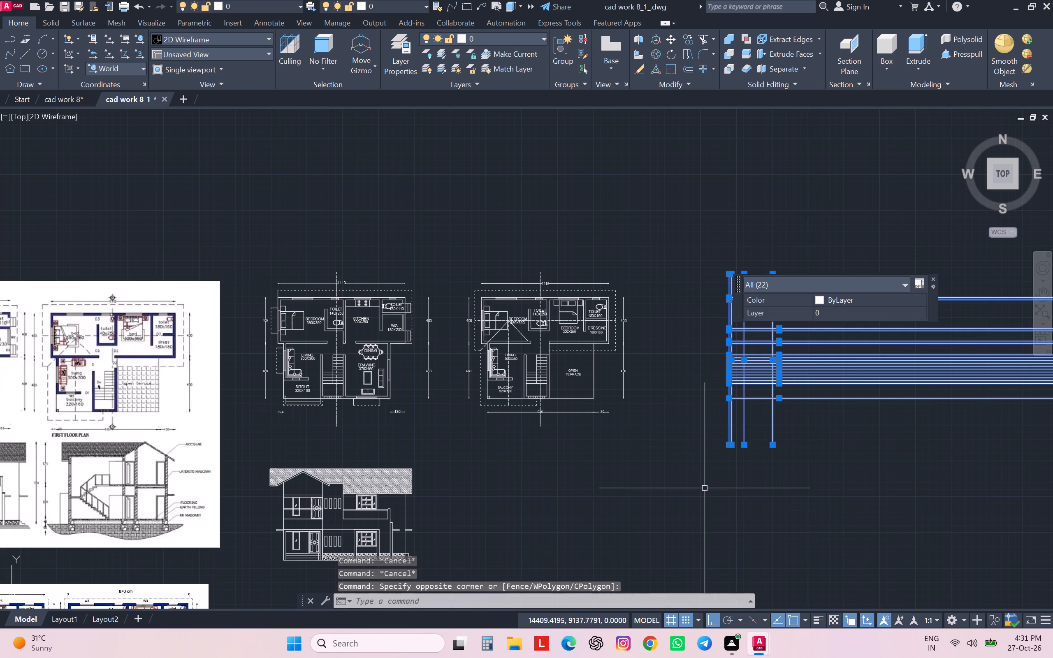
key("Delete")
Copy the whole first floor plan with its dimensions into the empty space beside the original, on its open terrace side.
left_click(682, 248)
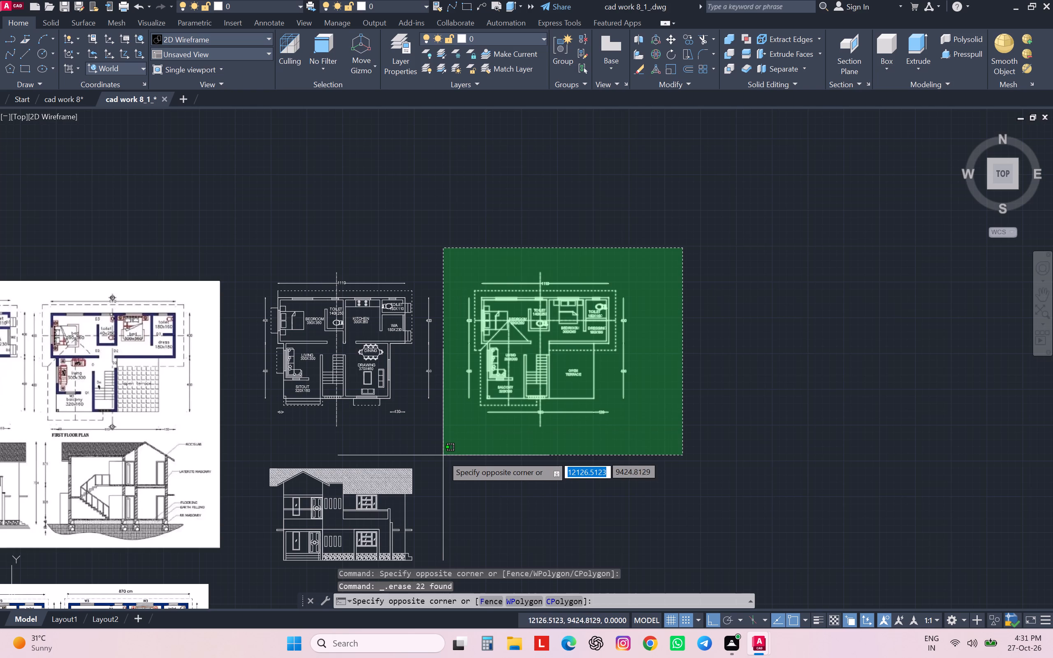
left_click(444, 456)
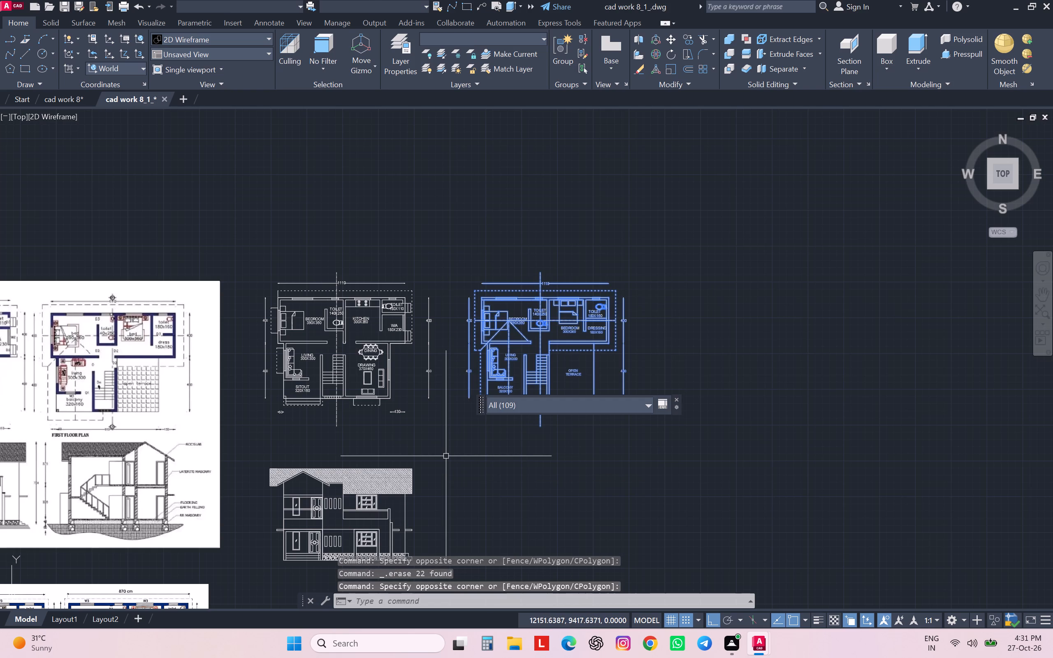
key("c")
key("o")
key("Return")
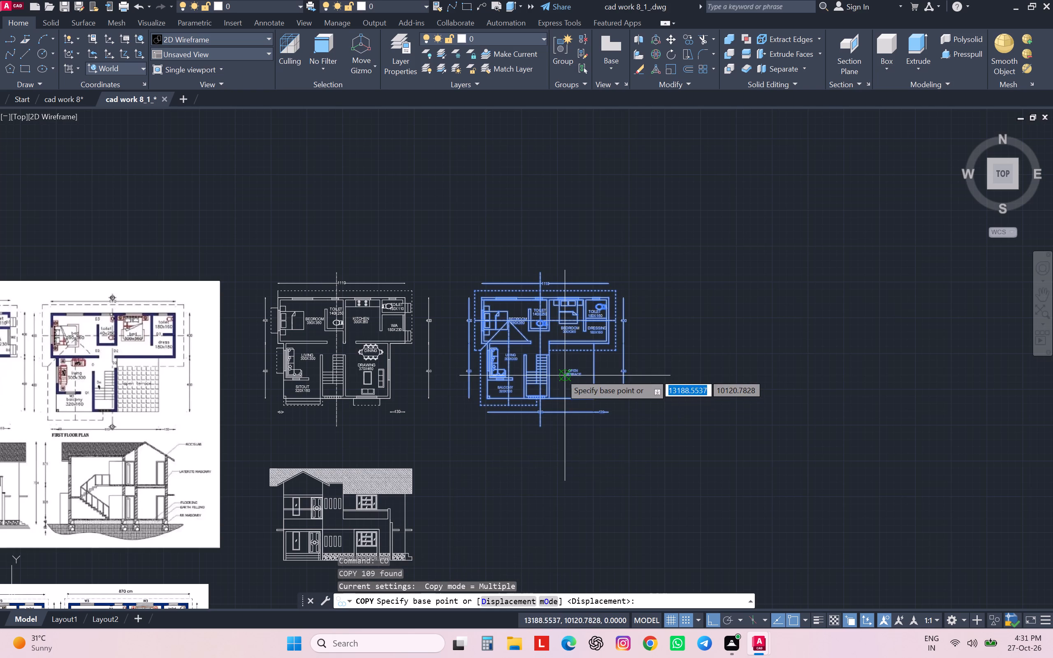
left_click(547, 397)
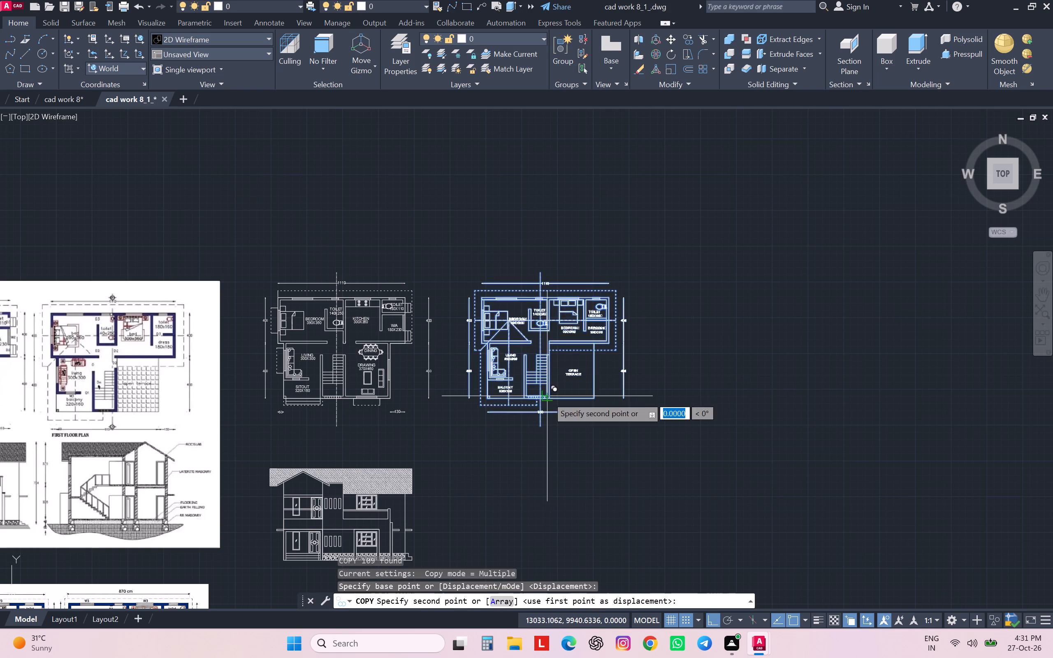
left_click(736, 384)
key("Escape")
key("Escape")
Rotate the copied first floor plan by 270° about a point on its section axis below the staircase.
left_click(823, 261)
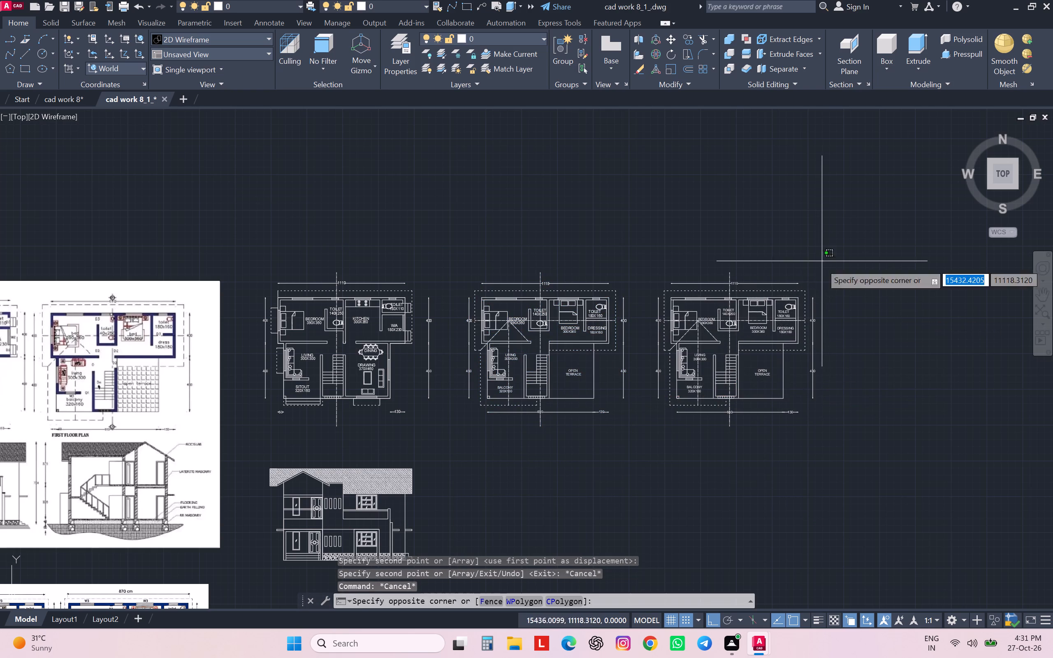
left_click(648, 470)
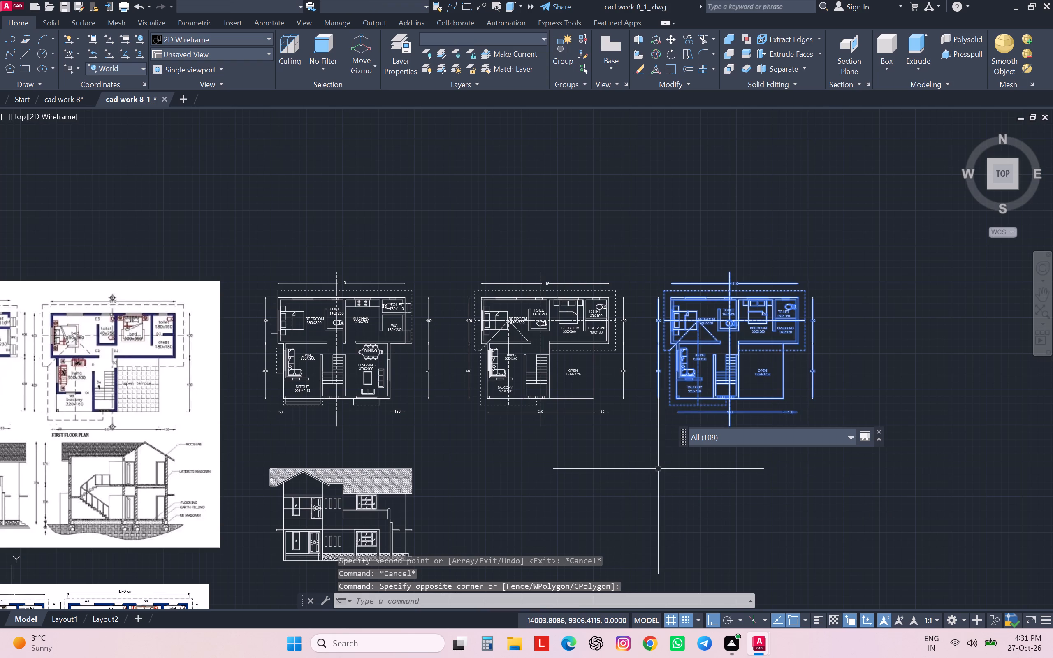
type("RO")
key("Return")
left_click(725, 431)
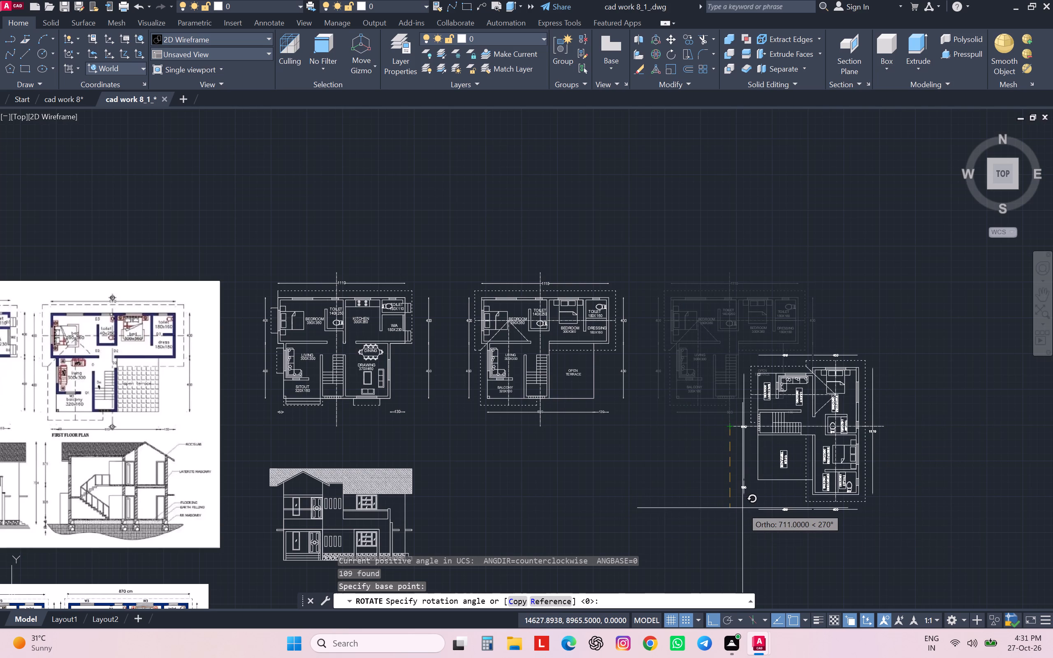
left_click(742, 508)
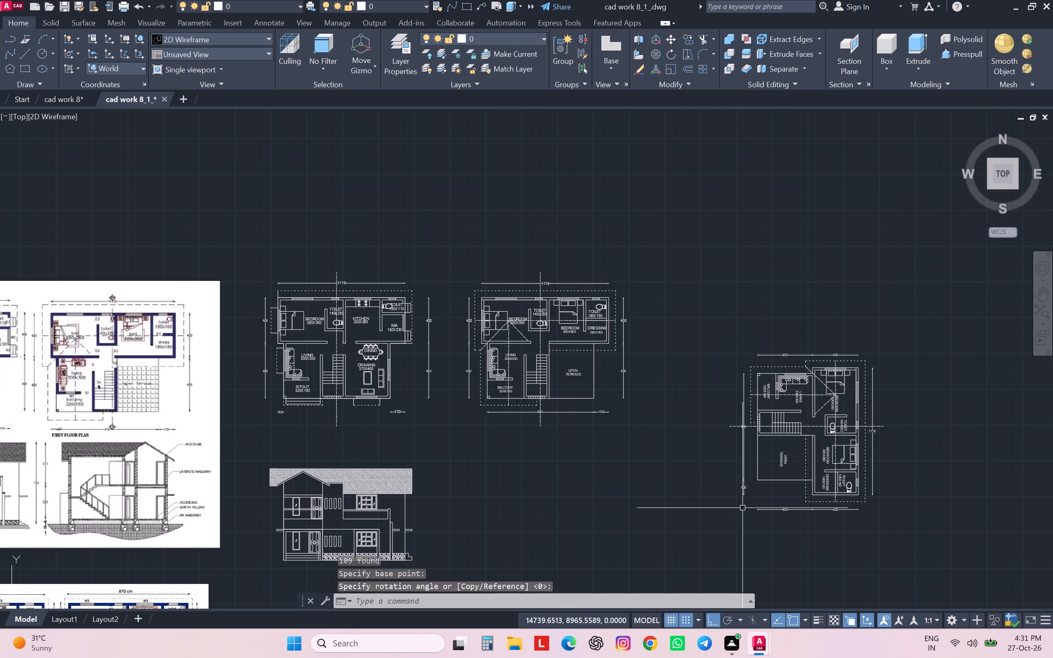
Move the rotated plan copy with Ortho off to the space below the original first floor plan, lower than the front elevation.
middle_click_drag(814, 443, 700, 345)
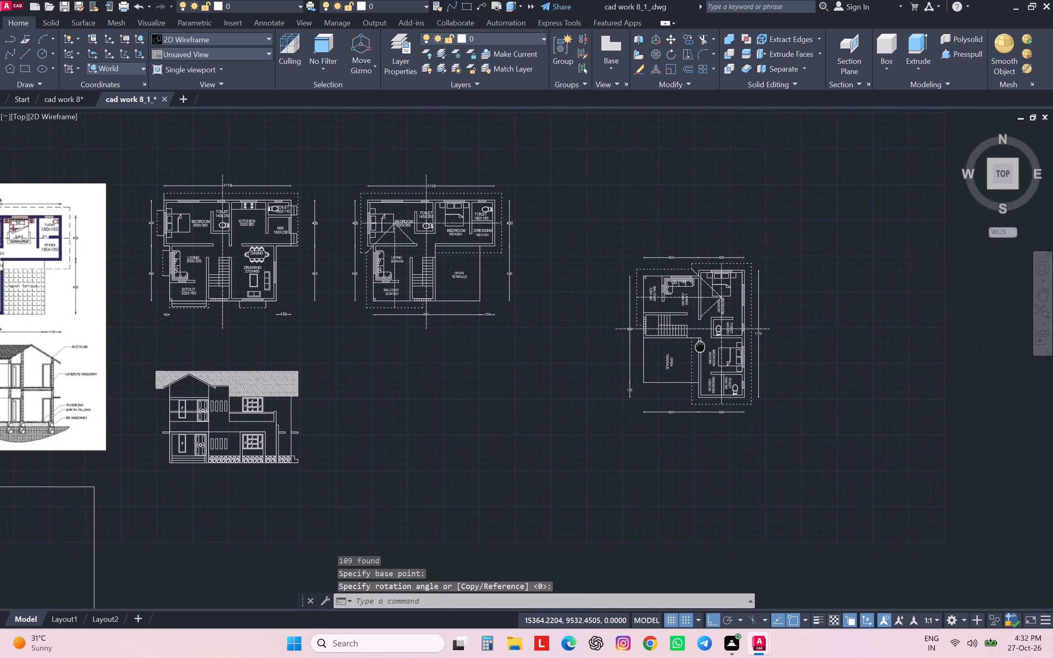
middle_click_drag(700, 345, 697, 345)
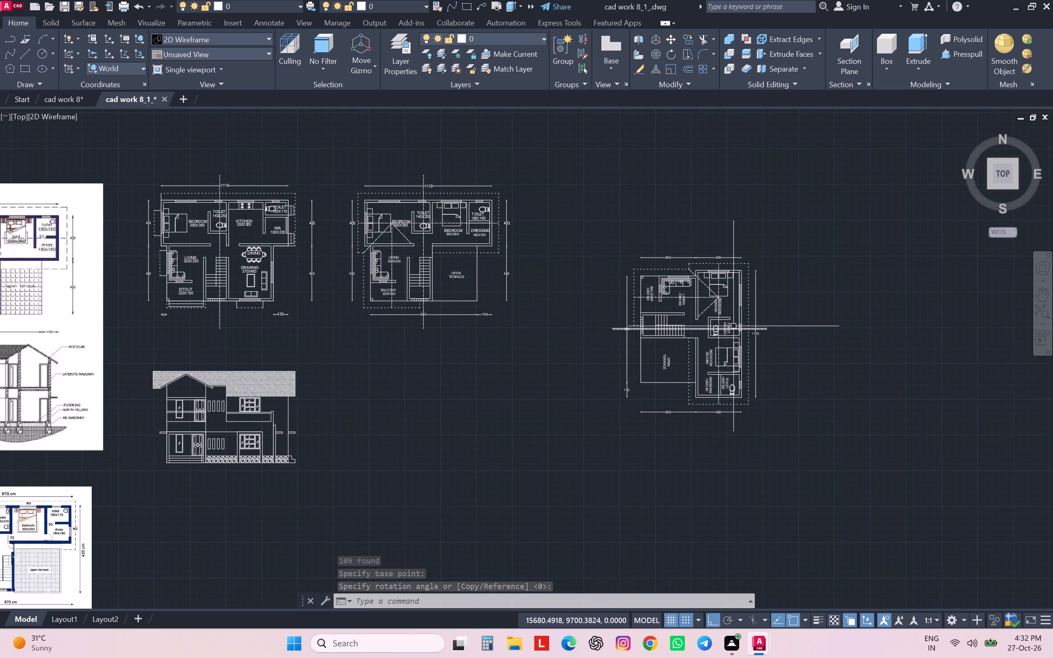
left_click_drag(787, 224, 785, 229)
left_click(541, 480)
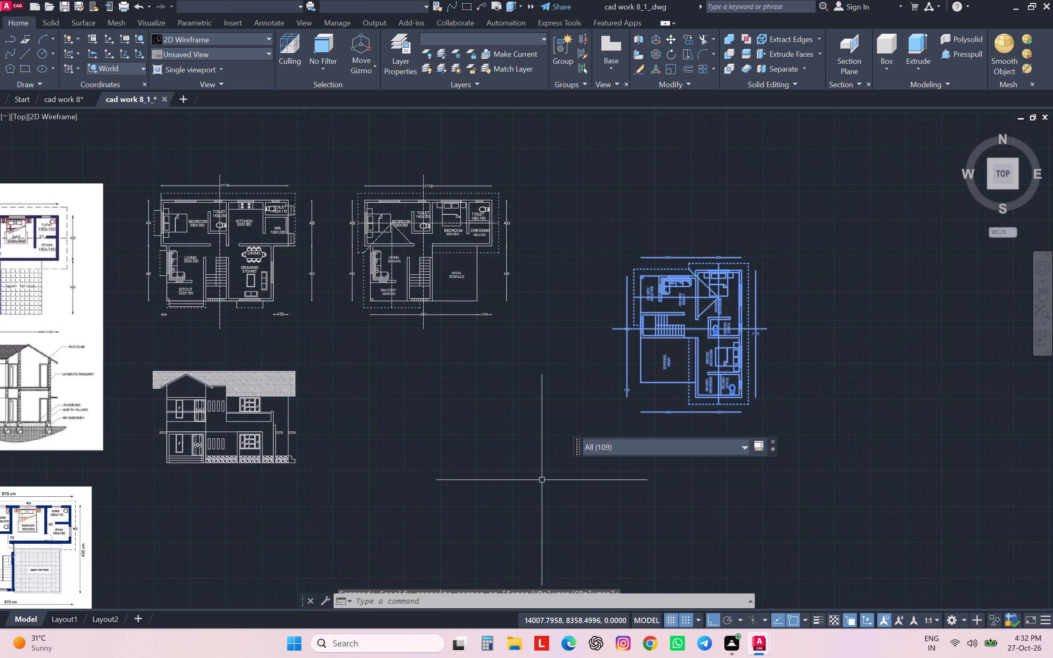
key("m")
key("Return")
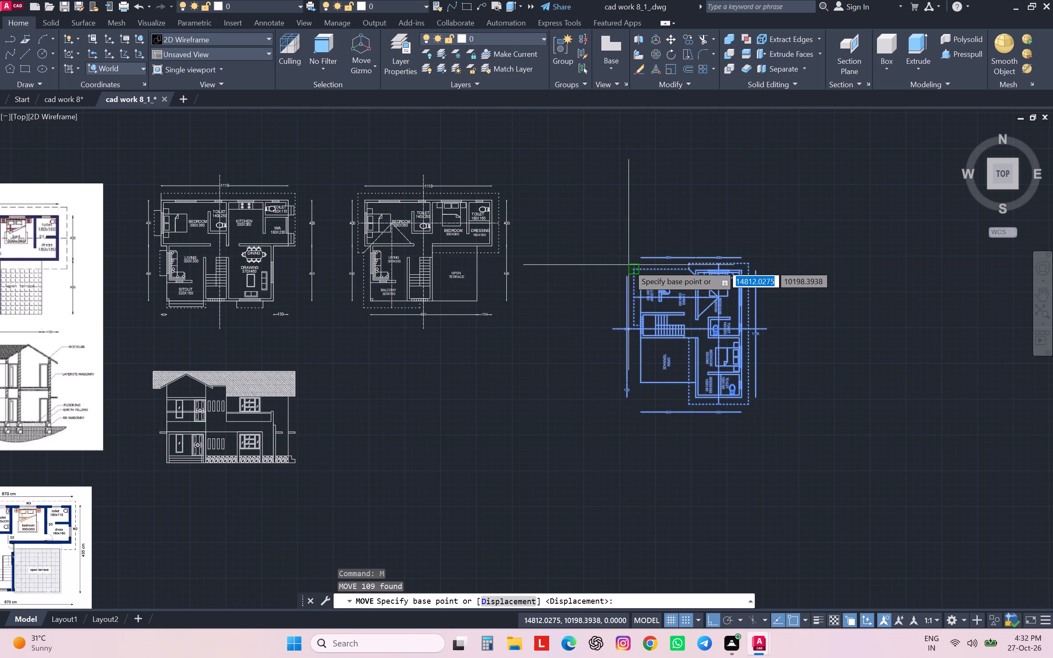
left_click(629, 266)
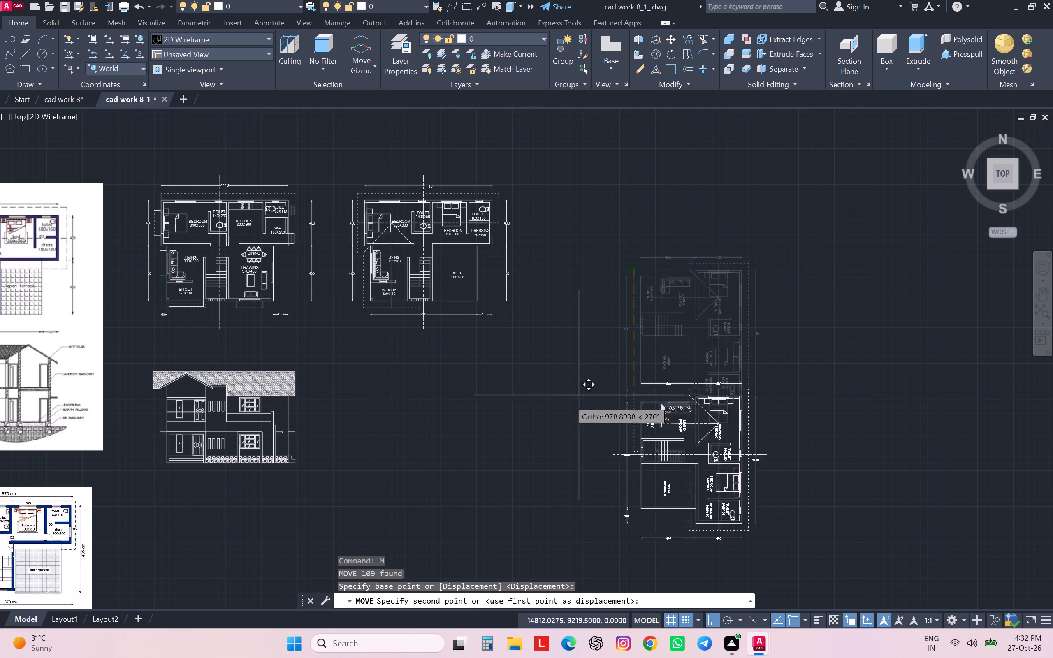
scroll(374, 285, "up", 2)
scroll(374, 285, "down", 1)
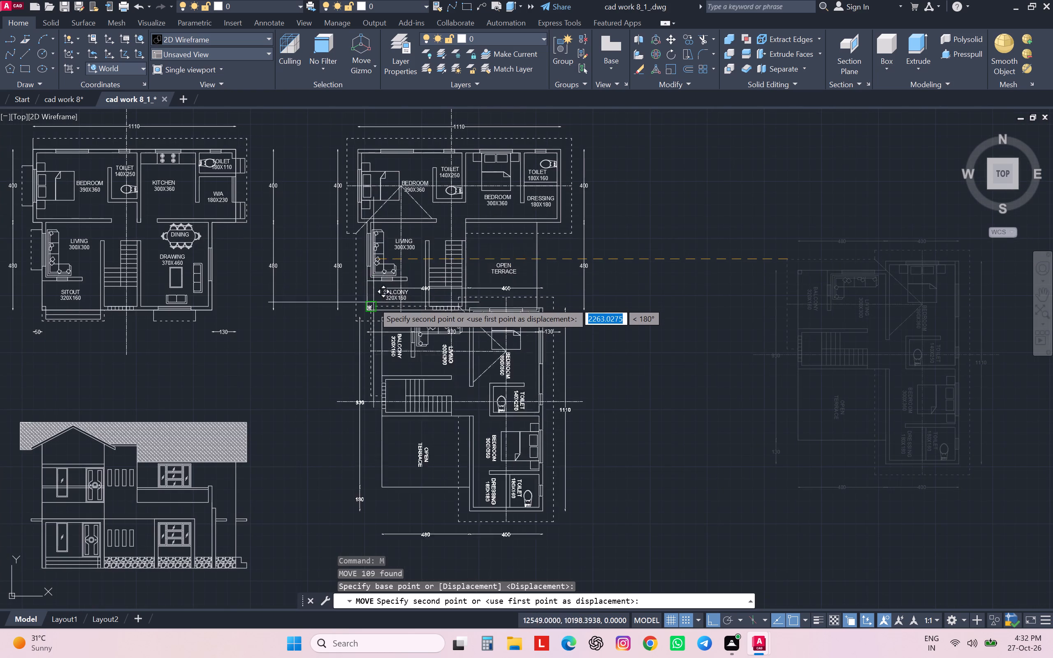
scroll(372, 301, "down", 5)
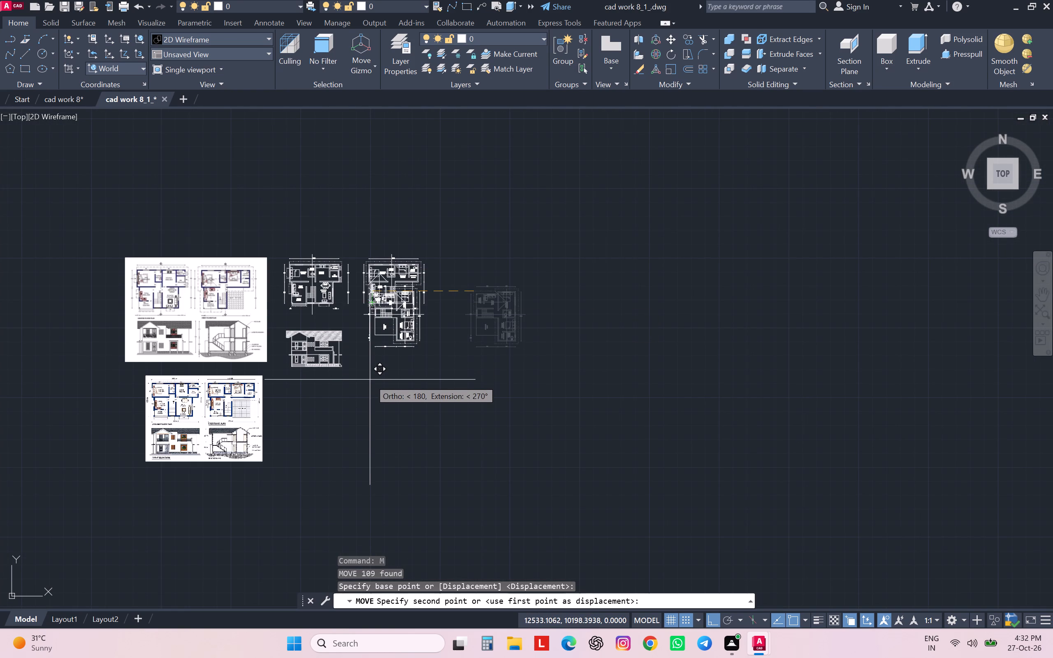
key("F8")
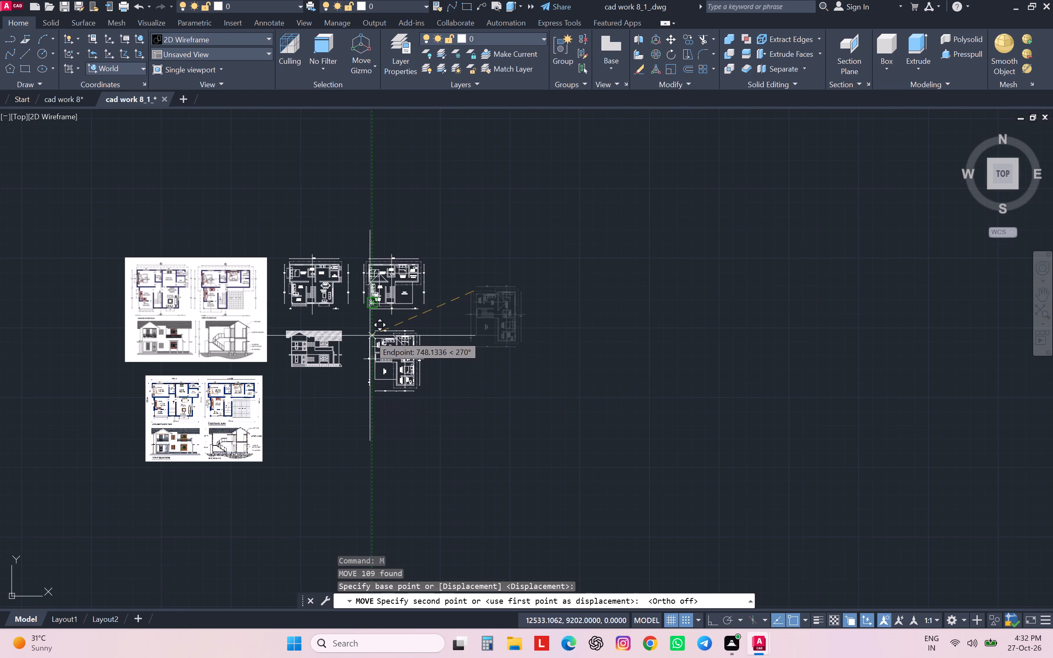
scroll(367, 334, "up", 1)
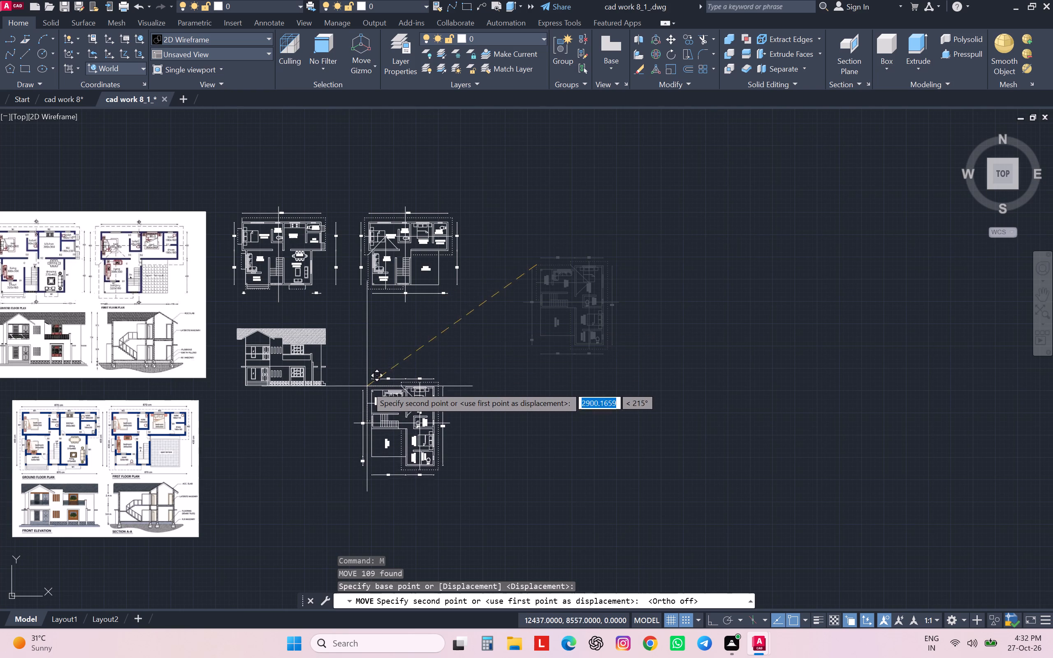
left_click(367, 424)
key("Escape")
key("Escape")
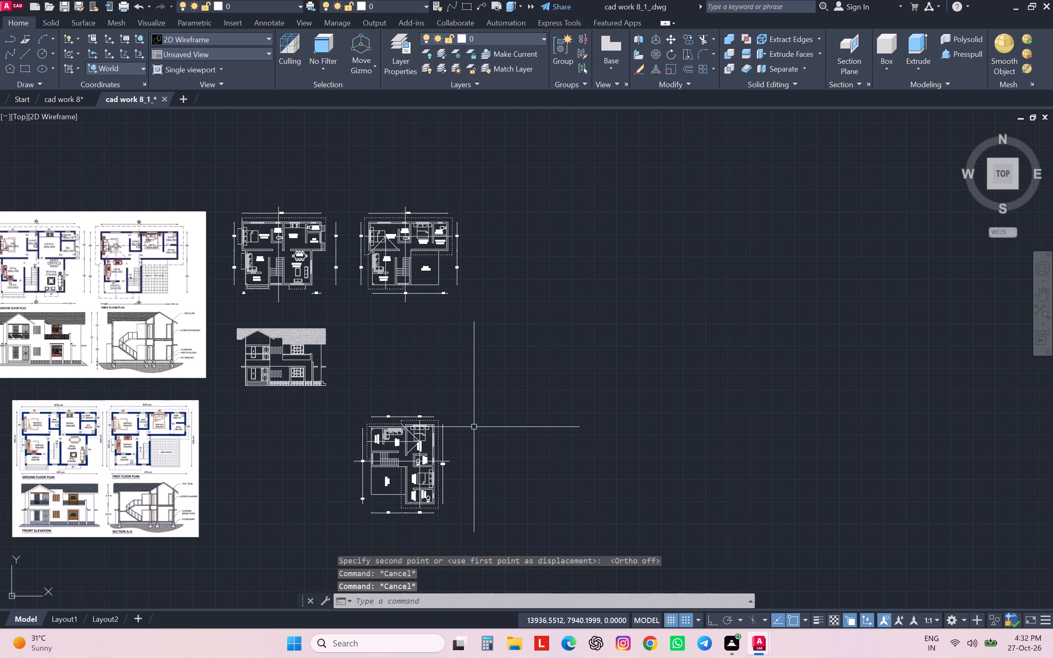
key("Escape")
Draw vertical construction lines through the outer and inner faces of the staircase's exterior wall in the rotated plan copy.
middle_click_drag(461, 441, 469, 401)
scroll(429, 423, "up", 2)
middle_click_drag(427, 419, 435, 444)
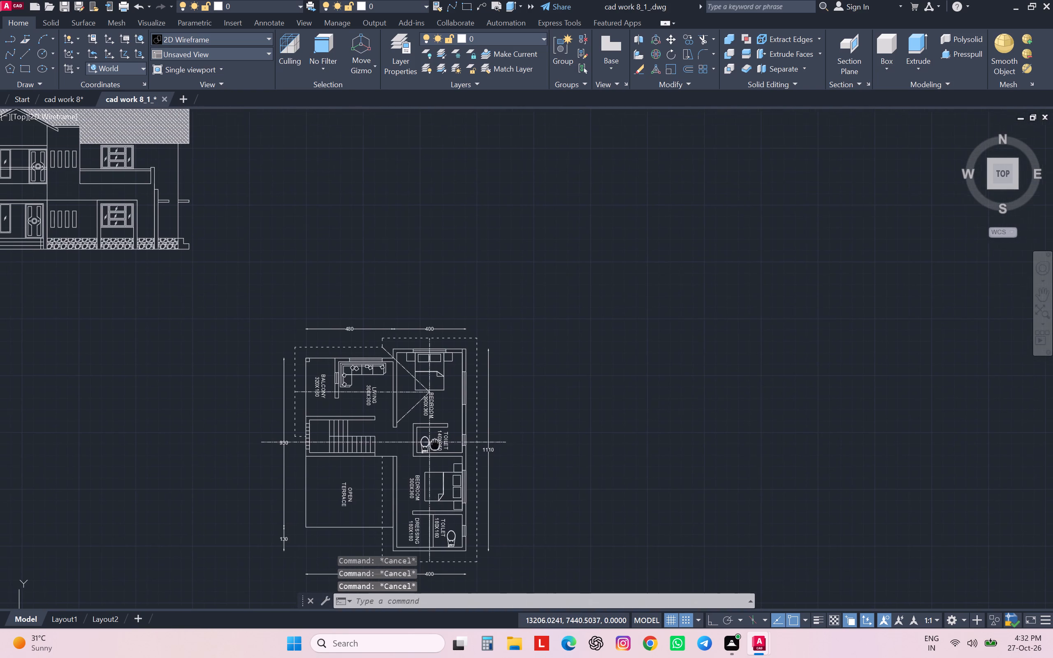
middle_click_drag(435, 444, 436, 444)
type("XL")
key("Return")
key("v")
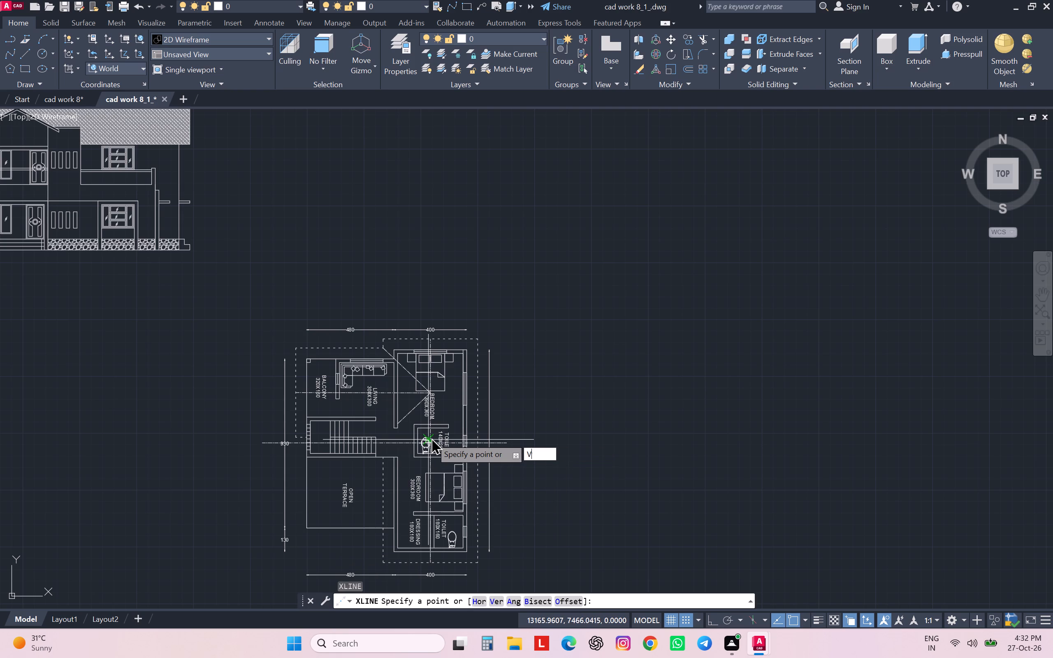
key("Return")
scroll(305, 471, "up", 4)
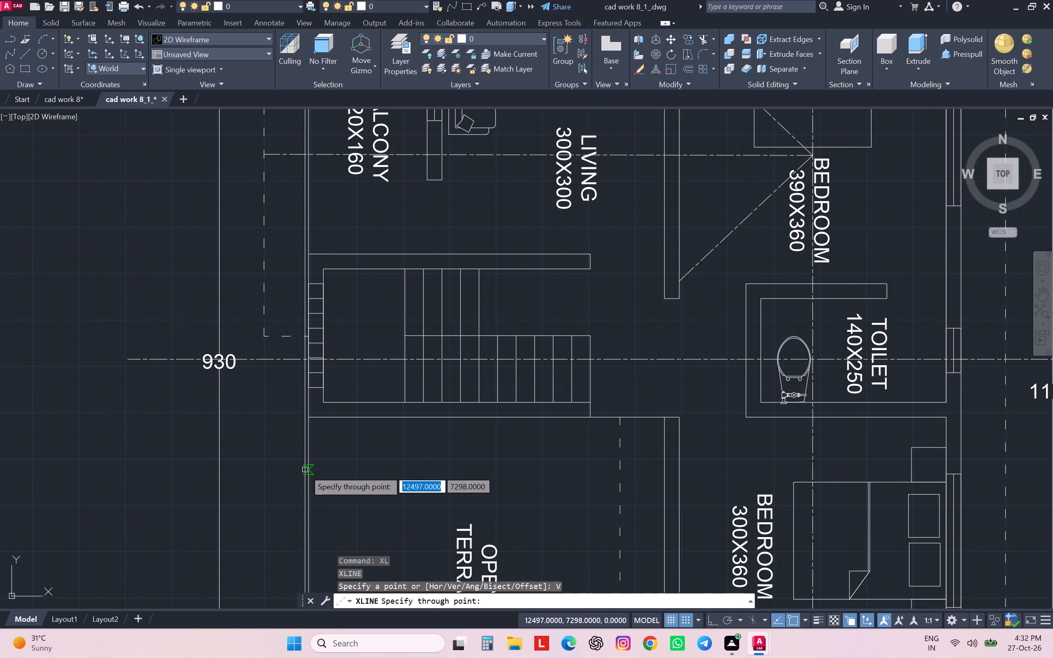
left_click(305, 422)
left_click(324, 403)
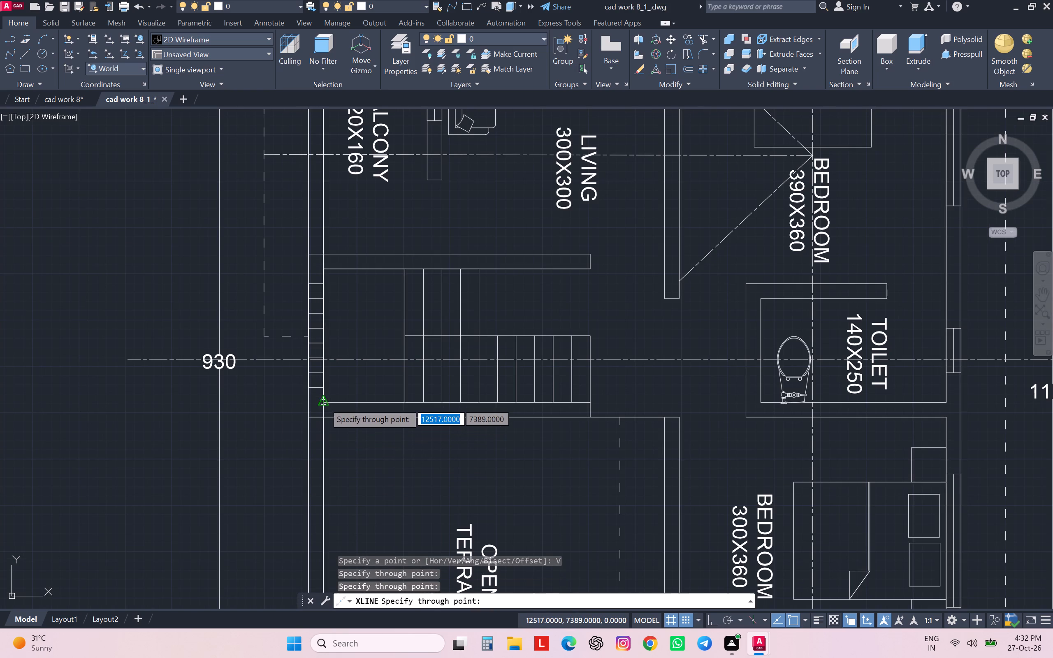
Add vertical construction lines through the stair landing edge and the first five tread lines beyond it.
left_click(406, 400)
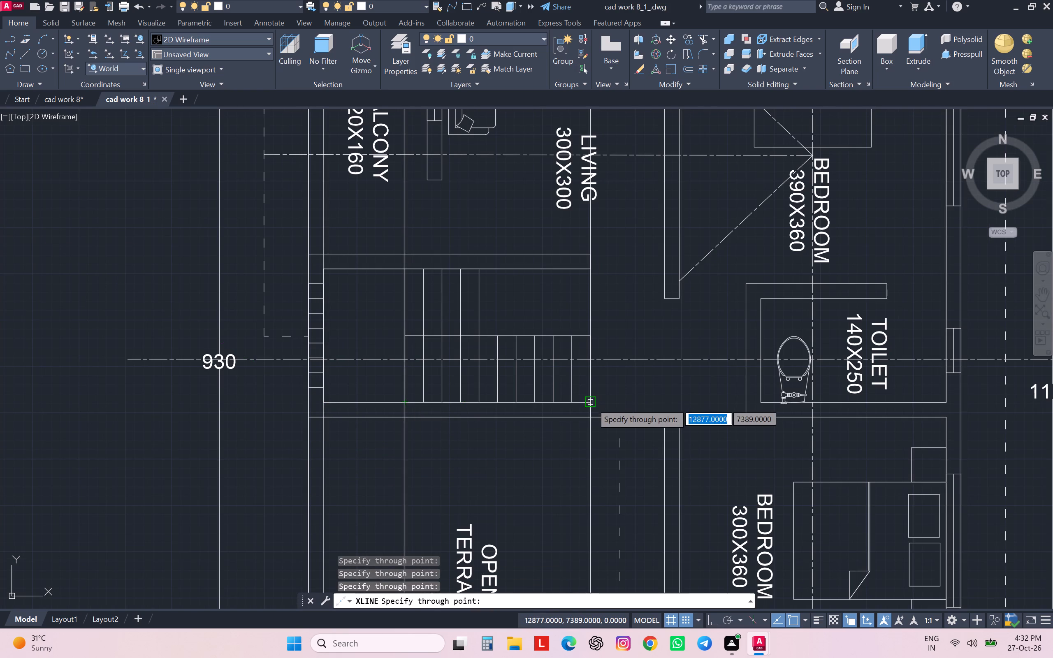
left_click(420, 401)
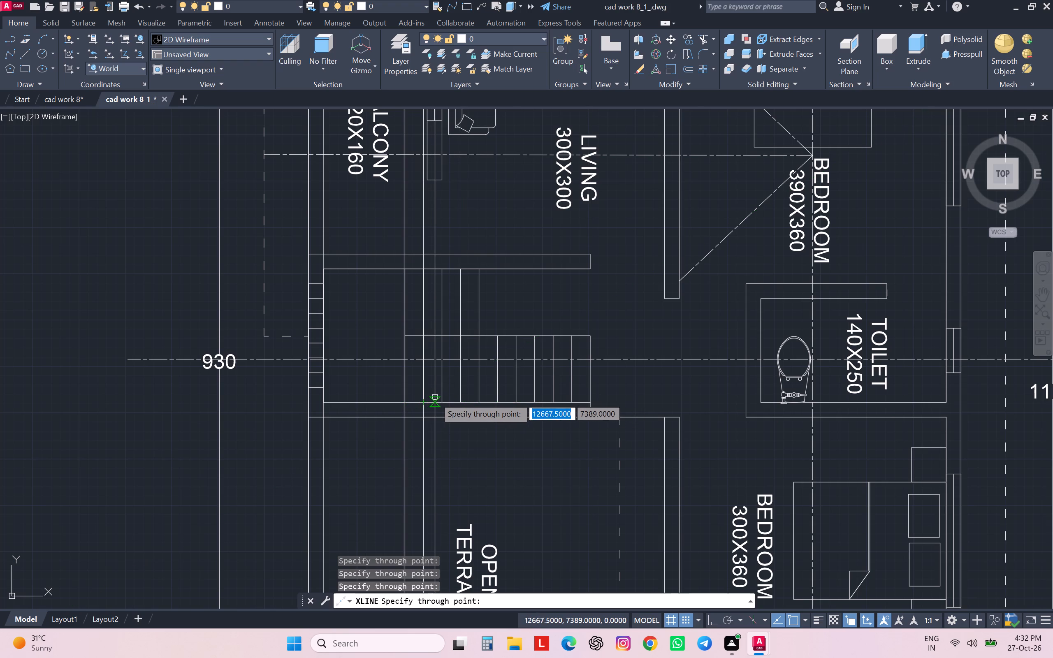
left_click(438, 398)
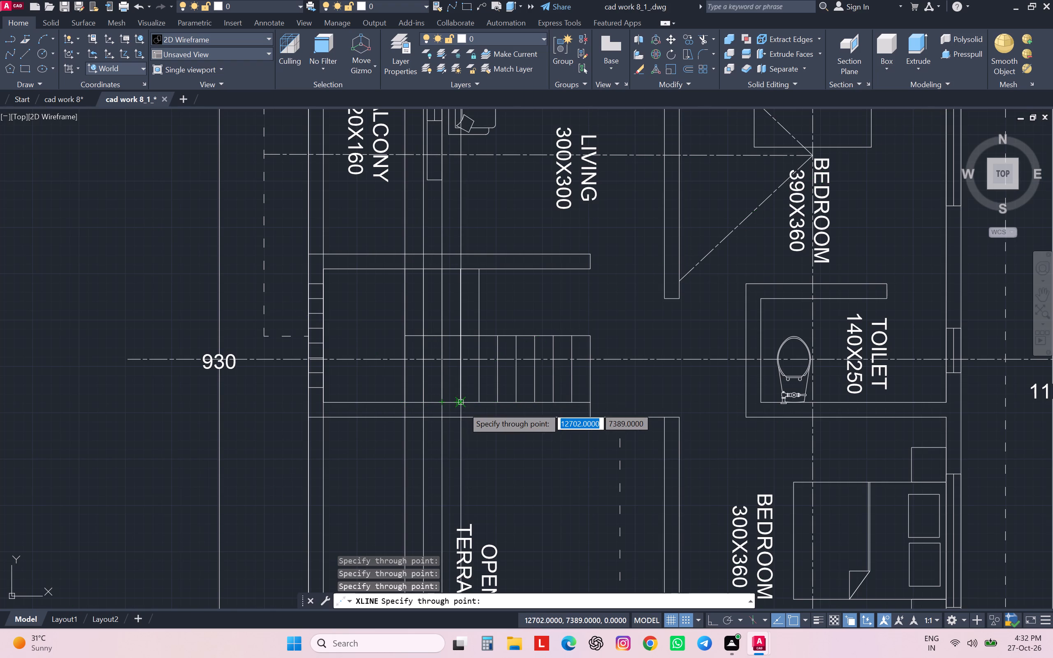
scroll(462, 407, "up", 4)
left_click(447, 380)
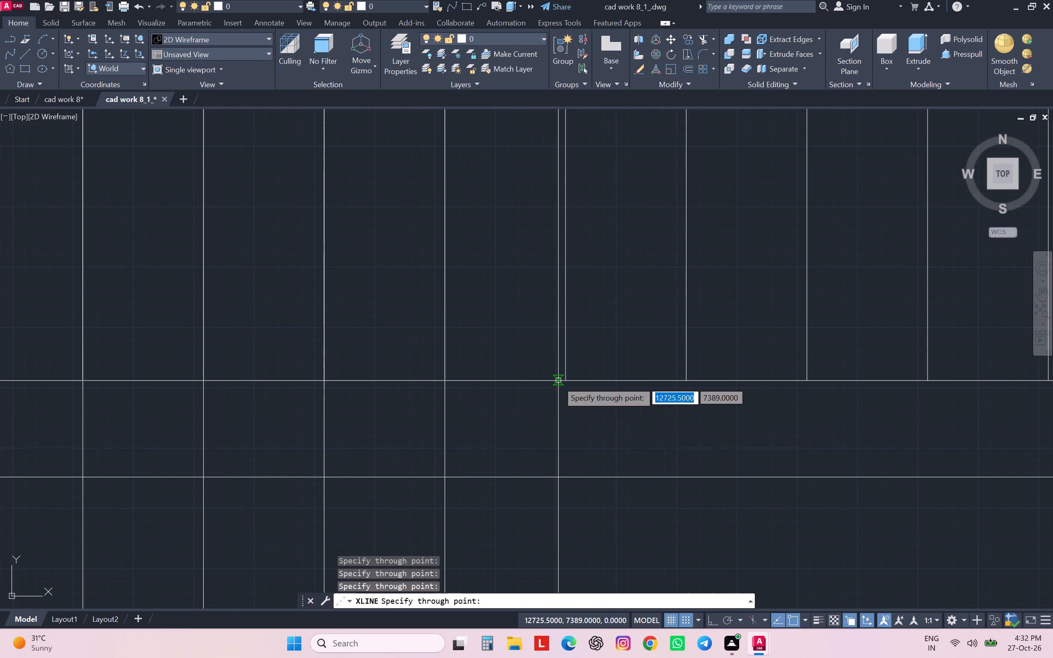
left_click(558, 381)
scroll(568, 378, "up", 6)
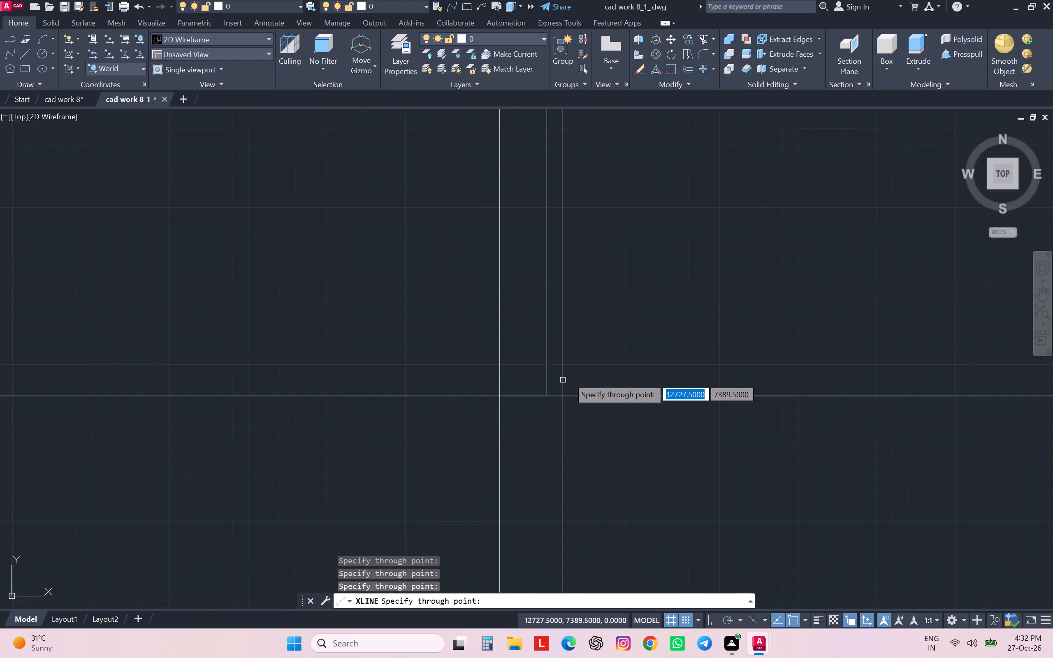
left_click(547, 396)
scroll(547, 396, "down", 2)
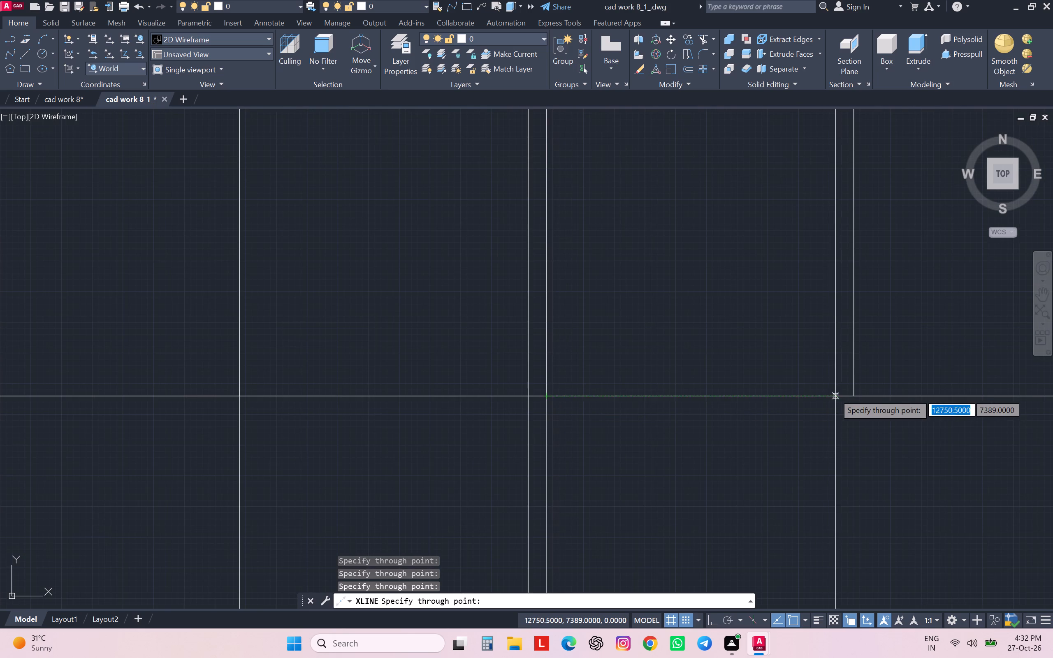
left_click(857, 396)
Continue the vertical construction lines through the sixth, eighth and ninth tread lines and the far end of the staircase.
scroll(852, 393, "down", 5)
scroll(852, 393, "up", 2)
scroll(852, 393, "down", 1)
middle_click_drag(887, 401, 587, 393)
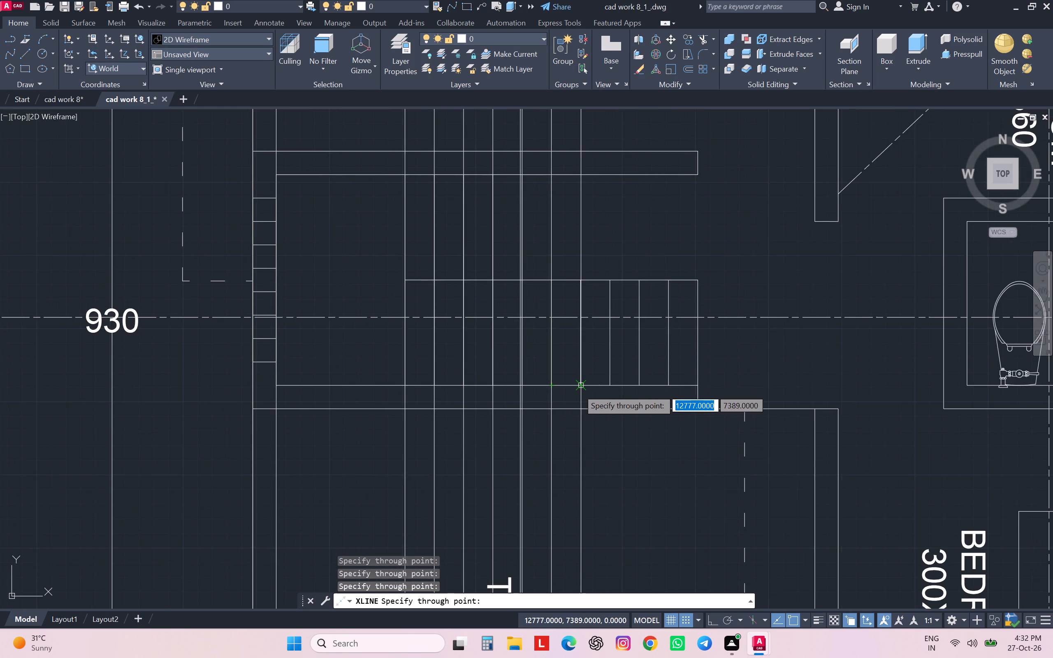
scroll(578, 389, "up", 2)
scroll(578, 389, "down", 1)
scroll(578, 389, "up", 2)
left_click(582, 386)
scroll(587, 385, "down", 1)
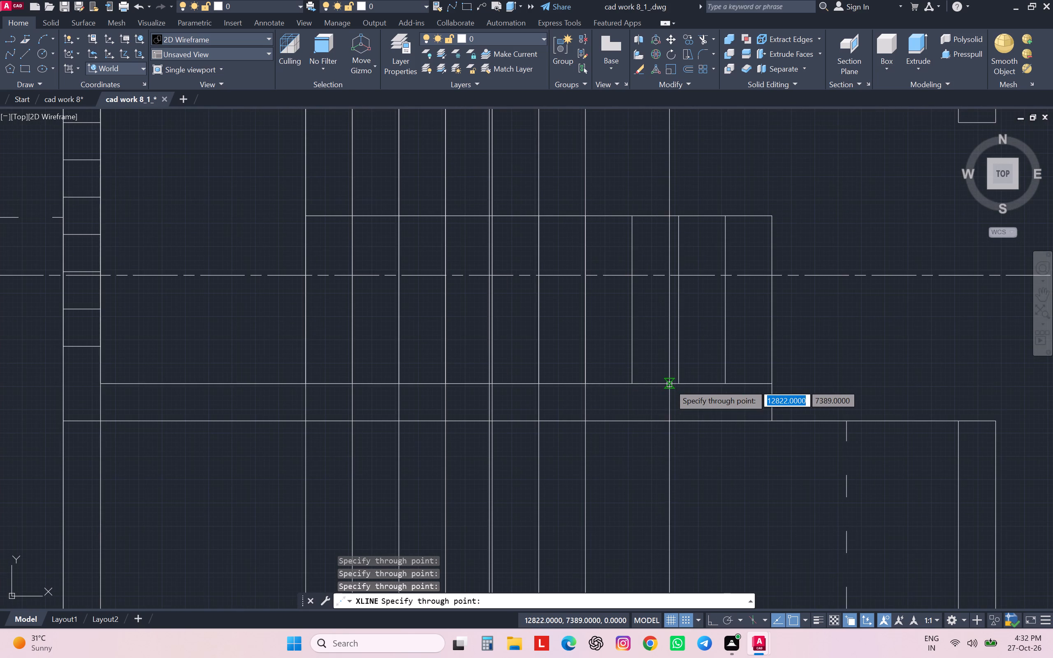
scroll(675, 383, "up", 1)
scroll(675, 382, "down", 1)
left_click(676, 382)
left_click(730, 381)
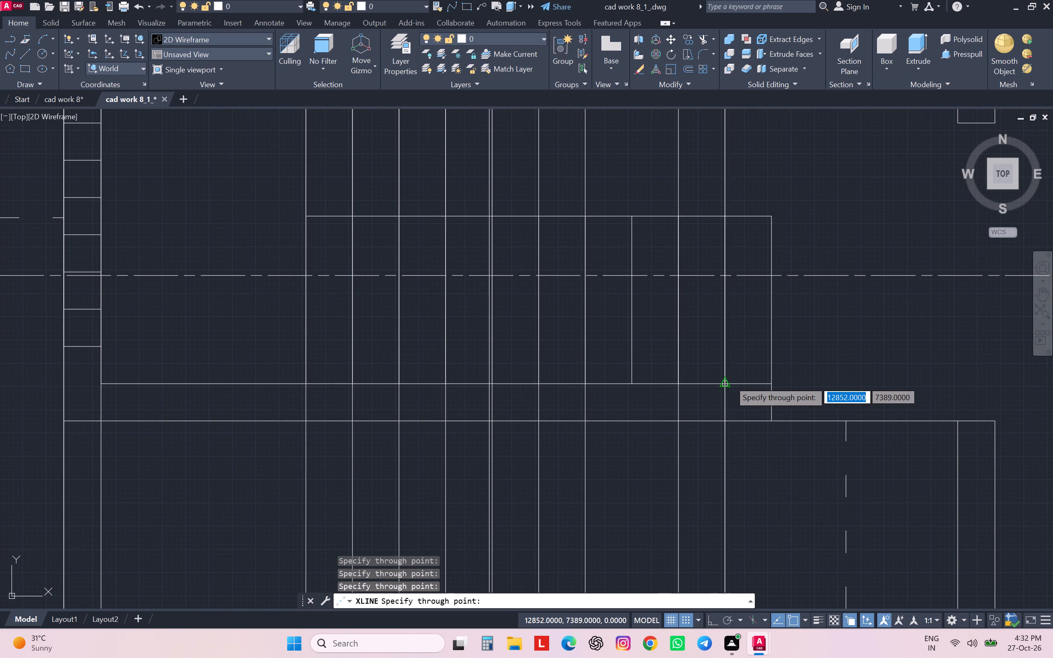
left_click(772, 380)
Erase the stray vertical construction line lying just beside the fourth tread line of the staircase.
scroll(489, 395, "up", 5)
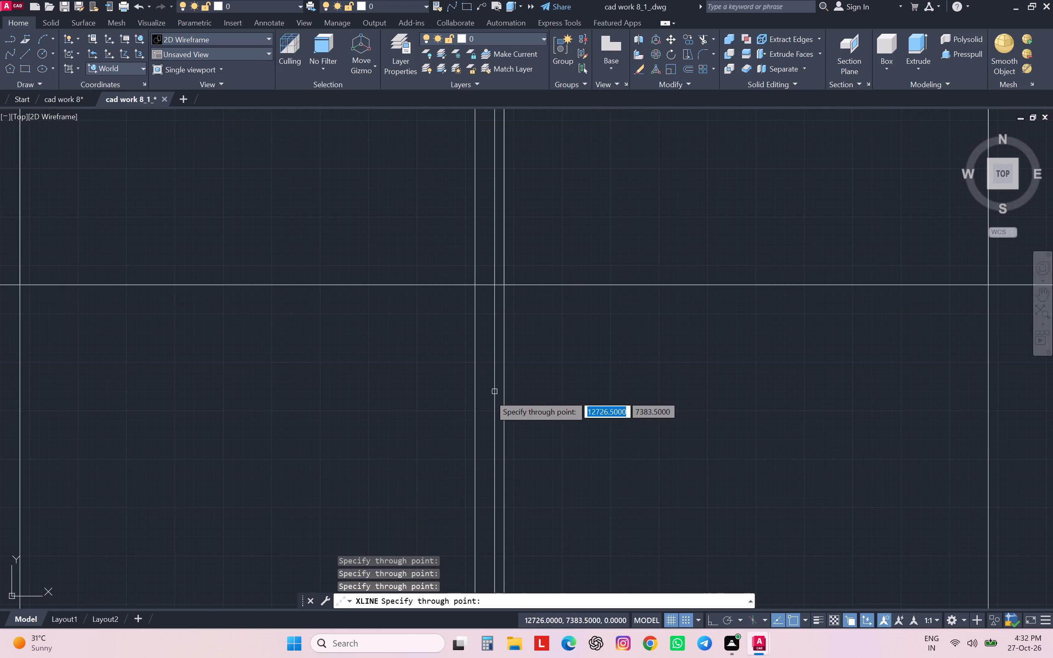
scroll(671, 379, "up", 1)
scroll(671, 379, "down", 6)
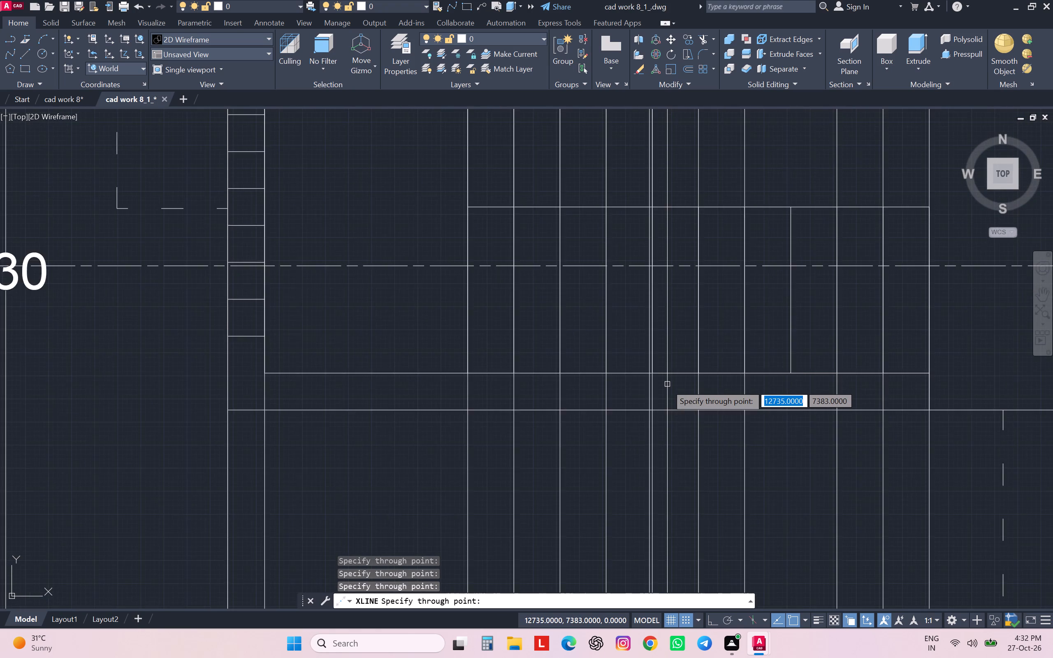
scroll(667, 385, "down", 1)
scroll(724, 453, "down", 2)
scroll(710, 446, "up", 1)
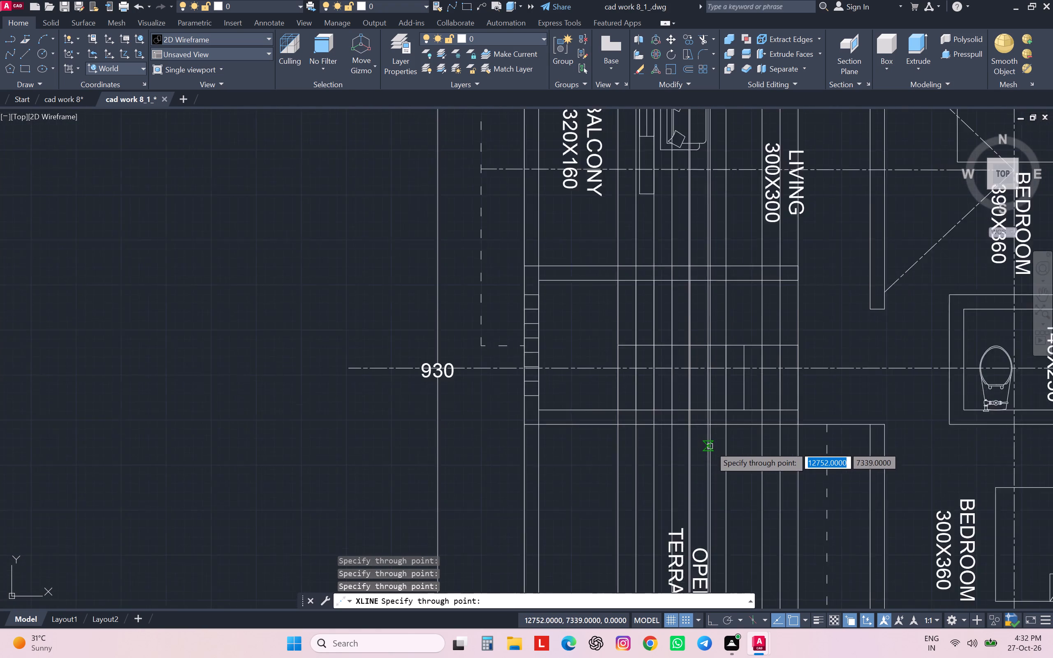
scroll(710, 446, "up", 1)
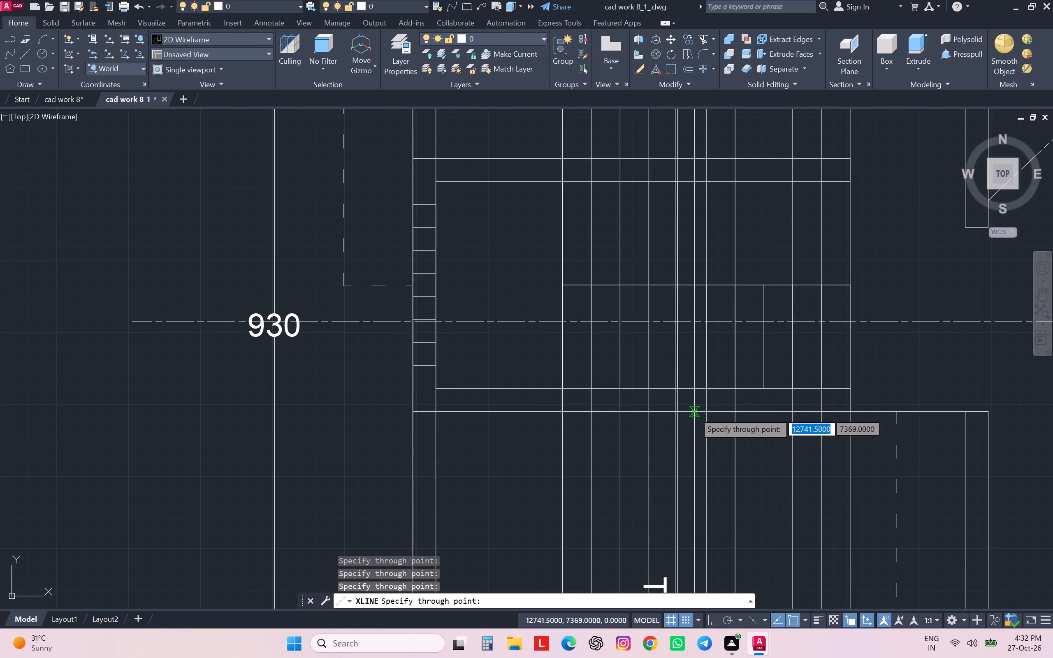
scroll(694, 412, "up", 1)
scroll(694, 412, "down", 1)
scroll(694, 412, "up", 2)
scroll(632, 352, "up", 1)
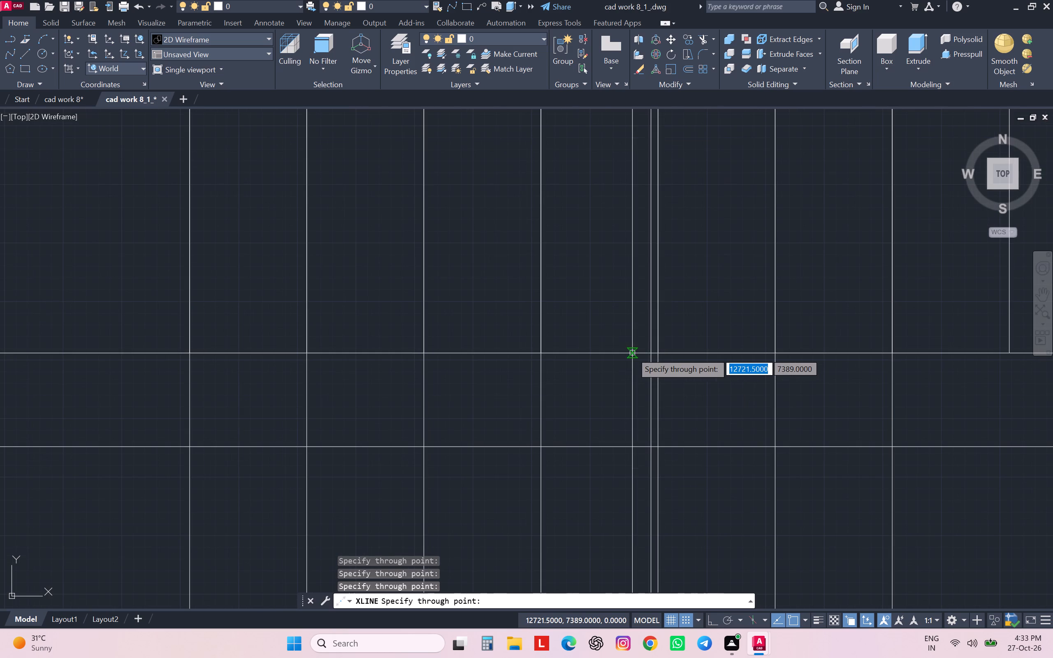
key("Escape")
left_click(651, 341)
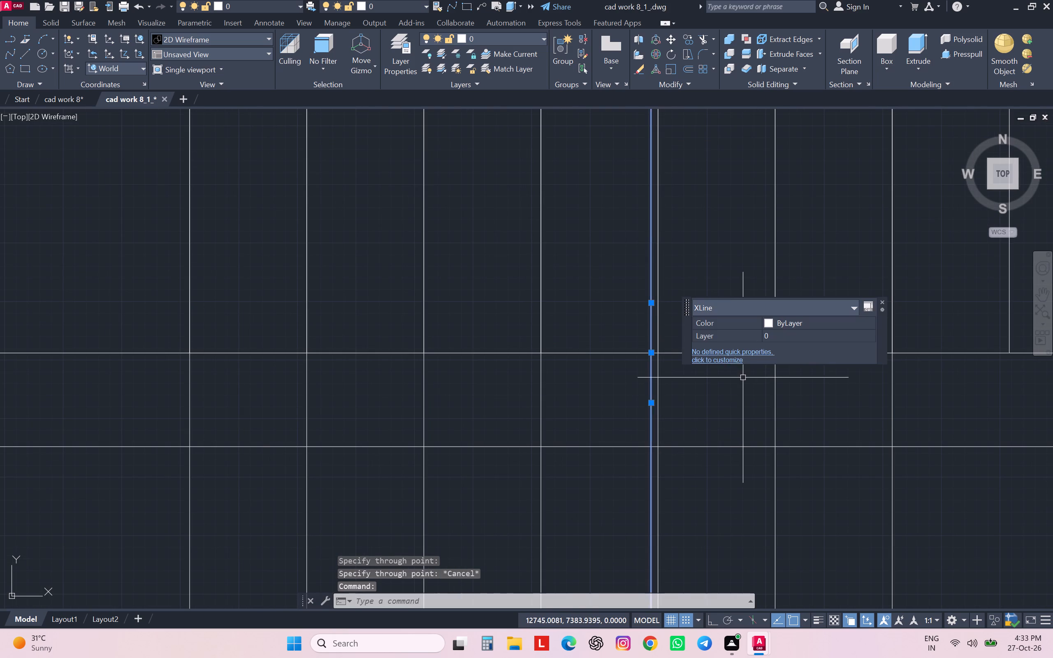
key("Delete")
Draw the missing vertical construction line through the seventh tread line of the staircase, with Ortho on.
scroll(751, 429, "down", 2)
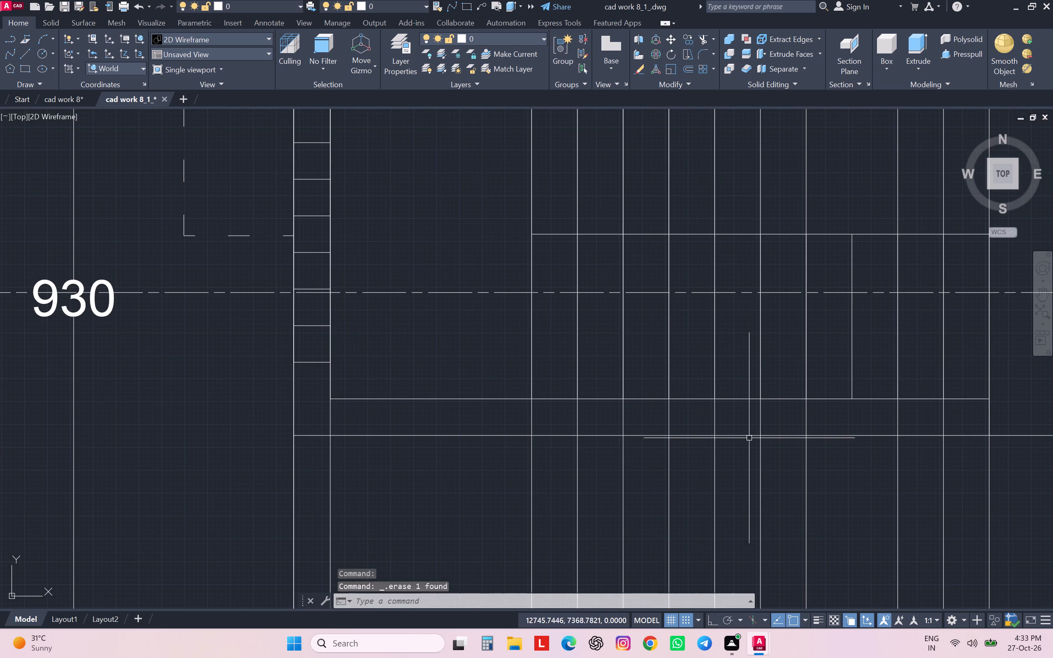
scroll(749, 438, "down", 2)
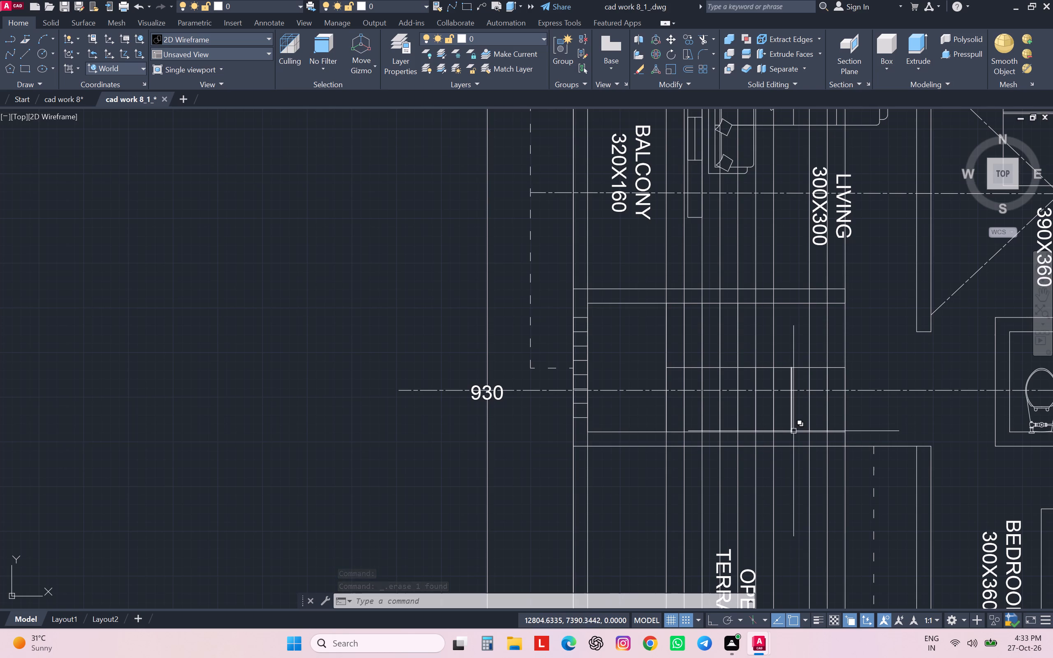
middle_click_drag(793, 430, 701, 421)
scroll(693, 412, "up", 1)
scroll(693, 412, "down", 1)
scroll(693, 412, "up", 2)
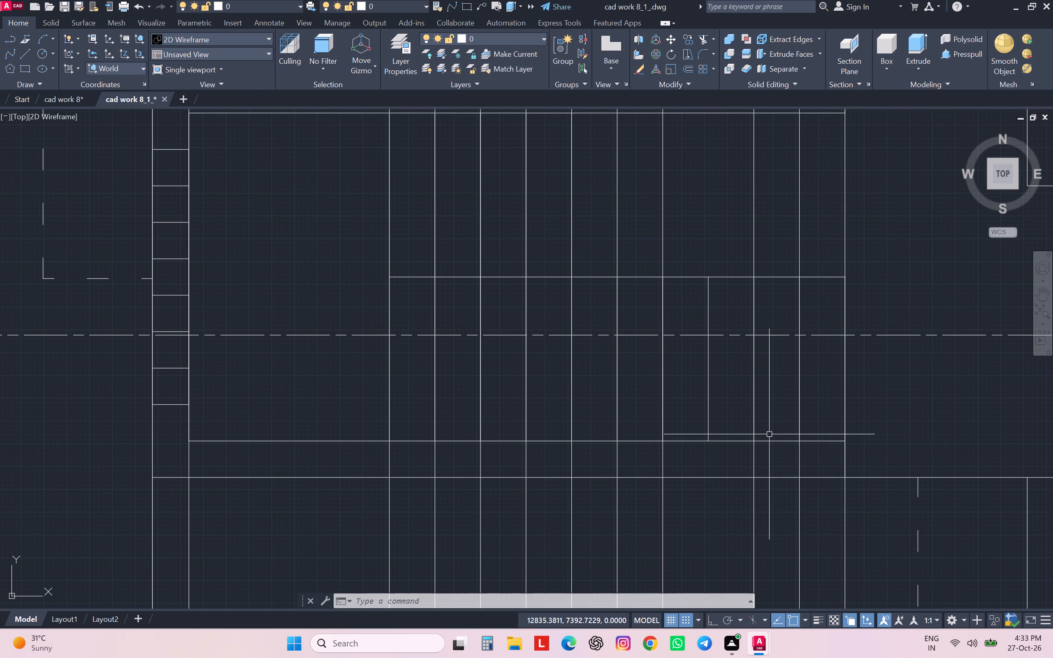
type("XL")
key("Return")
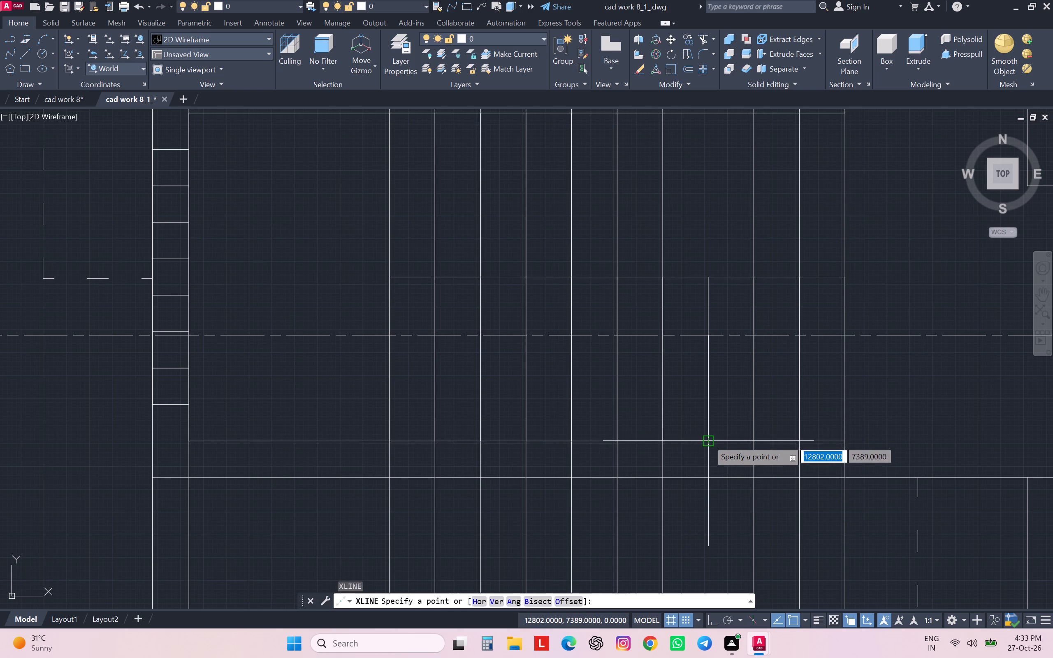
left_click_drag(708, 440, 708, 446)
key("F8")
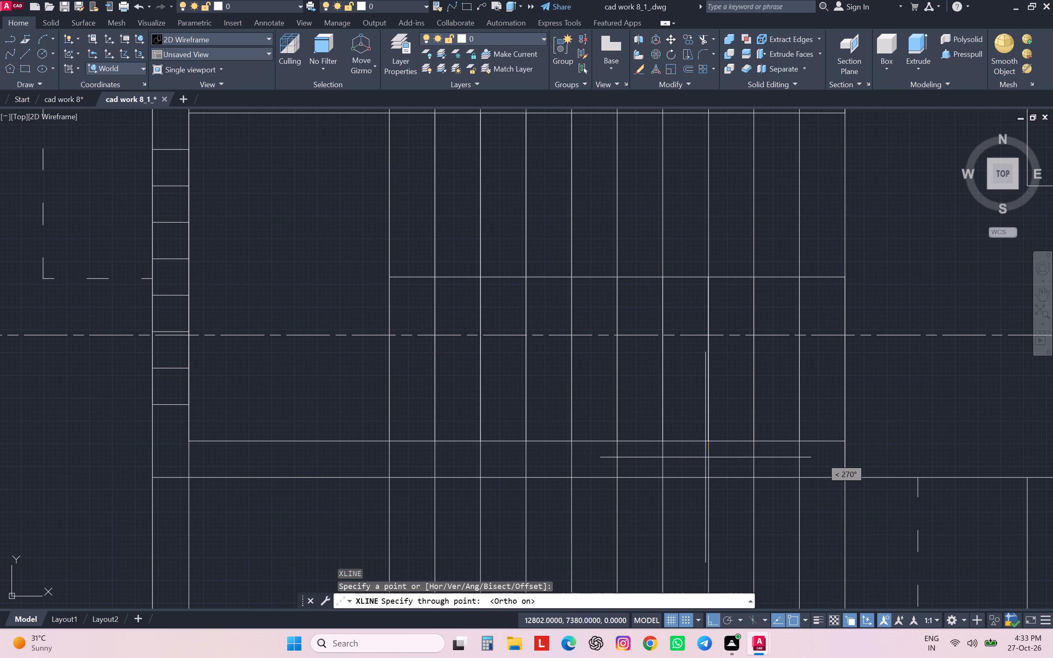
left_click(705, 458)
key("Escape")
key("Escape")
key("Escape")
Draw a horizontal ground line from the front elevation's bottom corner across and past the projected vertical lines.
scroll(746, 497, "down", 2)
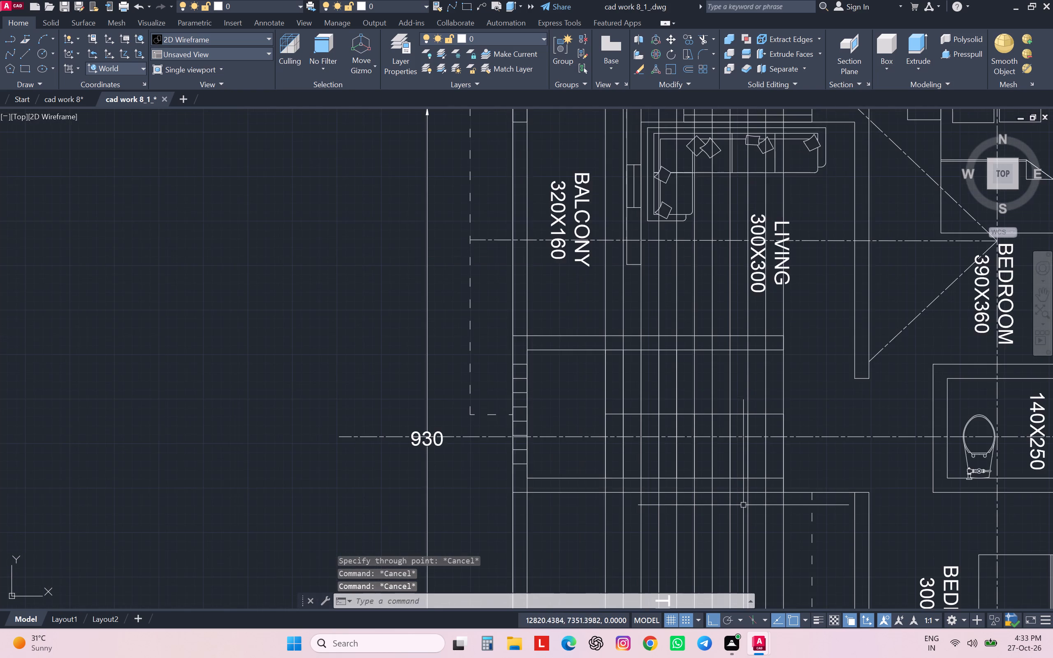
scroll(743, 507, "down", 4)
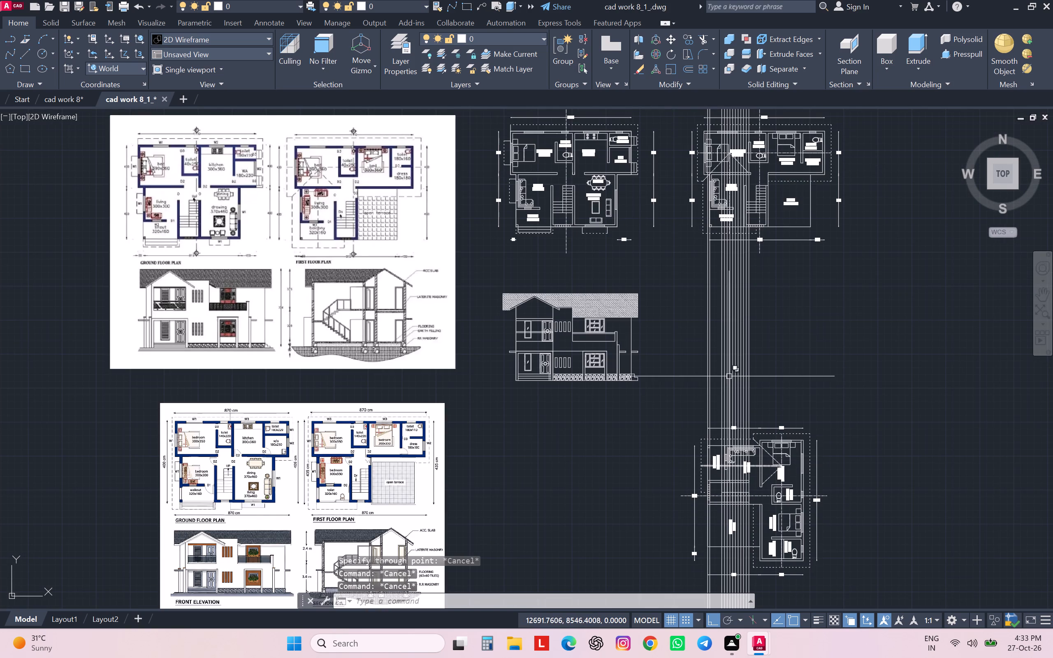
key("l")
key("Return")
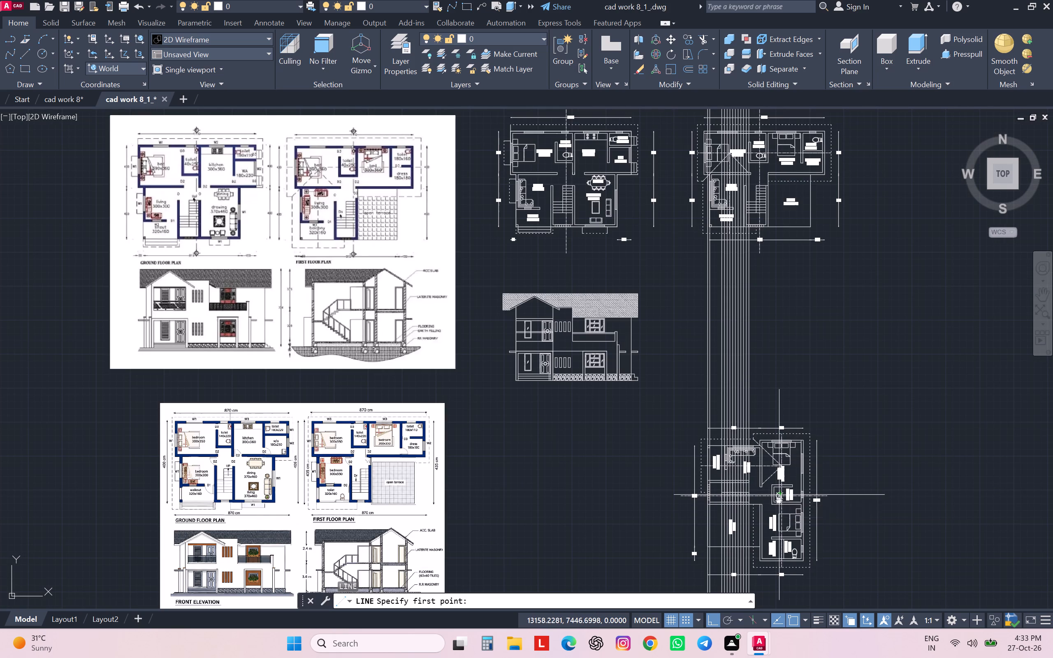
scroll(688, 392, "up", 2)
scroll(558, 372, "down", 1)
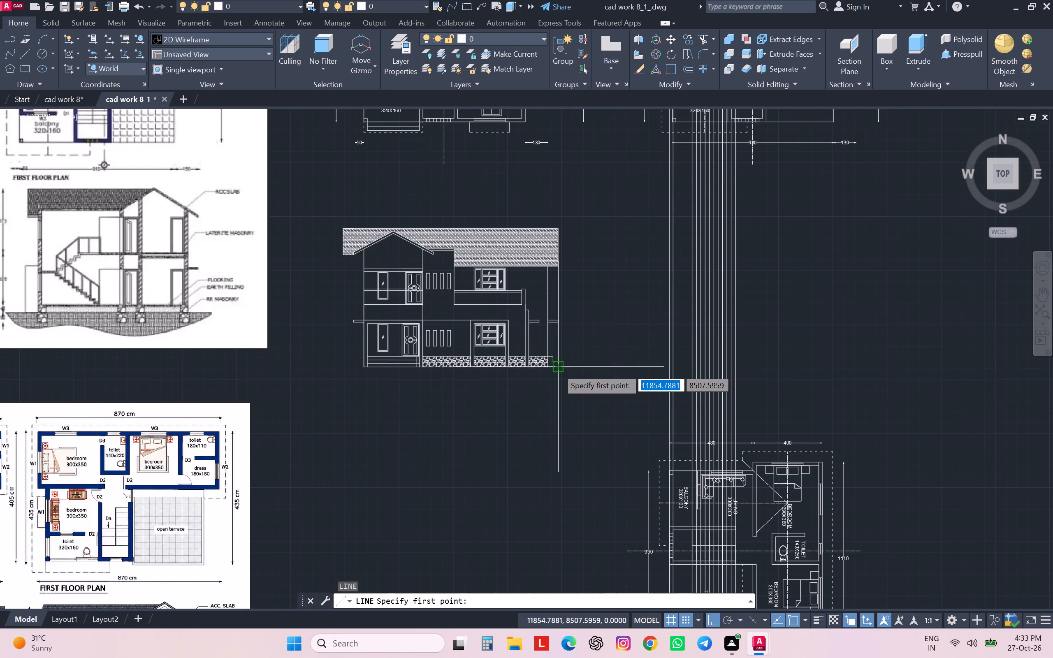
left_click(558, 369)
left_click(979, 349)
key("Escape")
key("Escape")
key("Escape")
key("Escape")
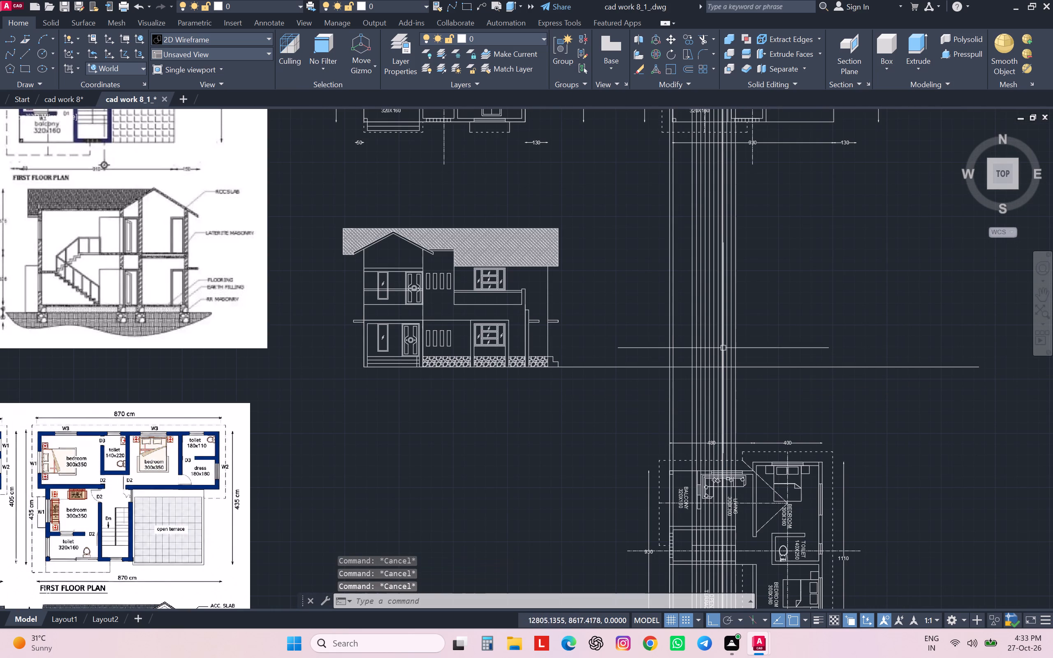
key("Escape")
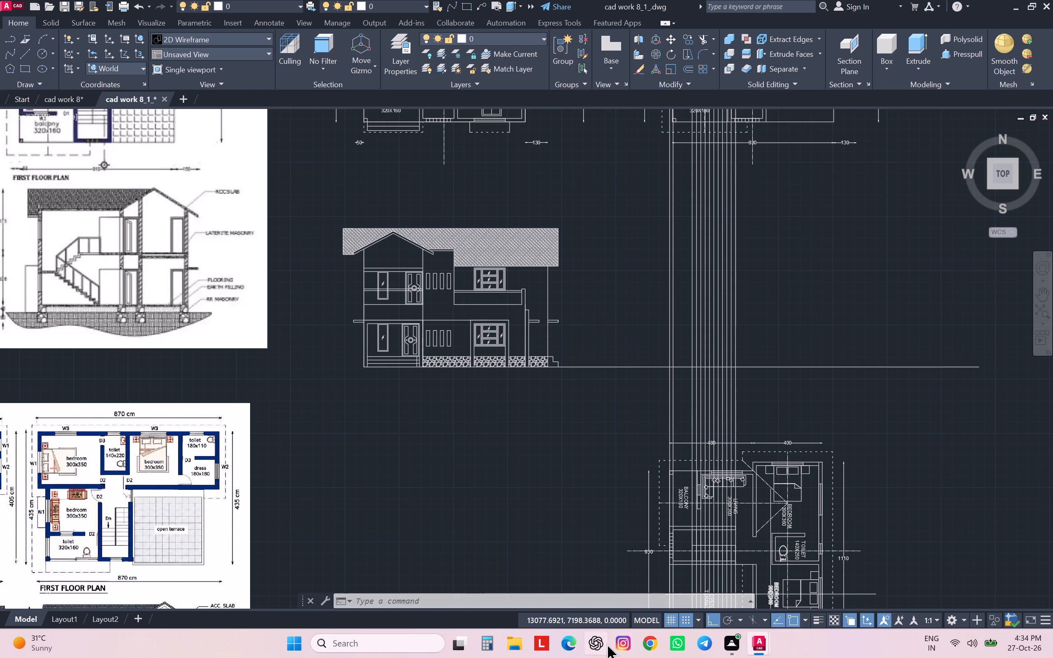
Switch to Chrome, search Google for how to find number of stairs, and read the full step-by-step calculation formula.
left_click(643, 648)
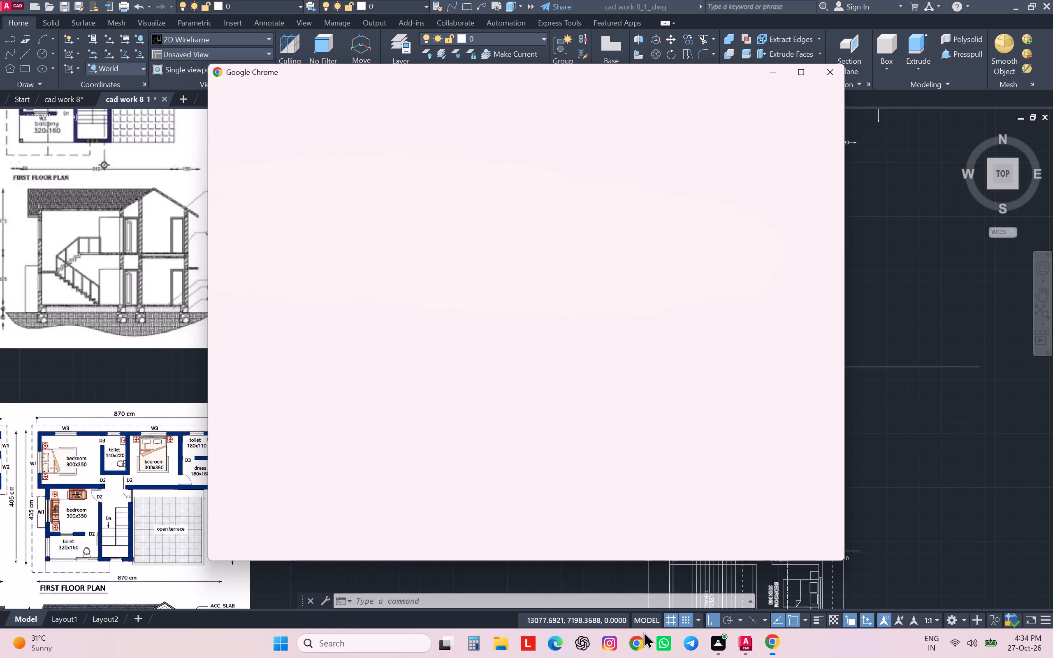
left_click(505, 359)
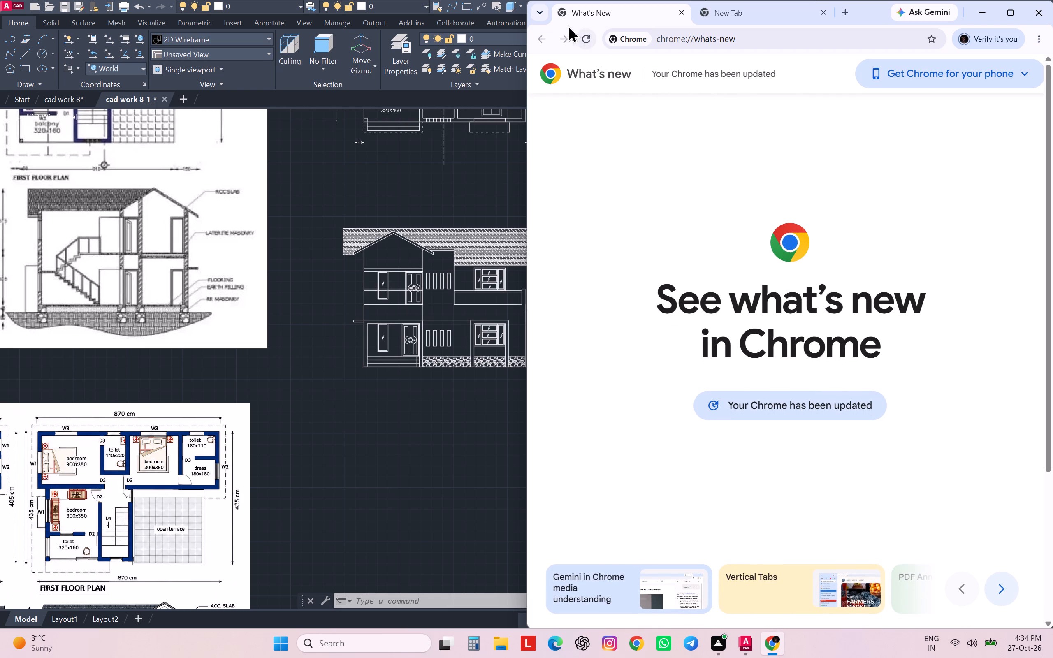
left_click(540, 34)
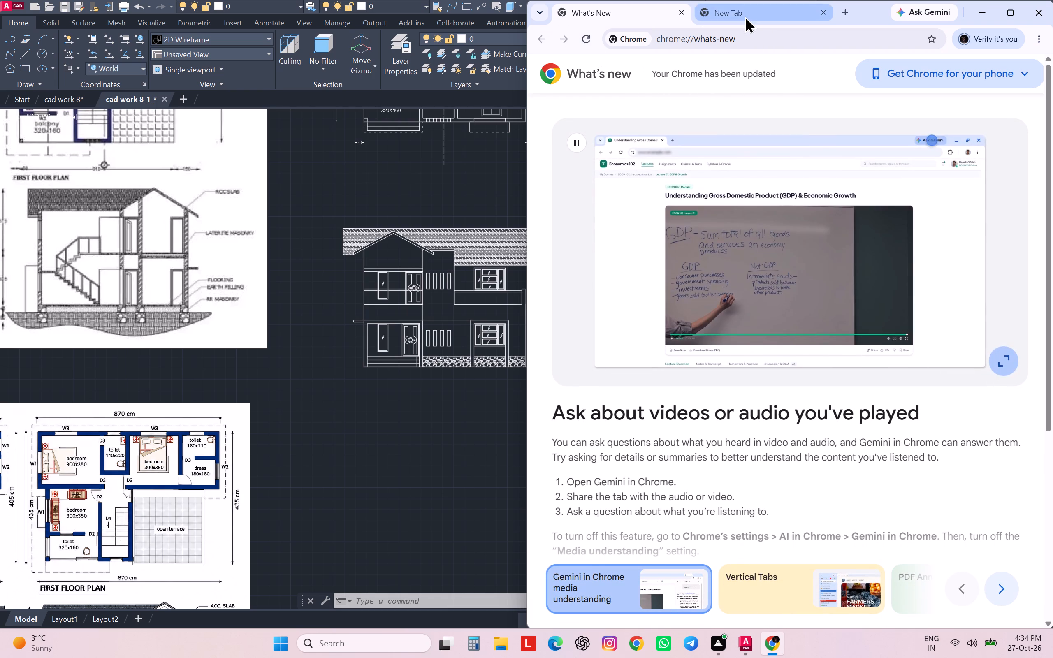
left_click(745, 16)
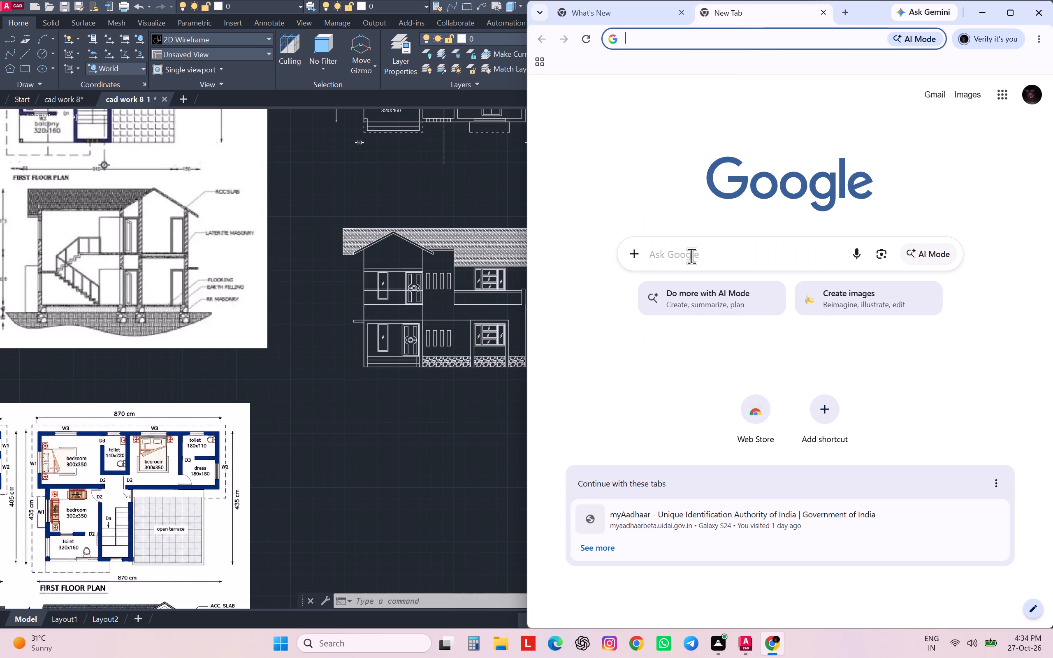
left_click(691, 256)
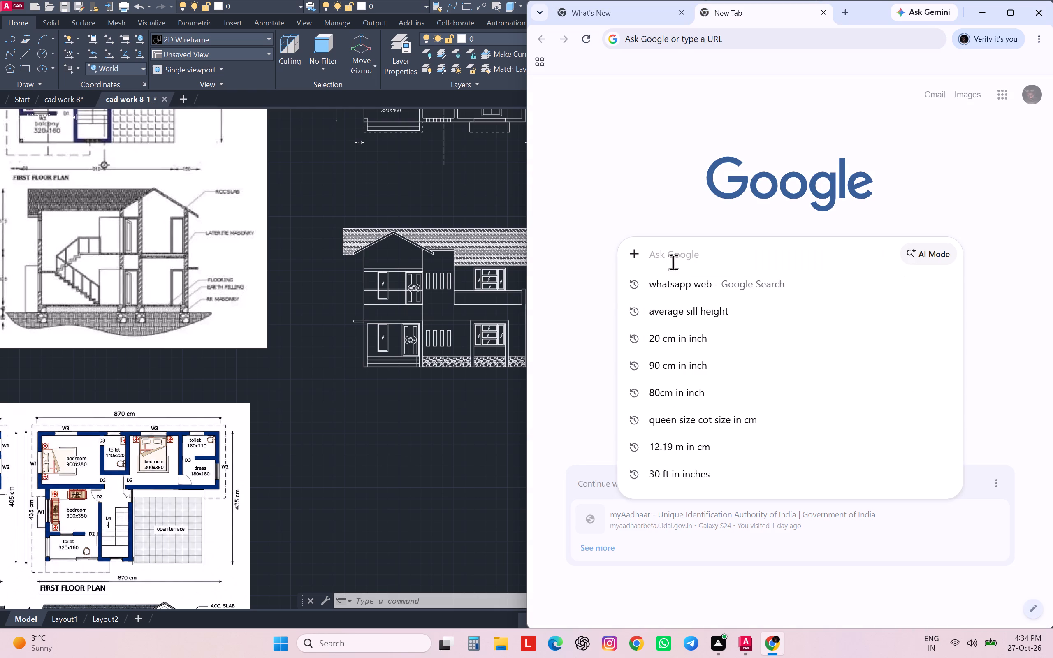
type("HO")
type("W TO FIND")
key("space")
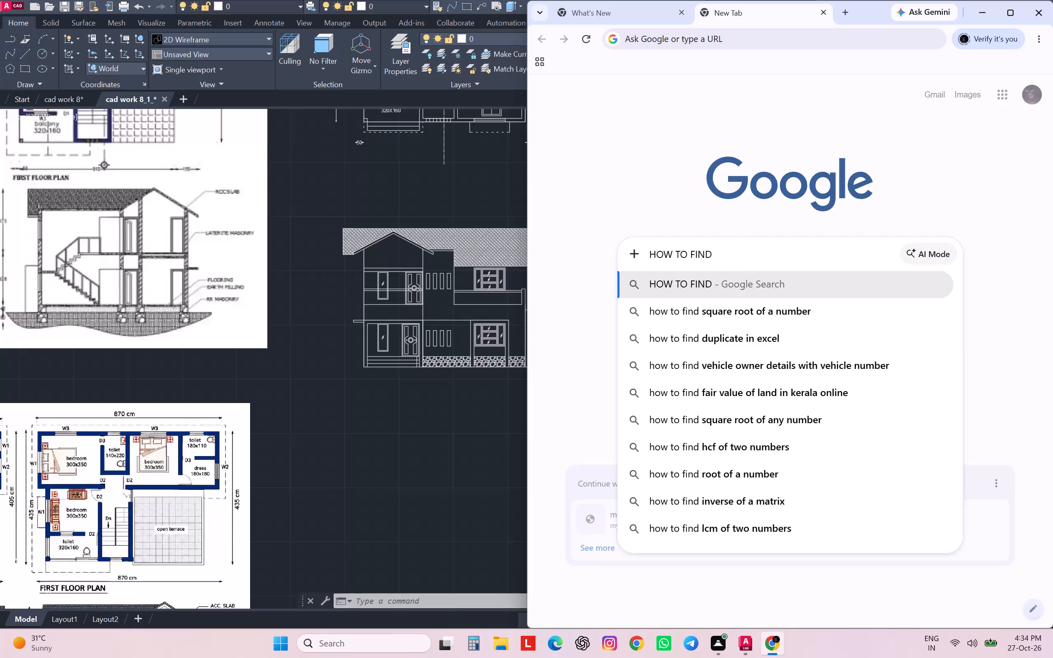
type("NUMBER OF STAIR")
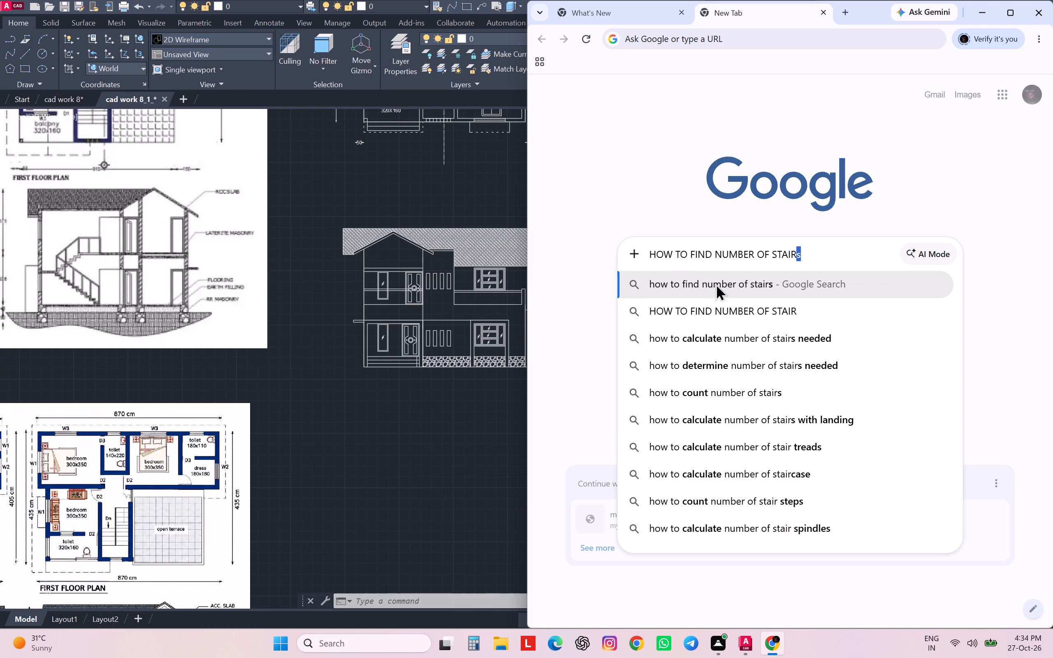
left_click(716, 284)
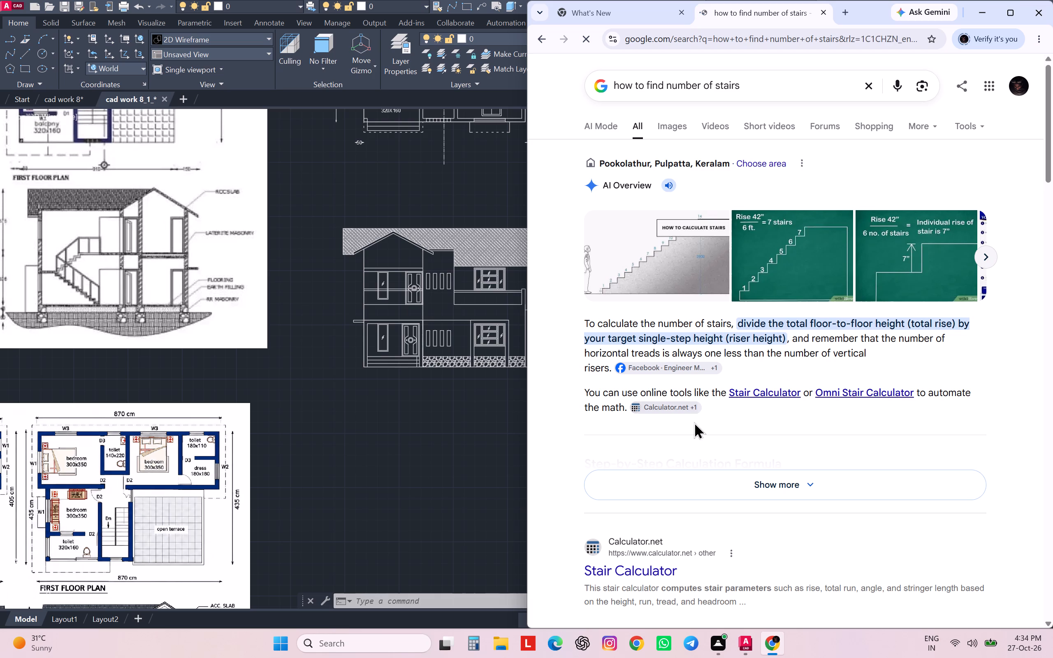
left_click(799, 482)
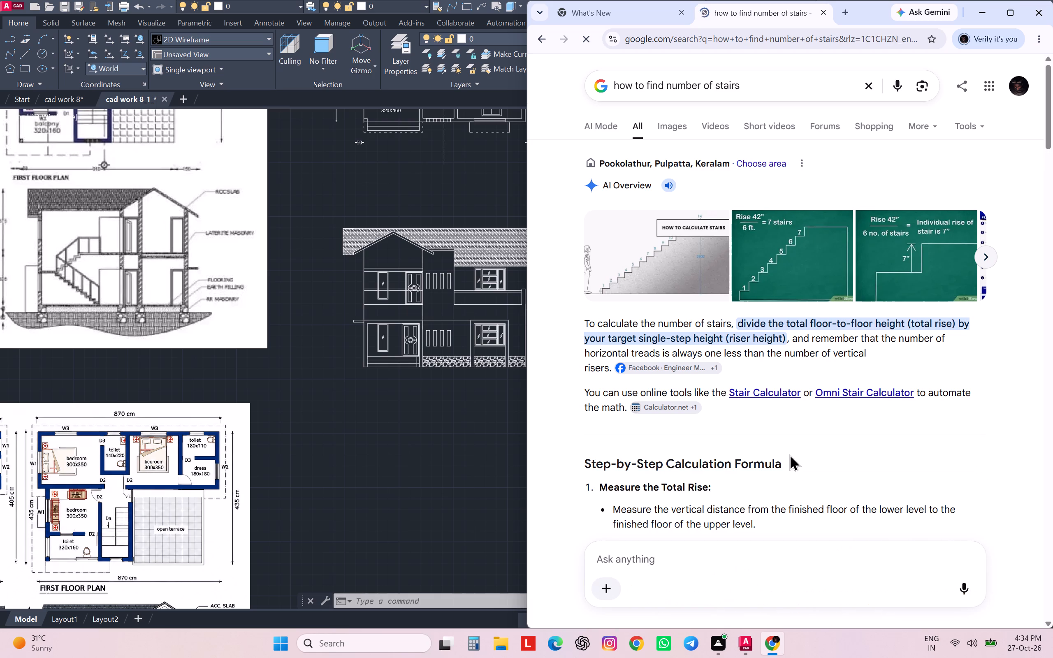
scroll(786, 444, "down", 1)
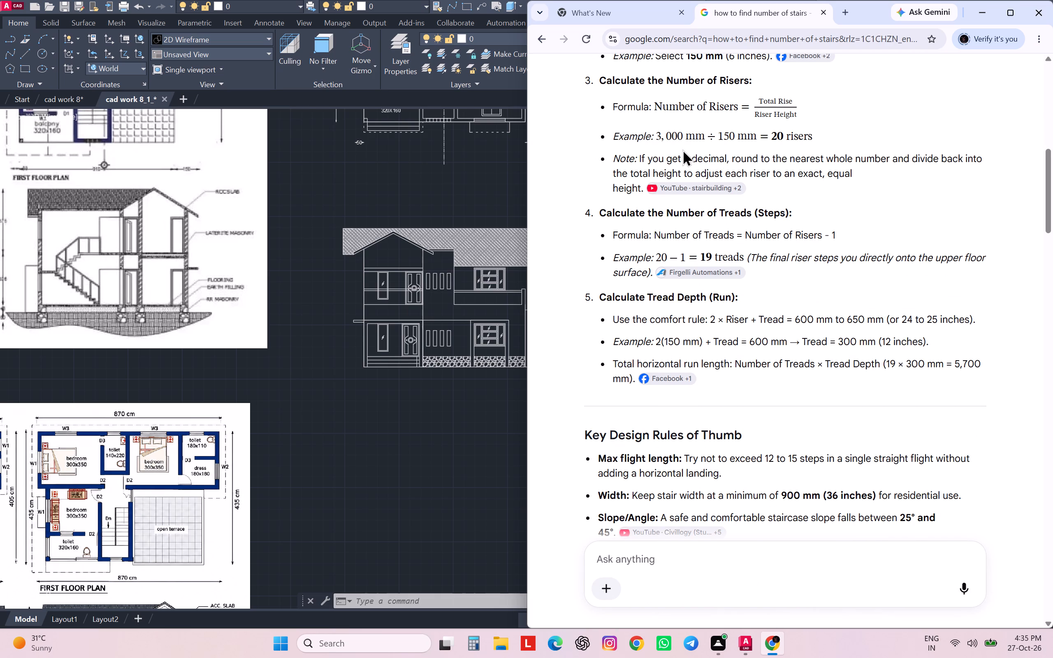
left_click(980, 13)
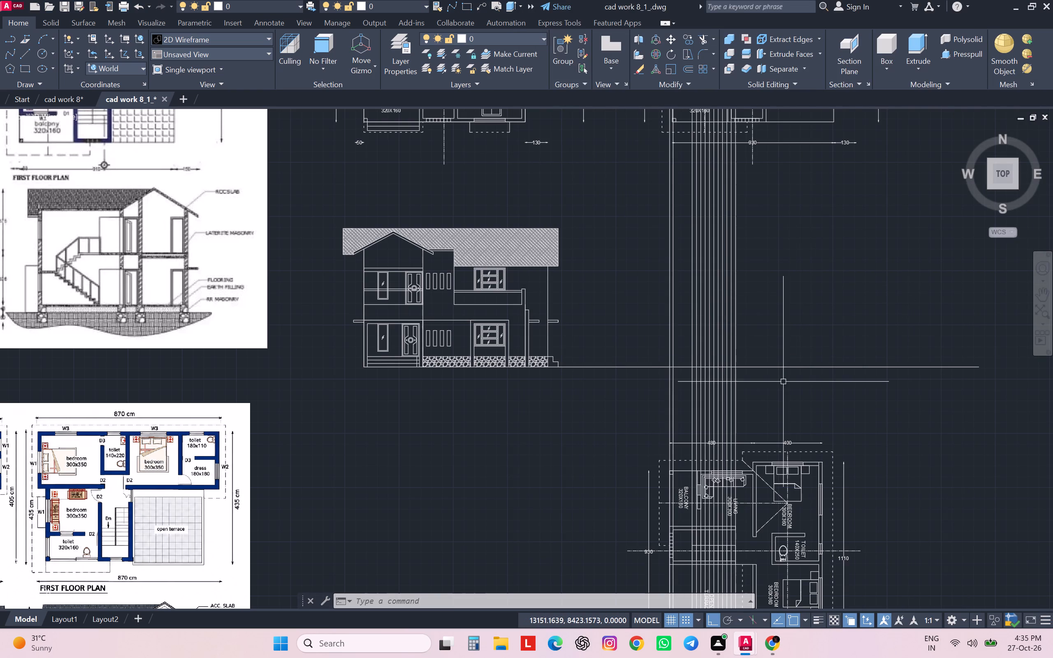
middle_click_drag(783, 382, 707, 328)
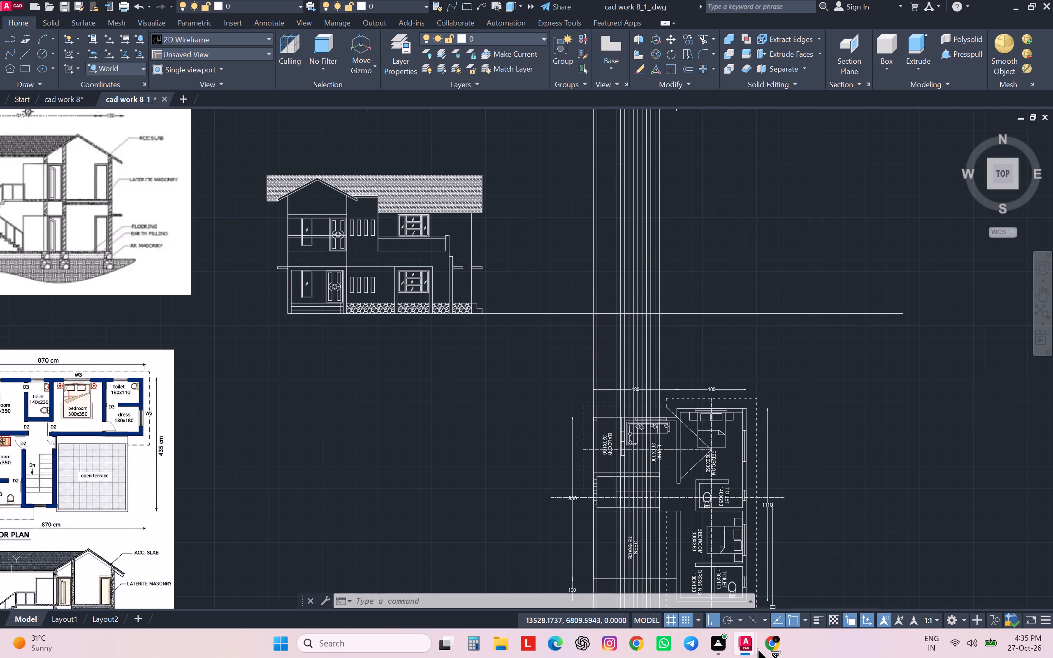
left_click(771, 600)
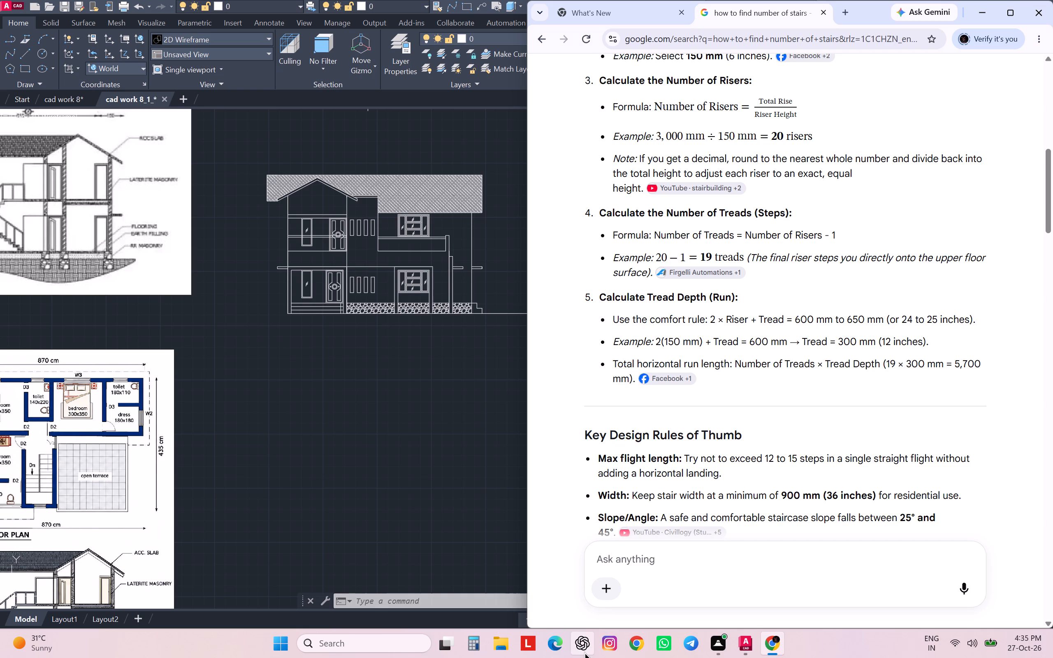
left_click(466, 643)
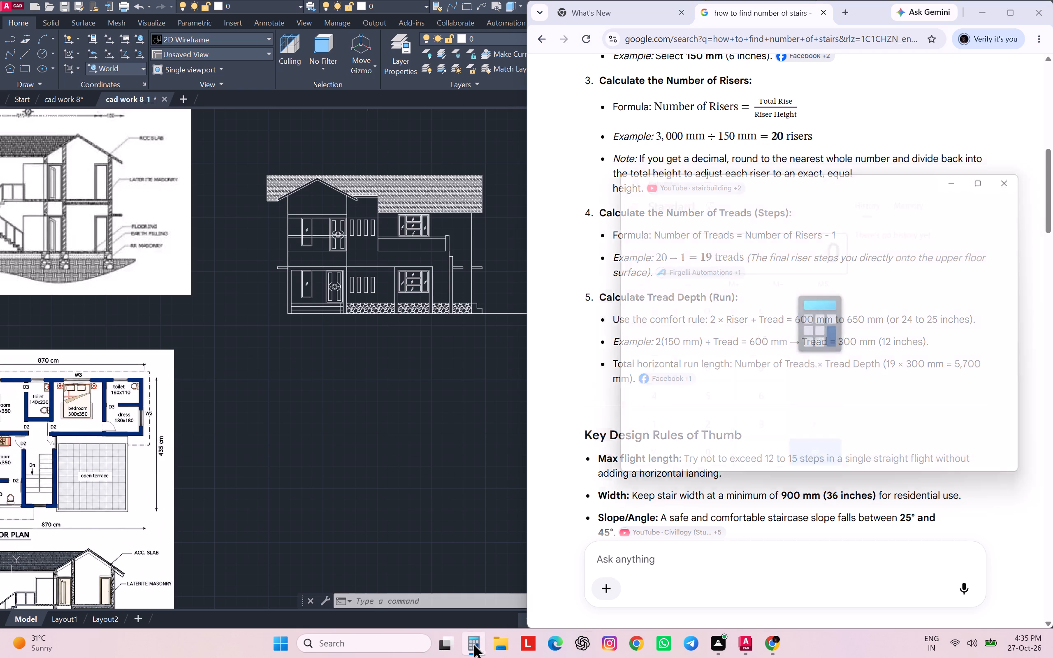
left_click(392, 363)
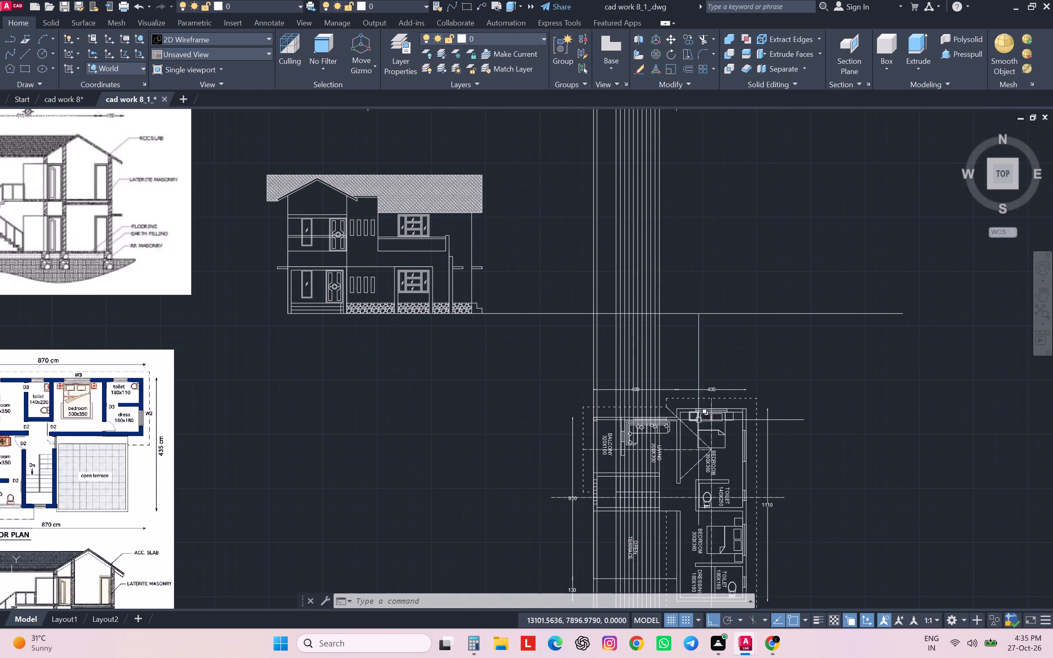
Examine the drawn front elevation's base and the ground-level part of Section A-A in the reference images.
scroll(354, 297, "up", 2)
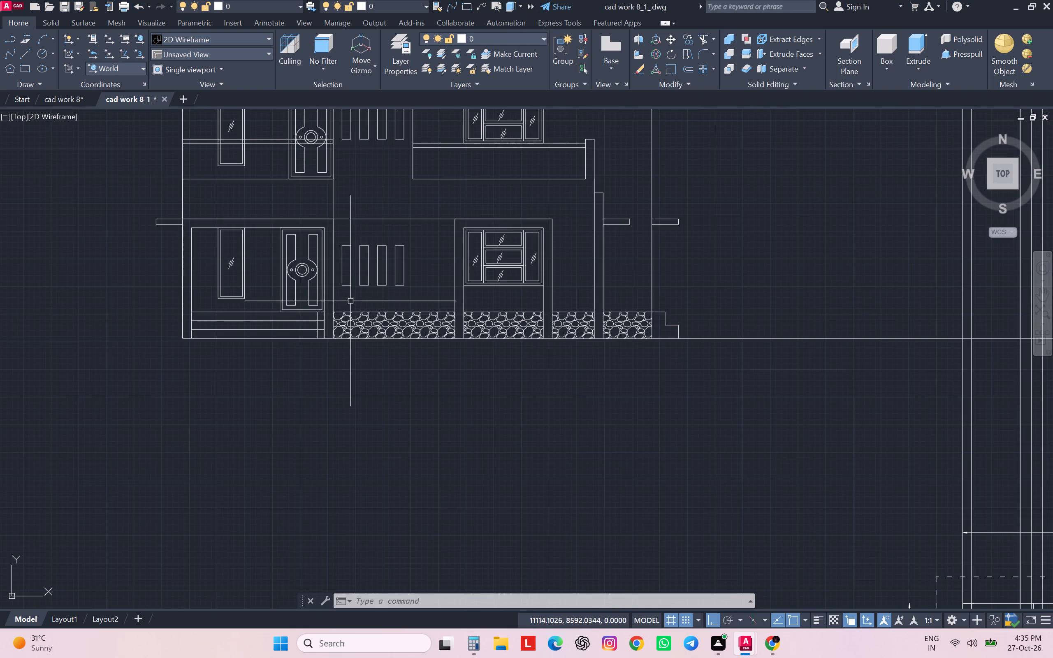
scroll(350, 301, "down", 3)
scroll(446, 396, "down", 1)
middle_click_drag(446, 396, 764, 367)
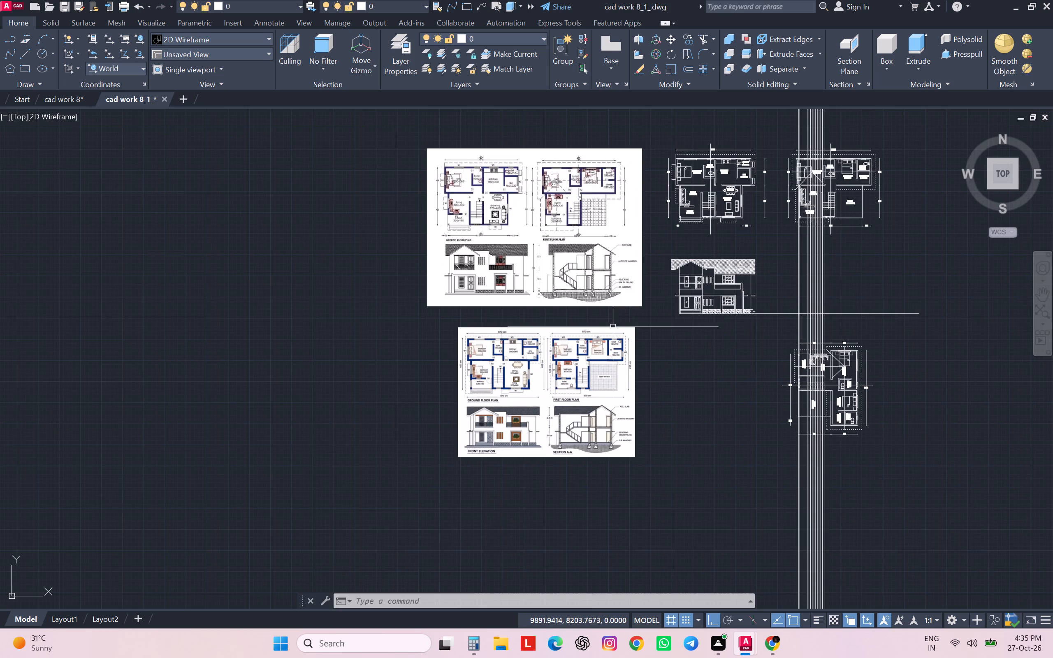
scroll(600, 295, "up", 3)
middle_click_drag(507, 277, 561, 182)
scroll(507, 277, "up", 1)
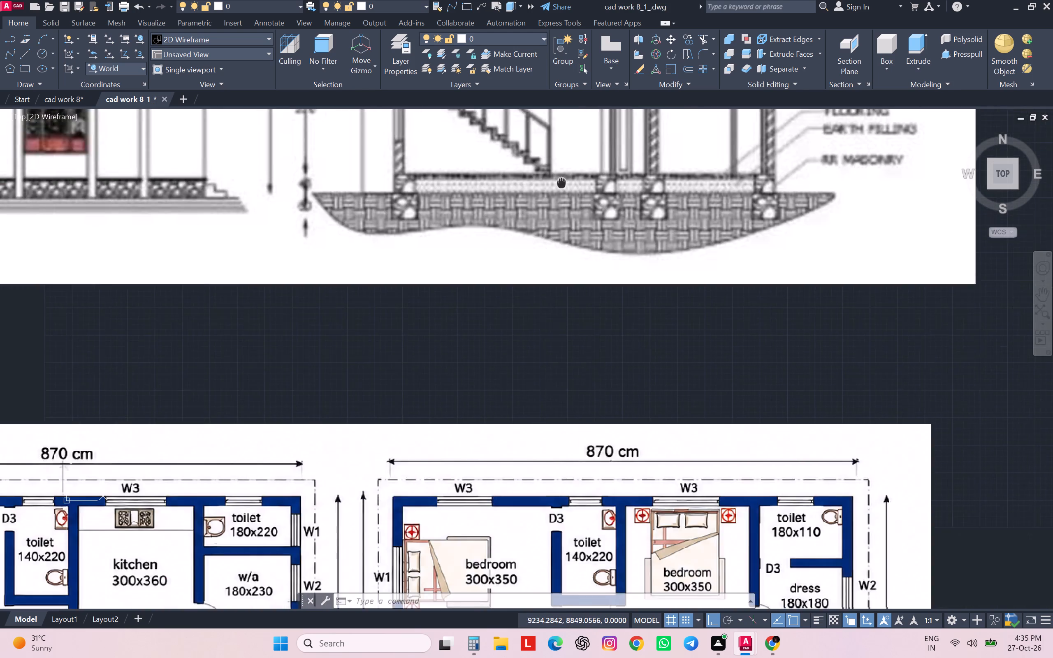
middle_click_drag(561, 182, 562, 181)
scroll(562, 181, "up", 1)
scroll(562, 181, "down", 2)
scroll(563, 215, "down", 2)
middle_click_drag(586, 248, 420, 313)
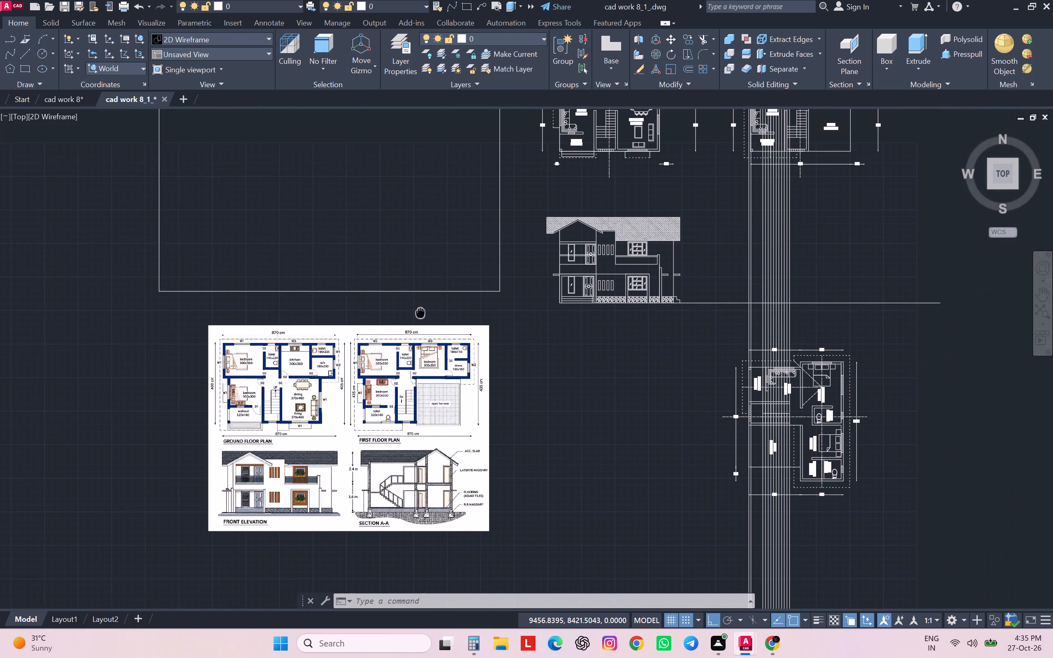
middle_click_drag(420, 313, 420, 313)
scroll(419, 306, "down", 1)
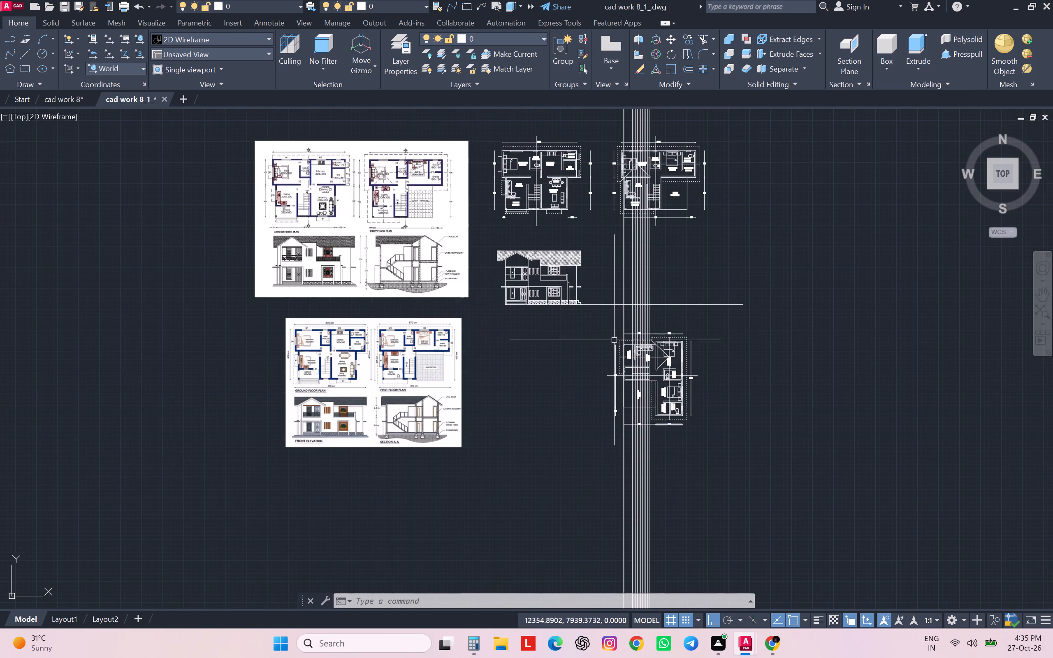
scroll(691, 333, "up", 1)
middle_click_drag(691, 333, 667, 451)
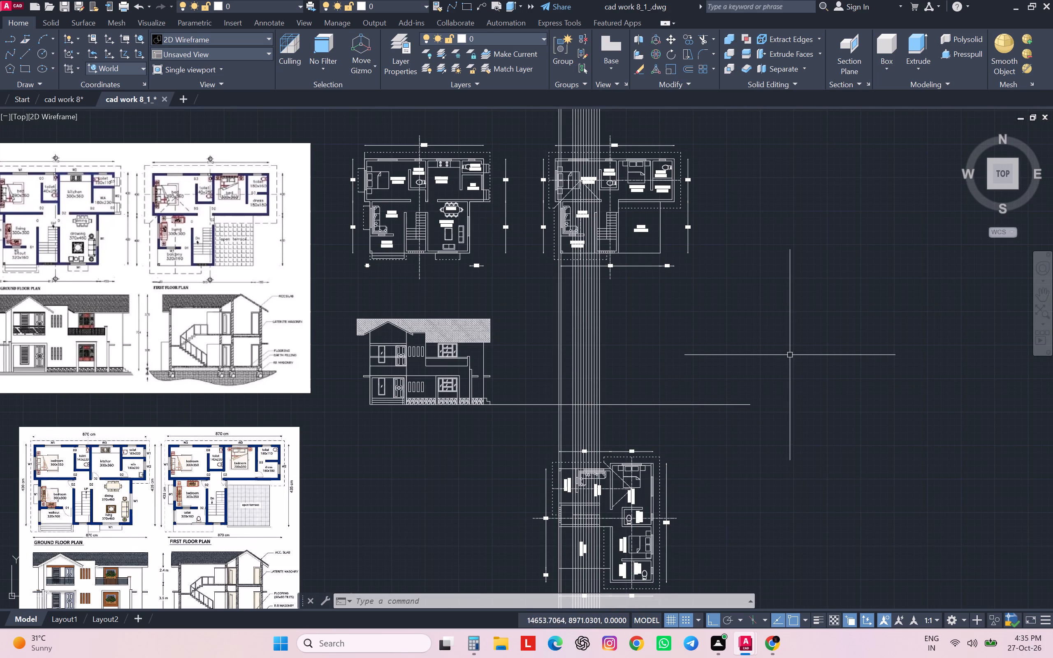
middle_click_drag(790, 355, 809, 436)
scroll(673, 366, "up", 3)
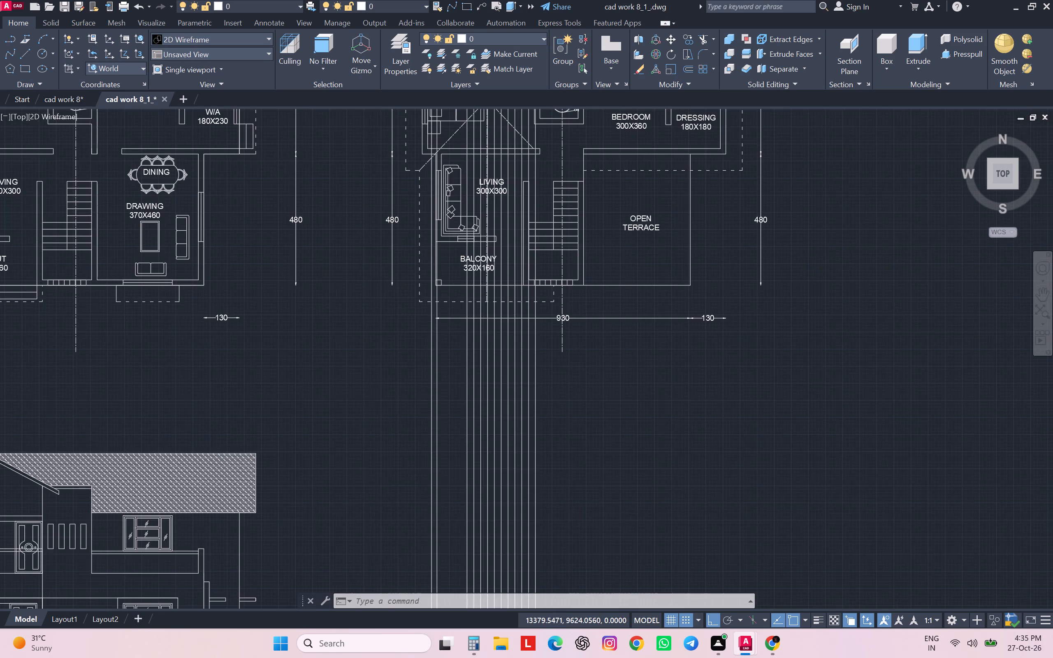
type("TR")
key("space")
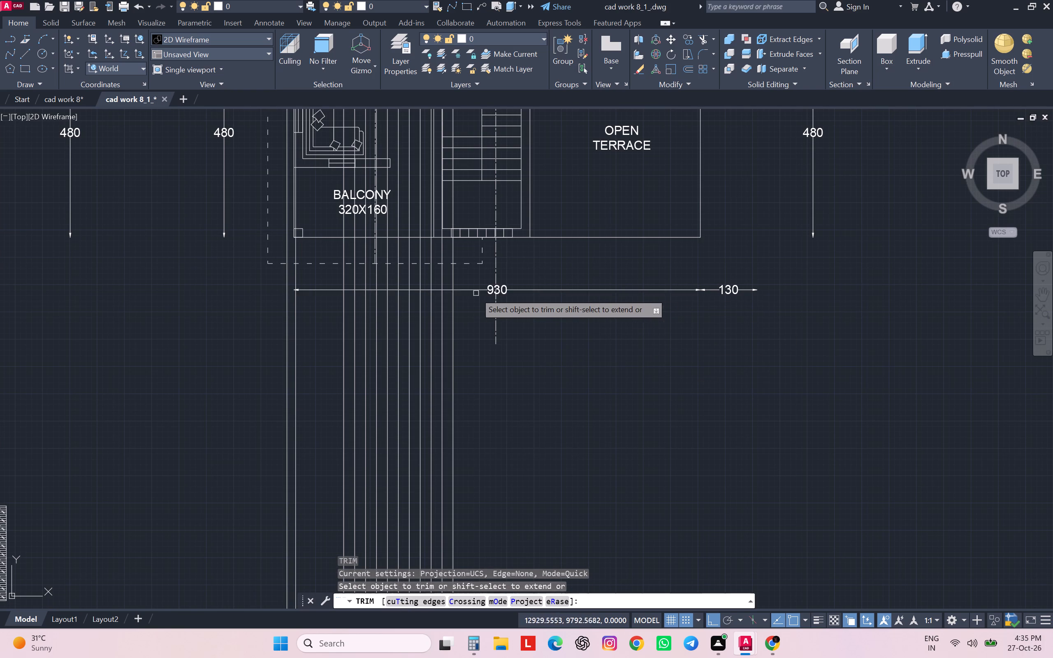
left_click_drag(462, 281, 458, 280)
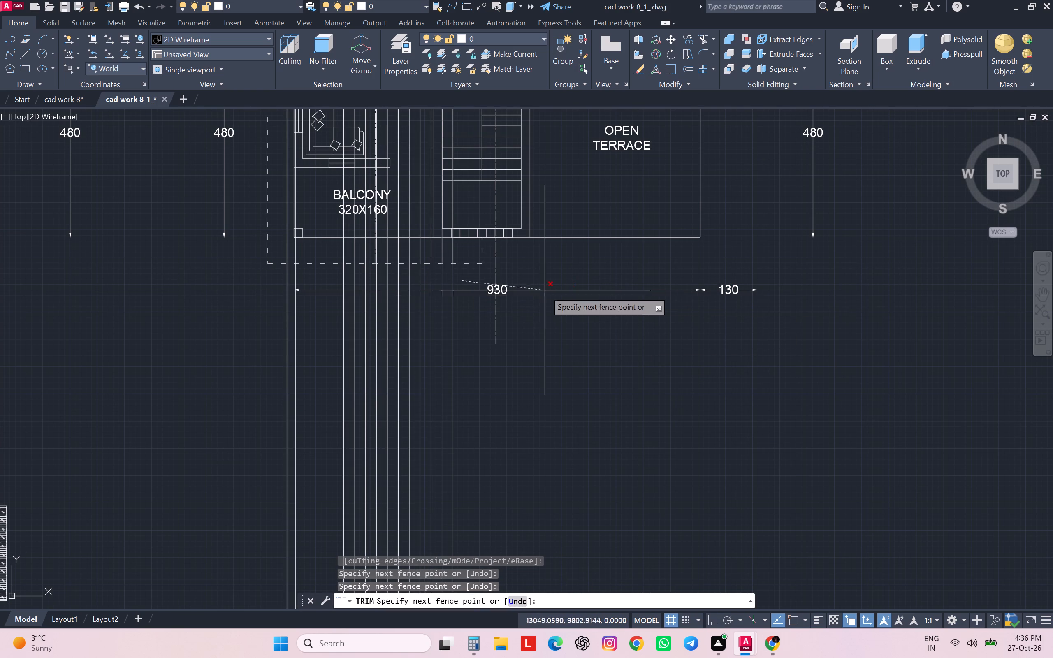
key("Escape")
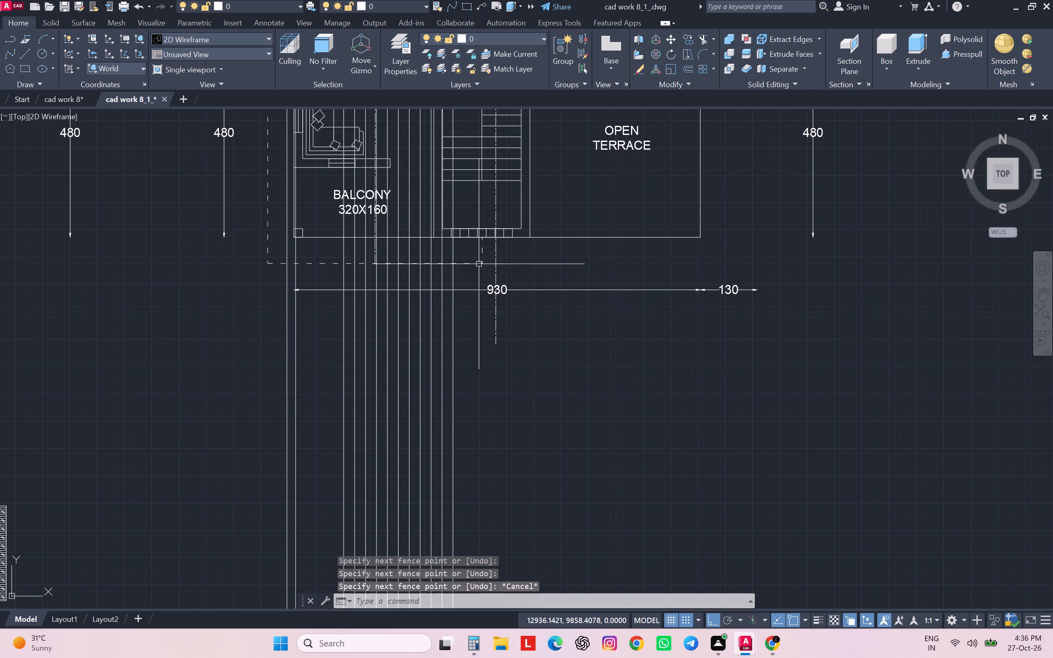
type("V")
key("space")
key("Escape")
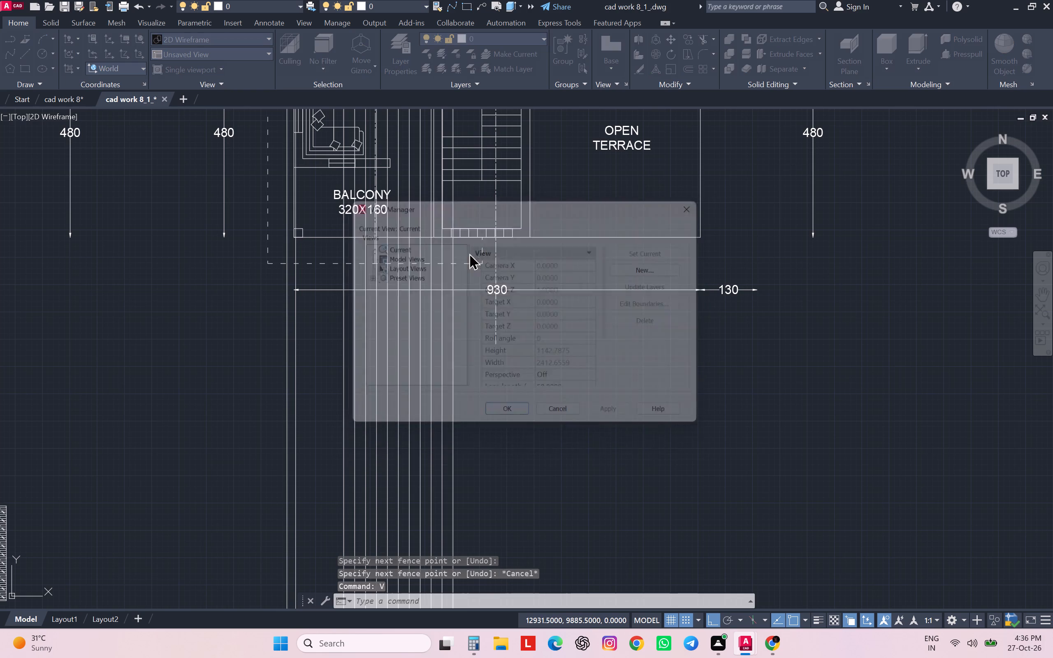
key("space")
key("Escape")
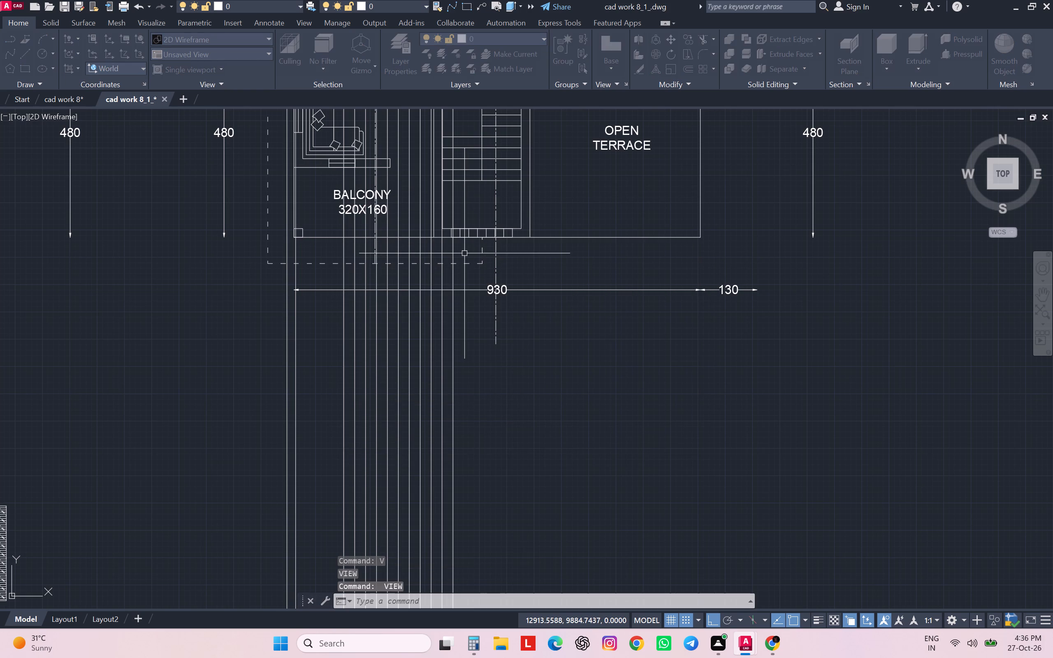
Trim the vertical construction lines between the balcony's front edge and the dashed overhang outline of the upright first floor plan.
type("TR")
key("space")
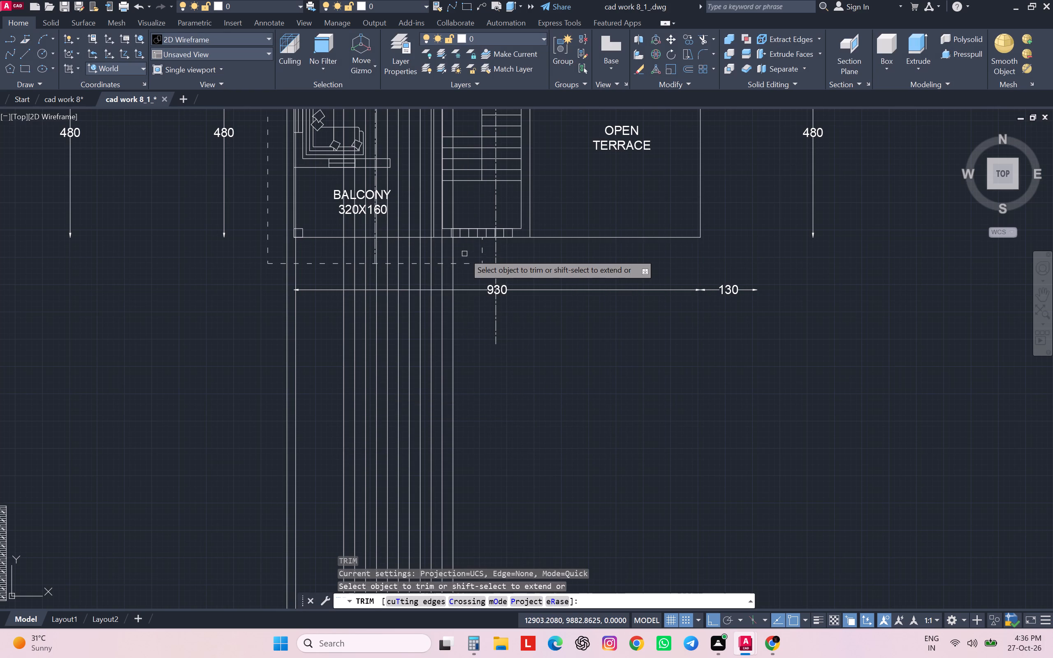
left_click(464, 253)
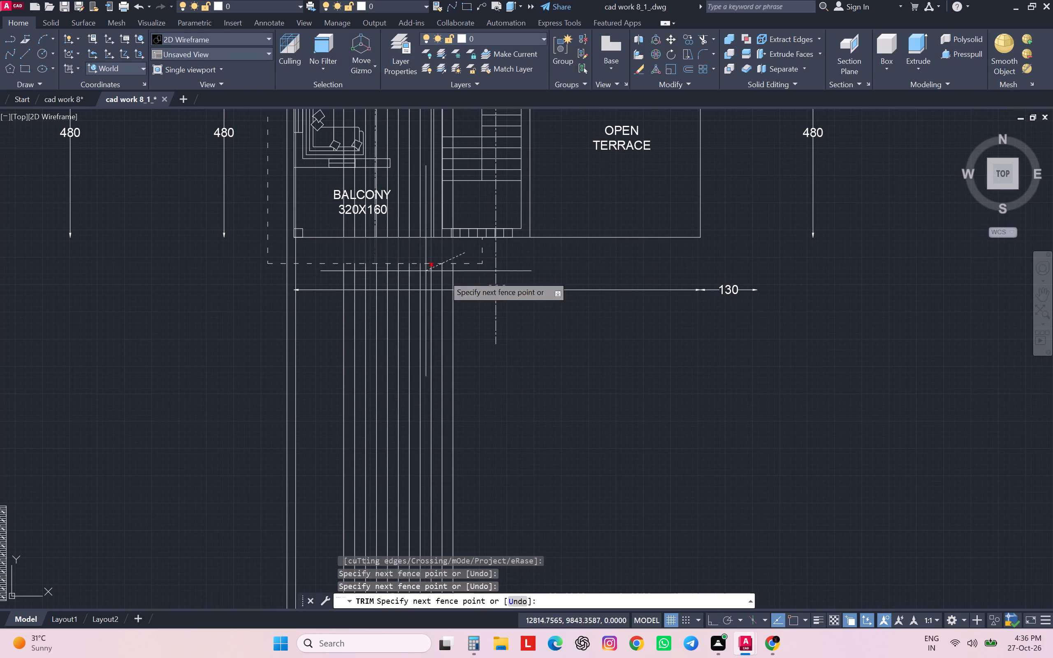
left_click(384, 254)
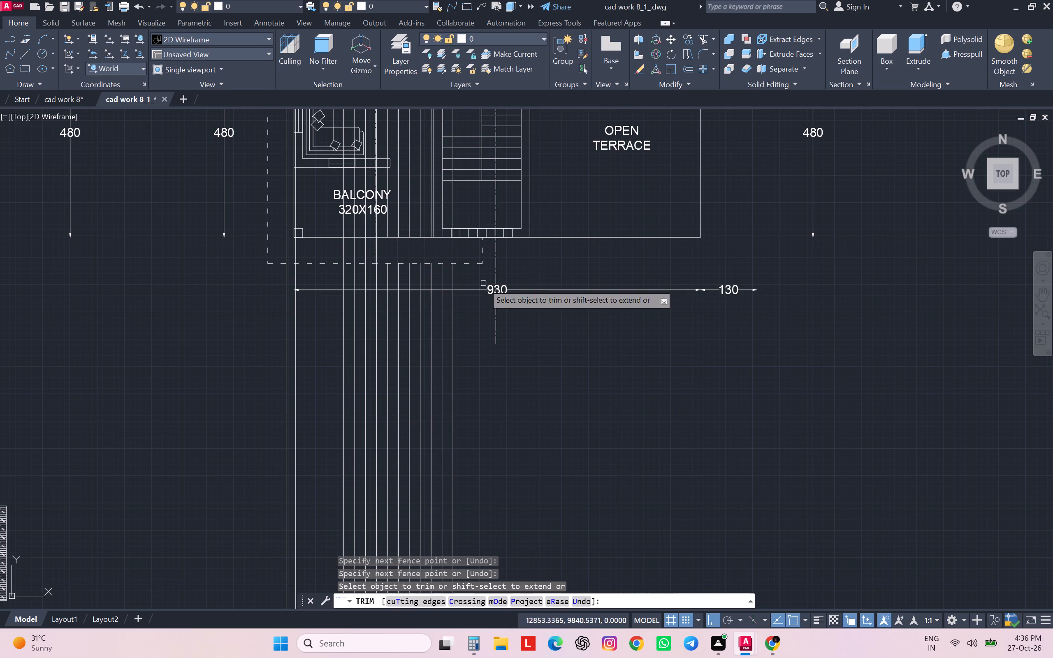
scroll(377, 256, "up", 1)
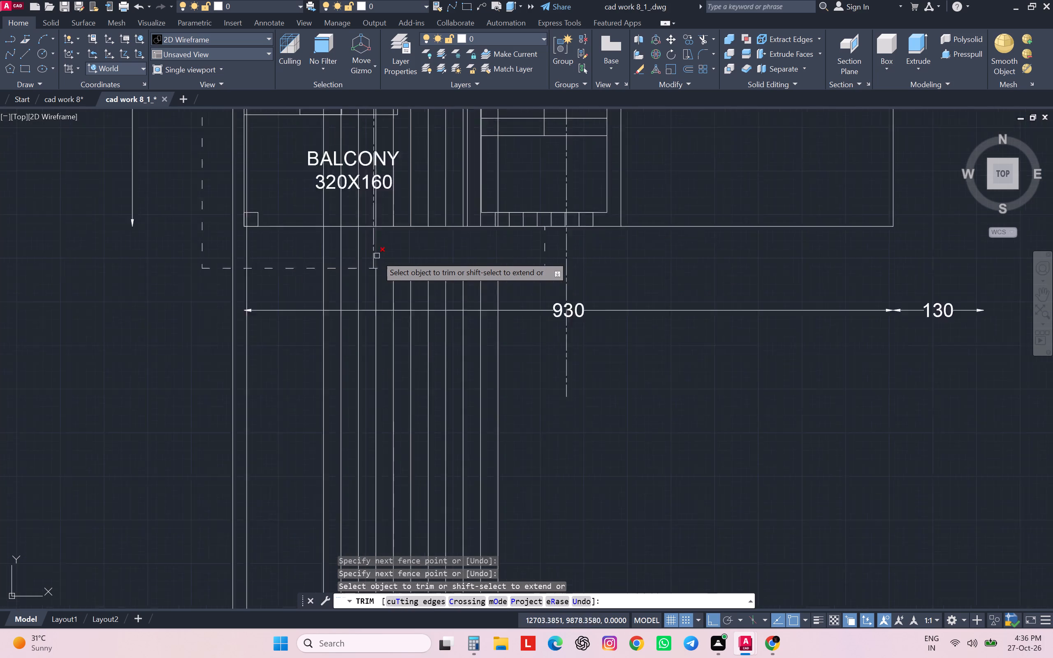
scroll(377, 256, "up", 1)
left_click(377, 256)
left_click(362, 254)
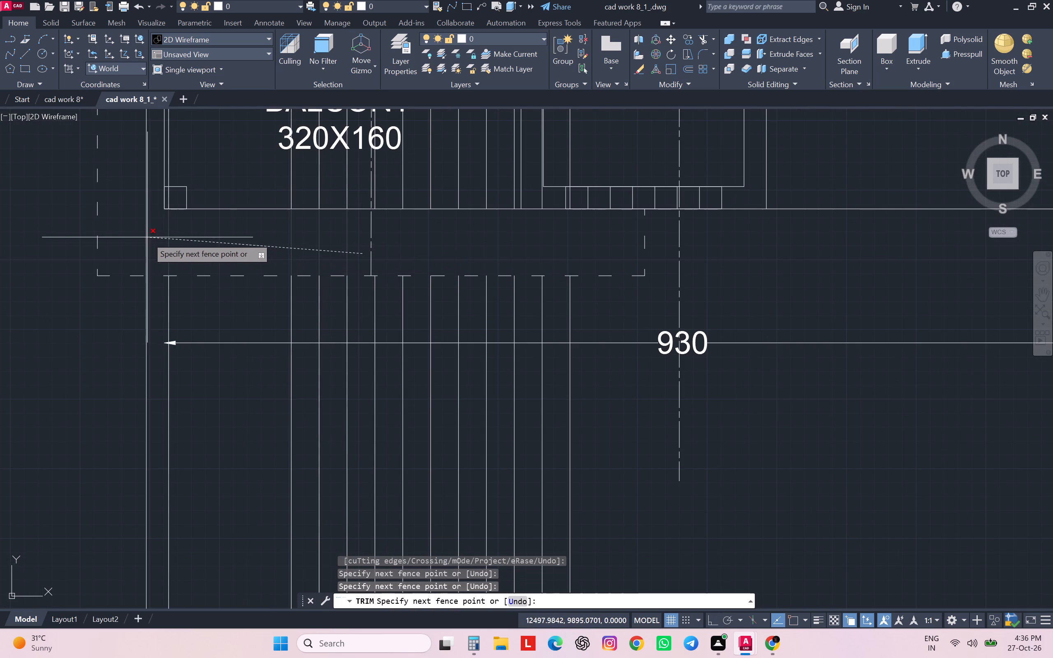
scroll(271, 228, "down", 1)
scroll(271, 228, "up", 3)
scroll(308, 227, "down", 2)
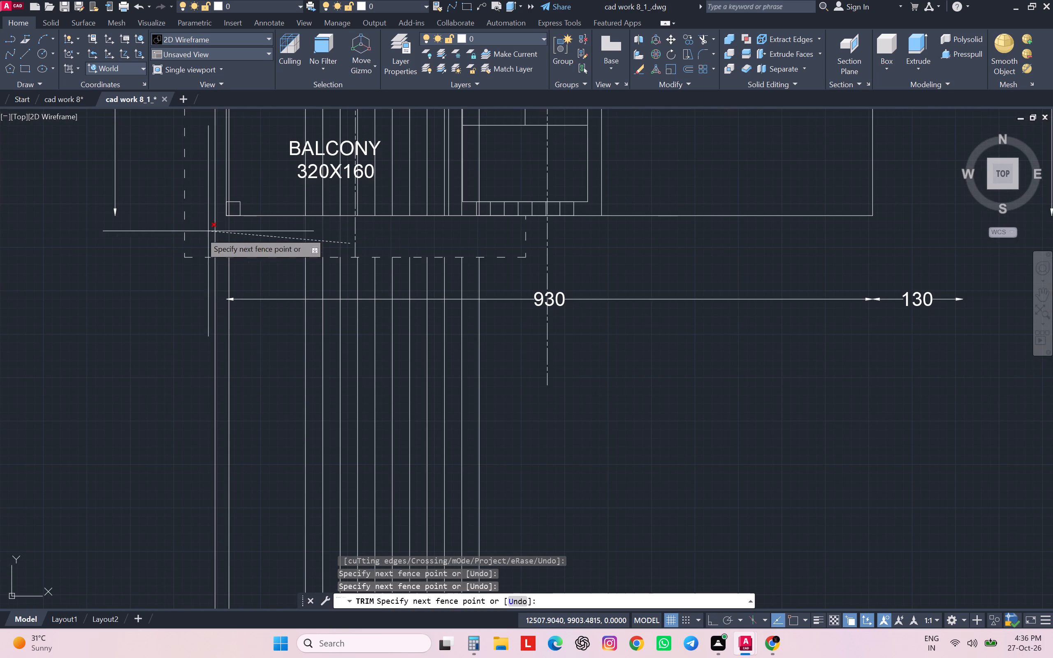
left_click(202, 234)
key("Escape")
key("Escape")
key("Escape")
key("Escape")
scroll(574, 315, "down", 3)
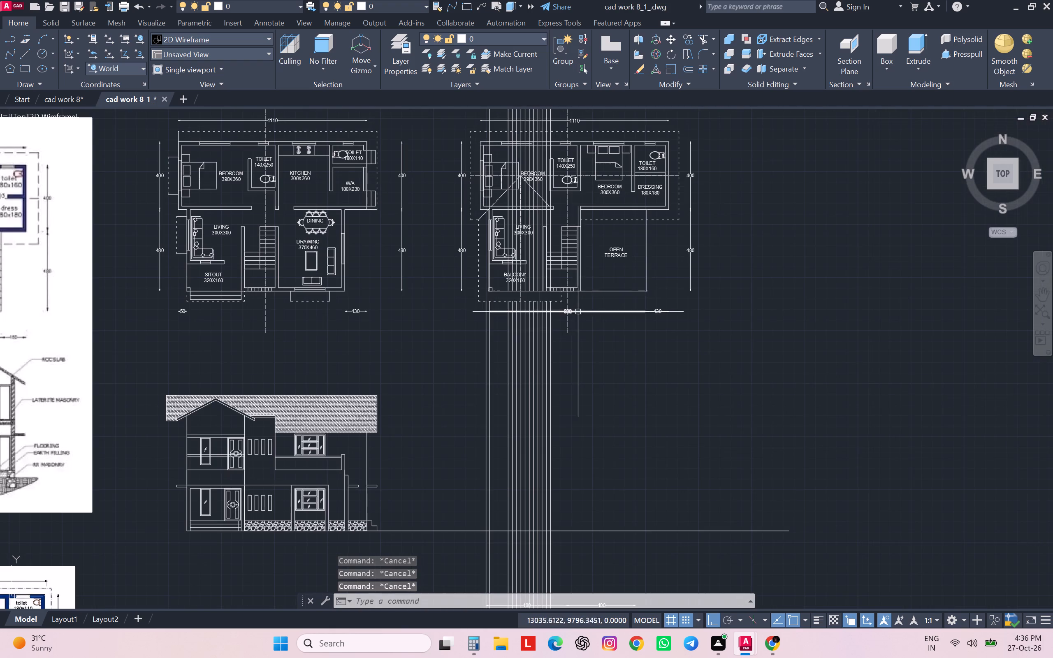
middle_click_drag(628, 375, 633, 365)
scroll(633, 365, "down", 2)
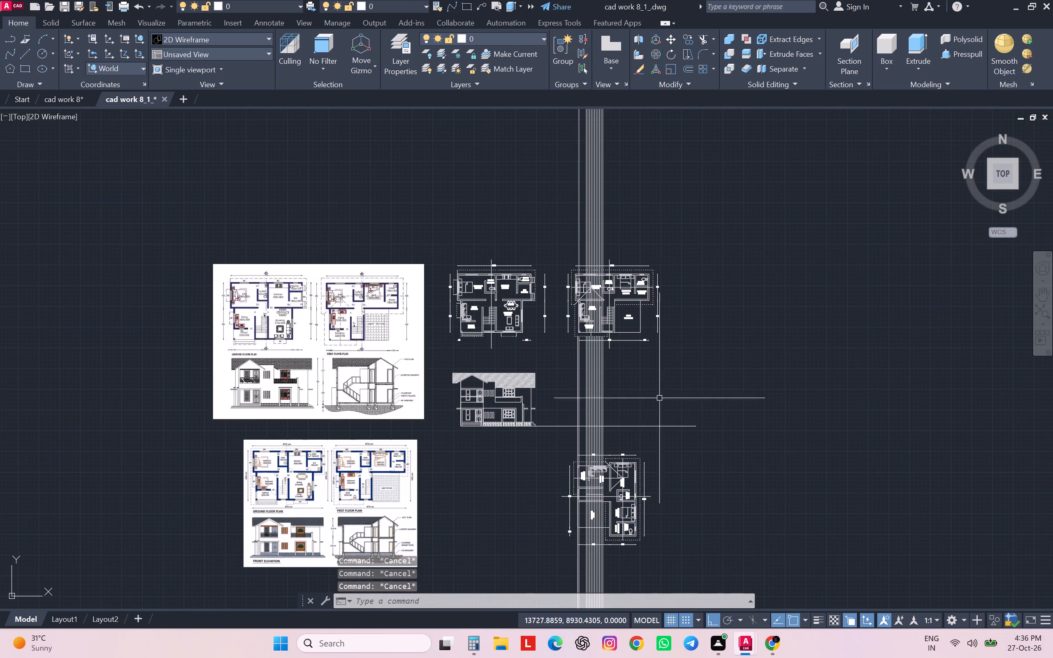
Delete the twelve construction rays that run through and above the upright first floor plan.
left_click_drag(679, 209, 674, 209)
left_click(501, 197)
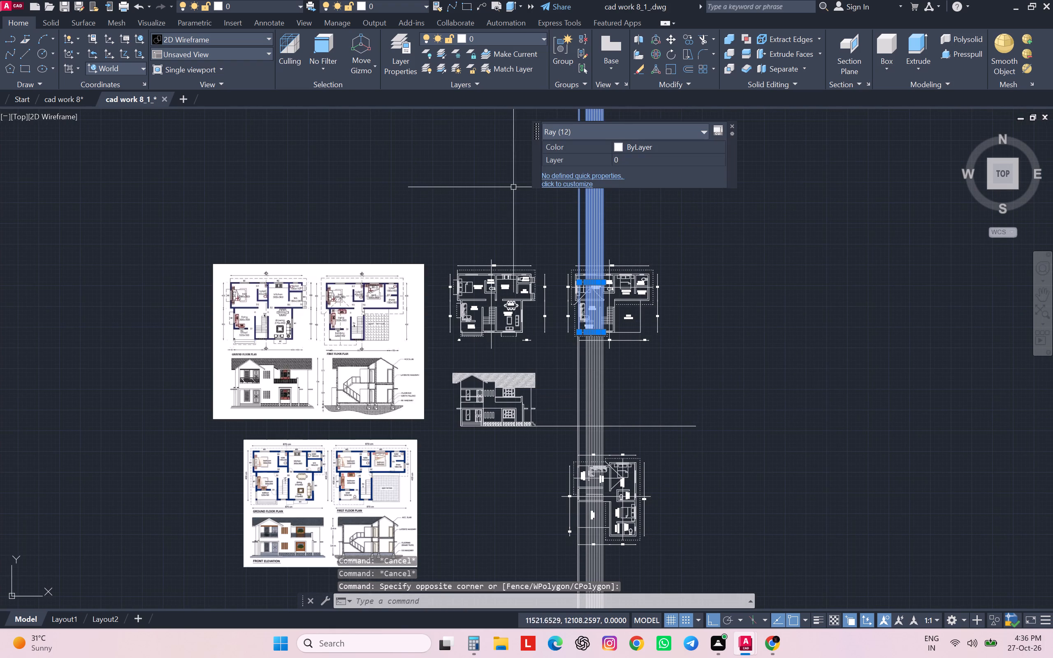
key("Delete")
Check the stair treads in the upright first floor plan and divide 100 by 14 in Calculator.
scroll(621, 345, "up", 1)
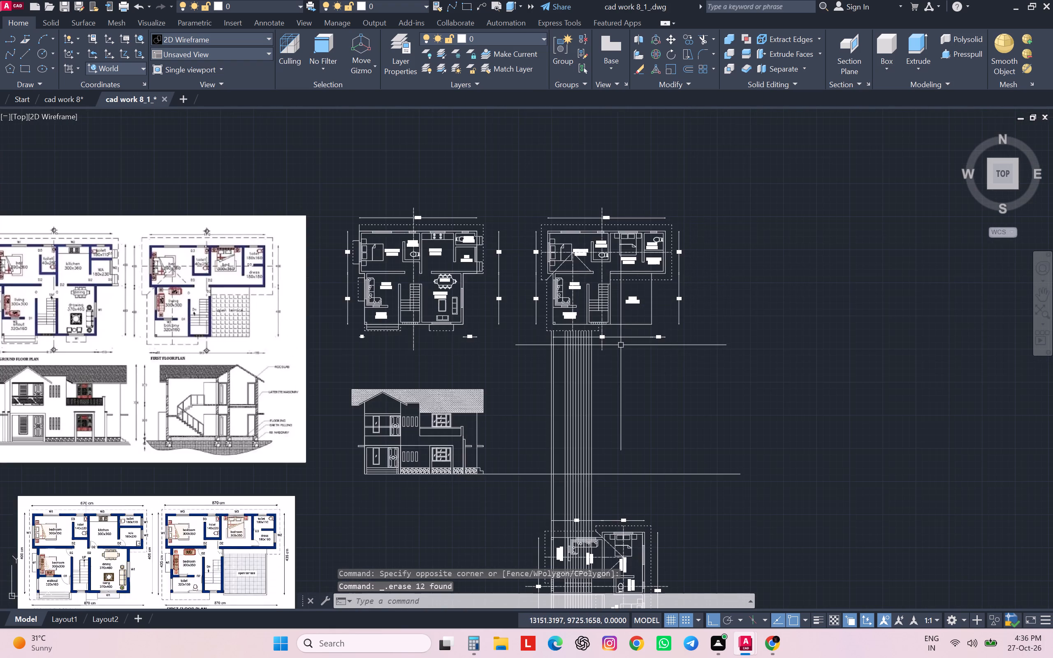
scroll(621, 344, "up", 2)
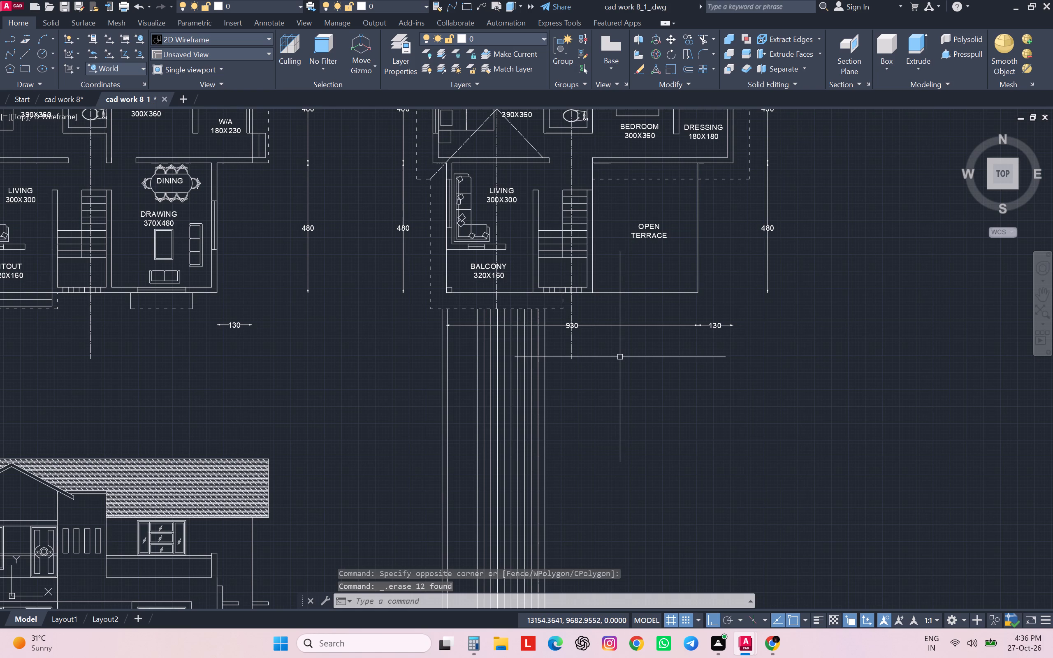
scroll(584, 191, "up", 4)
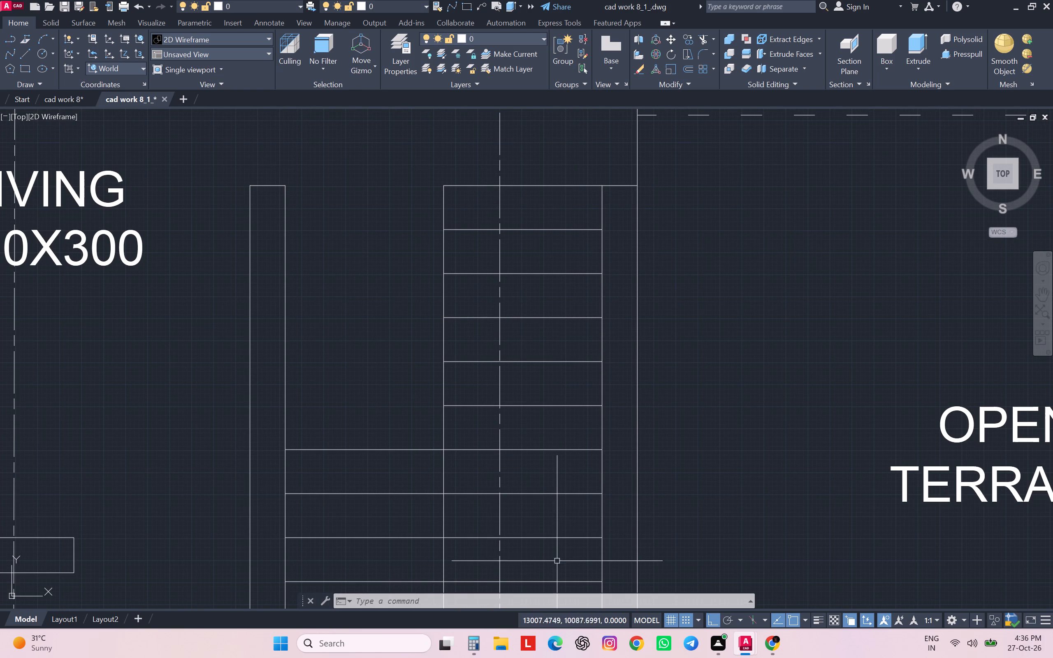
scroll(553, 556, "down", 1)
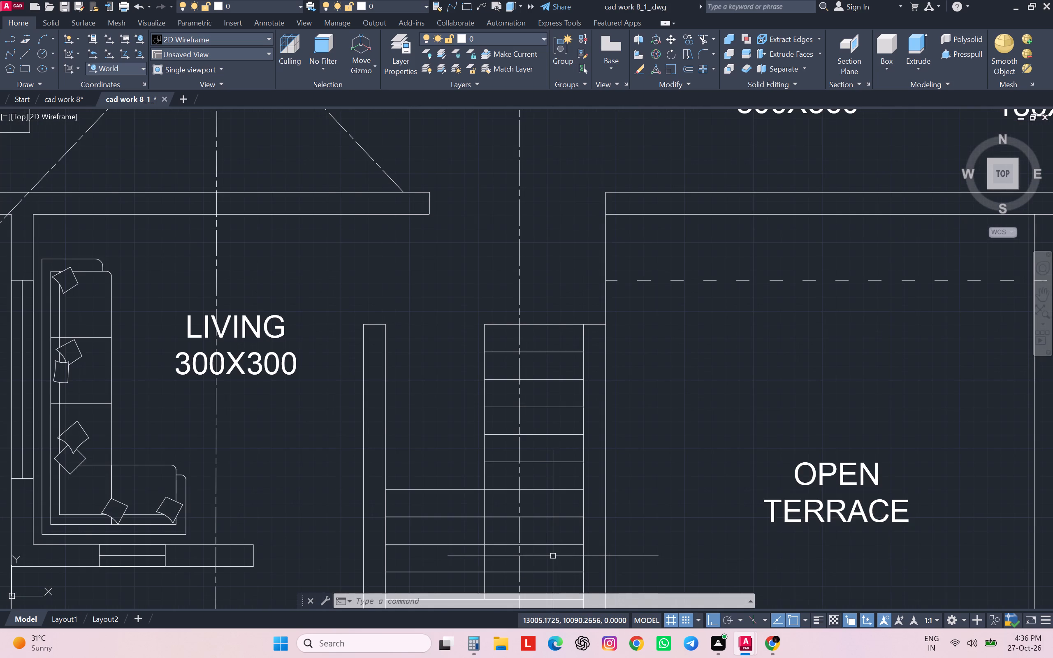
scroll(553, 556, "down", 1)
middle_click_drag(561, 513, 552, 391)
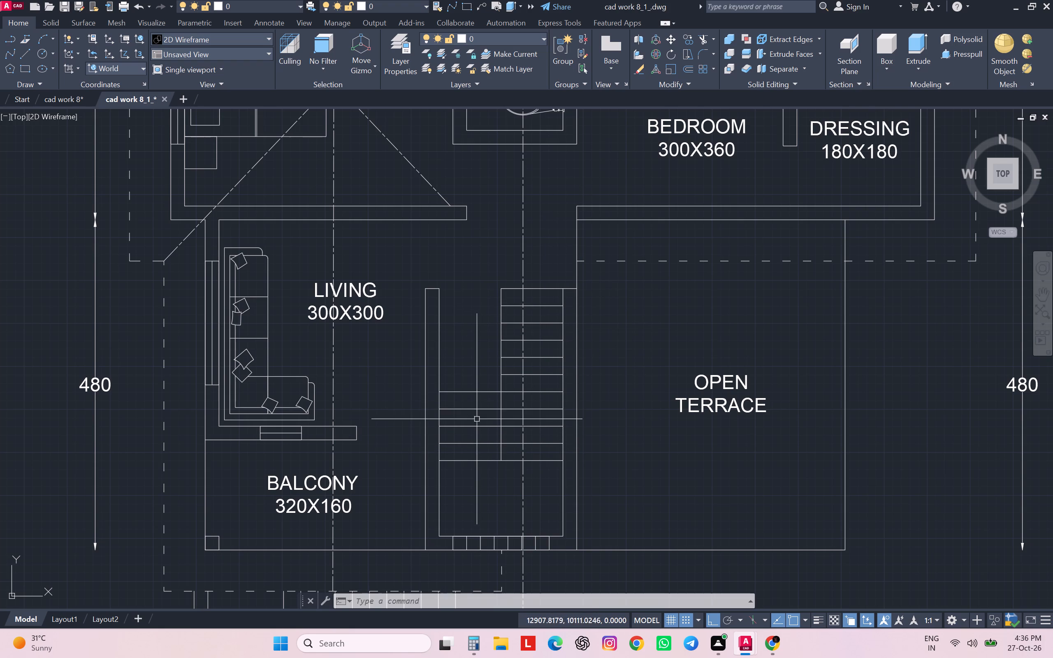
left_click(472, 643)
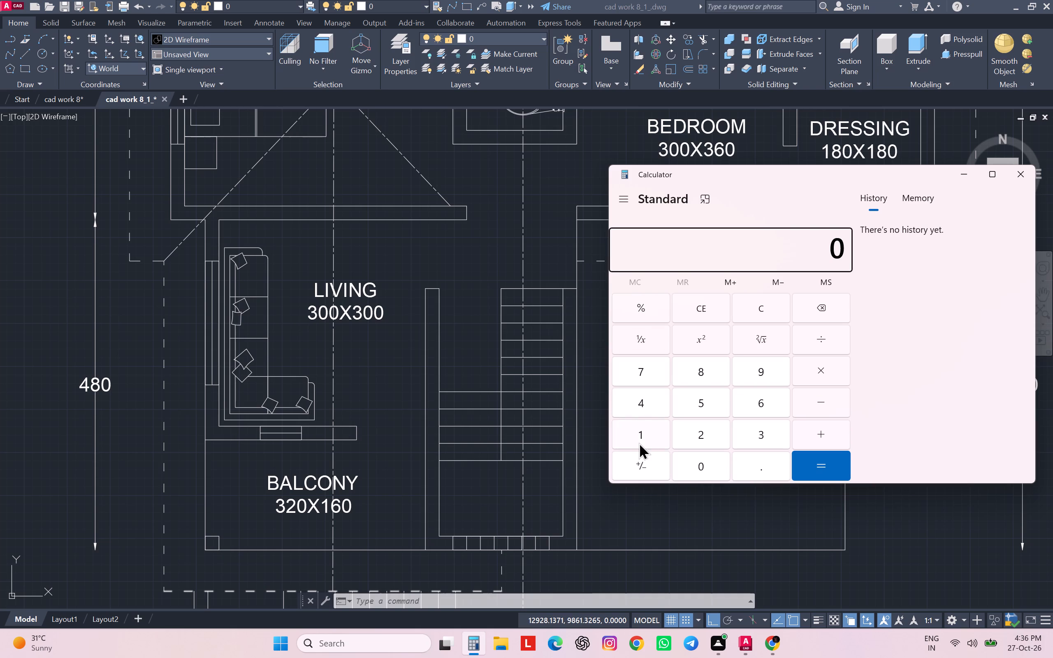
left_click(650, 434)
double_click(695, 467)
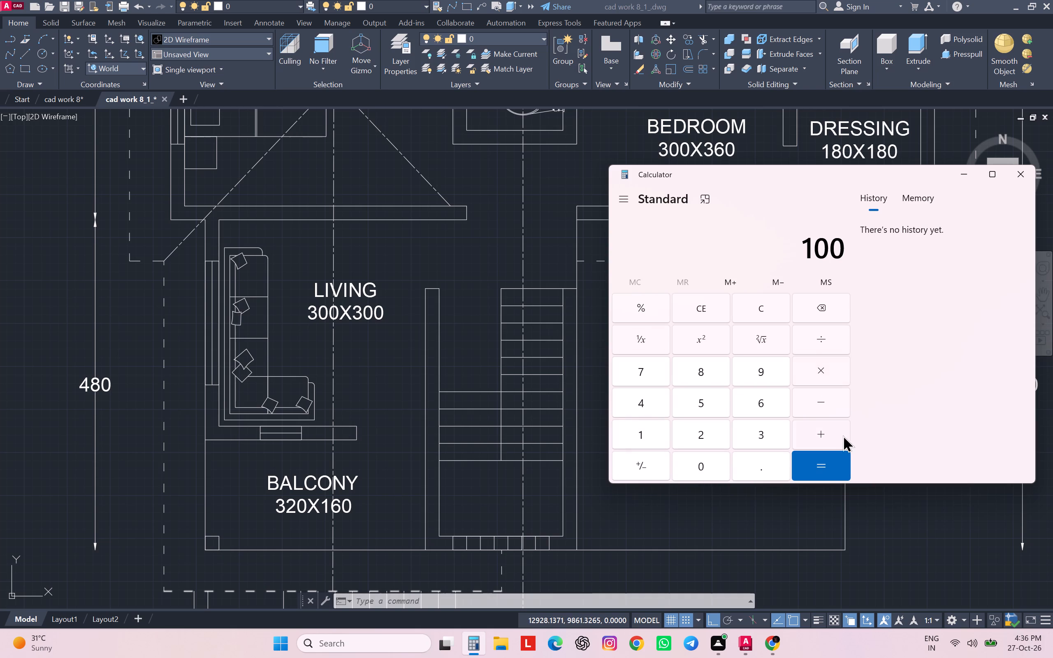
left_click(816, 436)
left_click(643, 435)
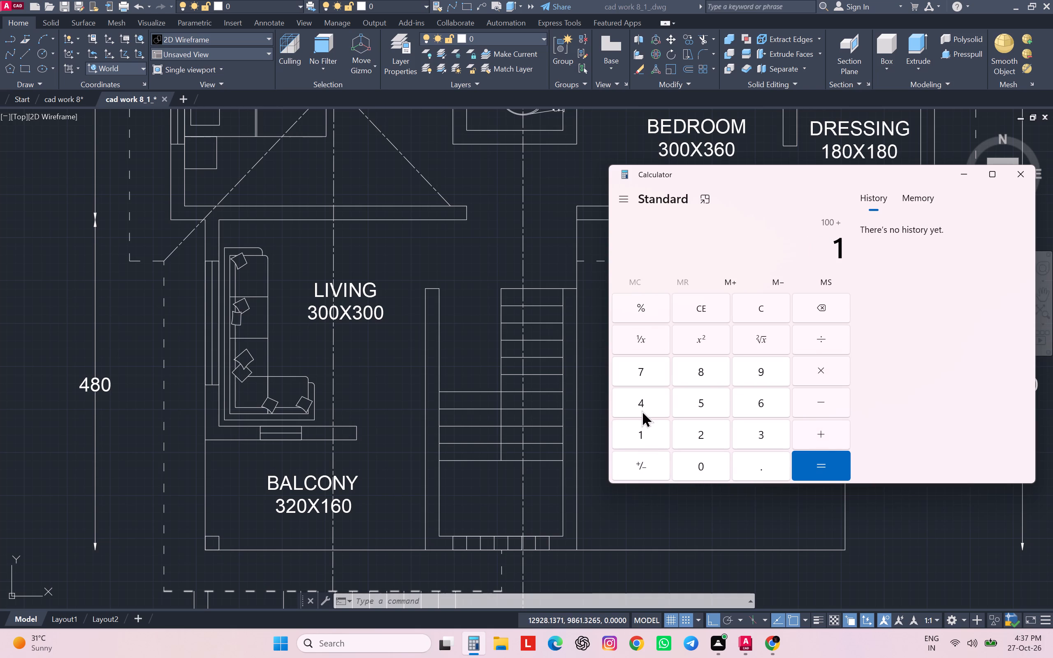
left_click(642, 403)
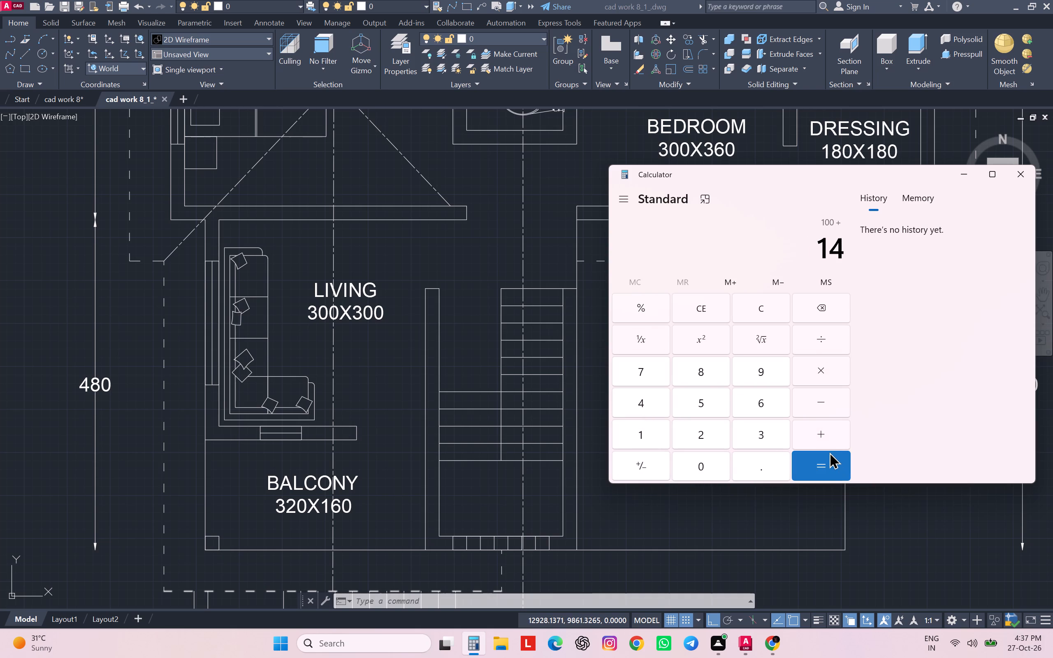
left_click(829, 457)
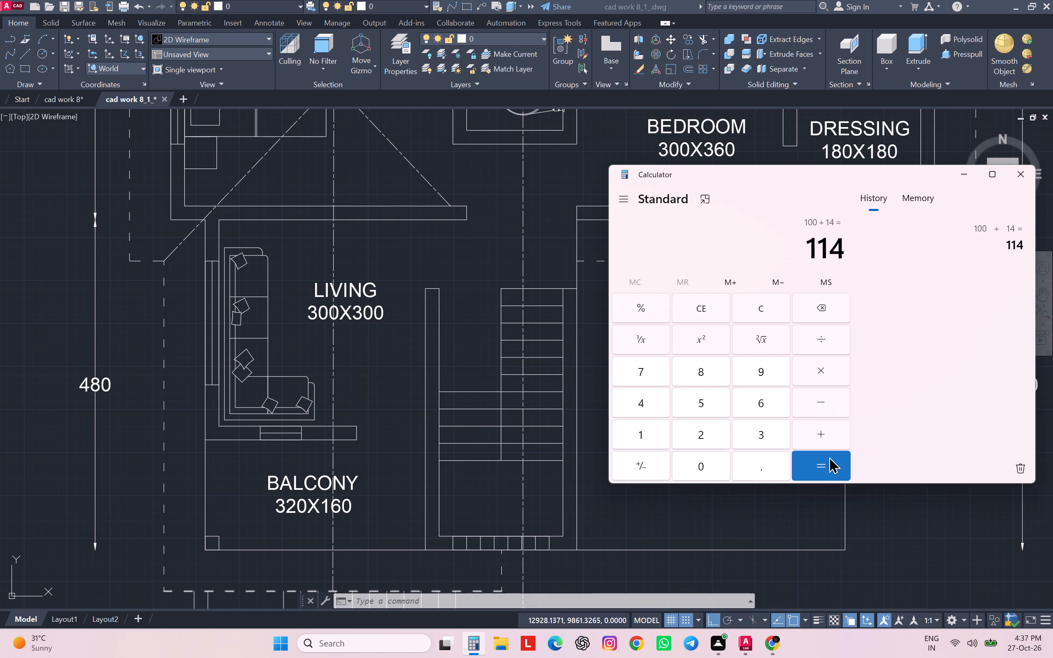
left_click(660, 435)
double_click(701, 466)
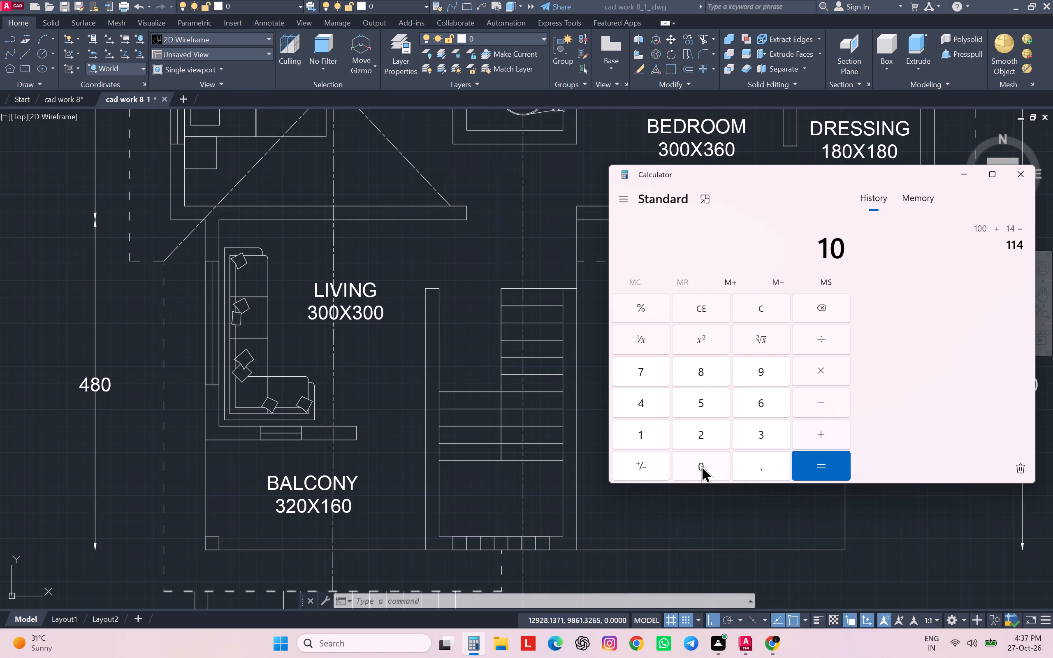
left_click(823, 331)
left_click_drag(647, 438, 647, 430)
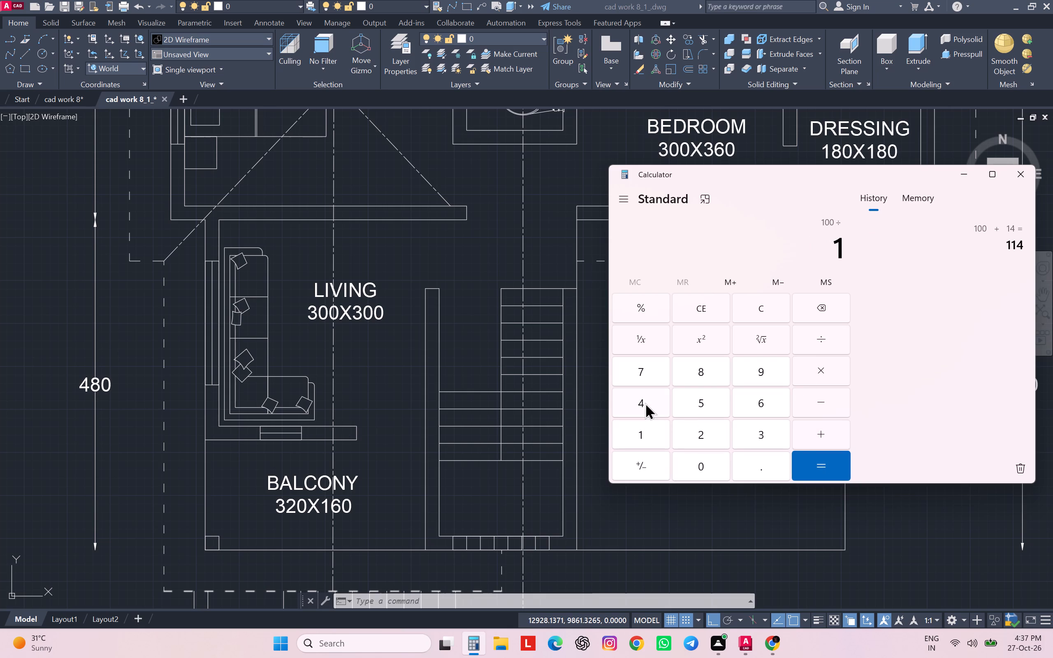
left_click(645, 403)
left_click(851, 492)
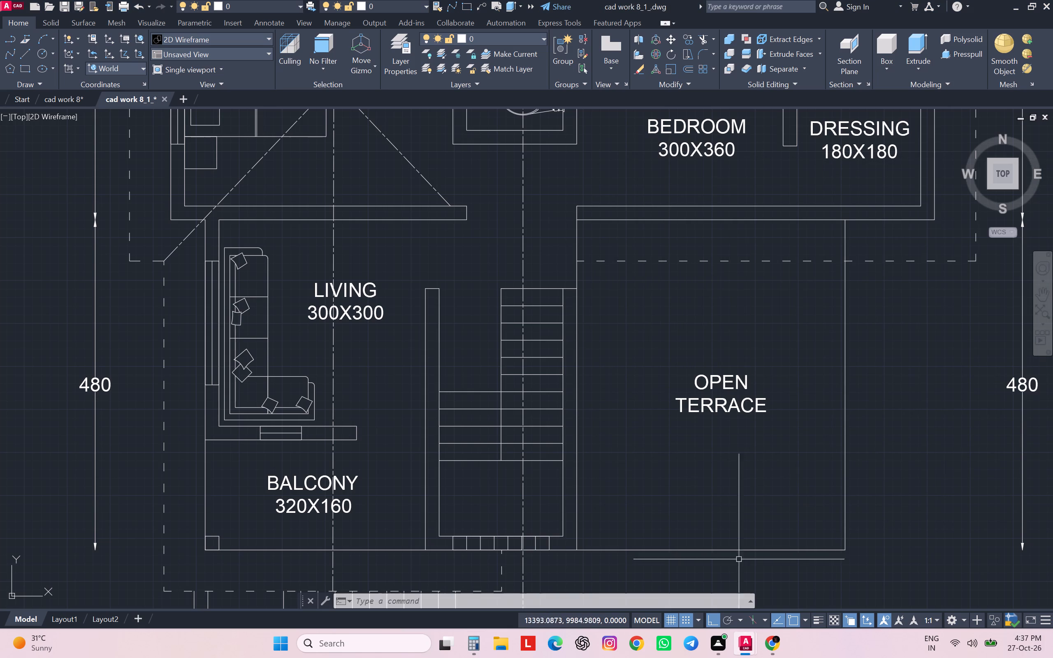
left_click(464, 655)
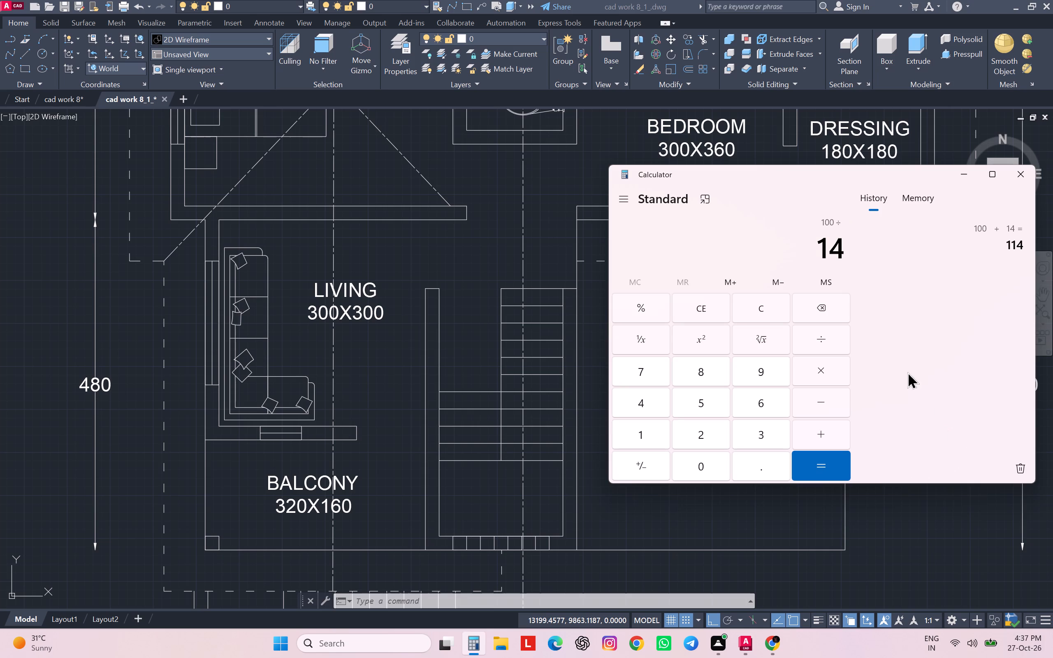
left_click(822, 456)
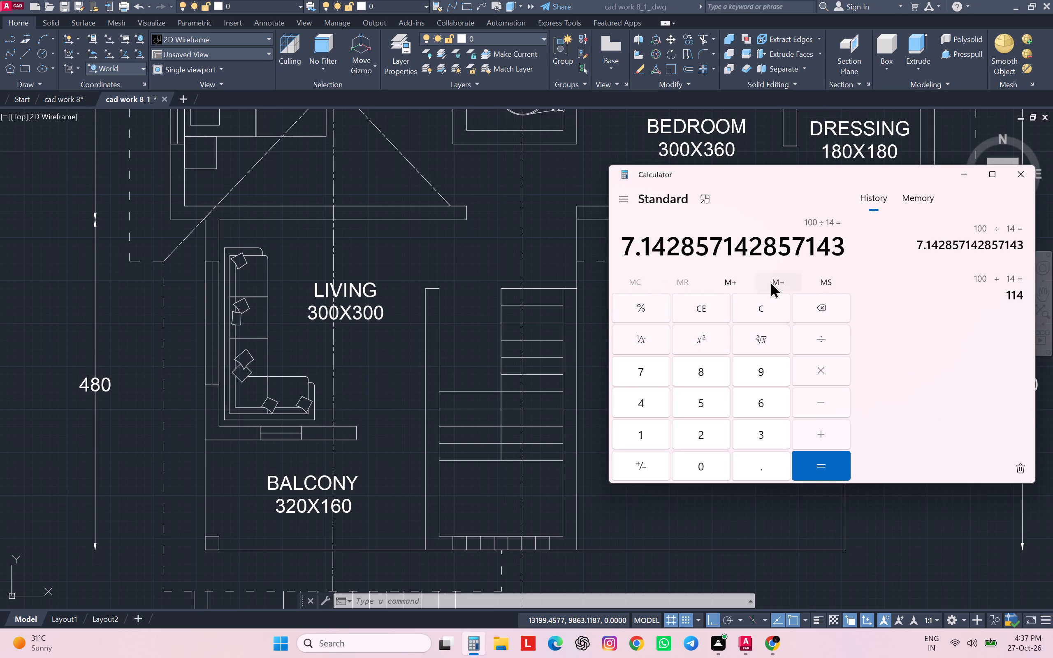
Divide 100 by 15 in Calculator.
left_click(767, 309)
left_click(649, 429)
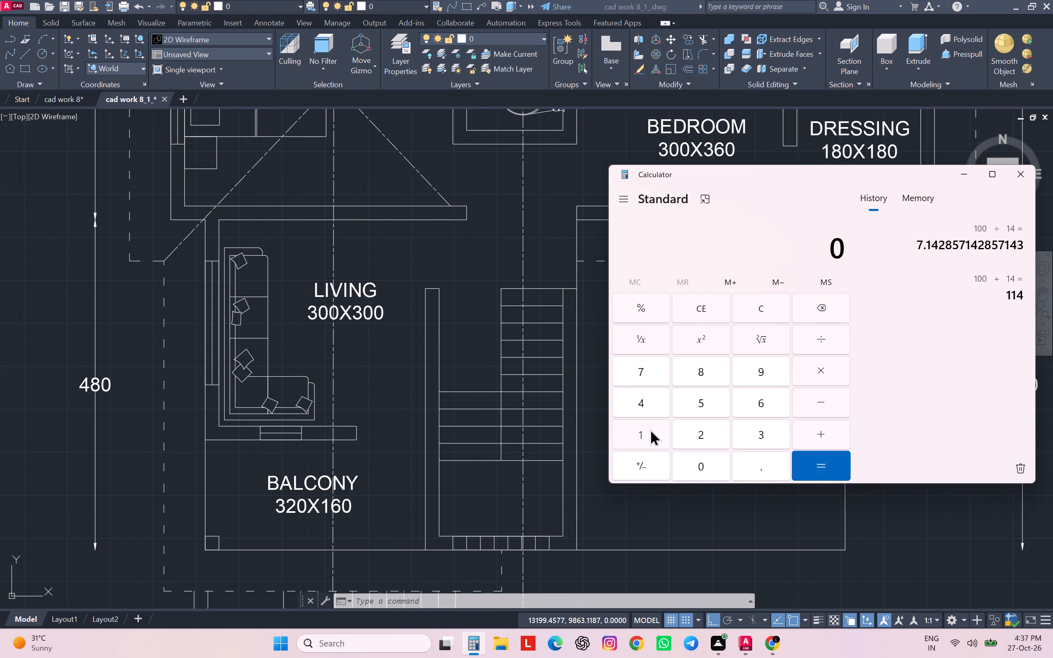
double_click(693, 465)
left_click(836, 334)
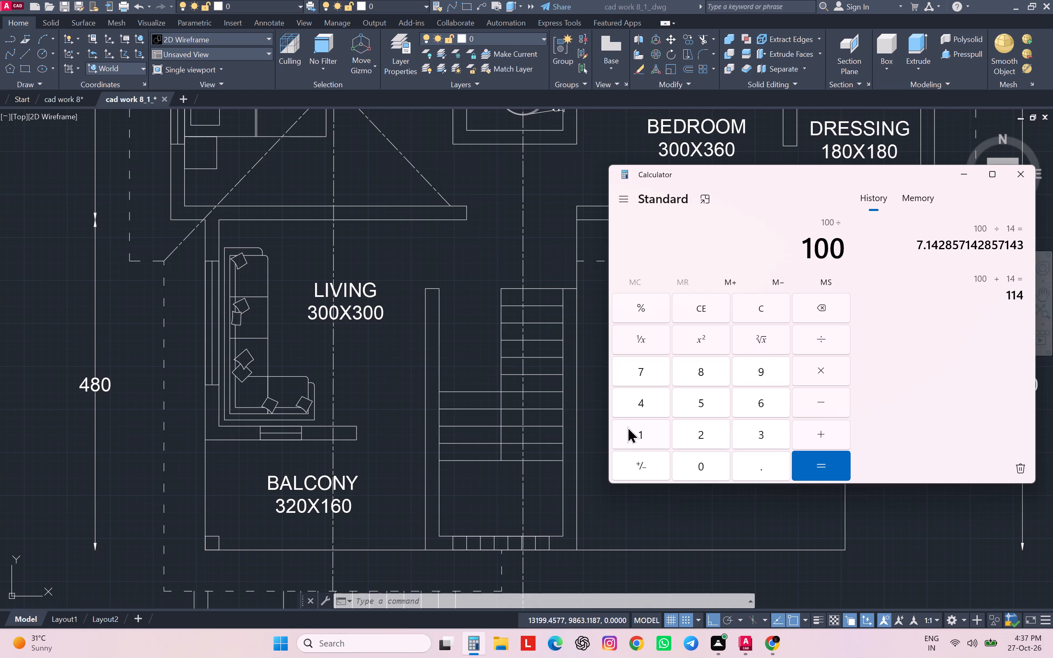
left_click(633, 428)
left_click(698, 396)
left_click(817, 463)
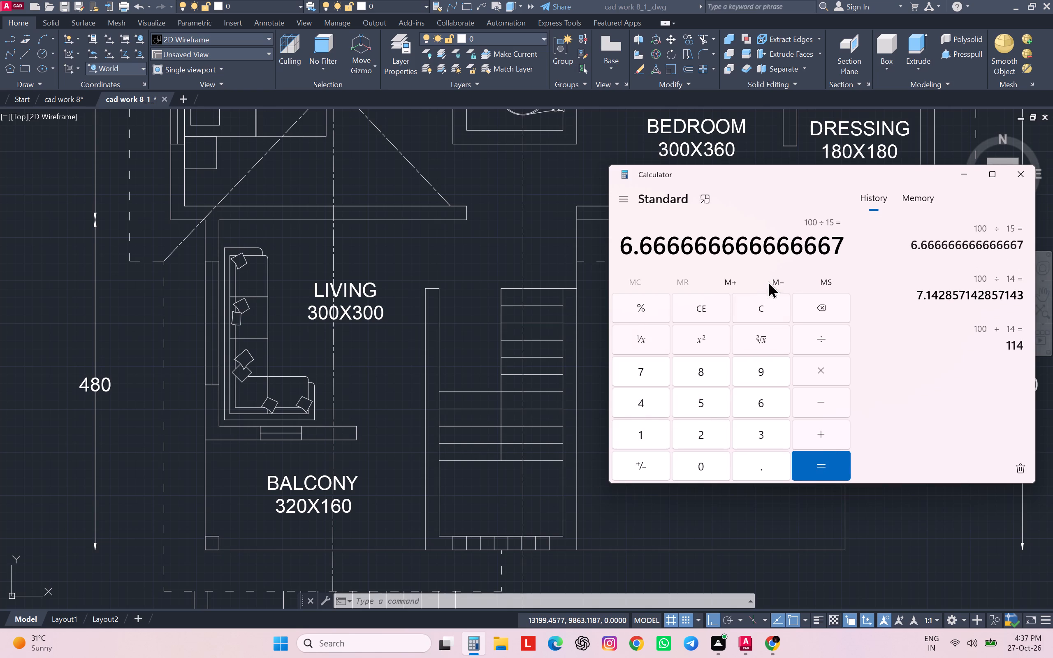
Recalculate 100 divided by 14 and return to the cad work drawing.
left_click(778, 307)
left_click_drag(636, 436, 638, 439)
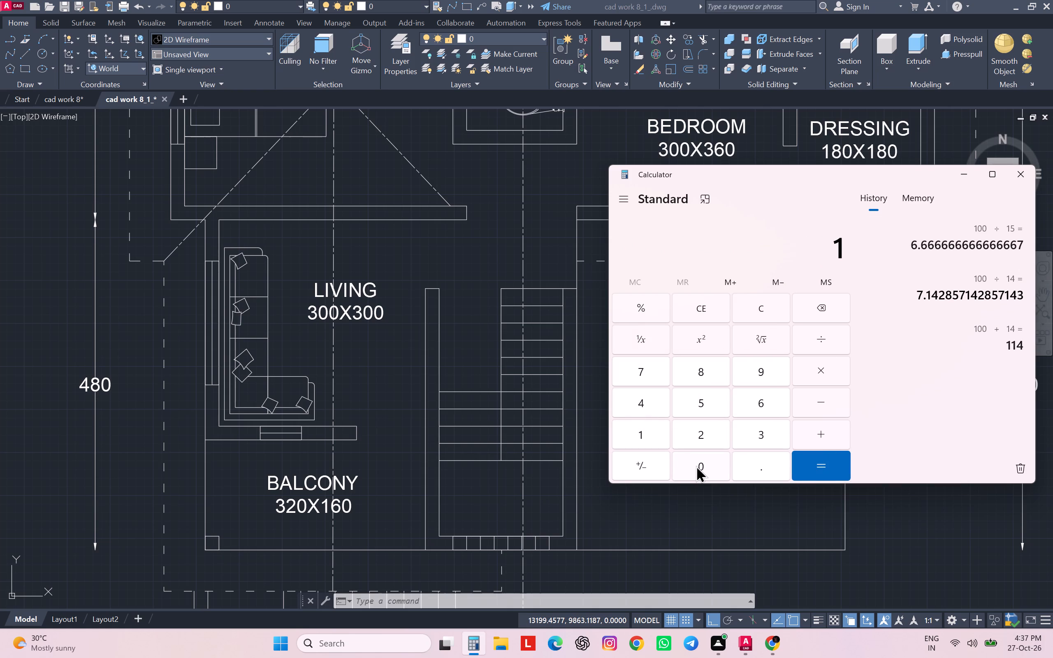
double_click(697, 466)
left_click(825, 332)
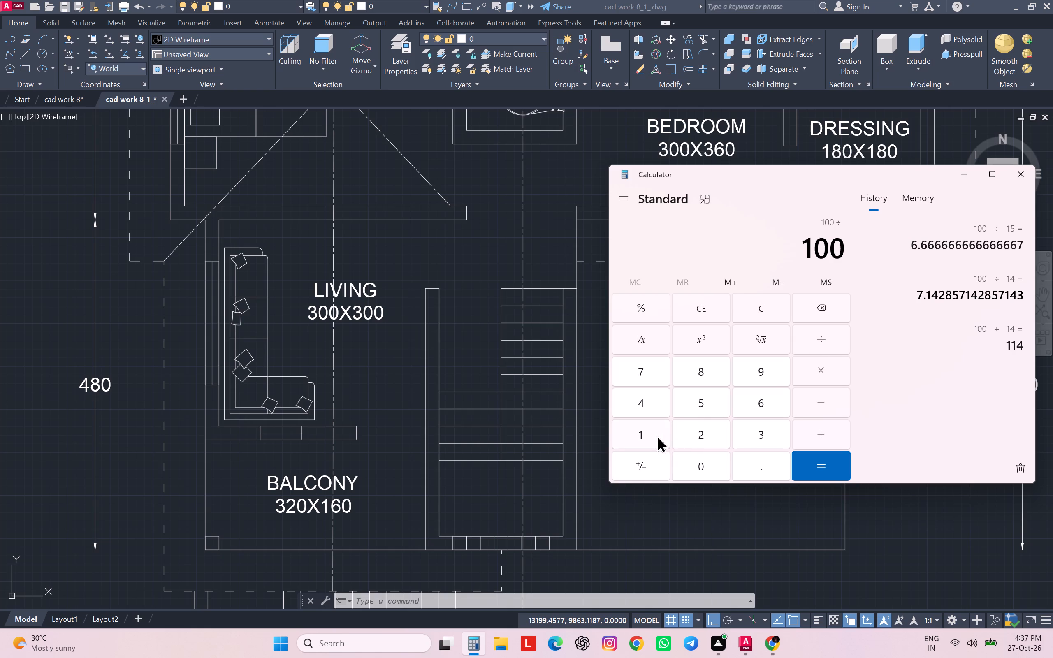
left_click_drag(657, 436, 656, 427)
left_click(651, 402)
left_click(832, 457)
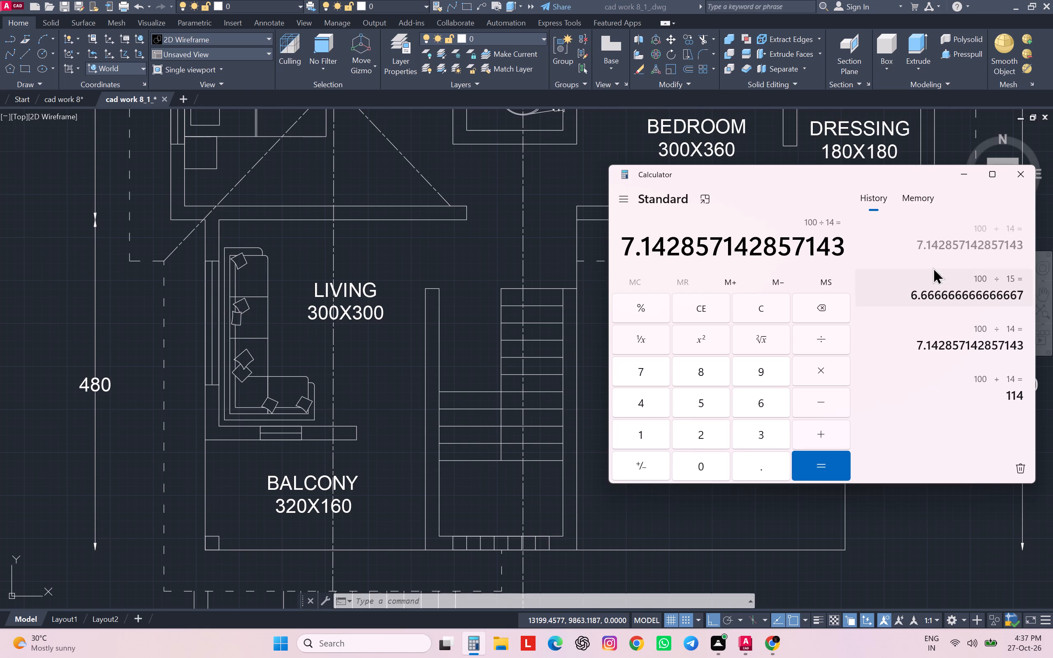
left_click(965, 178)
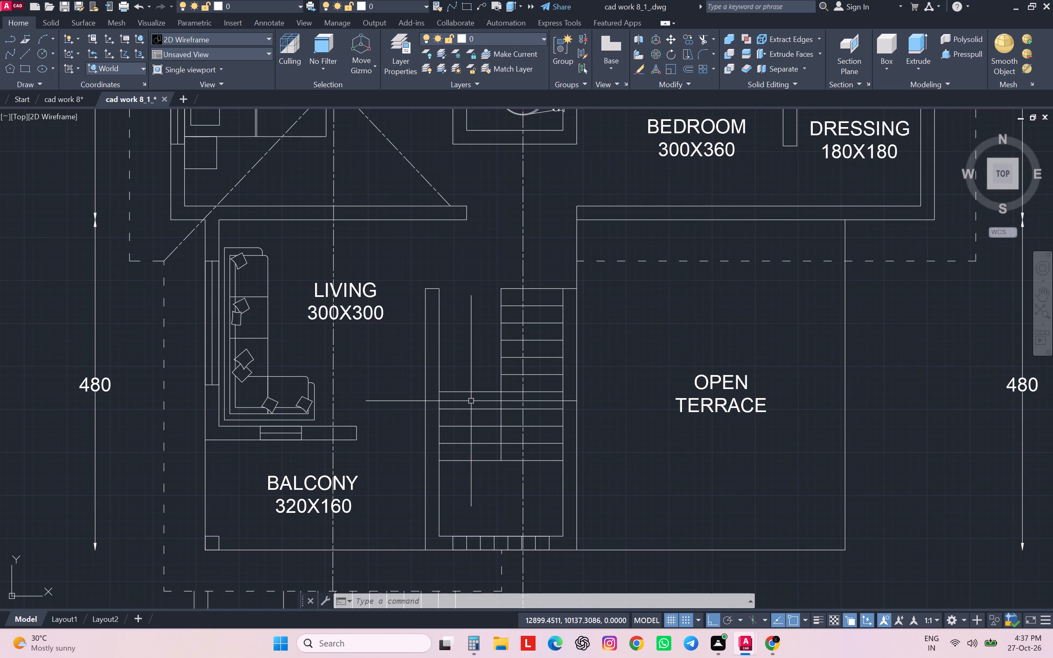
Offset the horizontal ground line beside the front elevation 300 units upward across the vertical construction lines.
scroll(676, 411, "down", 2)
middle_click_drag(698, 429, 716, 363)
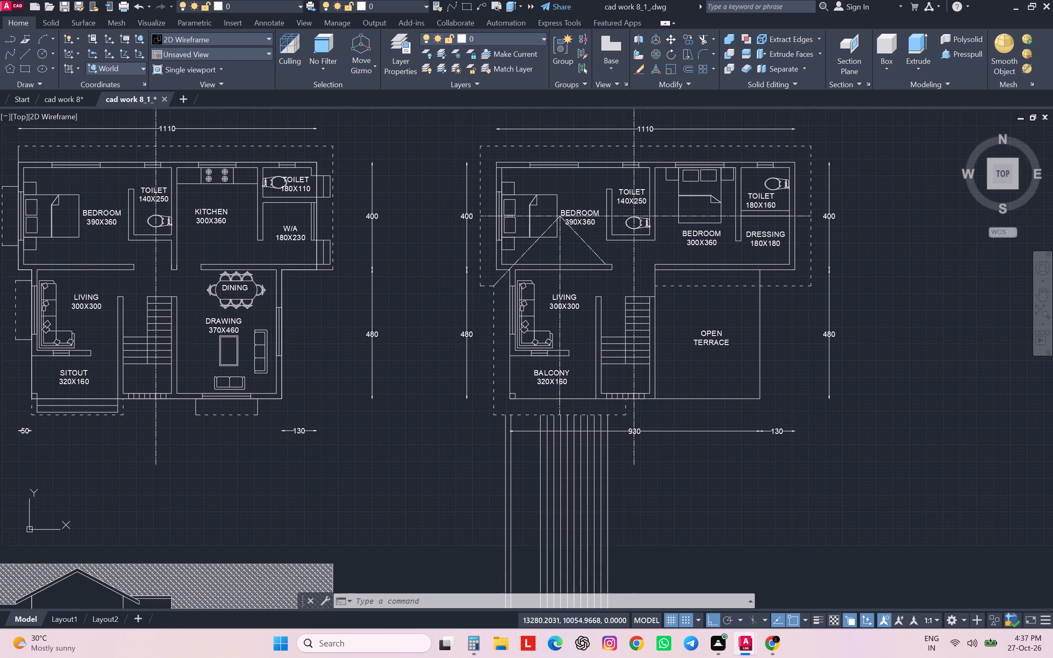
scroll(716, 363, "down", 2)
scroll(292, 493, "up", 5)
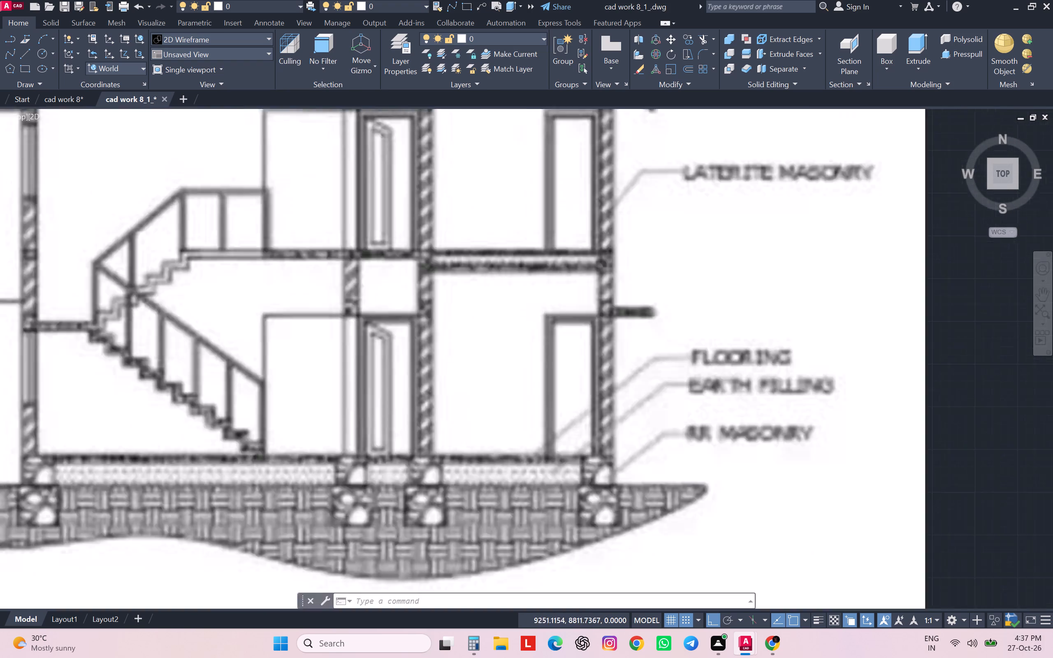
scroll(292, 493, "up", 2)
scroll(366, 418, "down", 9)
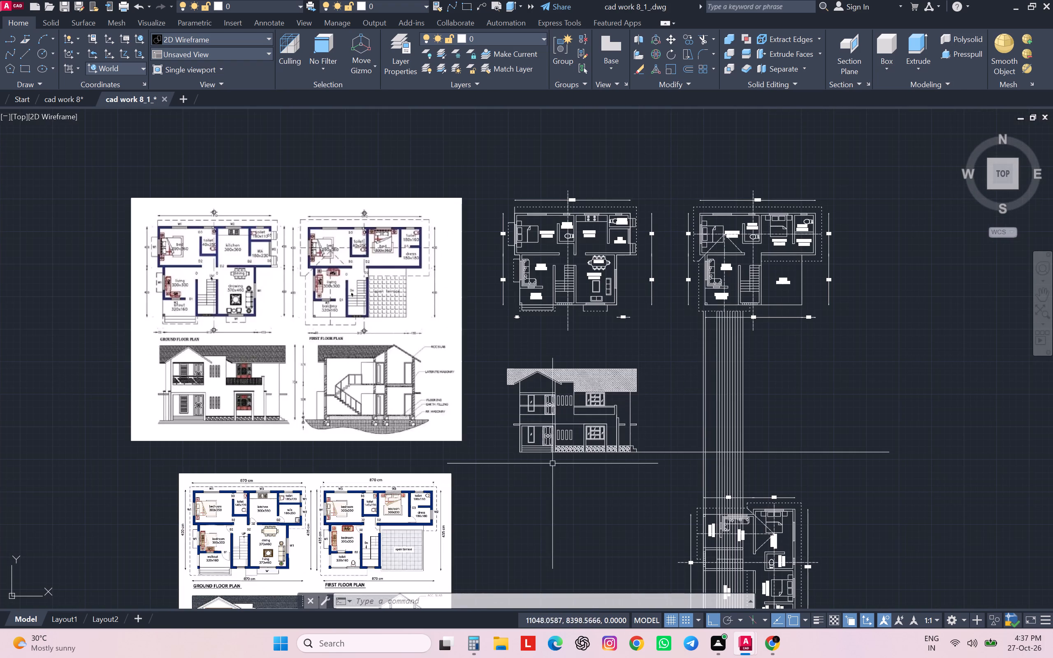
middle_click_drag(554, 463, 509, 368)
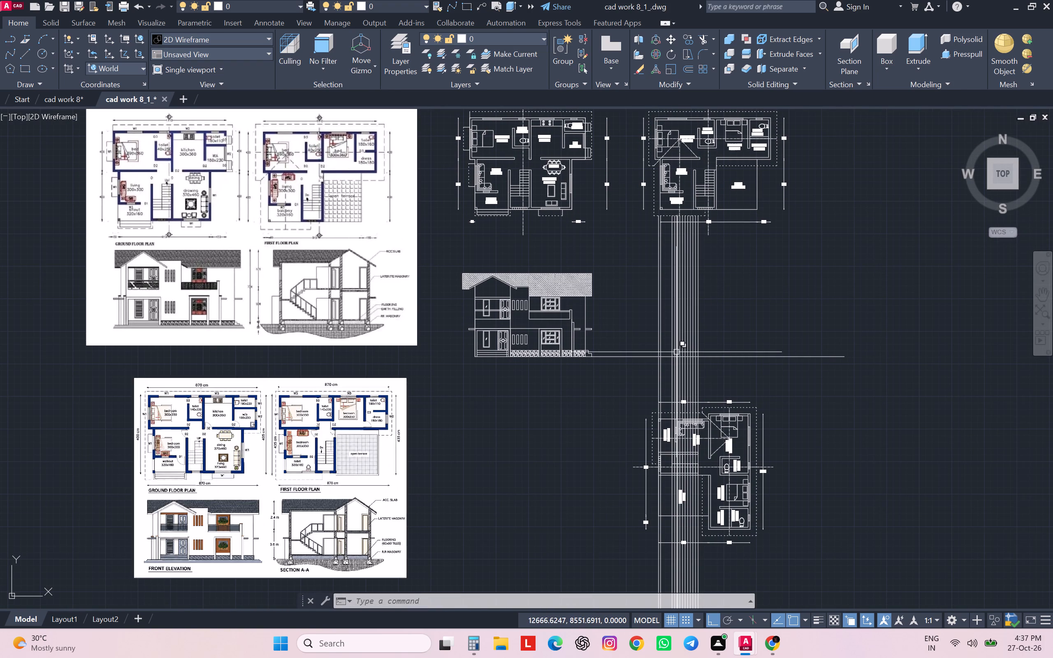
scroll(652, 360, "up", 1)
scroll(652, 360, "down", 1)
scroll(652, 360, "up", 2)
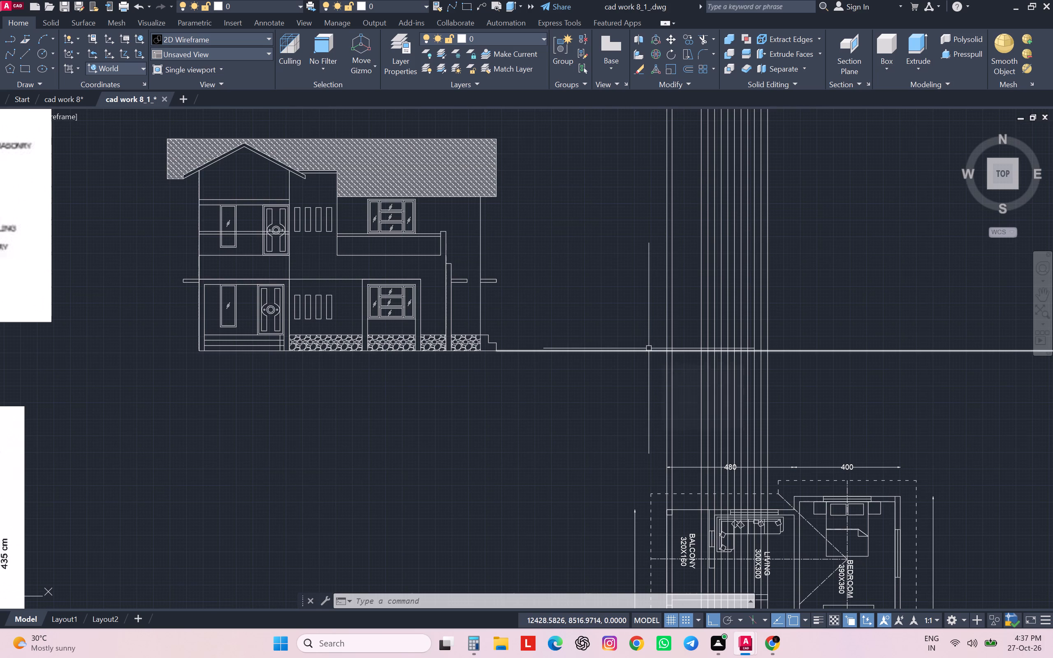
left_click(649, 348)
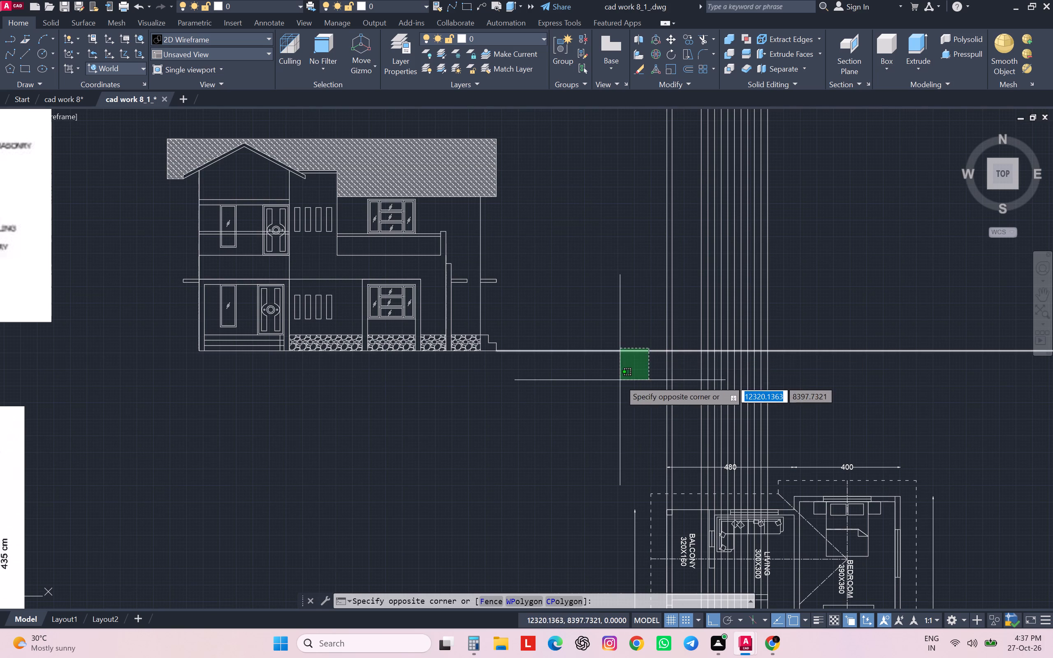
left_click(619, 380)
key("o")
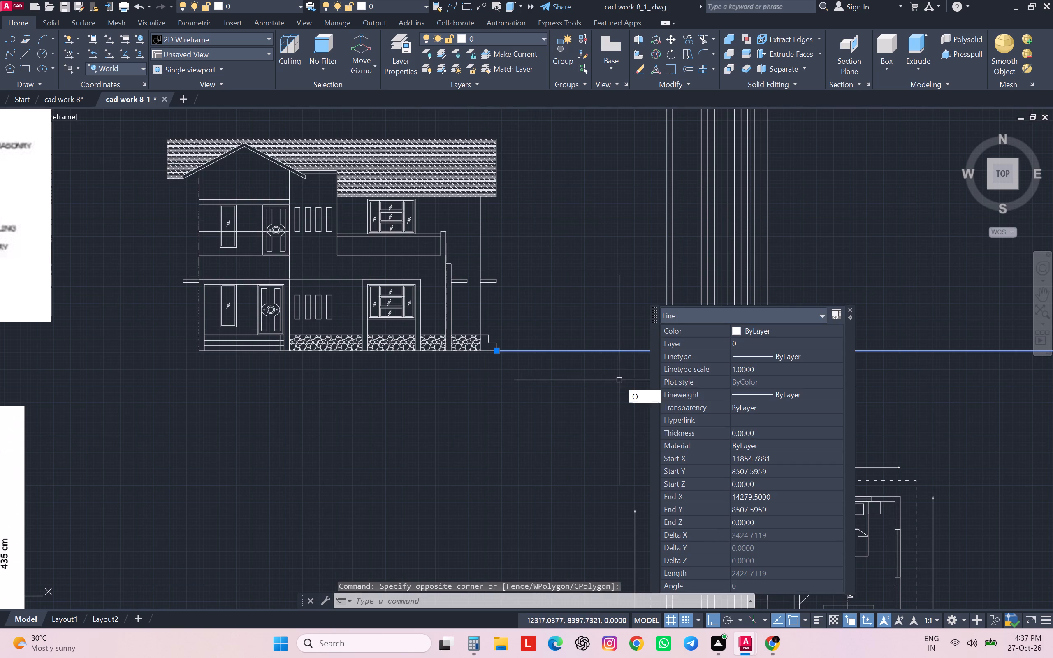
key("Return")
type("300")
key("Return")
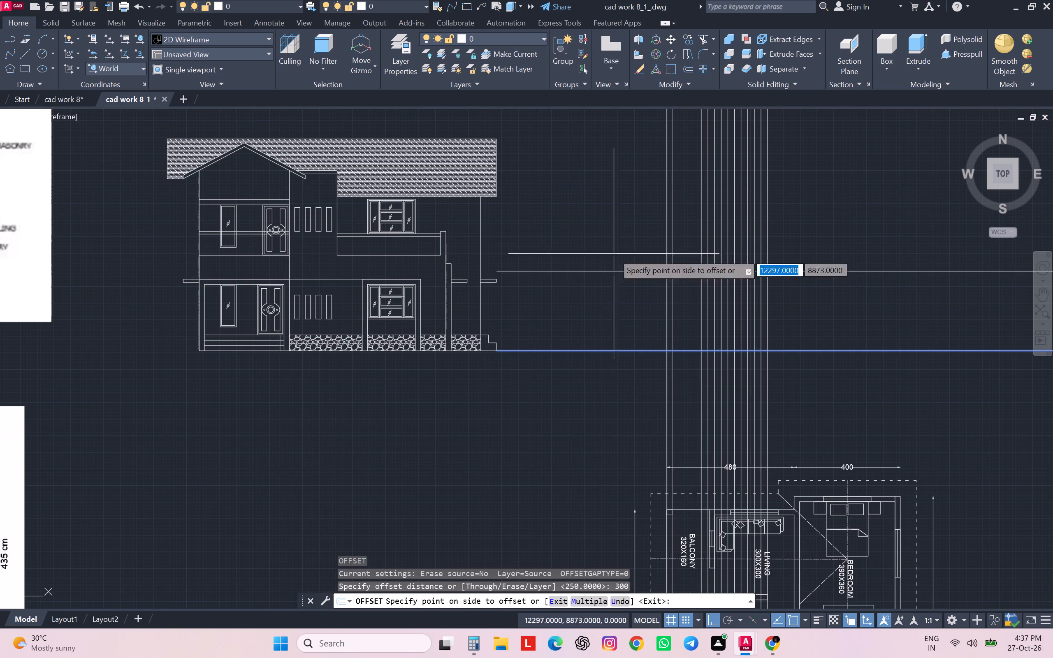
left_click(622, 196)
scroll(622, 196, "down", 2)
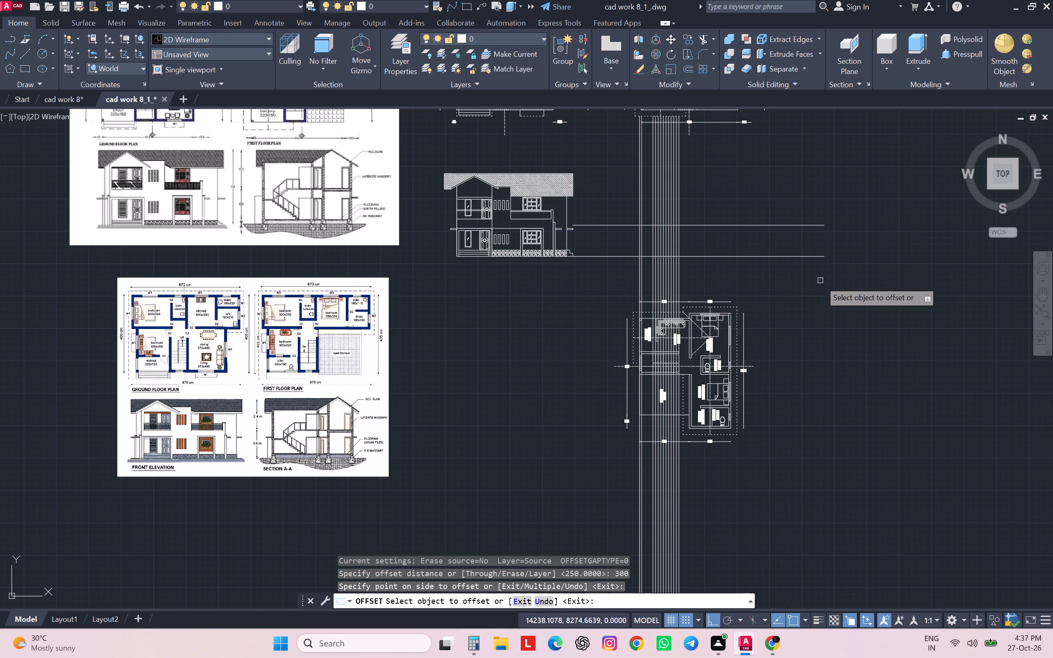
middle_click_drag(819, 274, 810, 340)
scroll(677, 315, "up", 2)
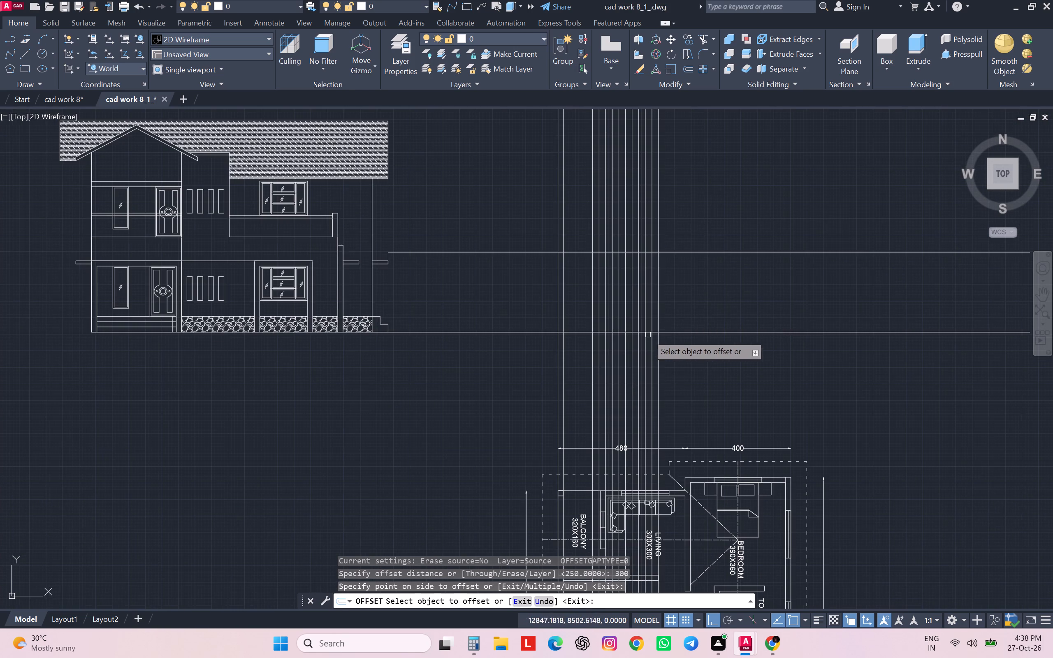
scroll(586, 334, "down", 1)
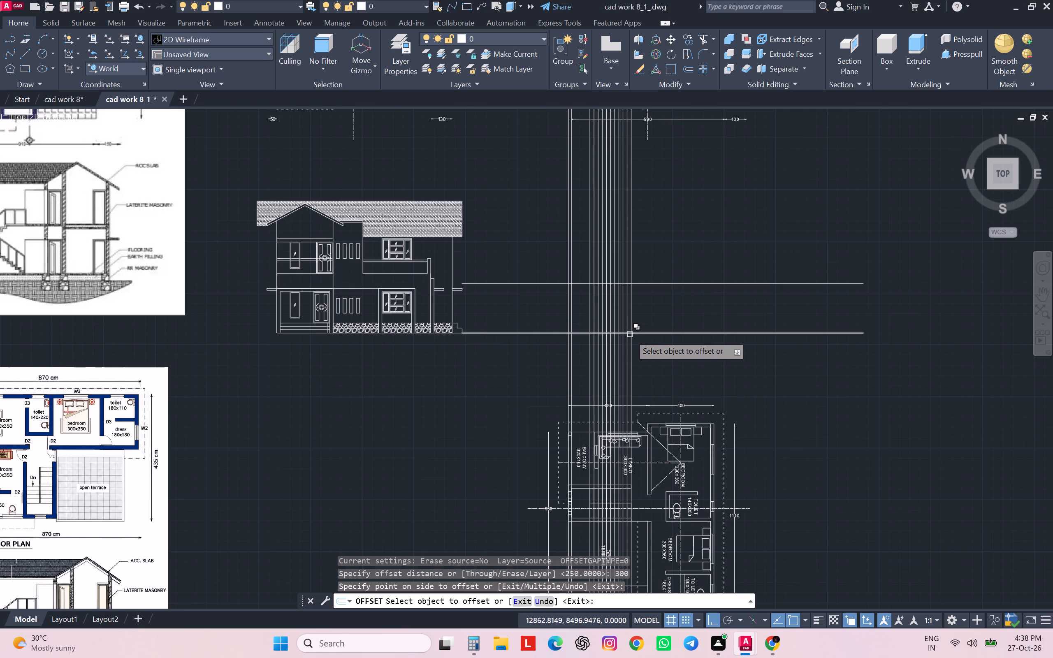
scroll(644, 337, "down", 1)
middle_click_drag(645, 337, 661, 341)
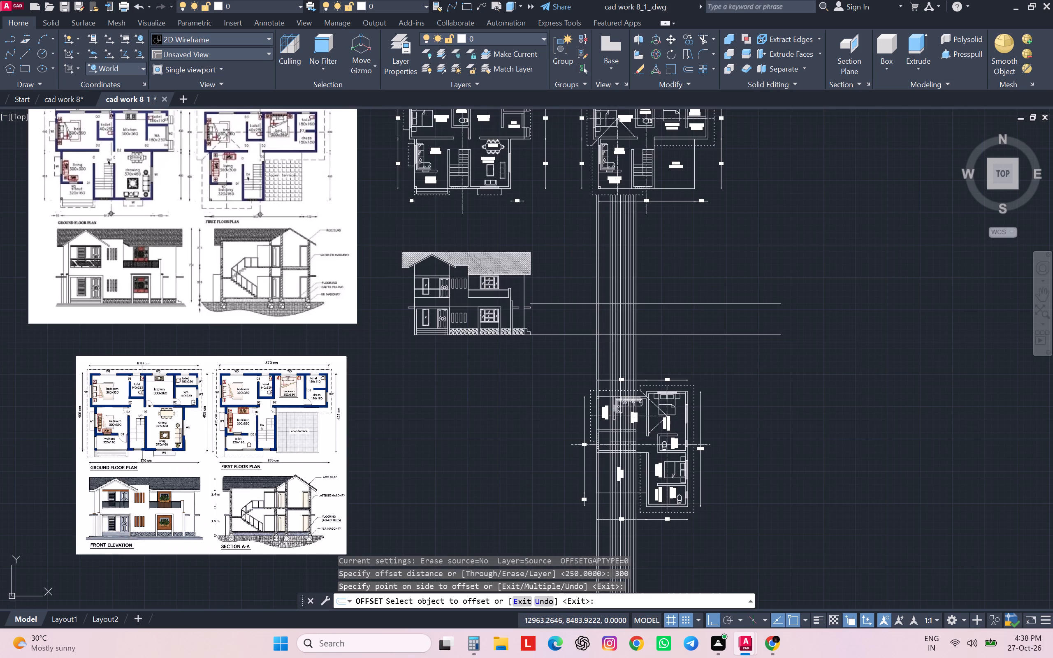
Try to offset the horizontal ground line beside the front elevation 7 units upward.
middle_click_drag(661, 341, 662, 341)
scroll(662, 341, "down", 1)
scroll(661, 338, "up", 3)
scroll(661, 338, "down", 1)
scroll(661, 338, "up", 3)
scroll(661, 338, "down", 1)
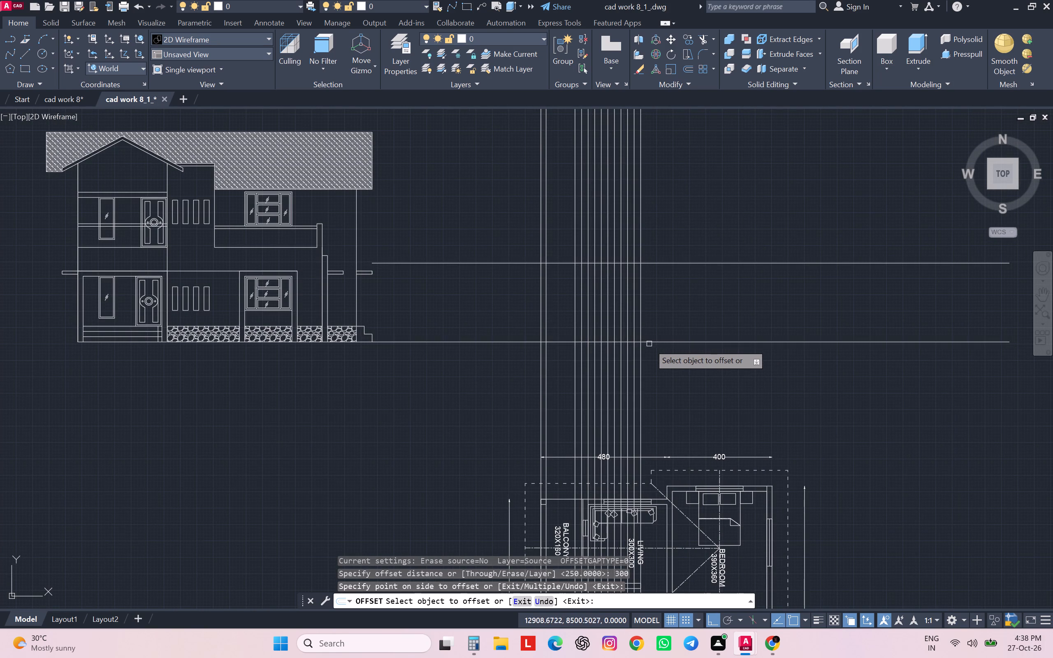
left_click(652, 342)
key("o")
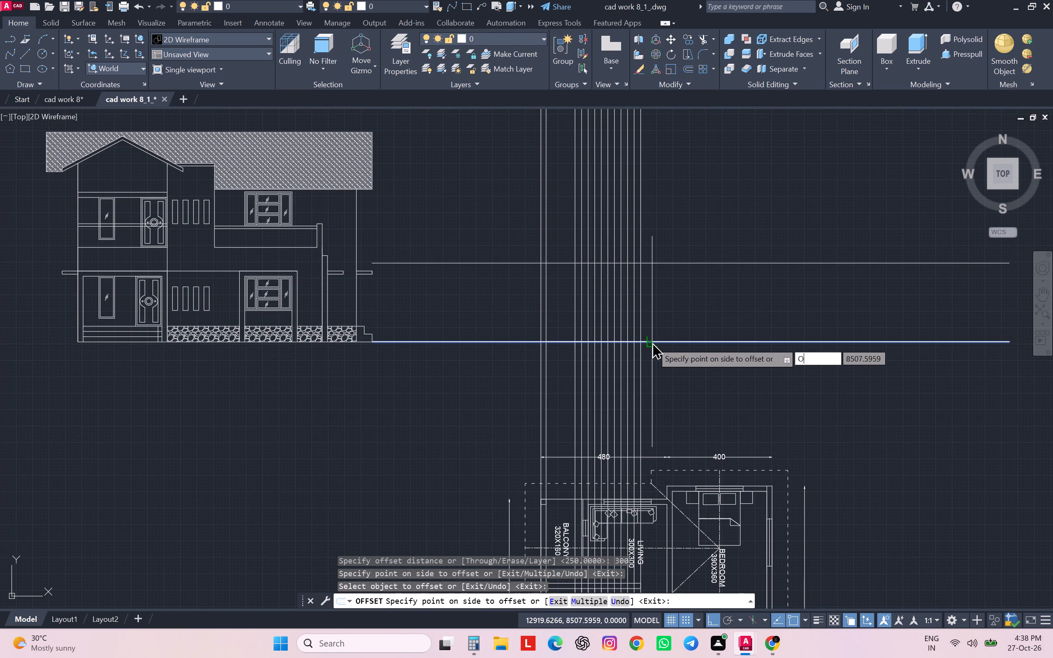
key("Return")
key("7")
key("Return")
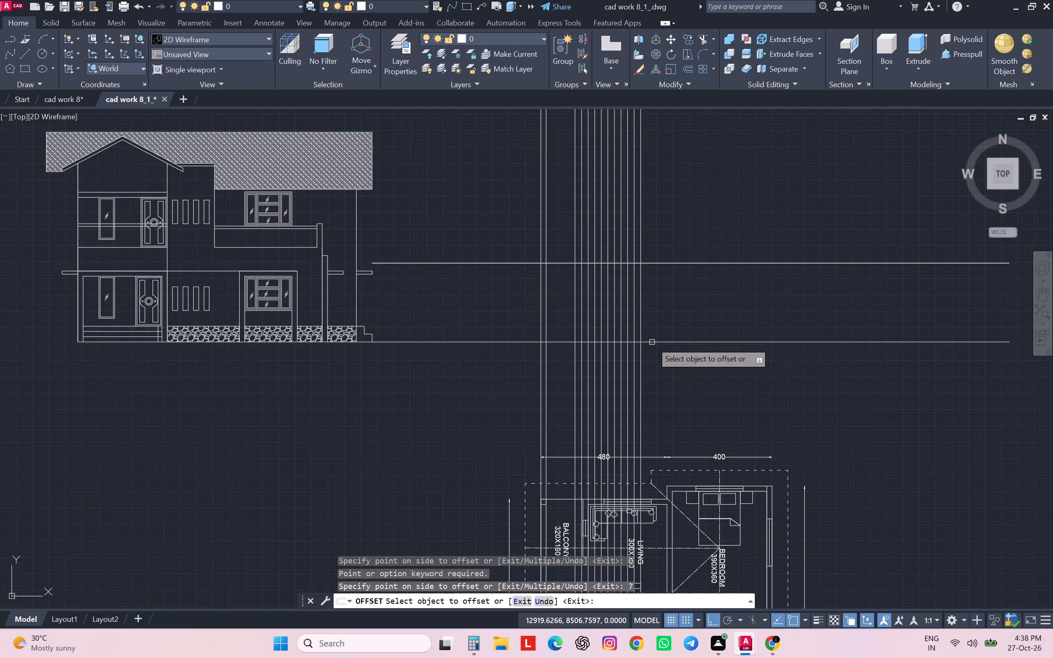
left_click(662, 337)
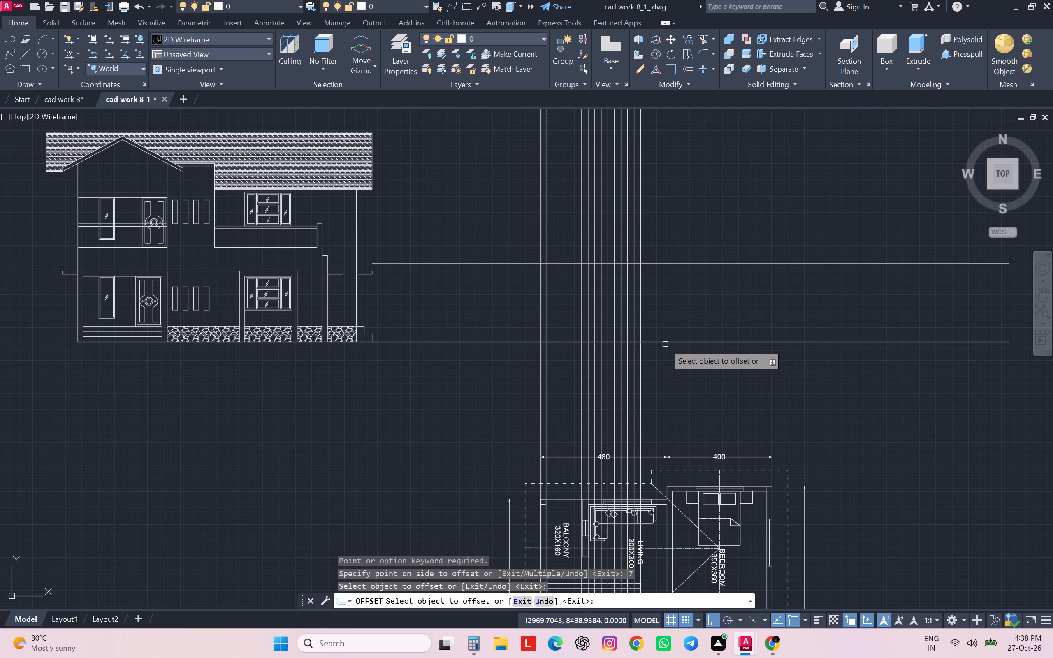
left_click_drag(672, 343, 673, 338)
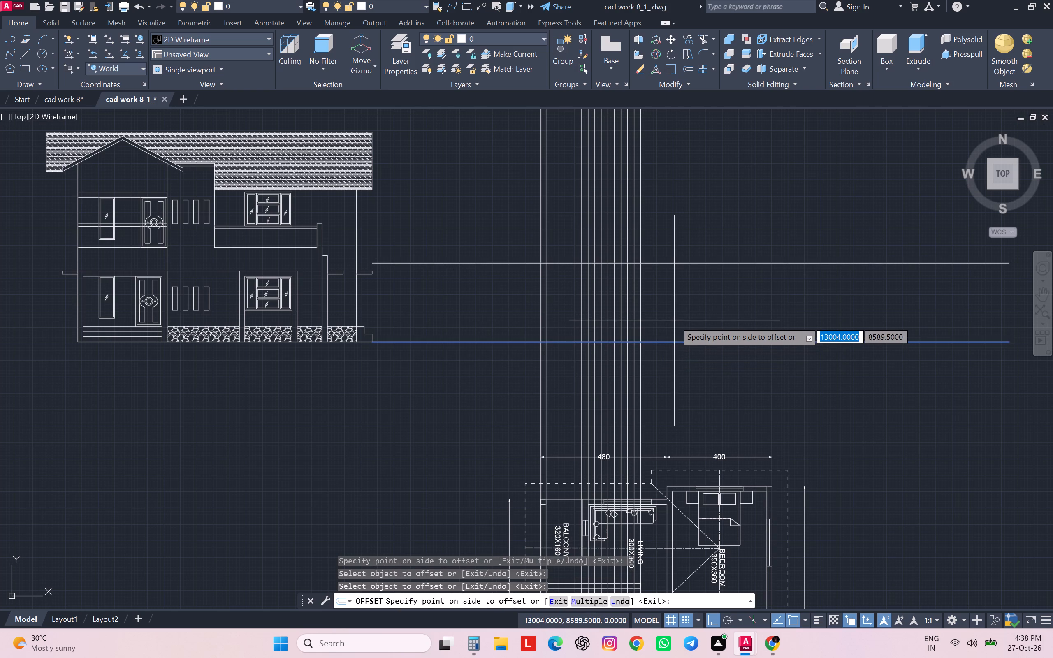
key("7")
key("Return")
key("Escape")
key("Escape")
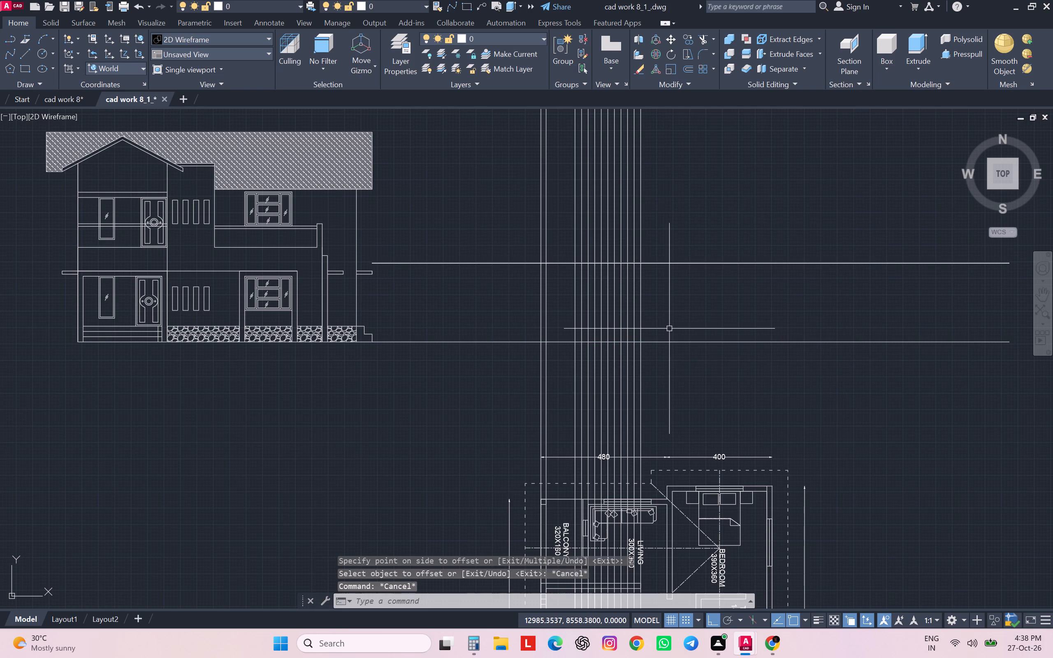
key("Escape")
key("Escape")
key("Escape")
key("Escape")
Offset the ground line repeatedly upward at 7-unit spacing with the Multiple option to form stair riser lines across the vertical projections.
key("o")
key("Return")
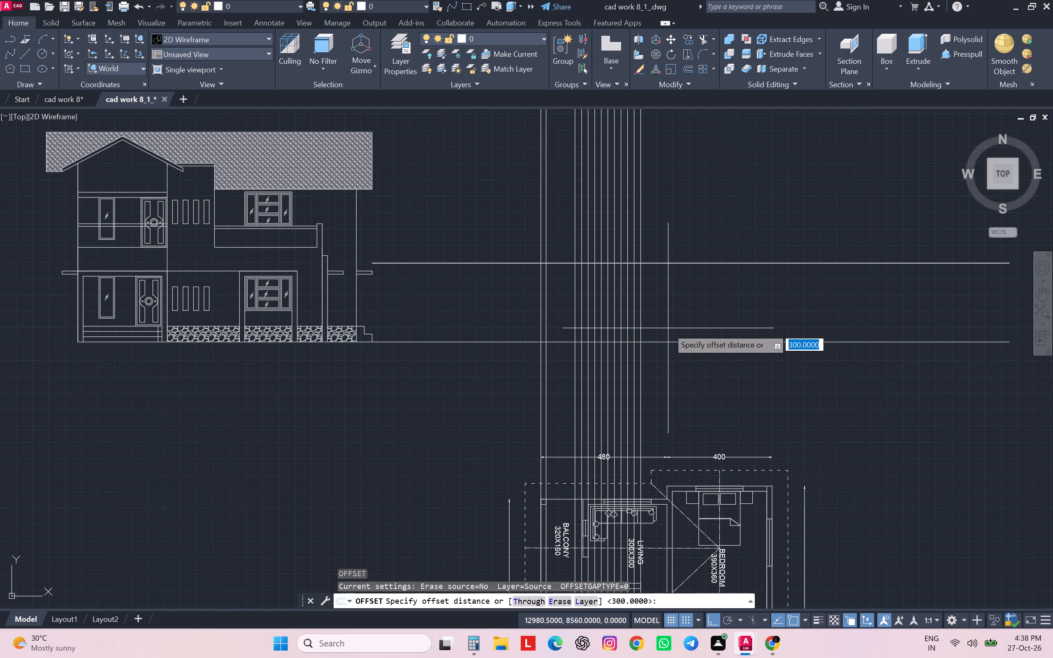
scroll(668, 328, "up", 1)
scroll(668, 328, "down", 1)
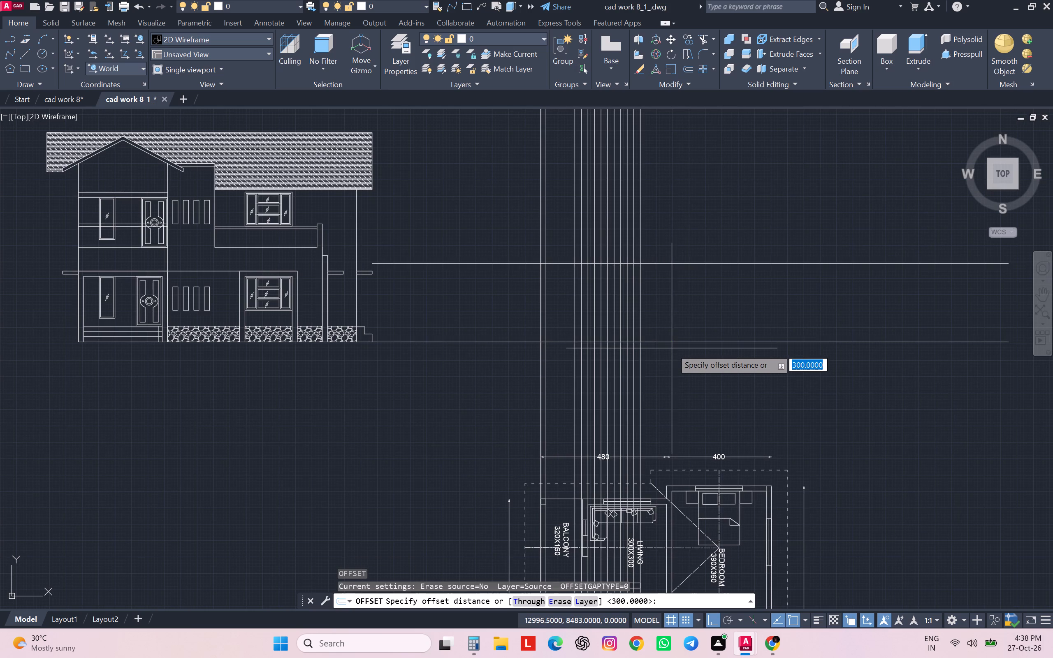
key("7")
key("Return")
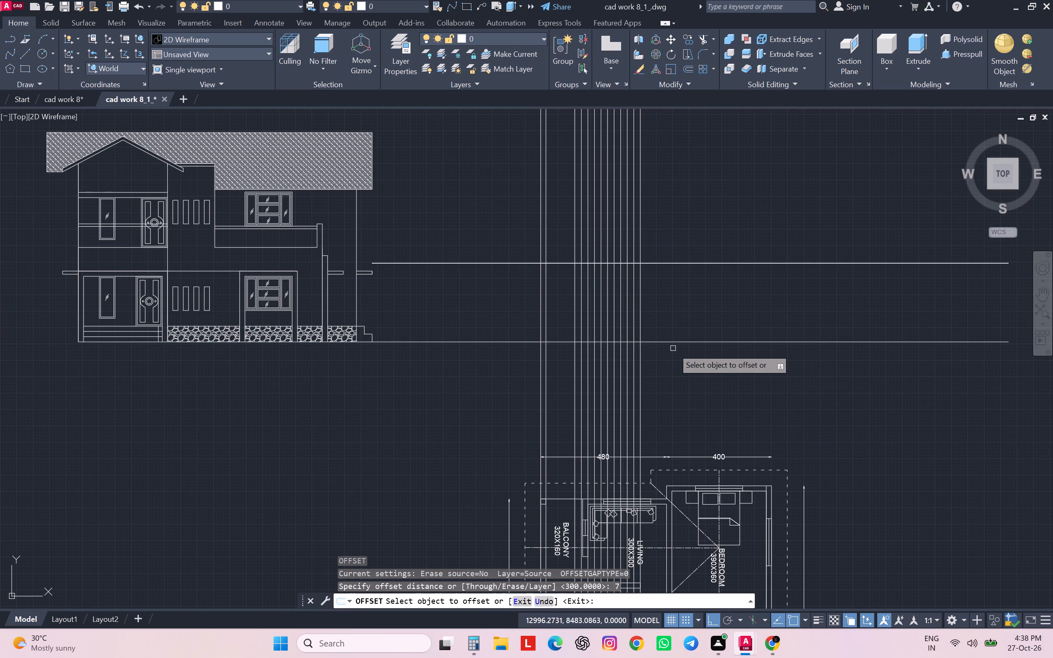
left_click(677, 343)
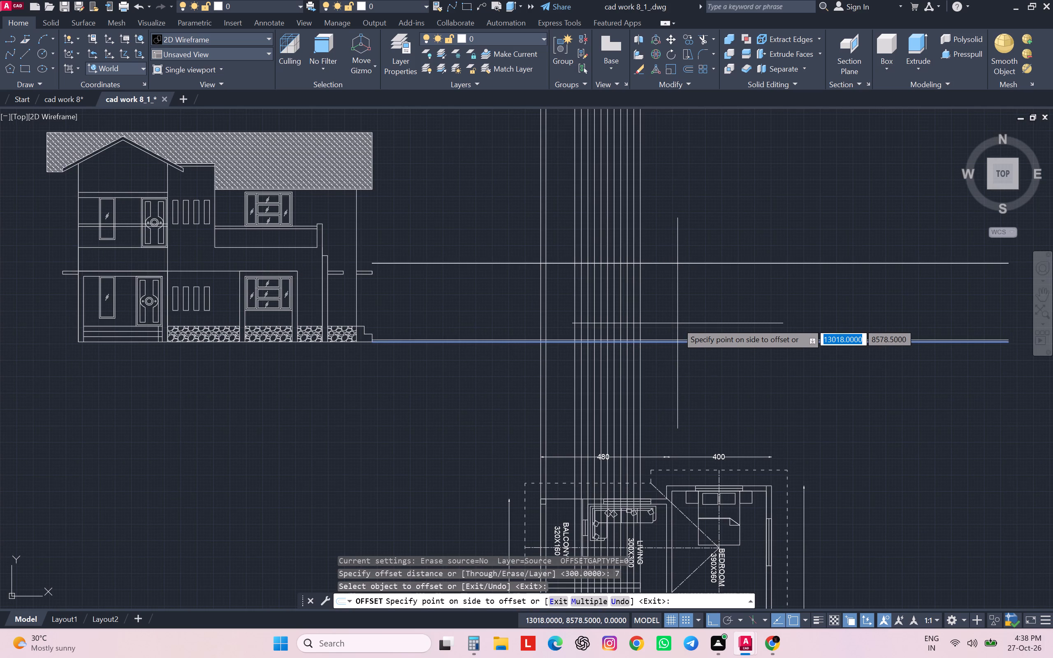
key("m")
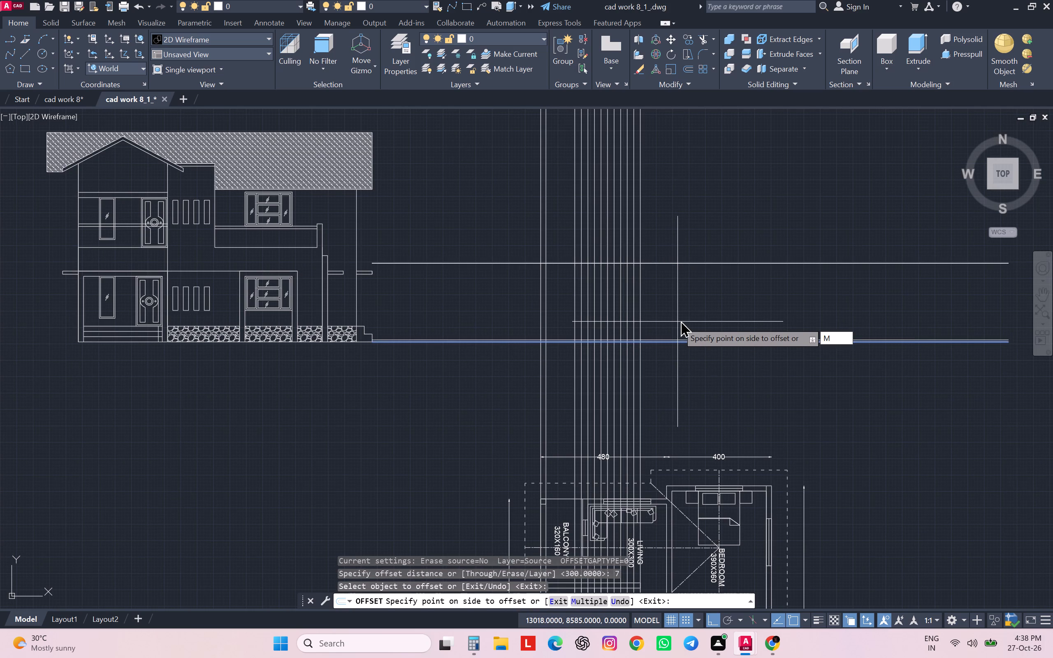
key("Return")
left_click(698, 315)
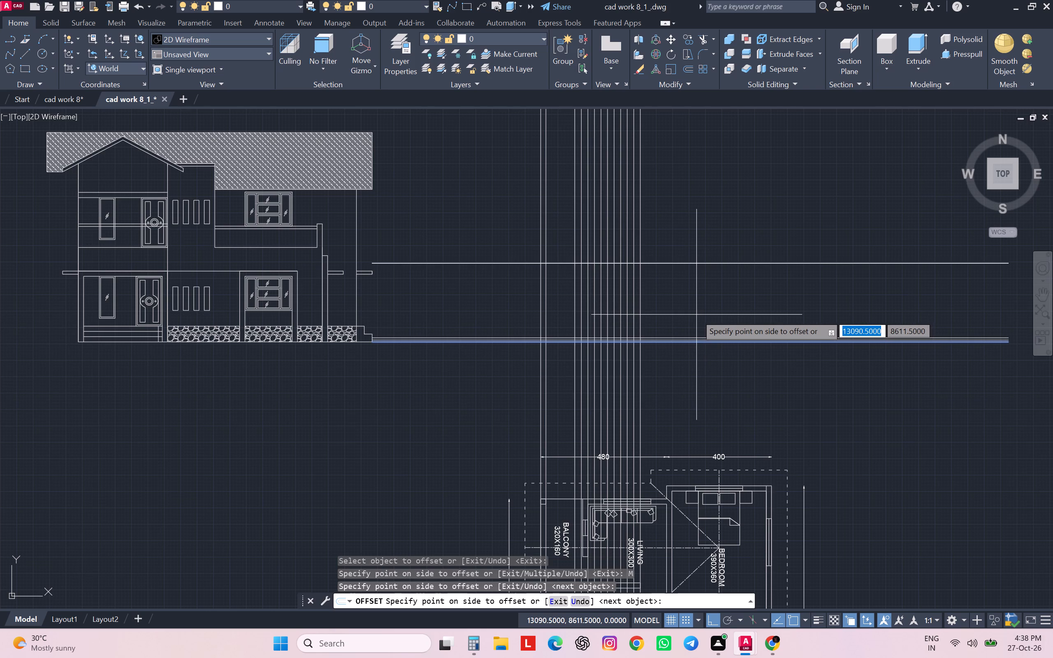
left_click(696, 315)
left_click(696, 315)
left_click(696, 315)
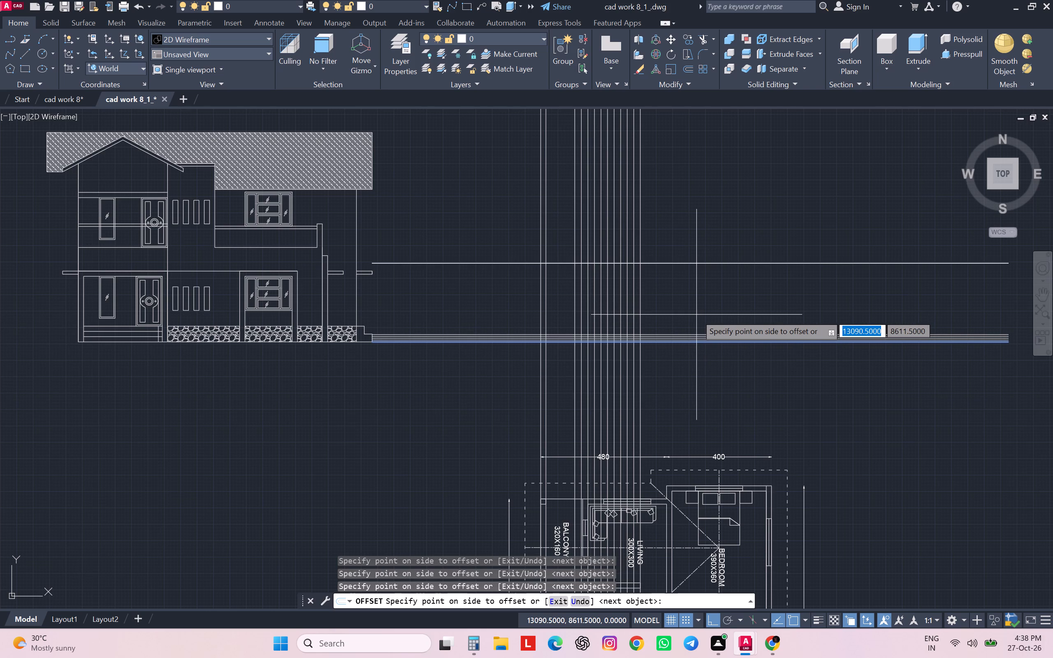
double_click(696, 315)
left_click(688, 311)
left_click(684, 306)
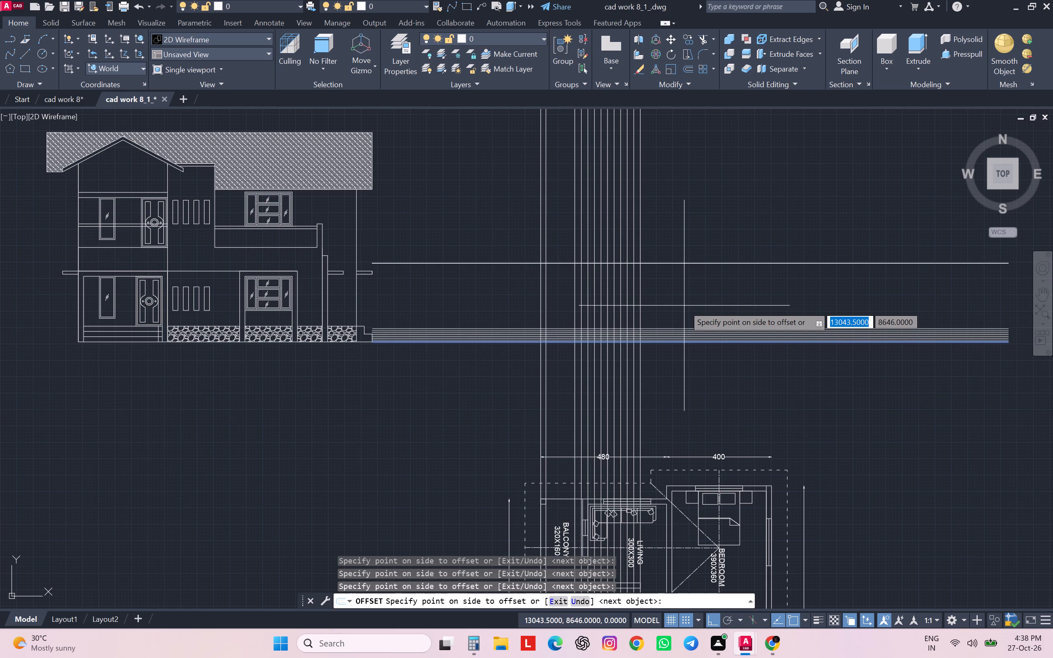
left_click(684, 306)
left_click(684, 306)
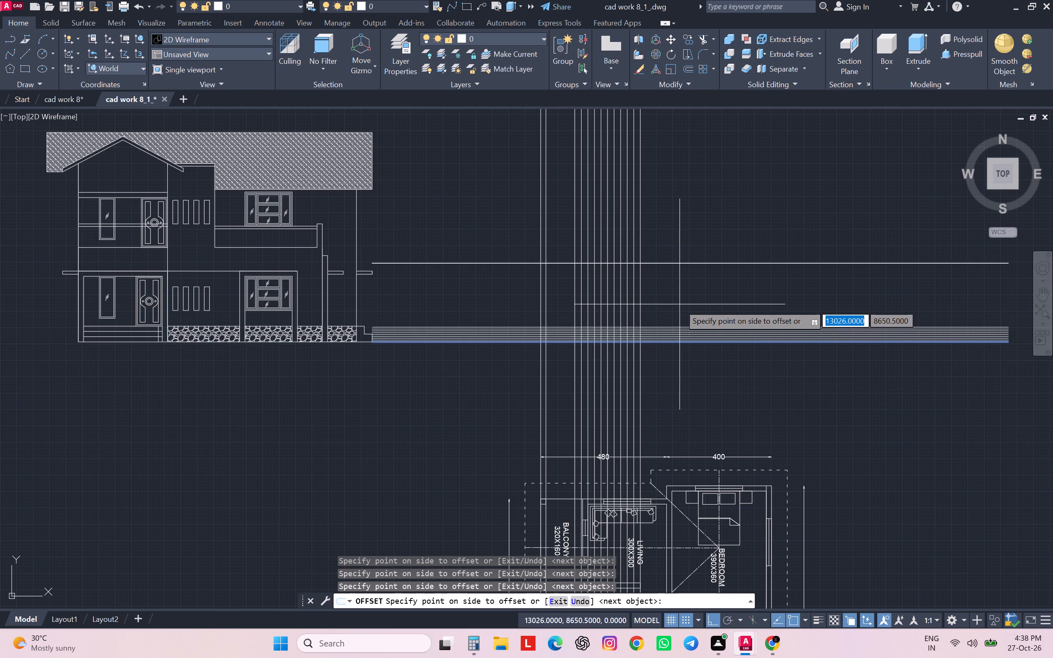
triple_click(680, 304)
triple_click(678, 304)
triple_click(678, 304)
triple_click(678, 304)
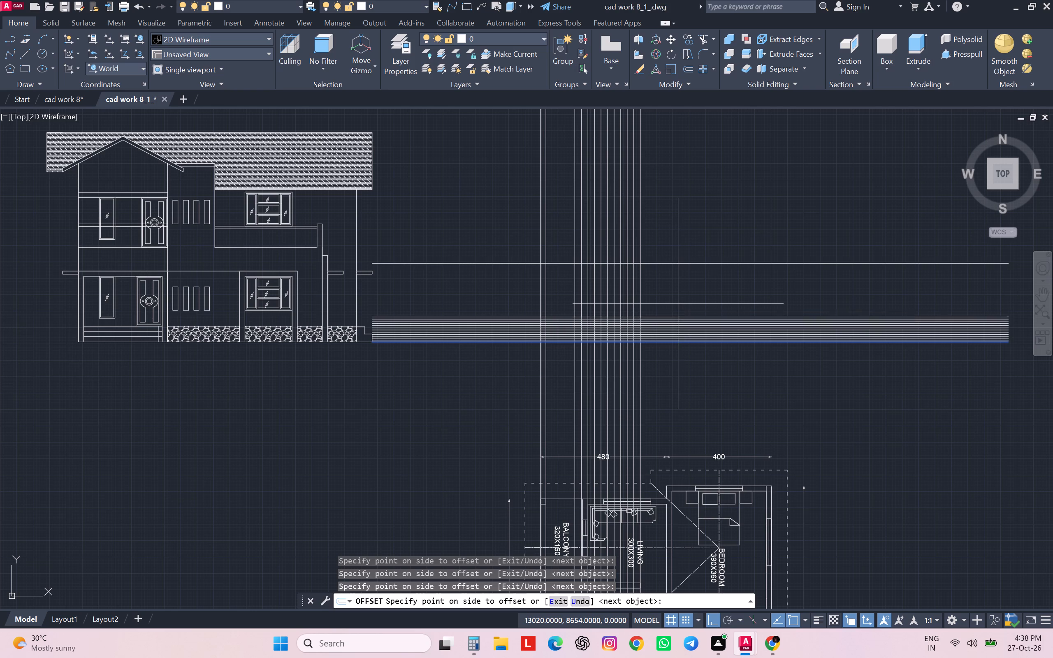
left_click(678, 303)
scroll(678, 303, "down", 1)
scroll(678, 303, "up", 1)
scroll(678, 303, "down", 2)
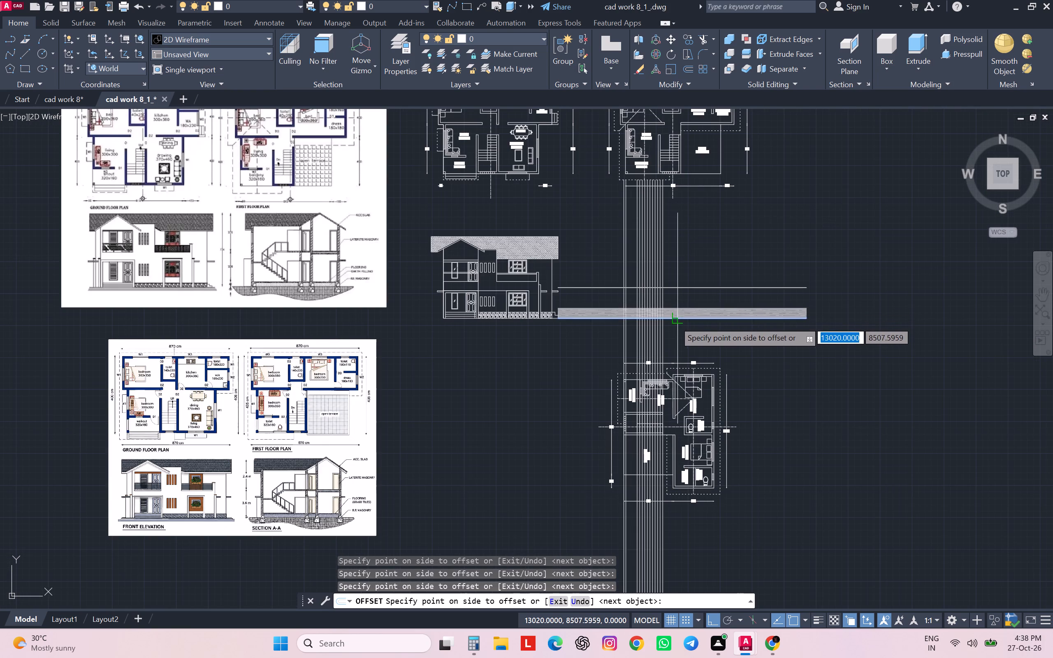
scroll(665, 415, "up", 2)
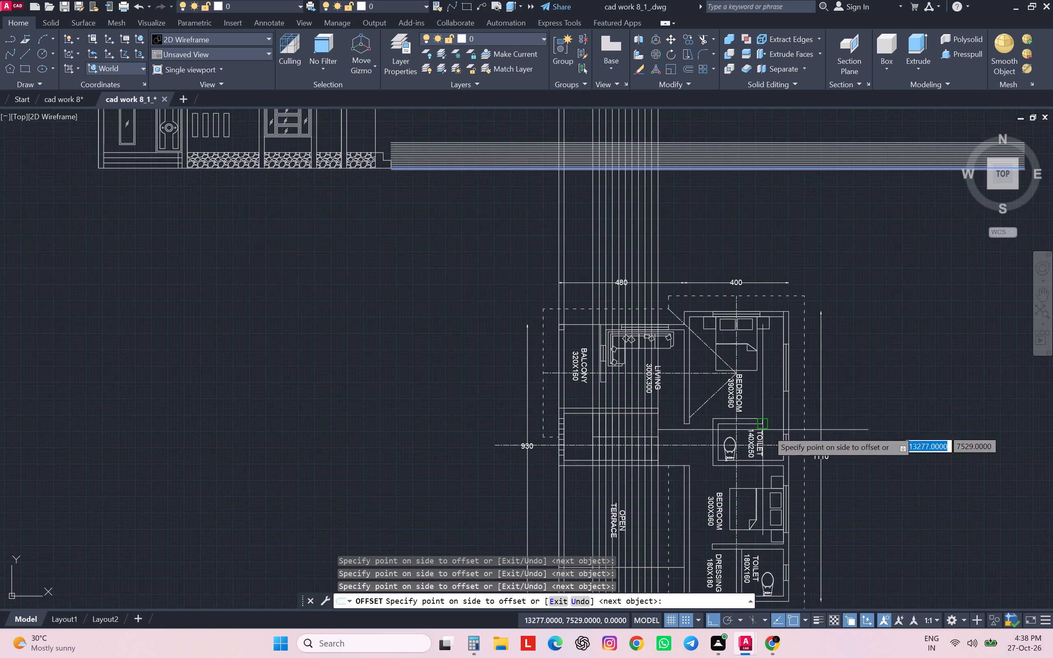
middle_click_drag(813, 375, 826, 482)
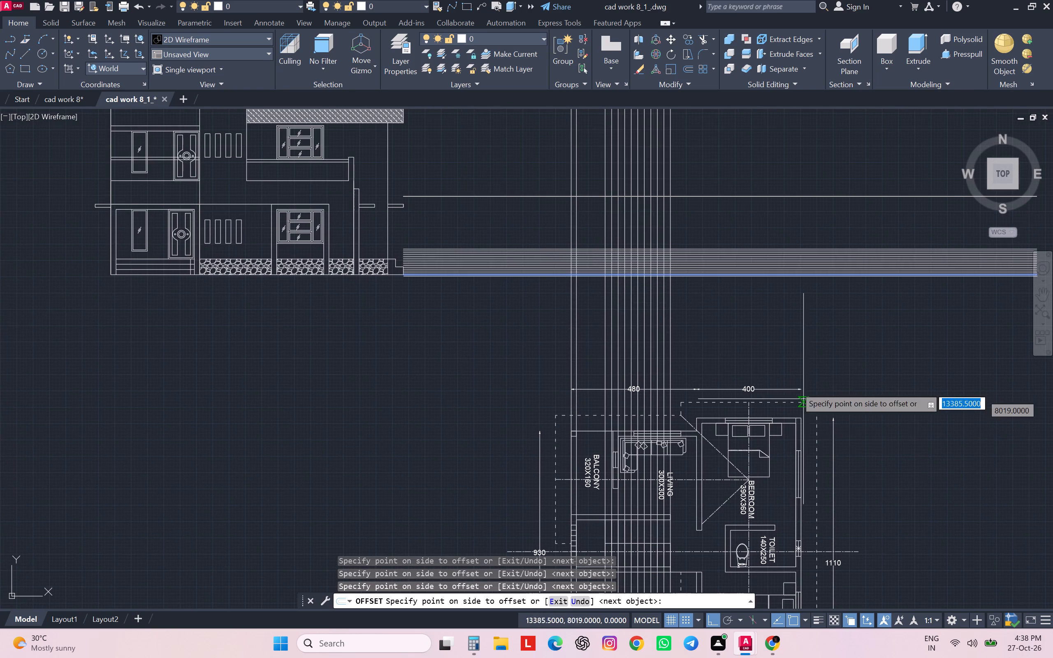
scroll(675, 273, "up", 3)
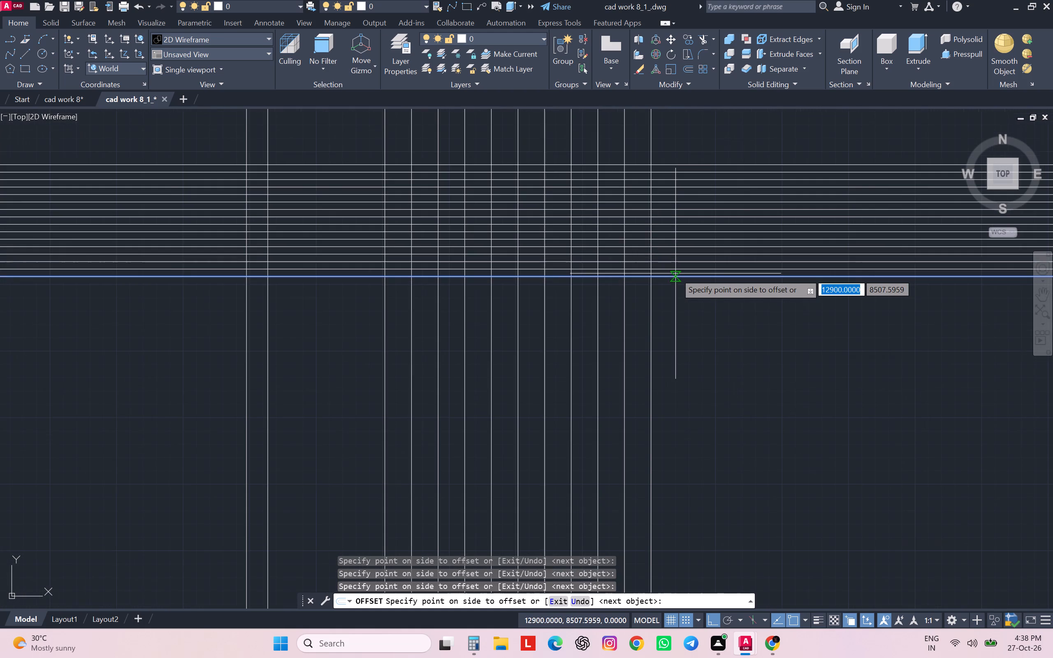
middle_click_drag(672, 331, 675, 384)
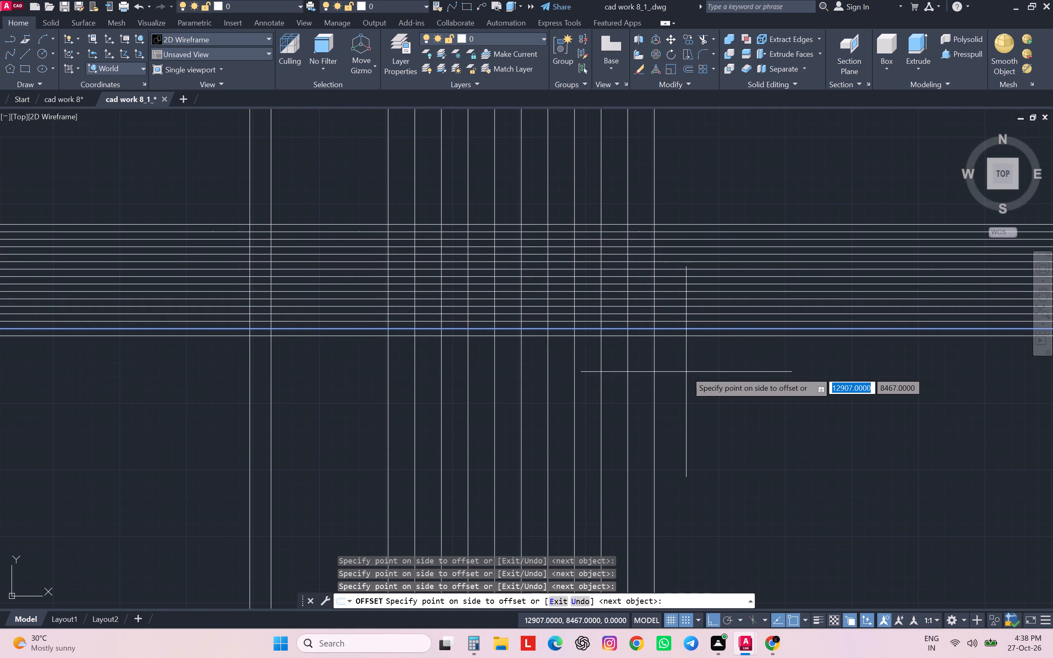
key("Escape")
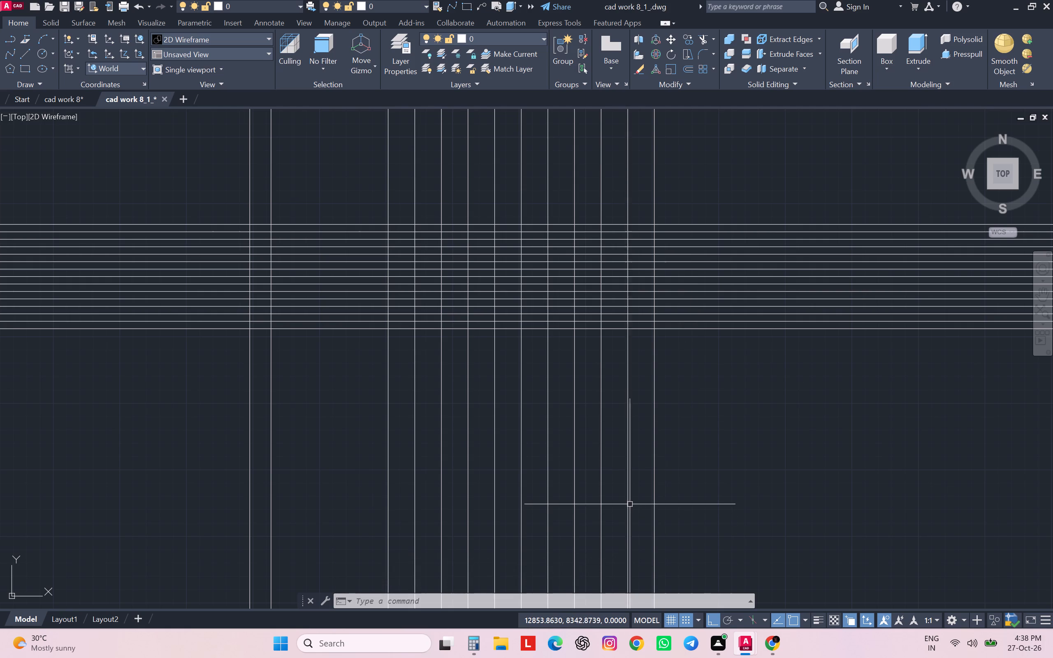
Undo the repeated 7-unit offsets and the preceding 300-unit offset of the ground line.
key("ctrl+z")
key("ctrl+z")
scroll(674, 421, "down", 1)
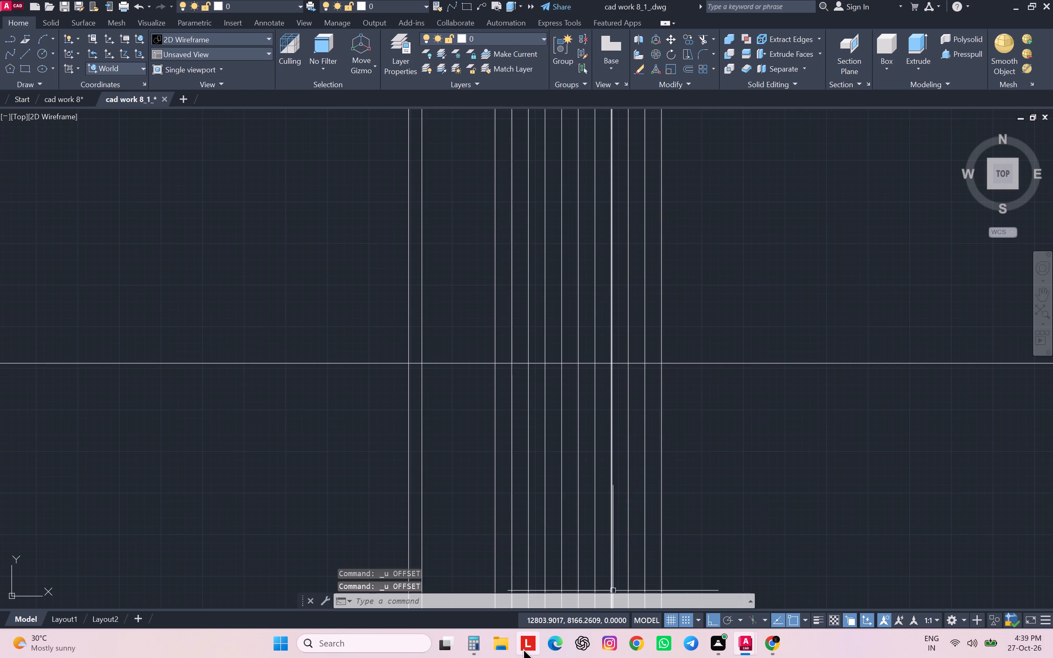
Switch to Calculator, divide 300 by 15, and return to the cad work drawing.
left_click(478, 640)
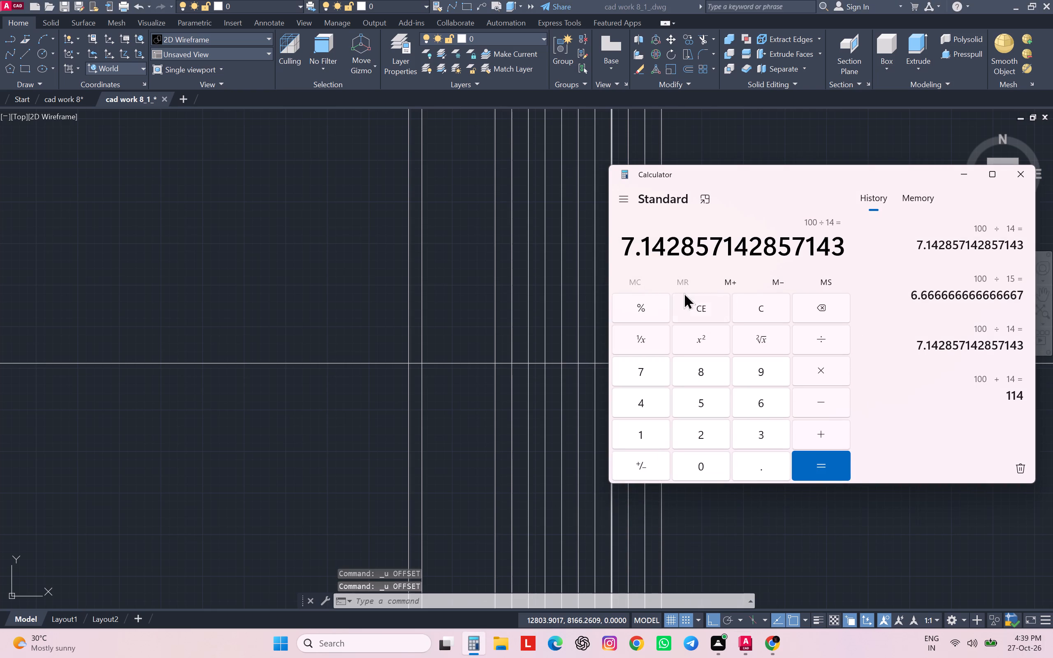
left_click(771, 310)
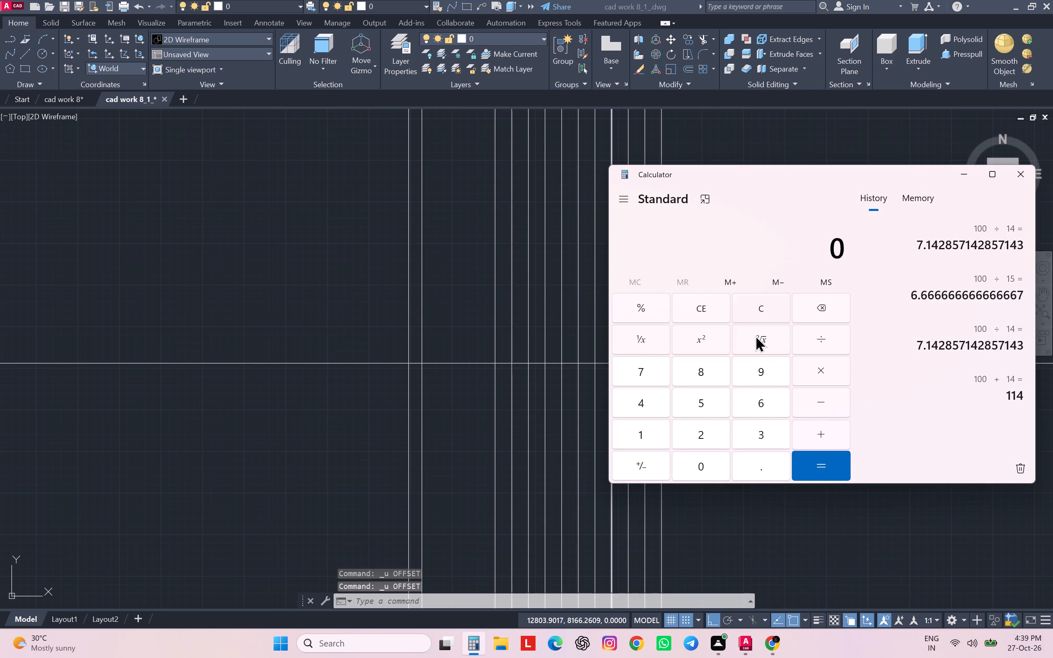
left_click(768, 428)
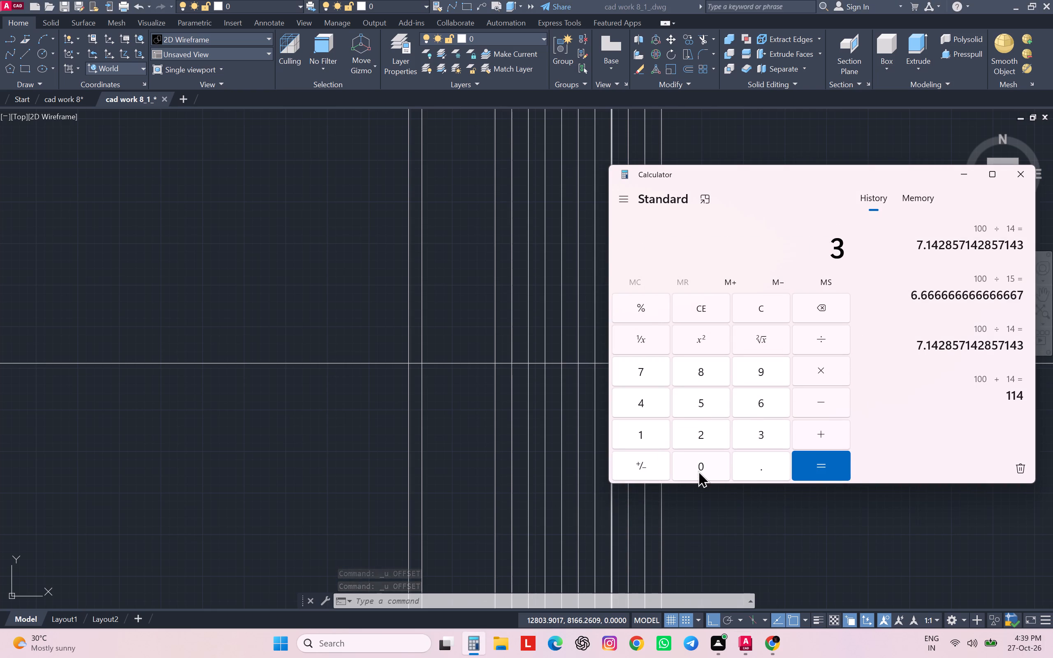
double_click(699, 466)
left_click(807, 342)
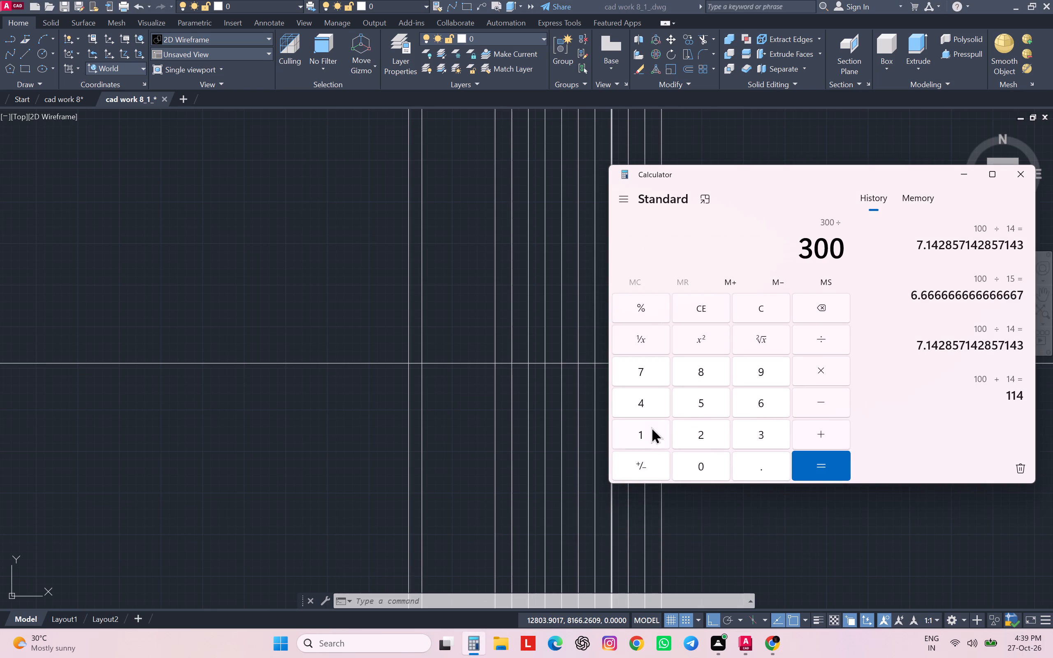
left_click(651, 427)
left_click(694, 398)
left_click(809, 459)
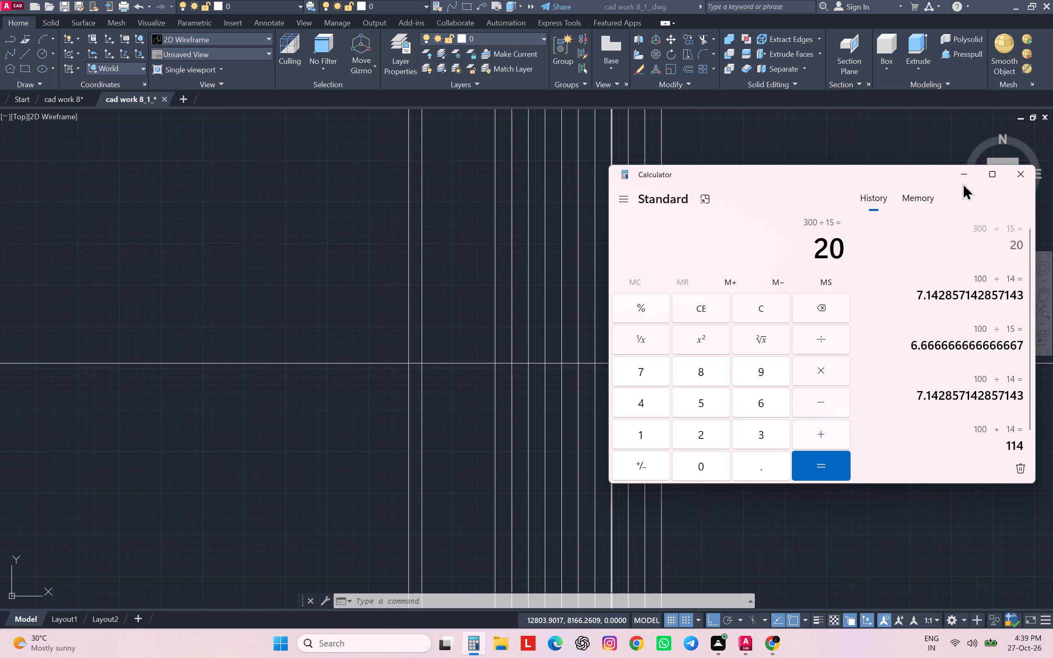
left_click(963, 177)
Offset the horizontal ground line beside the front elevation 20 units upward across the vertical construction lines.
scroll(698, 332, "down", 2)
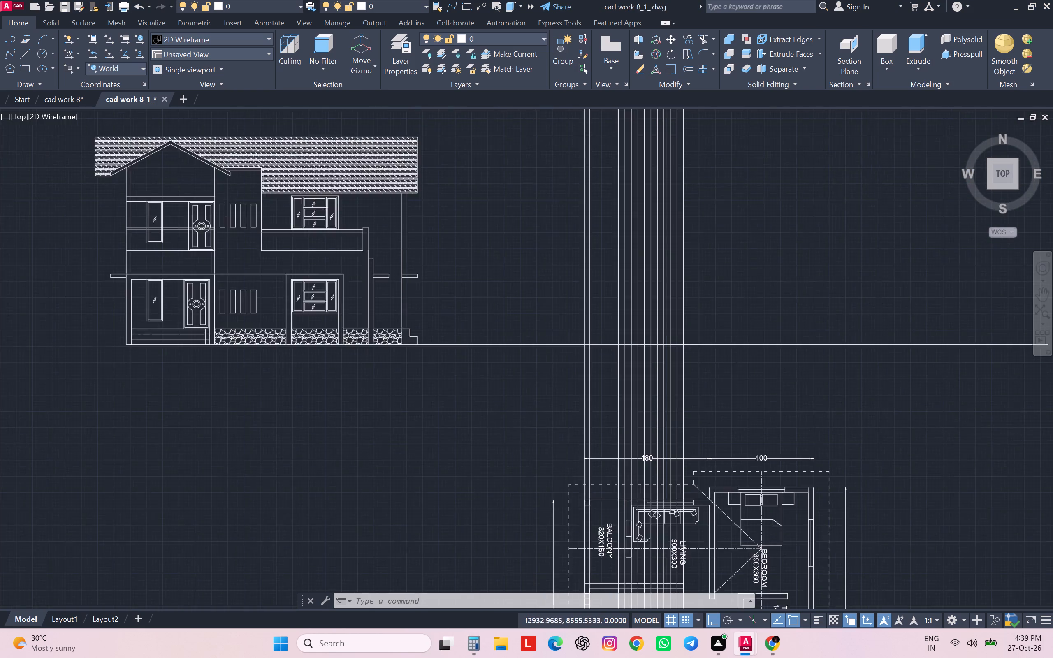
scroll(698, 332, "down", 1)
scroll(756, 378, "down", 1)
scroll(715, 350, "up", 2)
scroll(715, 350, "down", 1)
scroll(715, 350, "up", 1)
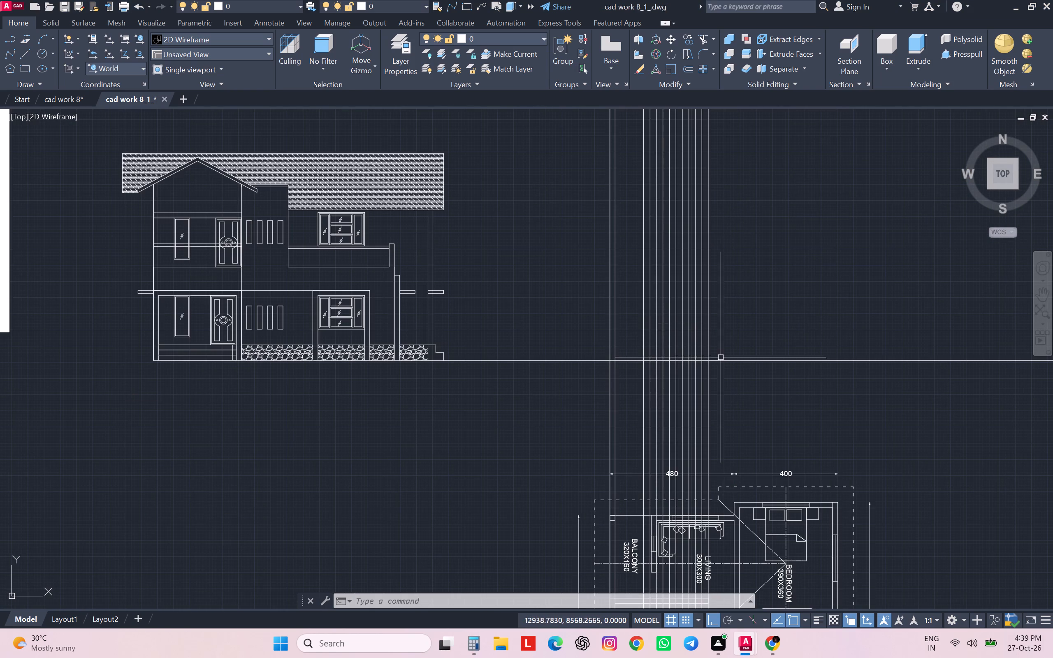
left_click(720, 361)
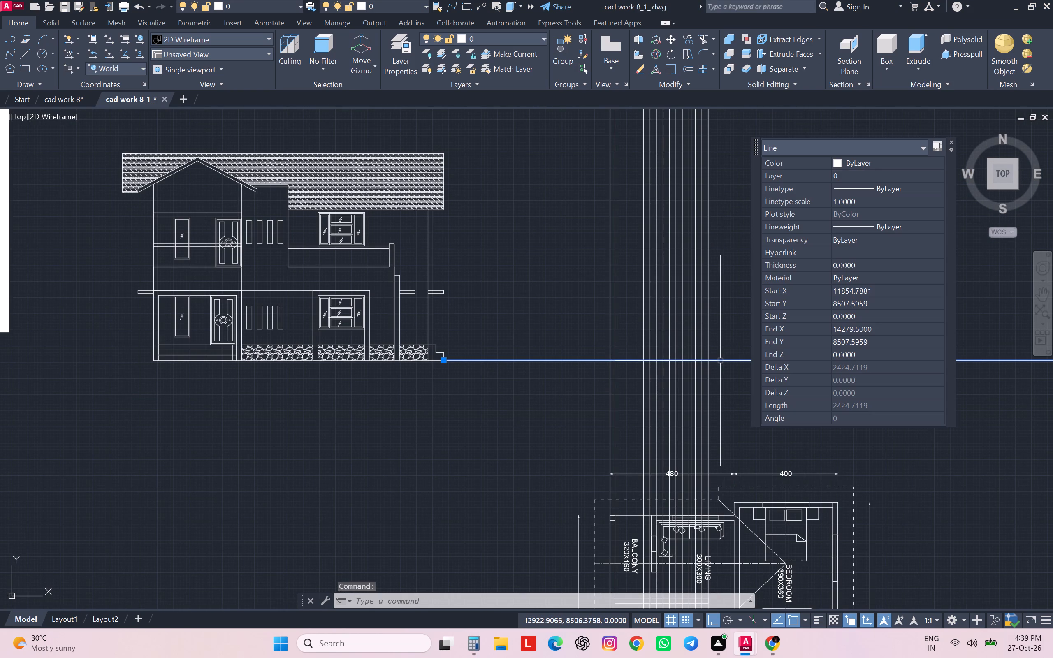
key("o")
key("Return")
type("20")
key("Return")
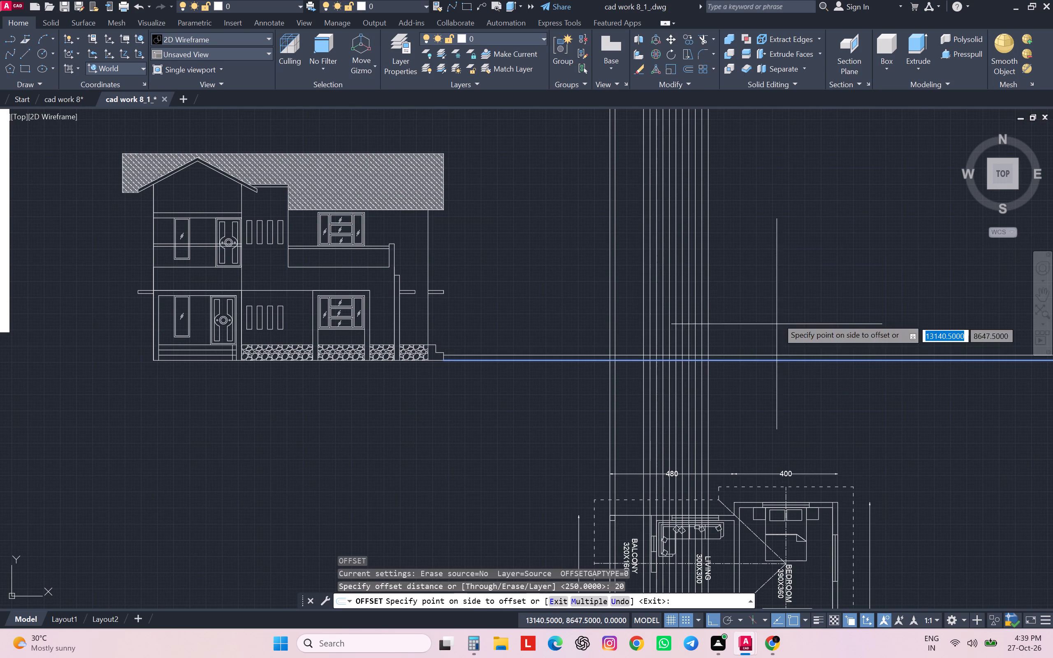
left_click(787, 291)
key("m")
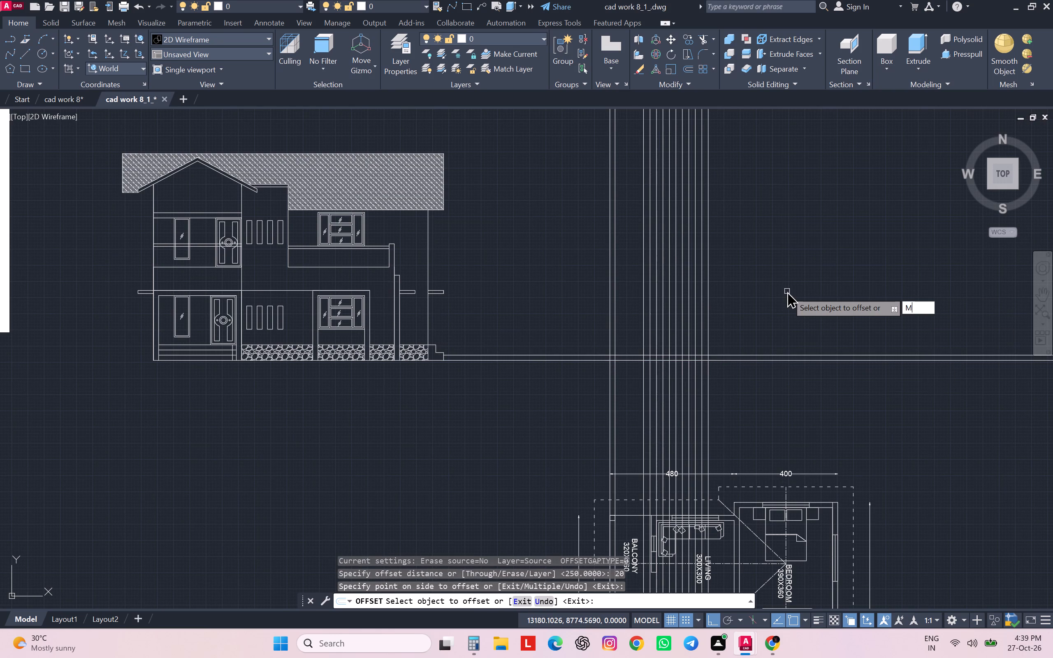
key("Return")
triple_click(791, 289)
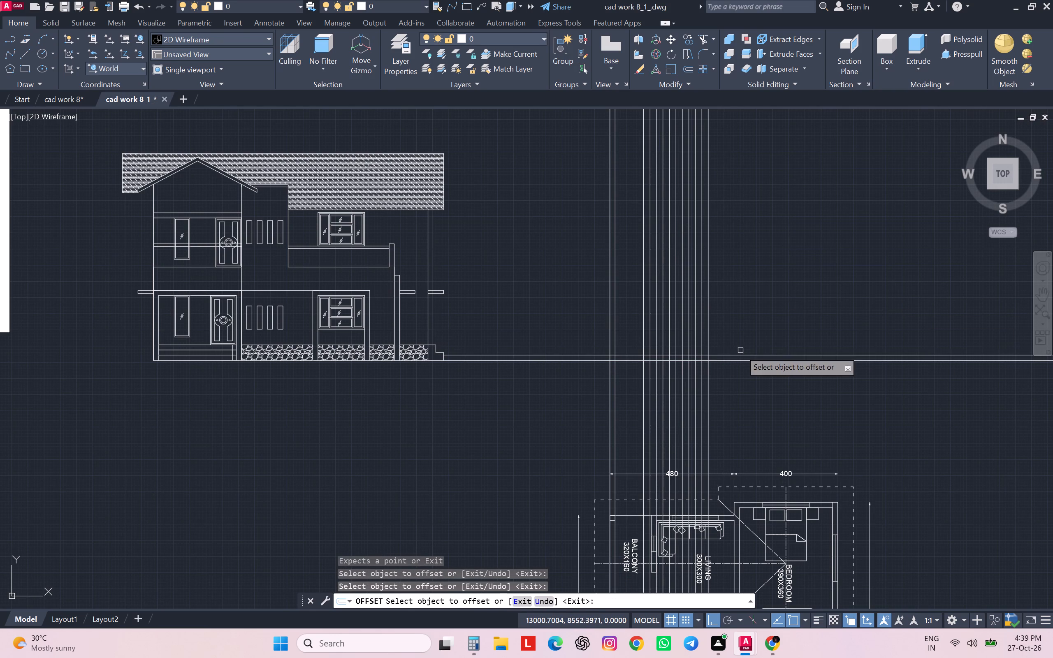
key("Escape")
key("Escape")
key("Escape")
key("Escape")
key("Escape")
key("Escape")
Offset the uppermost horizontal riser line beside the front elevation 20 units upward.
key("o")
key("Return")
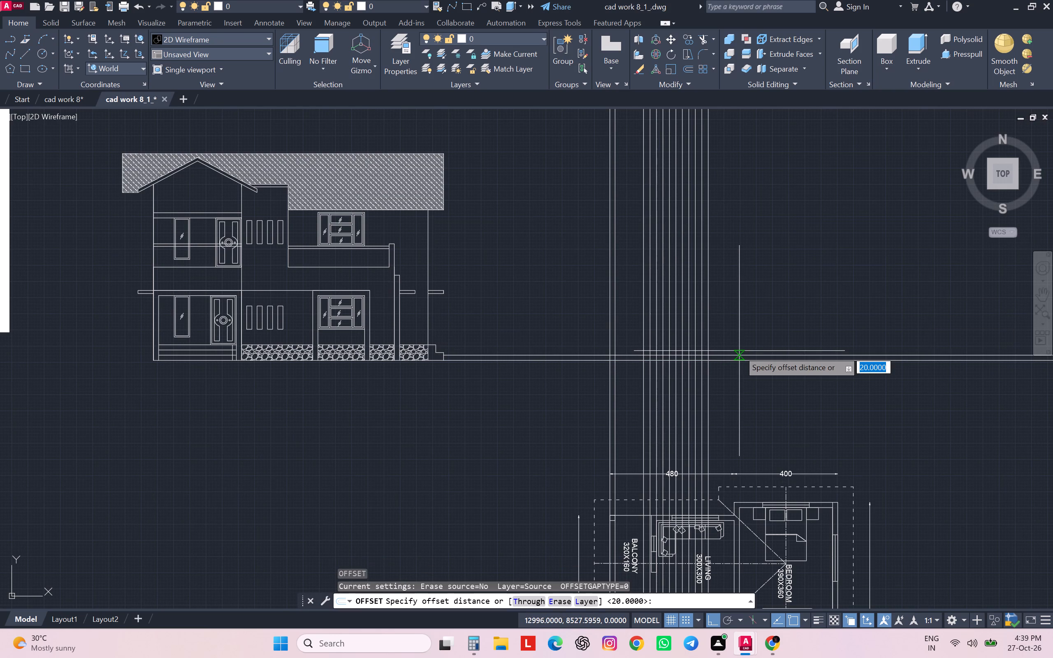
type("20")
key("Return")
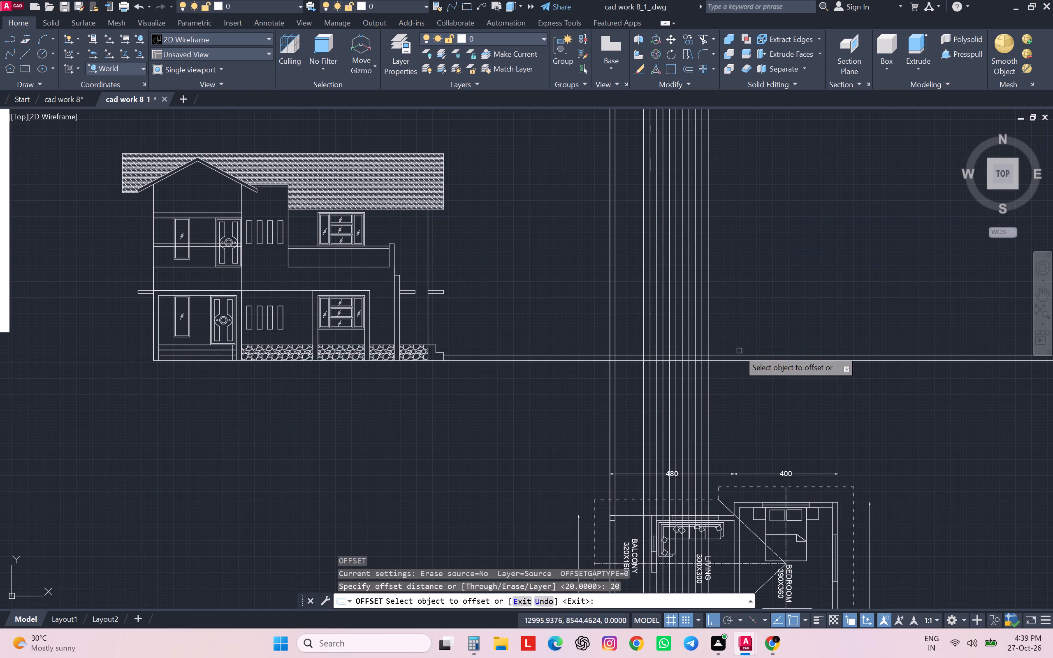
left_click(738, 355)
left_click(739, 272)
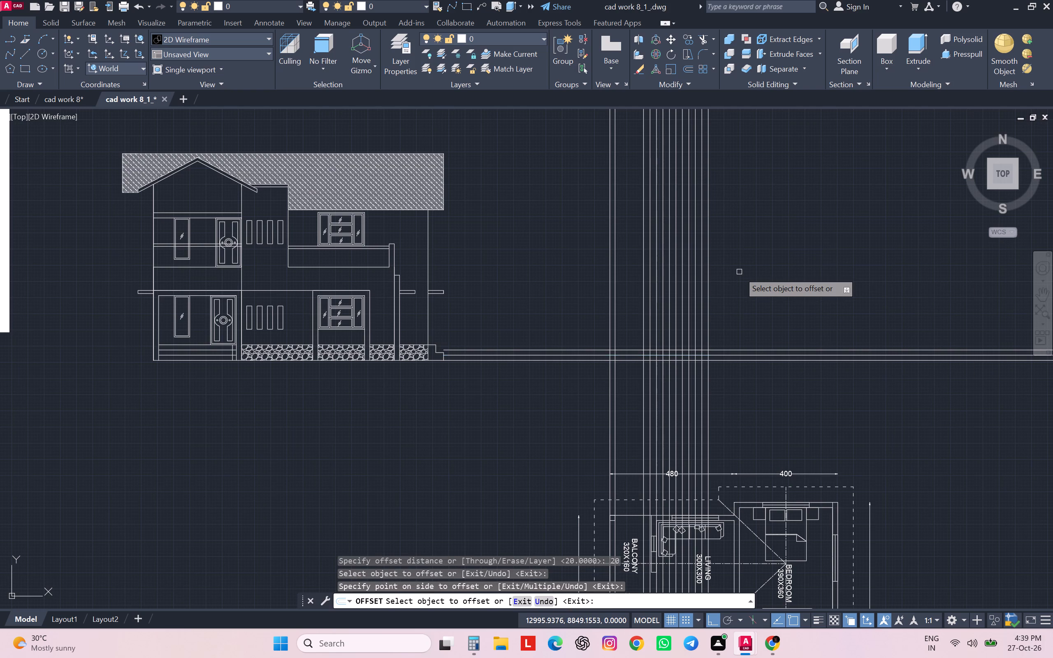
key("Escape")
key("Escape")
key("Escape")
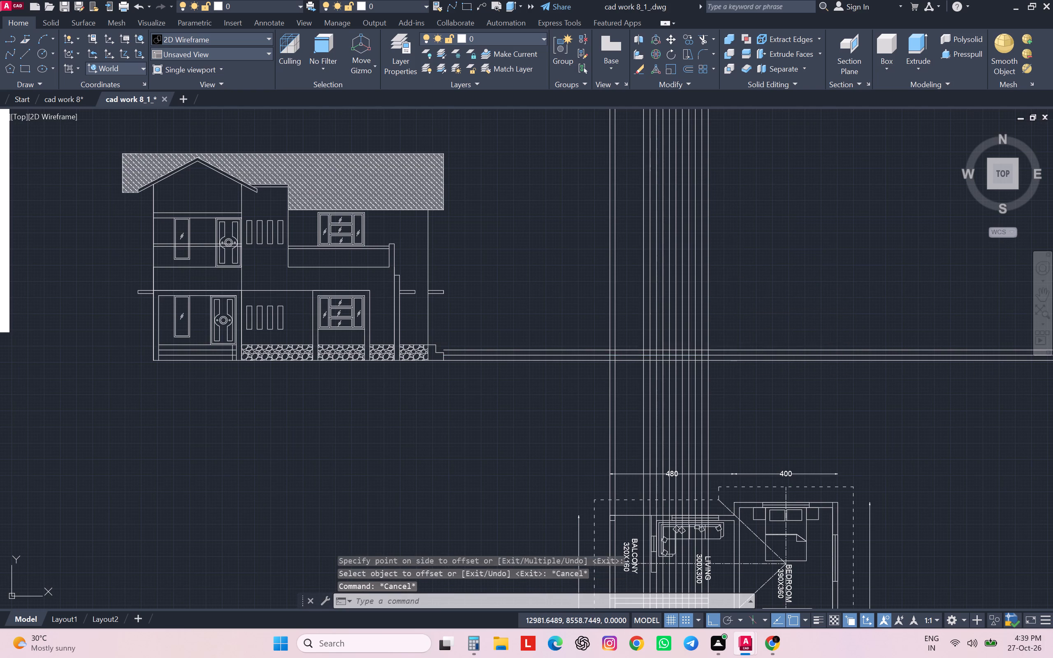
key("Escape")
key("Escape")
Offset the new top riser line repeatedly upward at 20-unit spacing with the Multiple option, across the vertical stair projections.
key("o")
key("Return")
type("20")
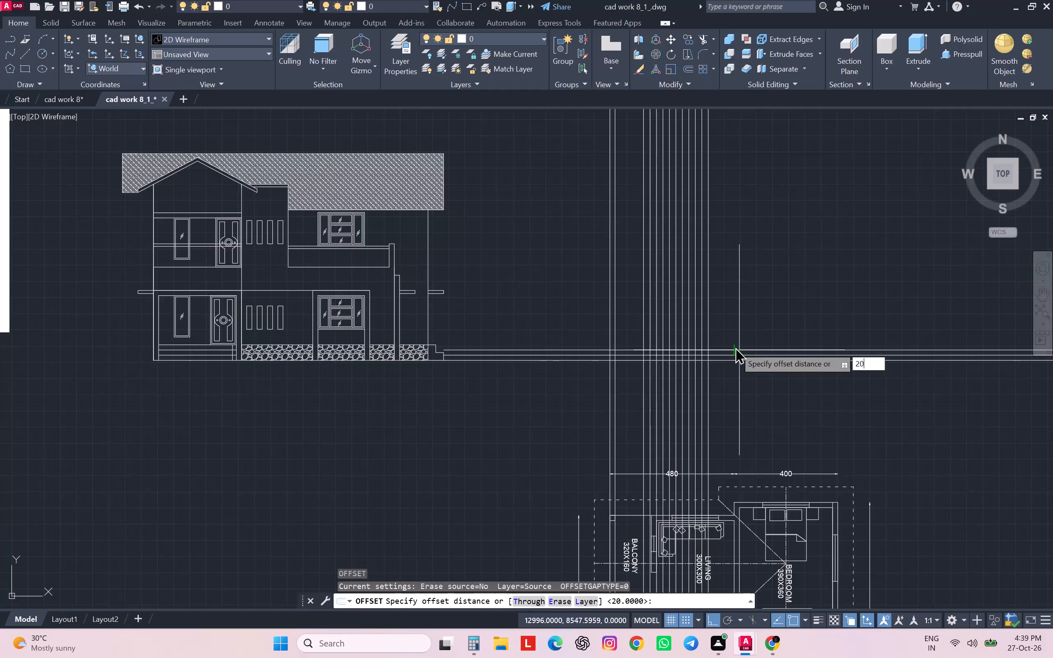
key("Return")
left_click(744, 348)
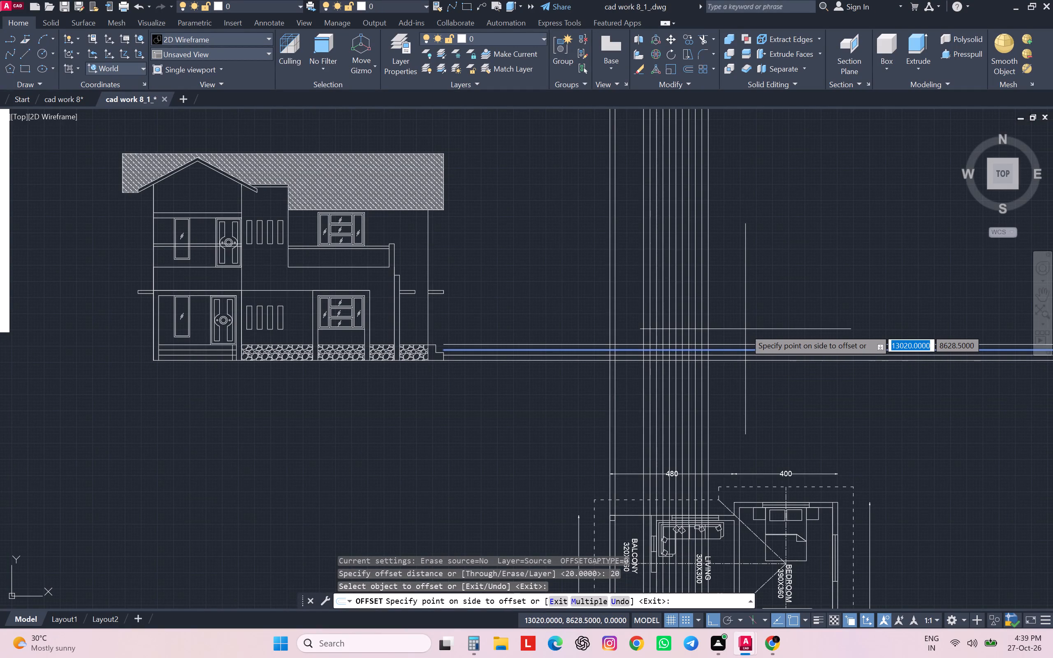
key("m")
key("Return")
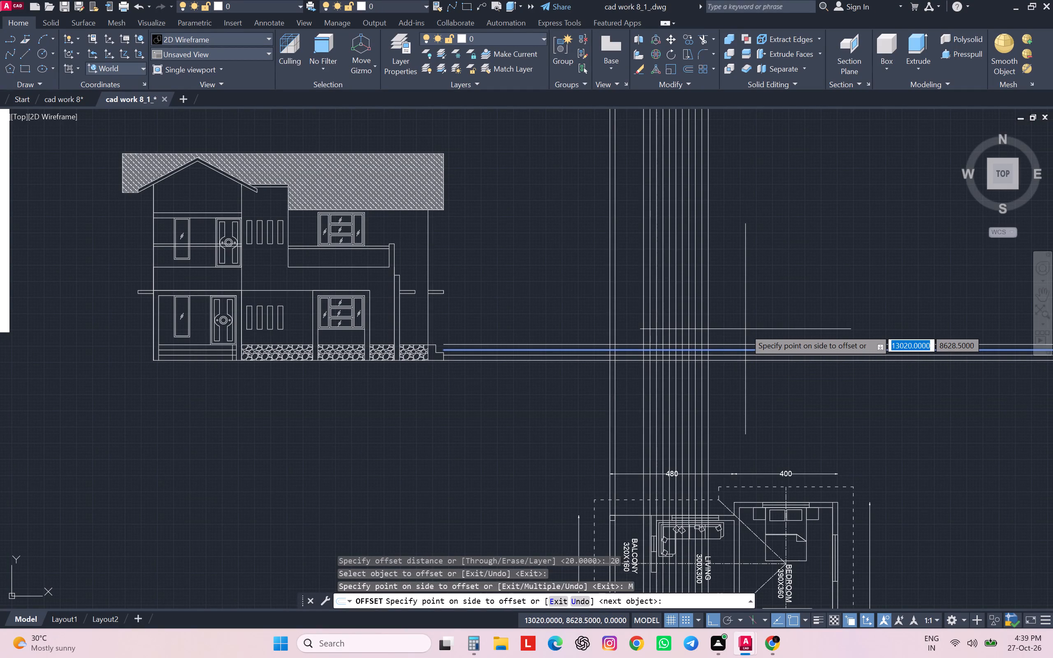
triple_click(745, 329)
left_click(745, 329)
left_click(747, 317)
left_click_drag(749, 312, 748, 306)
left_click(747, 292)
left_click_drag(746, 283, 746, 278)
left_click(747, 274)
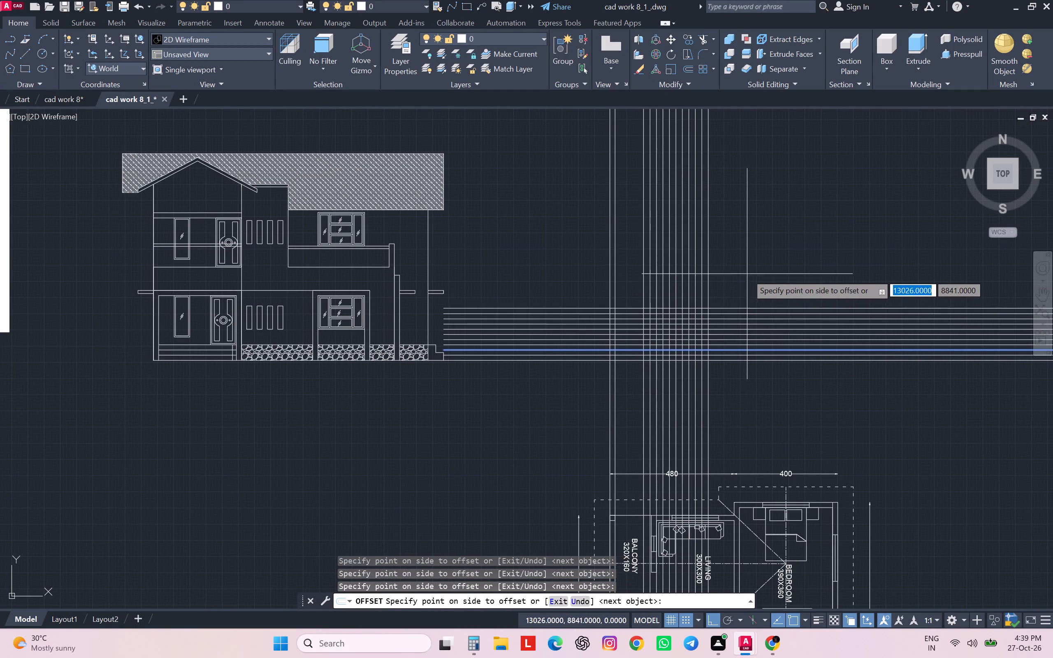
left_click(748, 269)
double_click(749, 266)
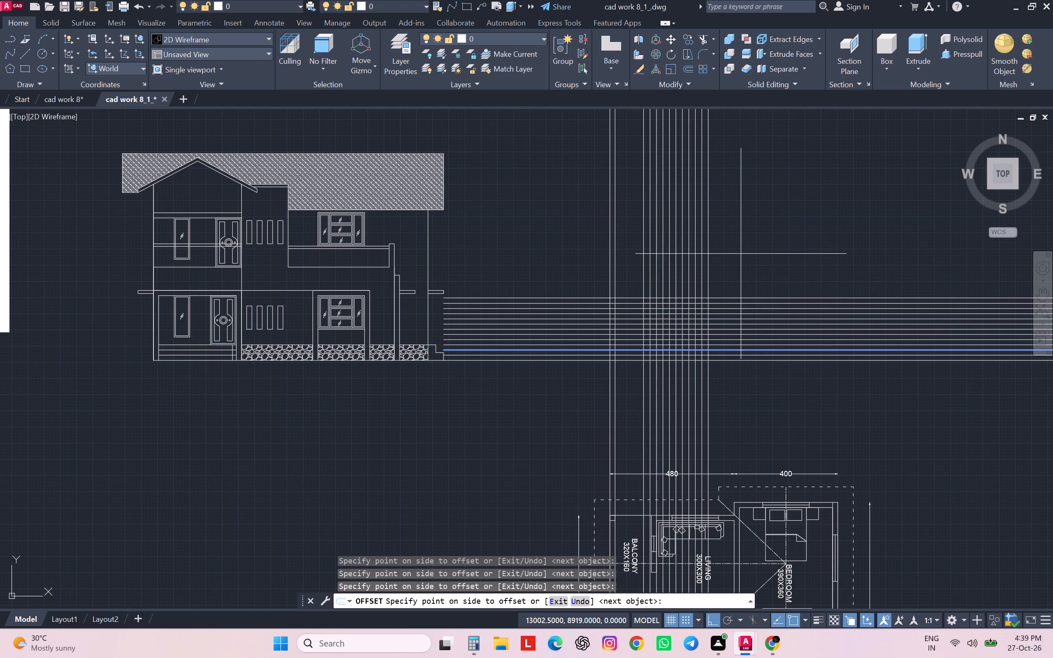
triple_click(741, 254)
triple_click(741, 254)
left_click(741, 254)
left_click(741, 254)
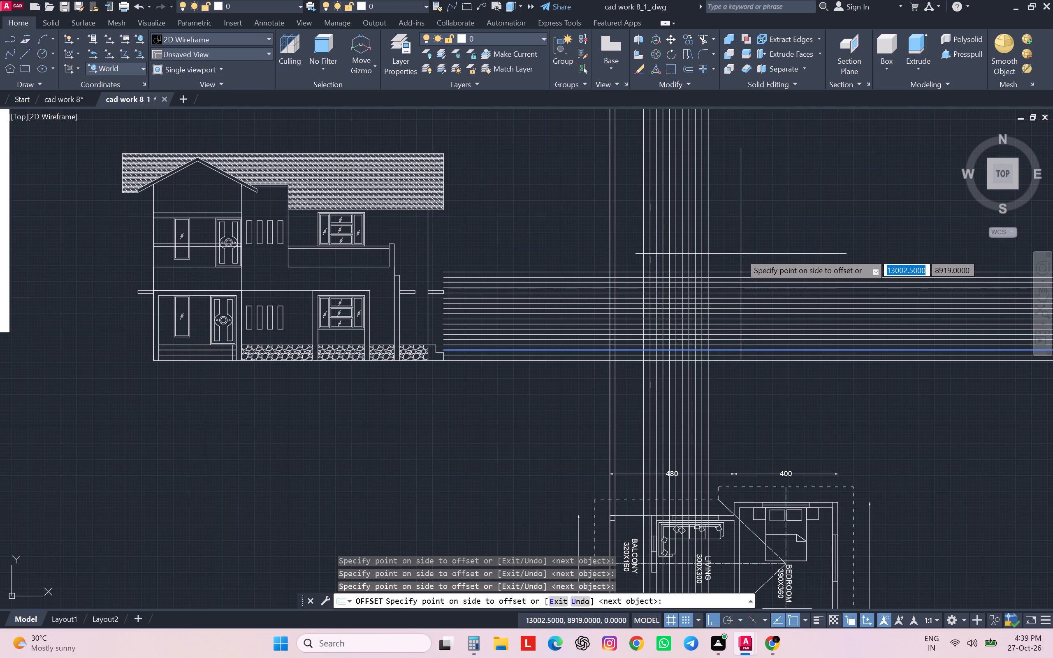
key("Escape")
key("Escape")
key("Escape")
key("Escape")
key("Escape")
Trim the crossing riser and tread lines diagonally upward from the foot of the stair to shape the four lowest steps.
scroll(714, 361, "up", 5)
scroll(714, 361, "down", 1)
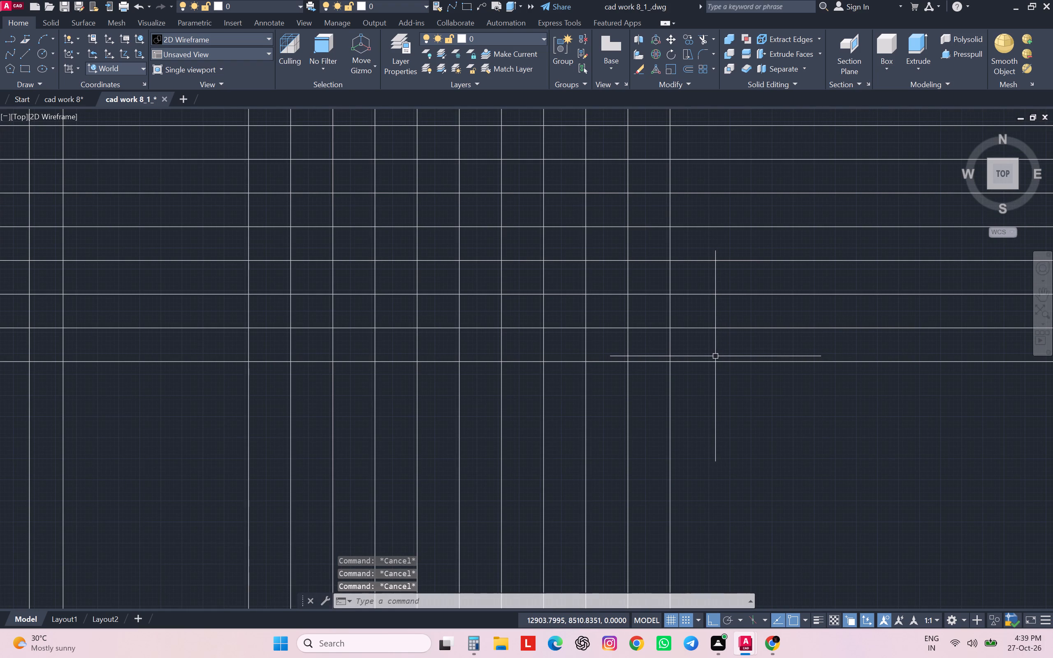
type("TR")
key("space")
scroll(715, 356, "down", 4)
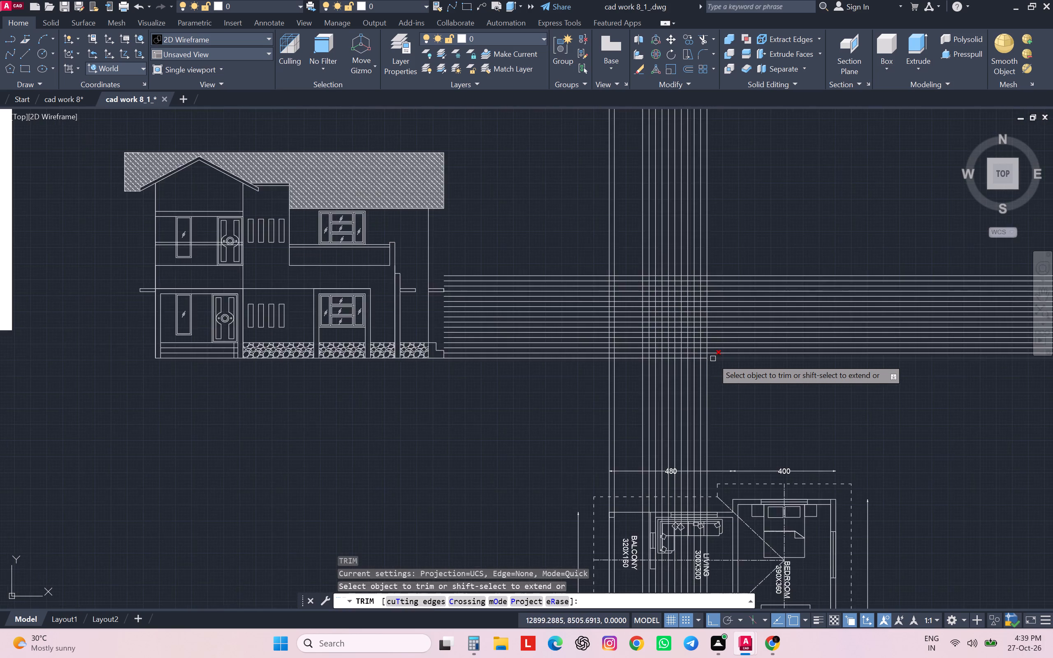
scroll(713, 357, "up", 4)
left_click(694, 334)
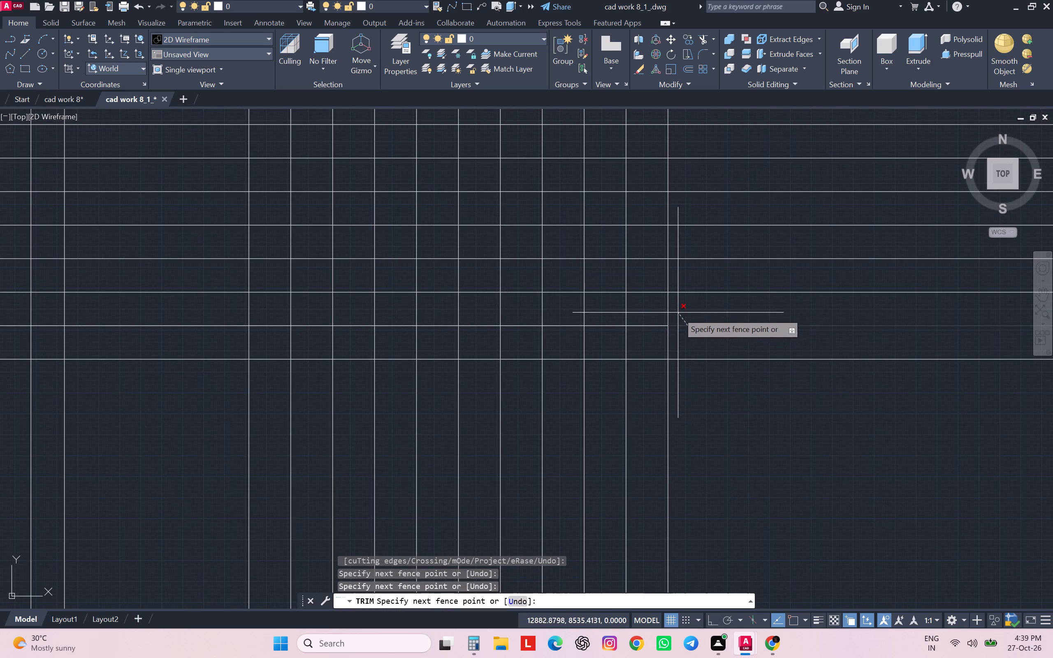
left_click(659, 312)
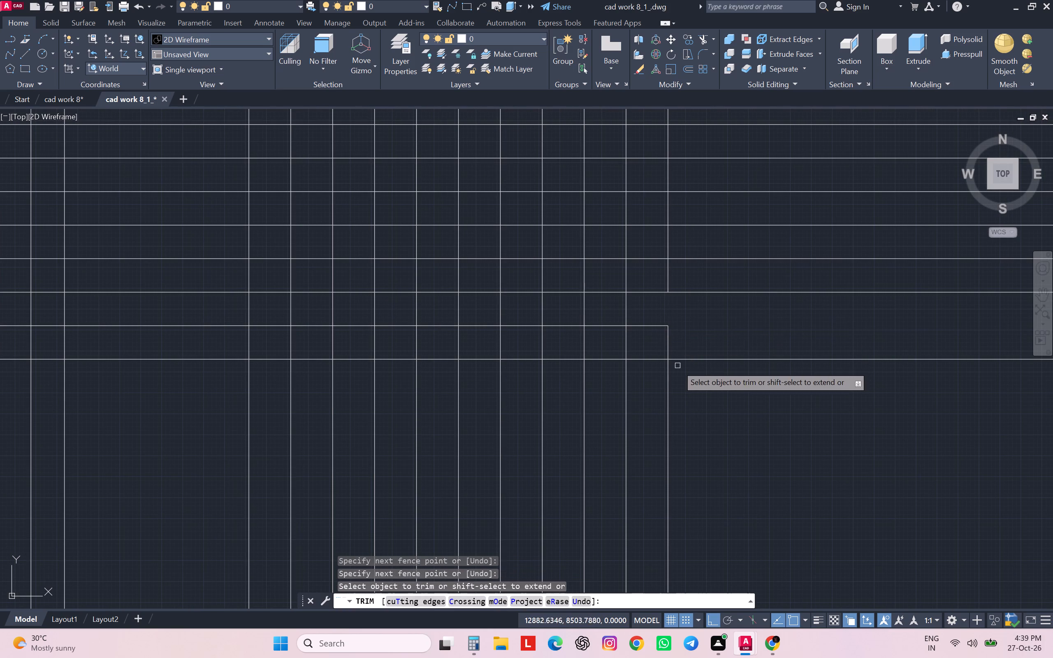
left_click_drag(645, 299, 643, 294)
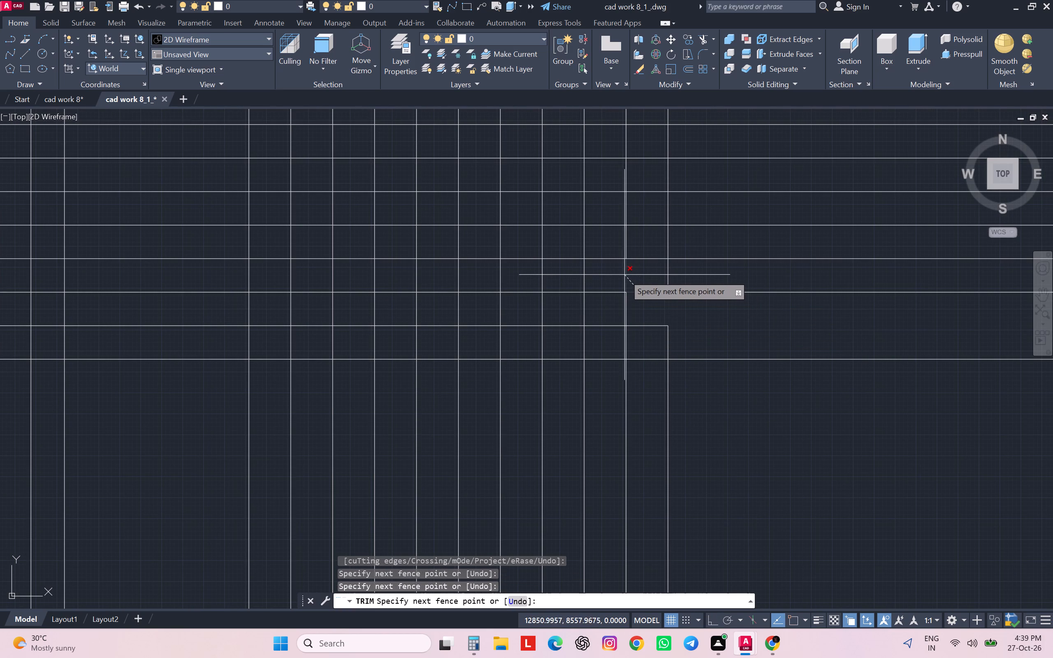
left_click(618, 273)
left_click(613, 271)
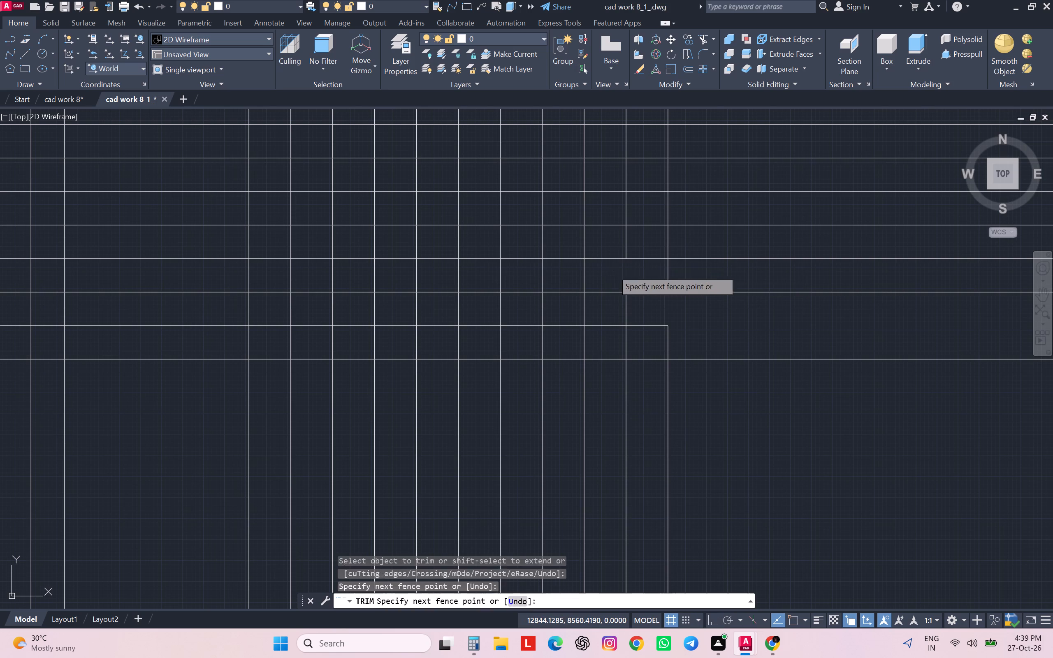
left_click(572, 239)
middle_click_drag(574, 238, 600, 289)
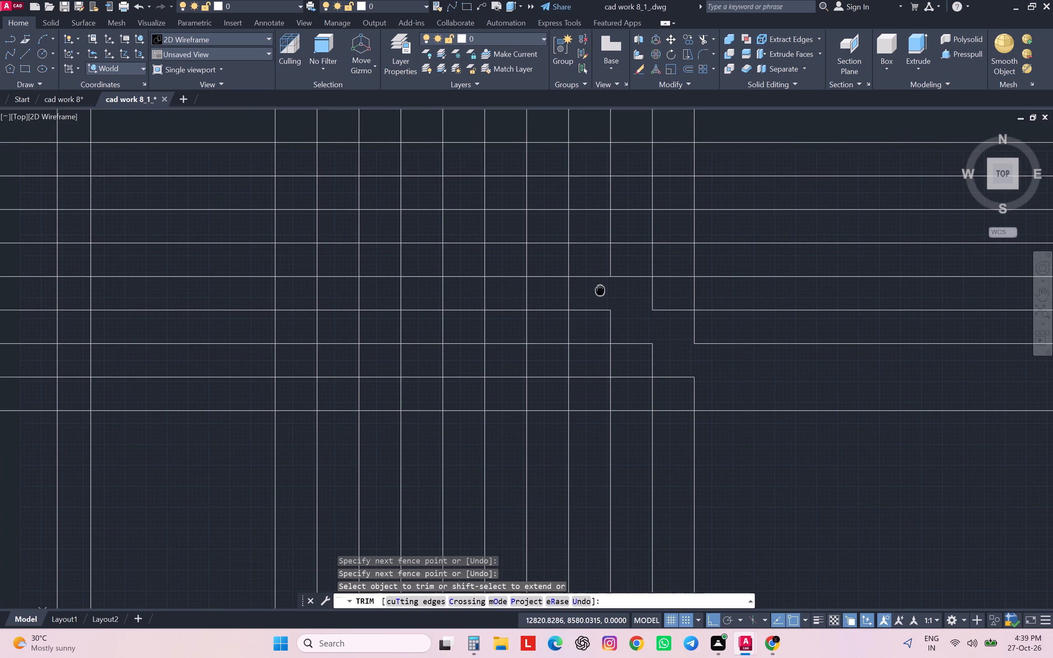
middle_click_drag(600, 289, 601, 290)
left_click_drag(598, 283, 595, 278)
left_click(568, 255)
Continue trimming the crossing lines diagonally up the flight to shape the next five steps toward the front elevation.
middle_click_drag(588, 246, 603, 272)
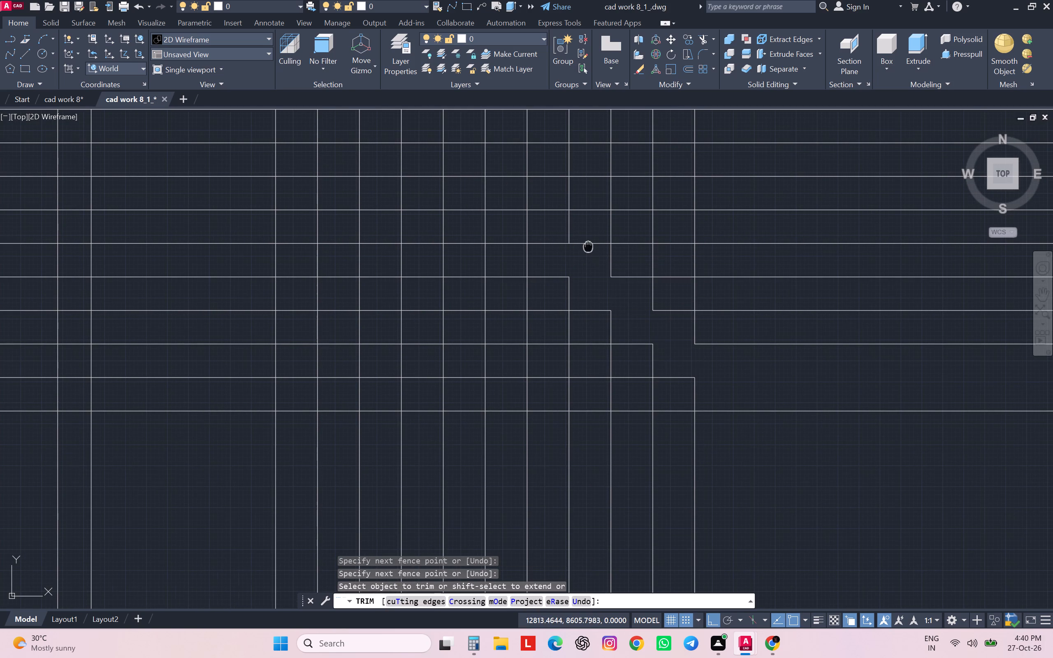
middle_click_drag(603, 272, 631, 317)
left_click_drag(601, 320, 597, 313)
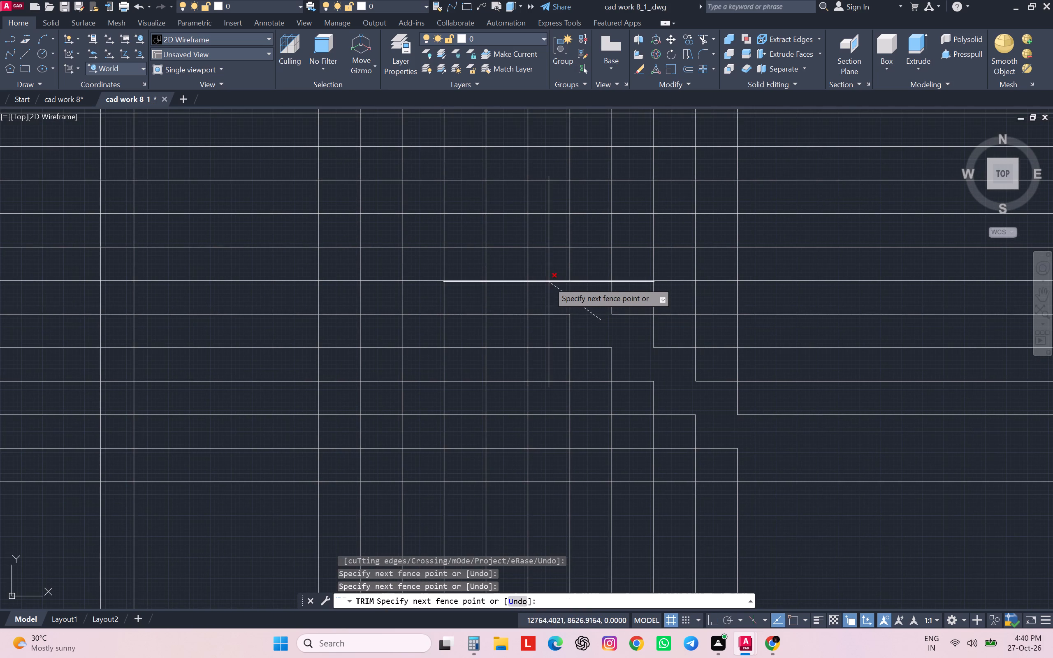
left_click(557, 289)
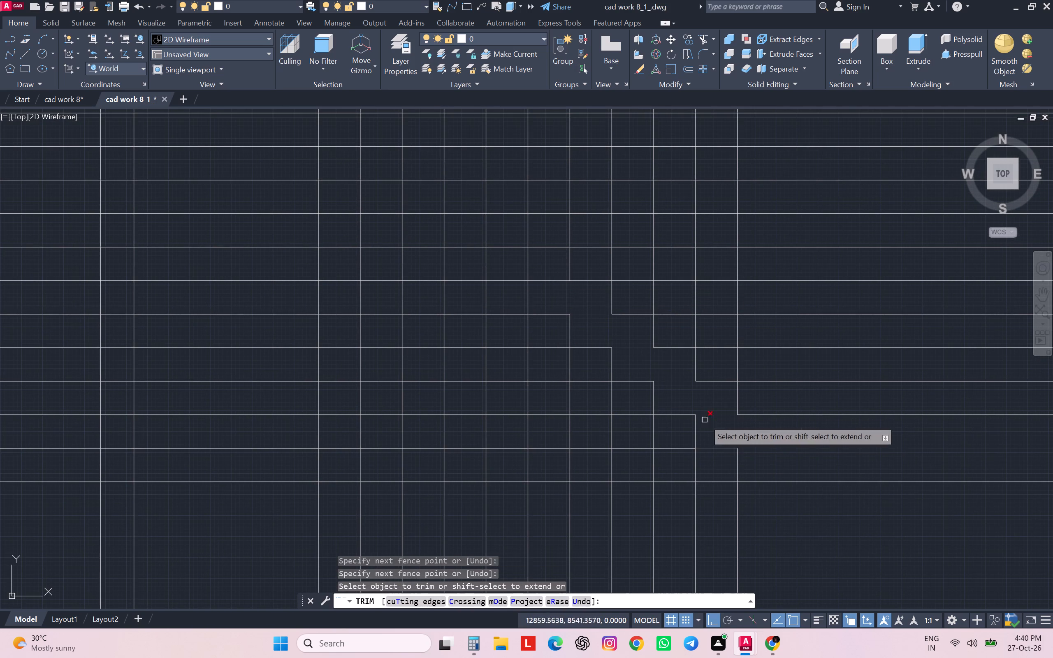
left_click(549, 290)
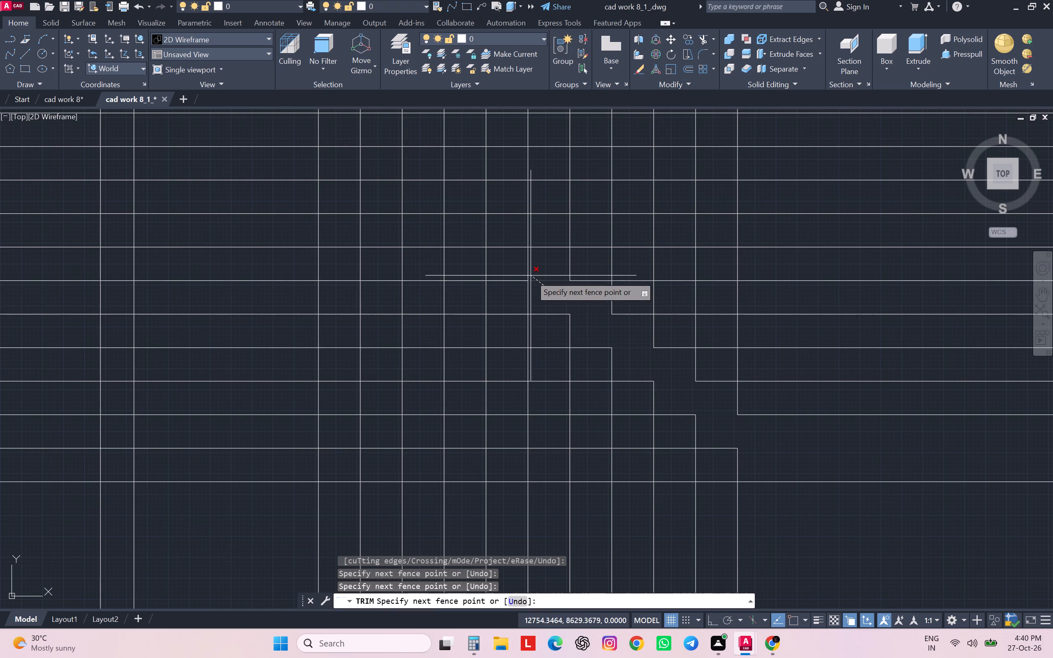
left_click(525, 268)
middle_click_drag(544, 275, 577, 343)
left_click_drag(550, 327, 550, 322)
left_click(517, 300)
middle_click_drag(544, 292, 593, 360)
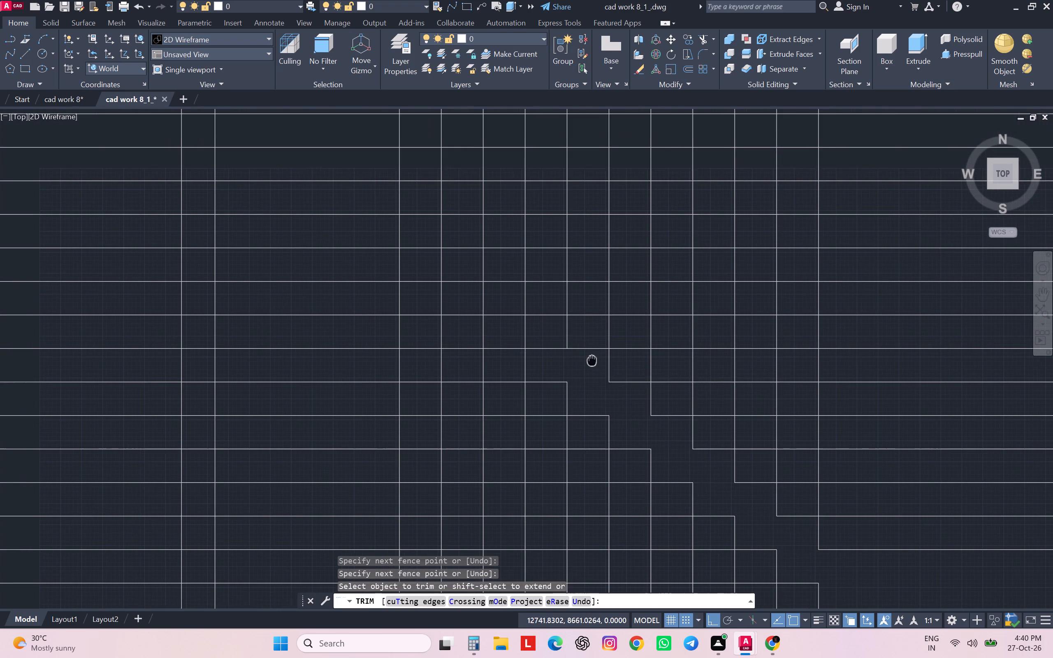
middle_click_drag(593, 360, 594, 361)
left_click_drag(549, 356, 542, 345)
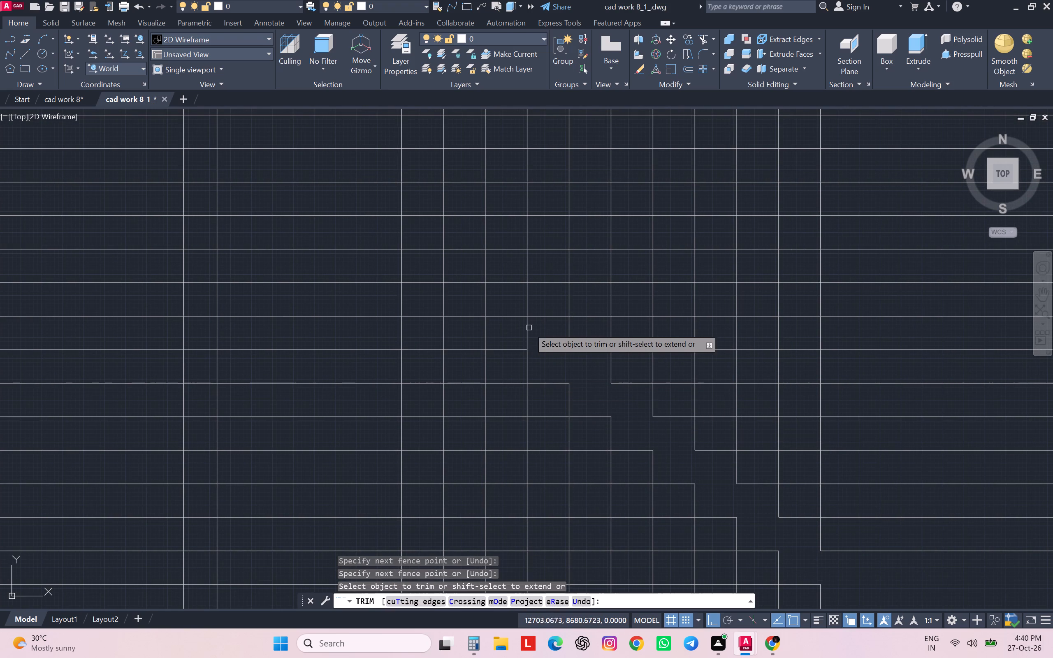
left_click(528, 327)
middle_click_drag(566, 323, 568, 327)
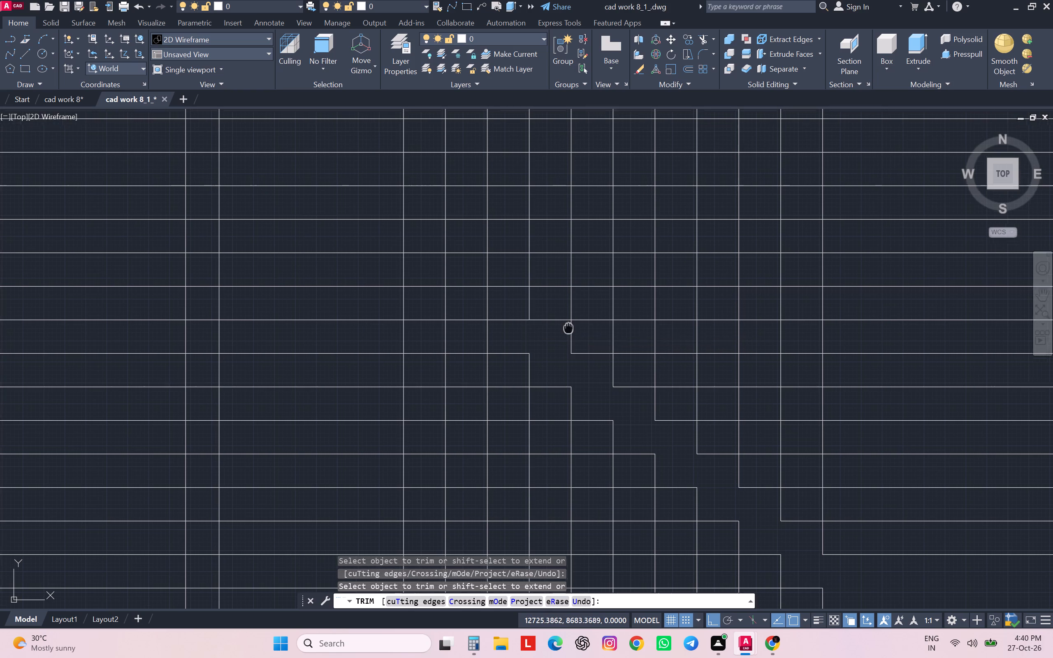
middle_click_drag(568, 327, 615, 364)
left_click(560, 358)
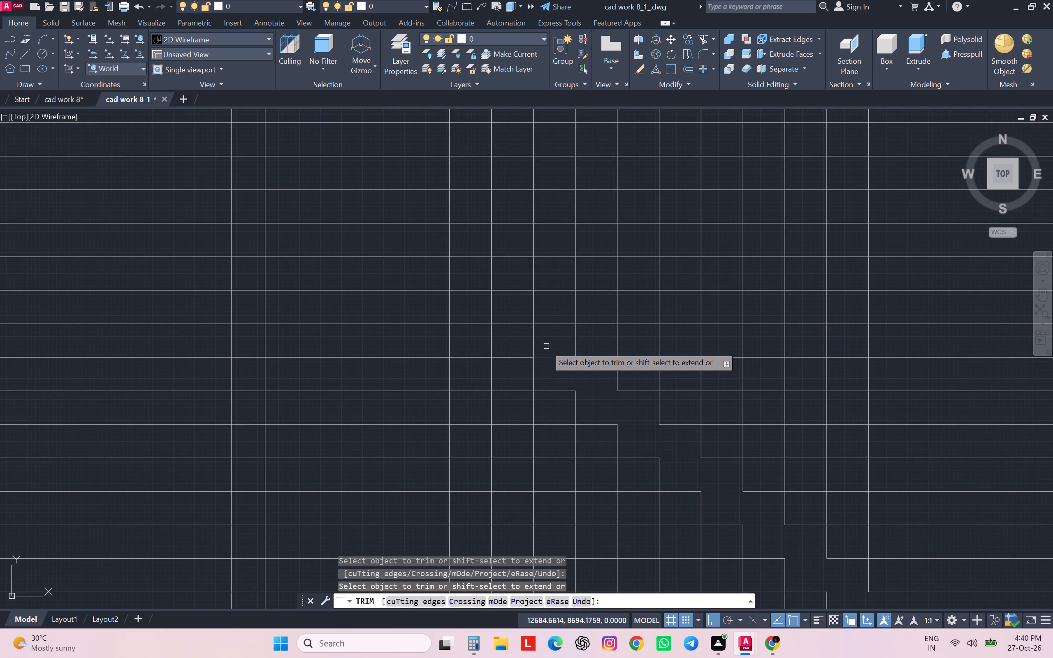
left_click(534, 341)
middle_click_drag(546, 336, 643, 270)
Examine the staircase treads in the first floor plan for comparison with the section's stair layout.
scroll(643, 270, "down", 2)
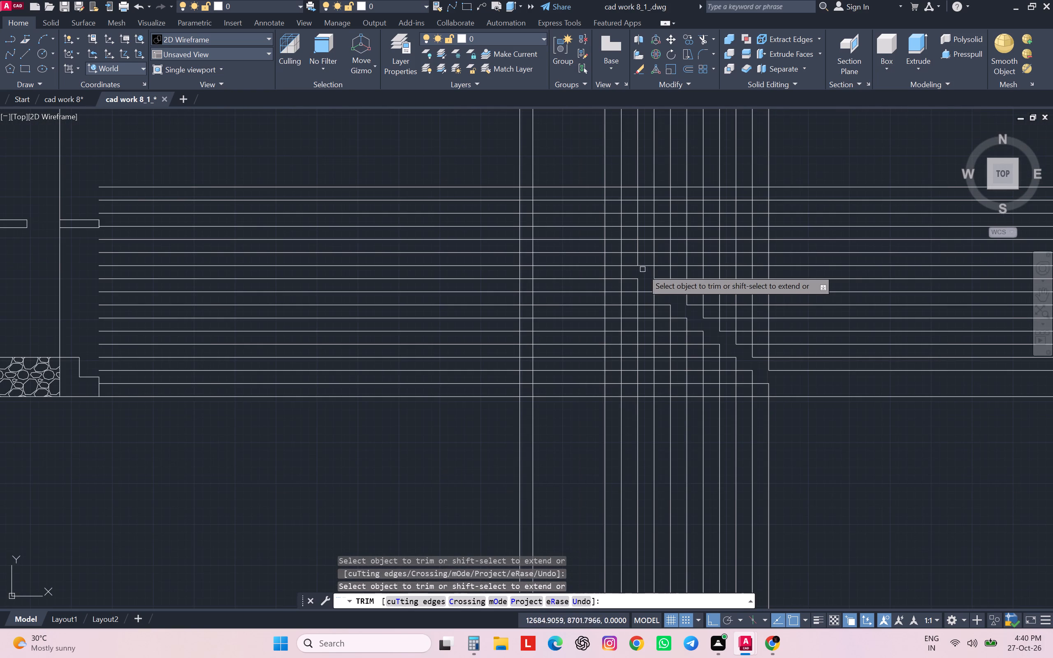
scroll(662, 264, "down", 3)
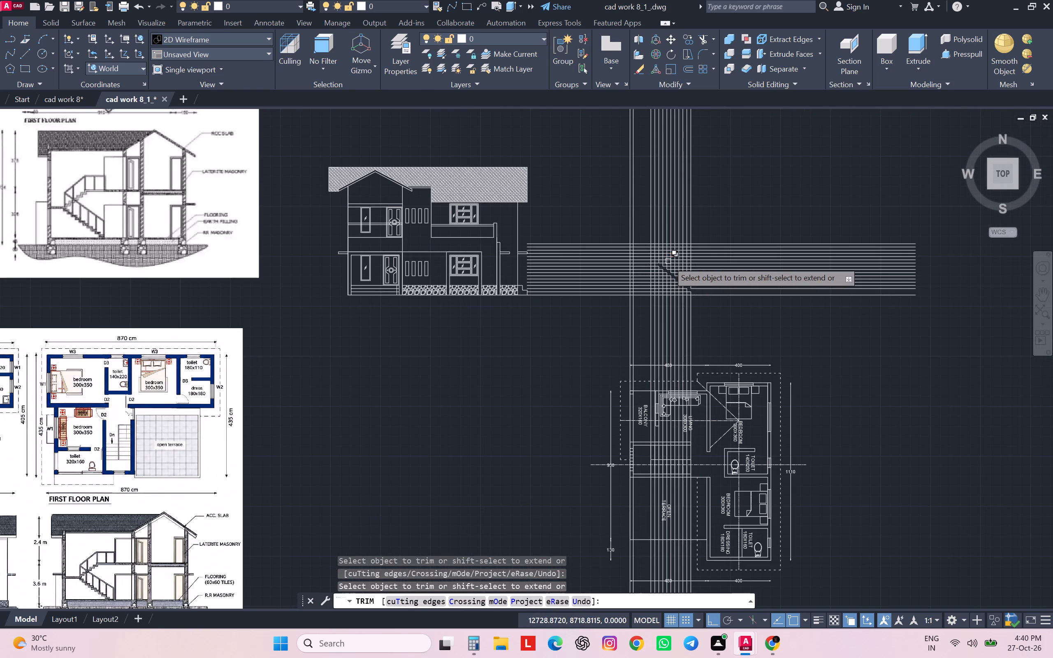
scroll(424, 335, "down", 2)
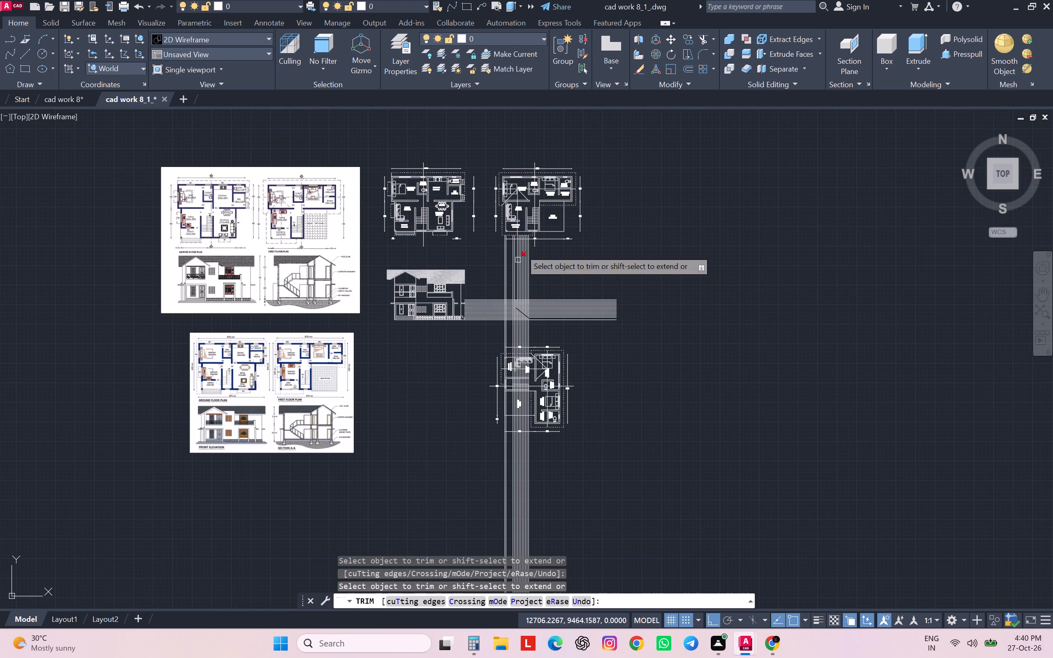
scroll(524, 209, "up", 5)
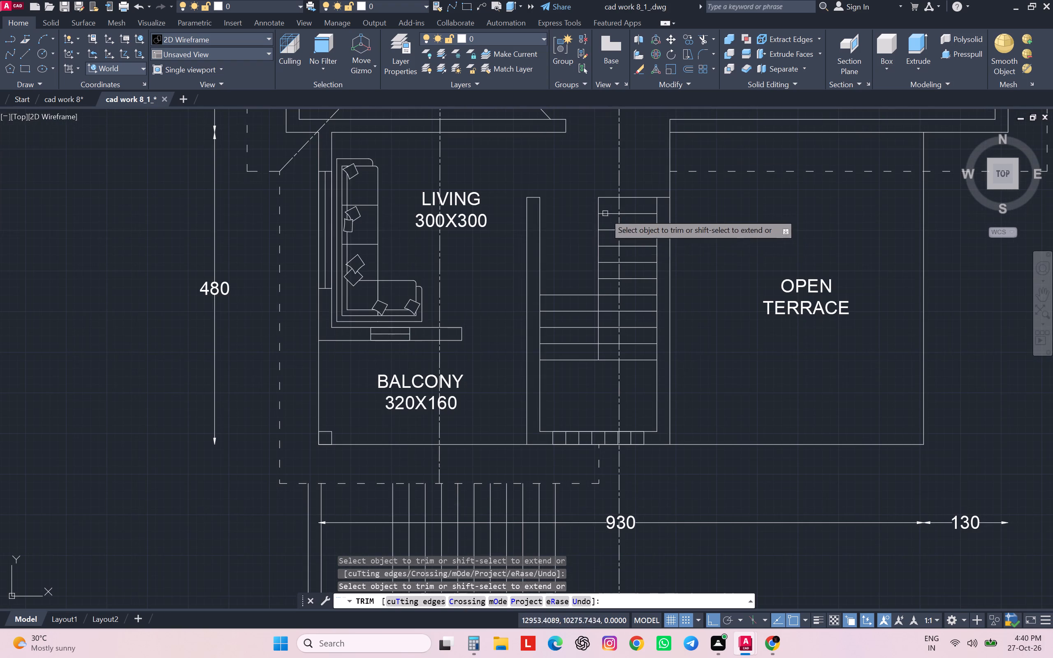
scroll(619, 203, "down", 1)
scroll(626, 212, "up", 3)
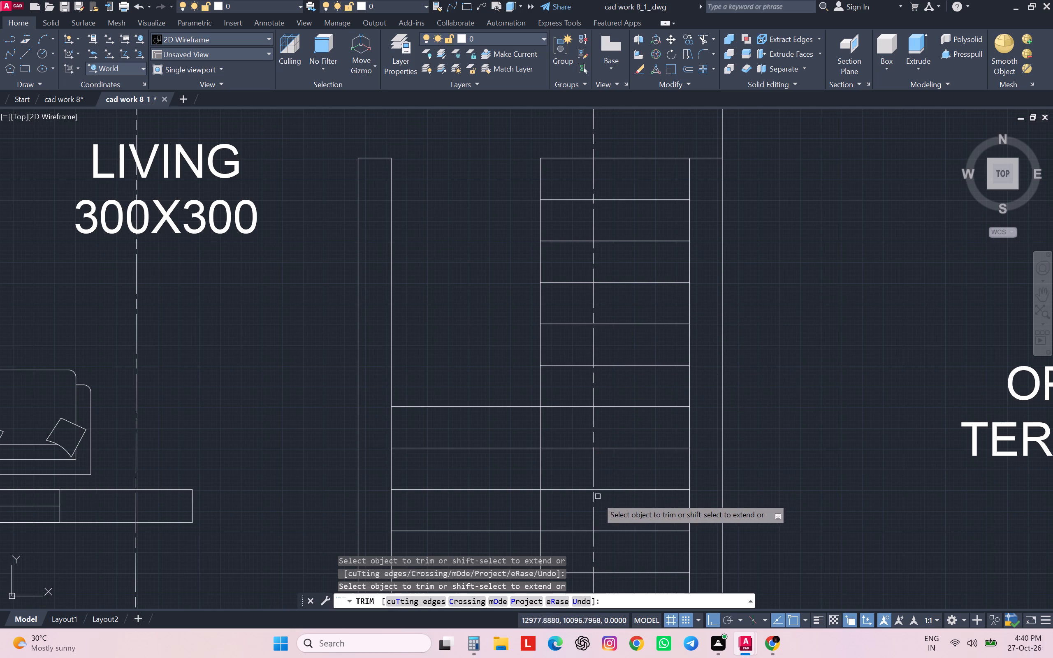
scroll(593, 537, "down", 2)
middle_click_drag(593, 538, 592, 465)
scroll(608, 404, "down", 4)
Trim the vertical projection lines beneath the four lowest treads of the stair profile, working row by row from the ground line up.
middle_click_drag(627, 502, 628, 498)
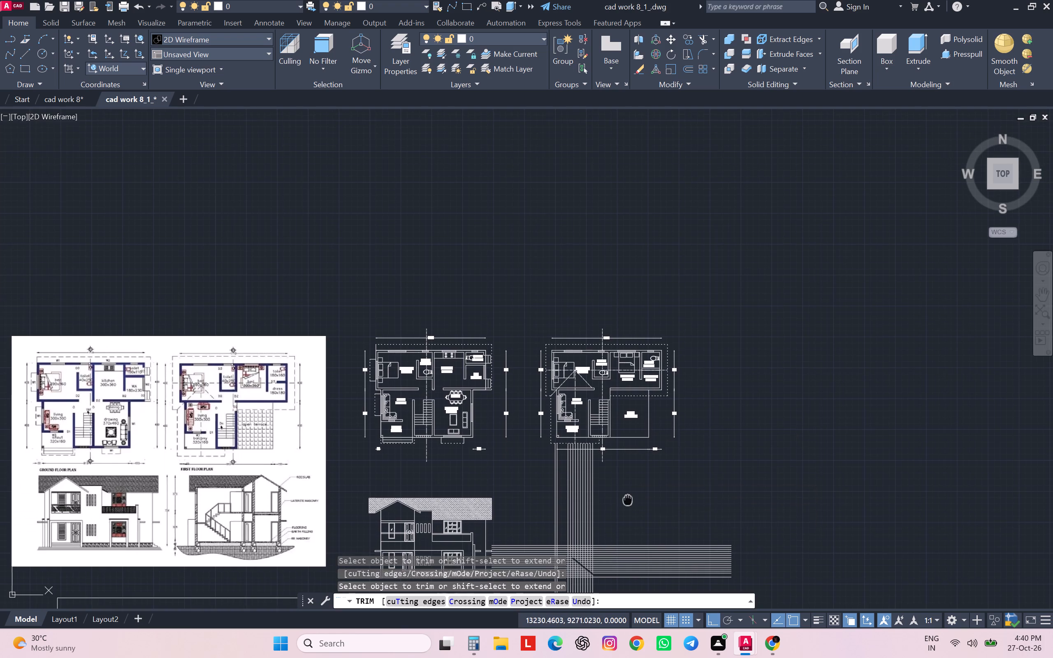
middle_click_drag(628, 498, 629, 420)
scroll(582, 498, "up", 3)
scroll(642, 499, "down", 1)
scroll(642, 499, "up", 5)
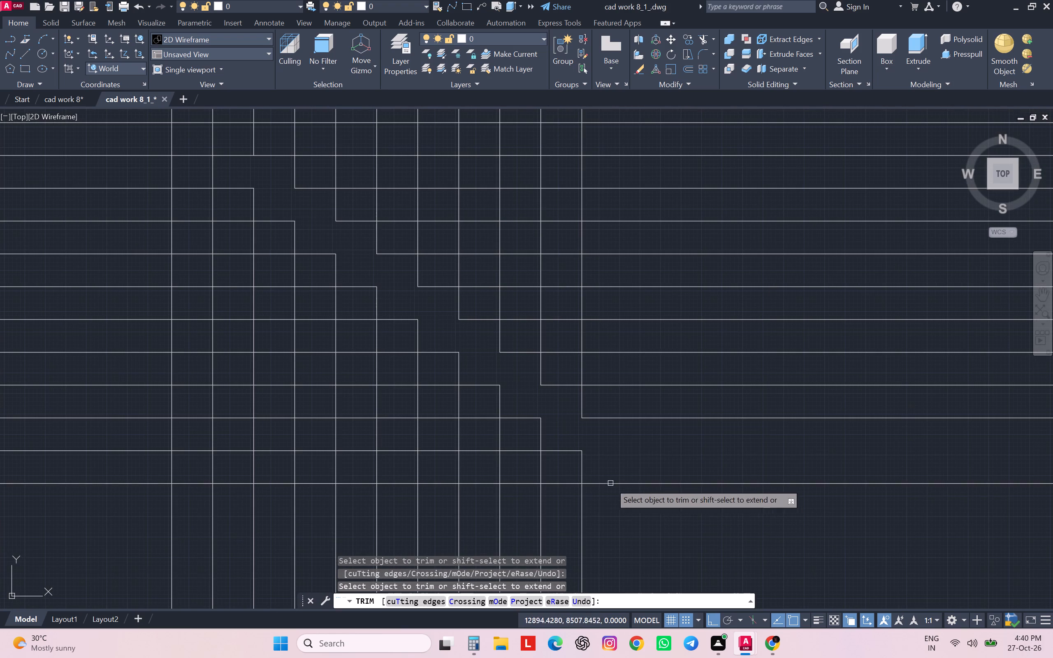
left_click(560, 470)
scroll(561, 468, "down", 1)
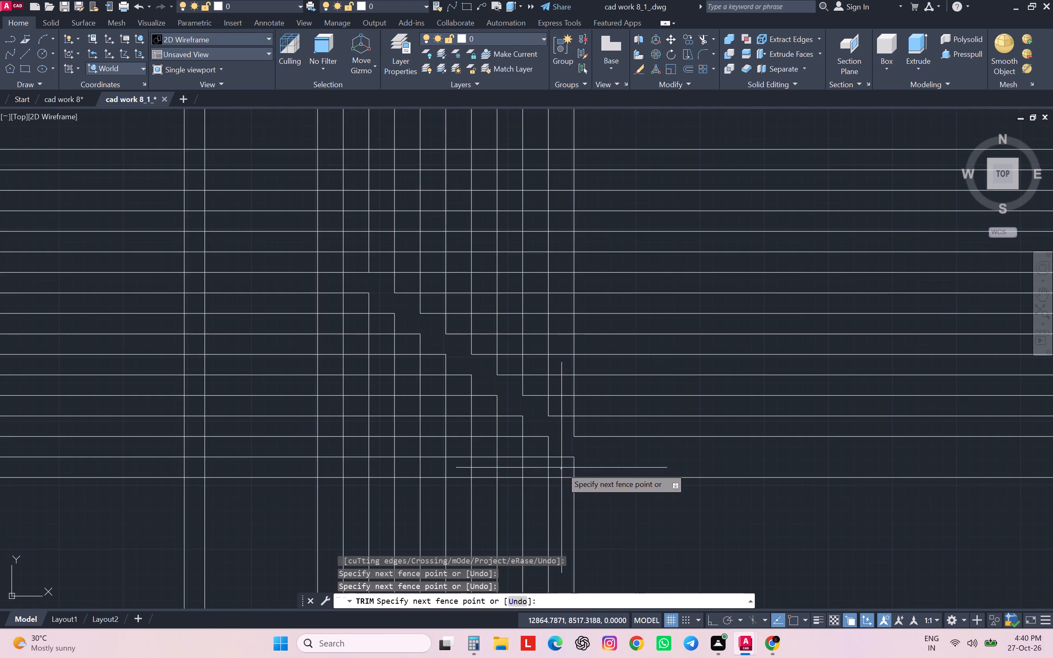
left_click(308, 471)
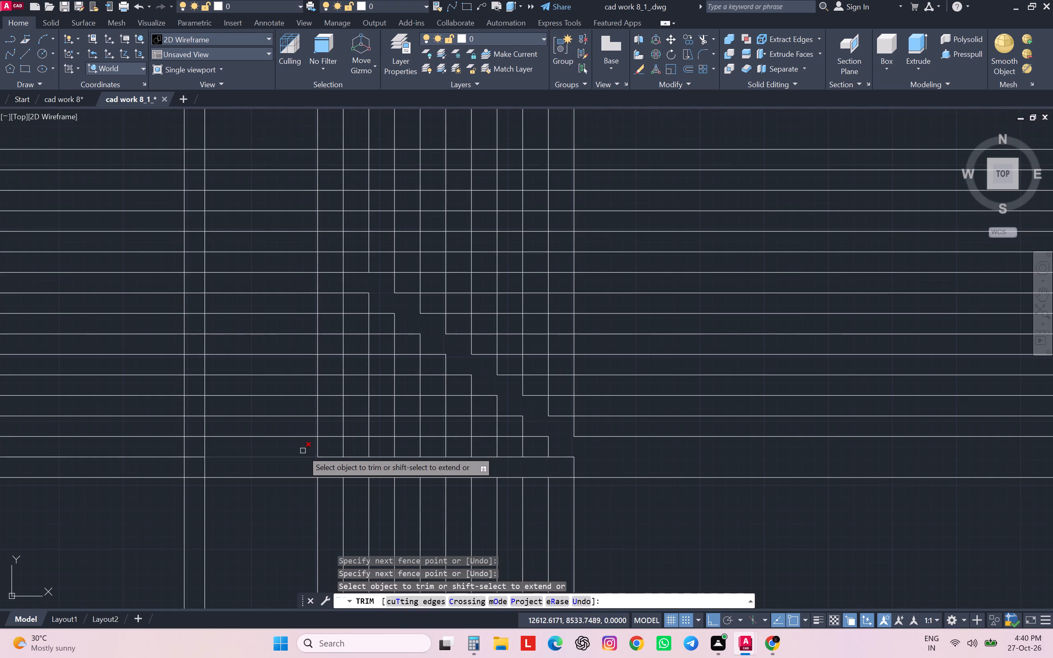
left_click(303, 449)
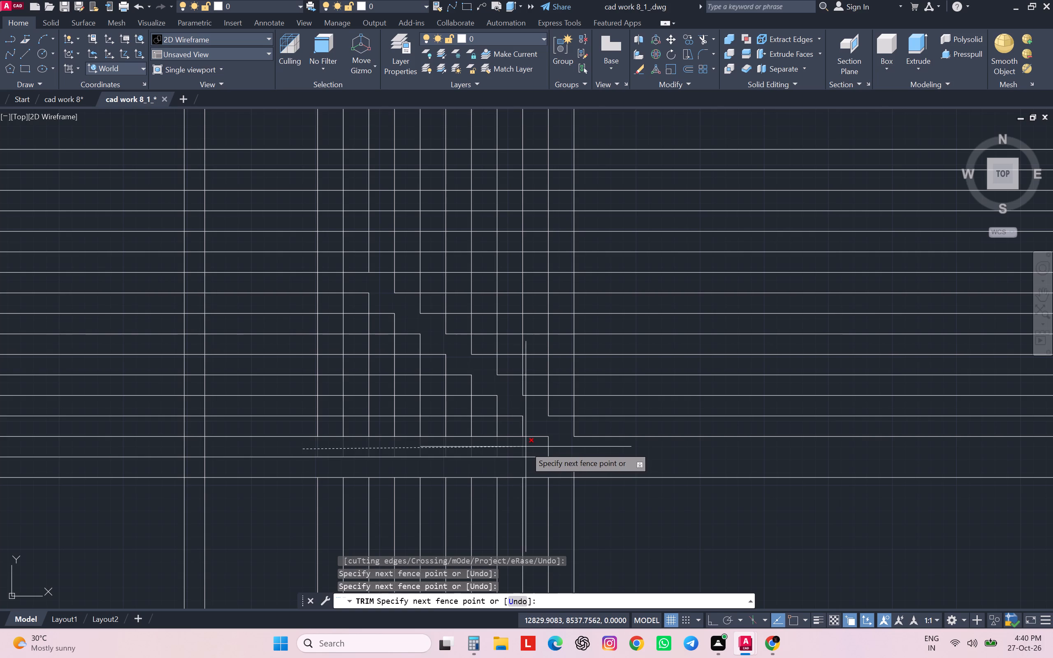
left_click(526, 447)
left_click(508, 432)
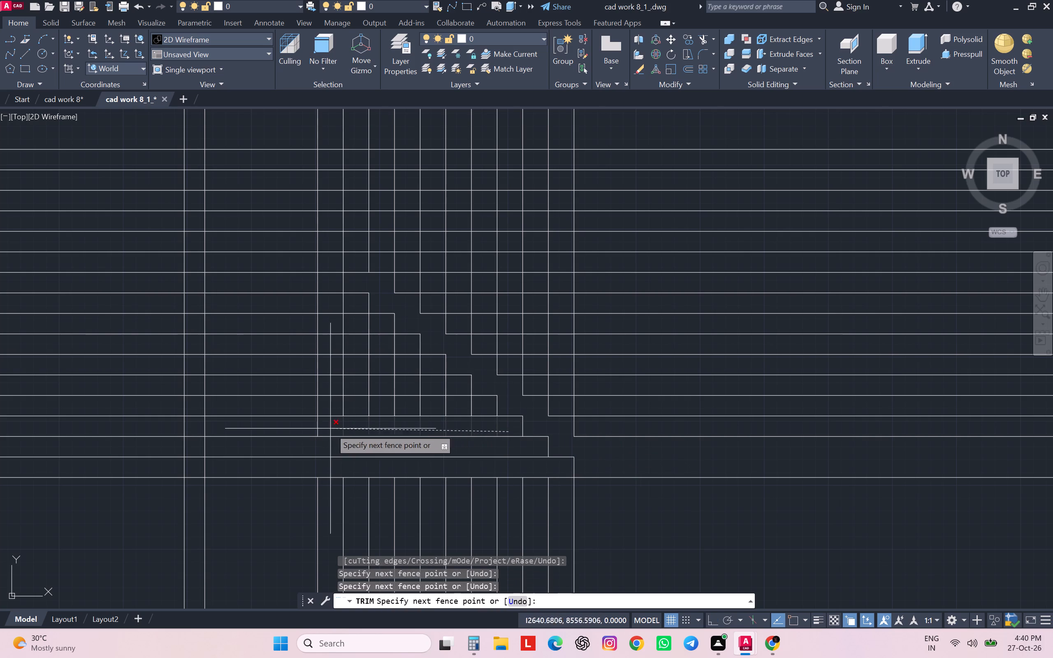
left_click(301, 427)
left_click_drag(301, 406, 305, 406)
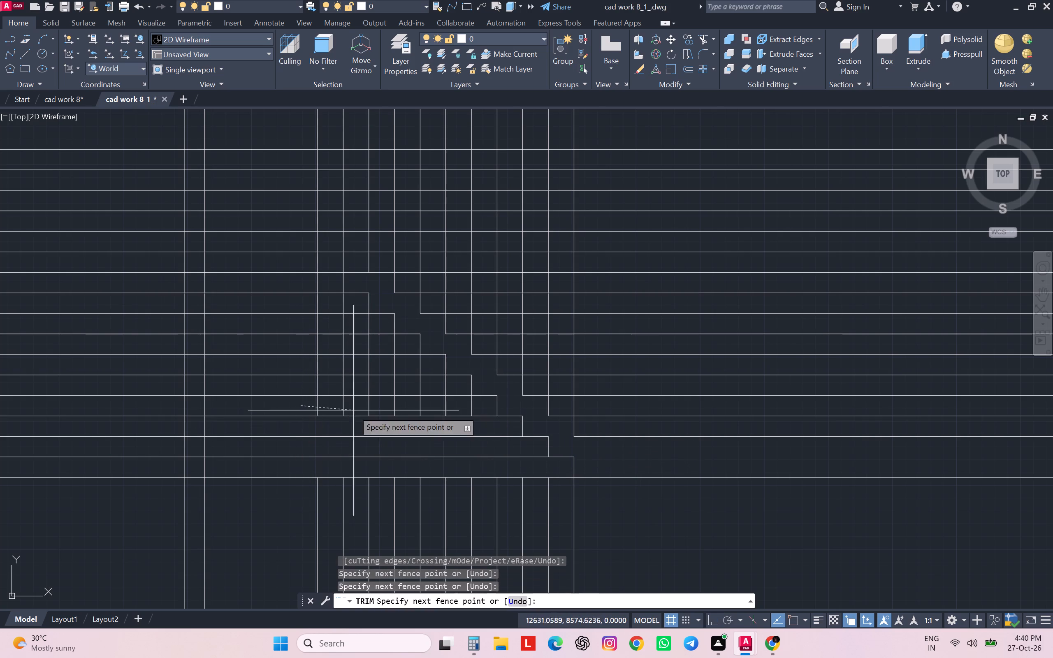
left_click(481, 409)
Trim the remaining vertical projection lines row by row beneath the six upper treads, up to the top of the lower flight.
left_click(456, 387)
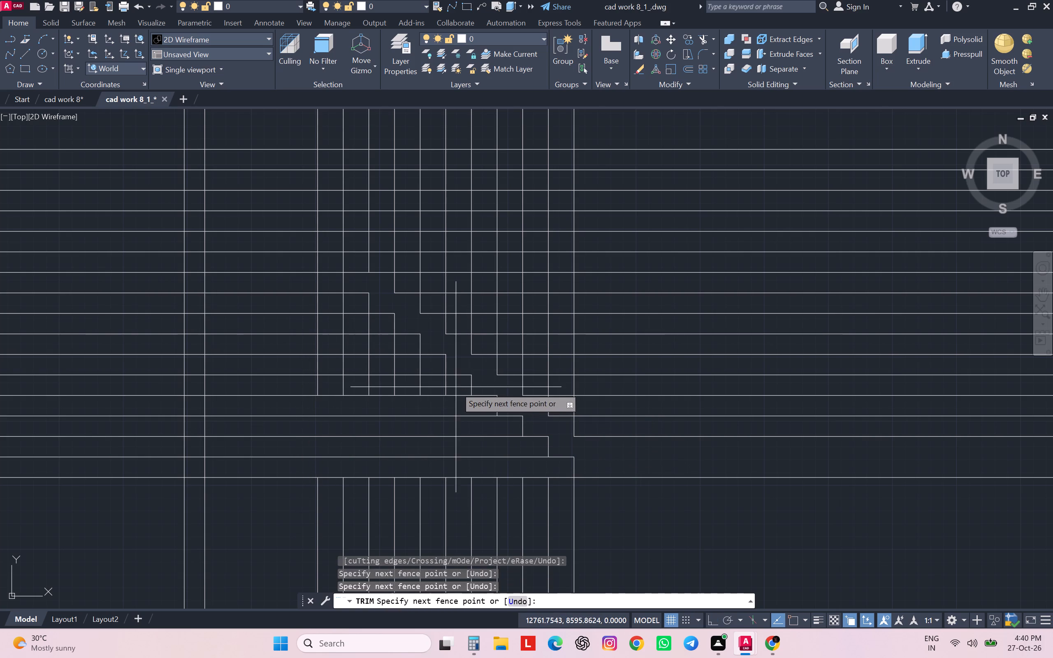
left_click(299, 387)
left_click(292, 366)
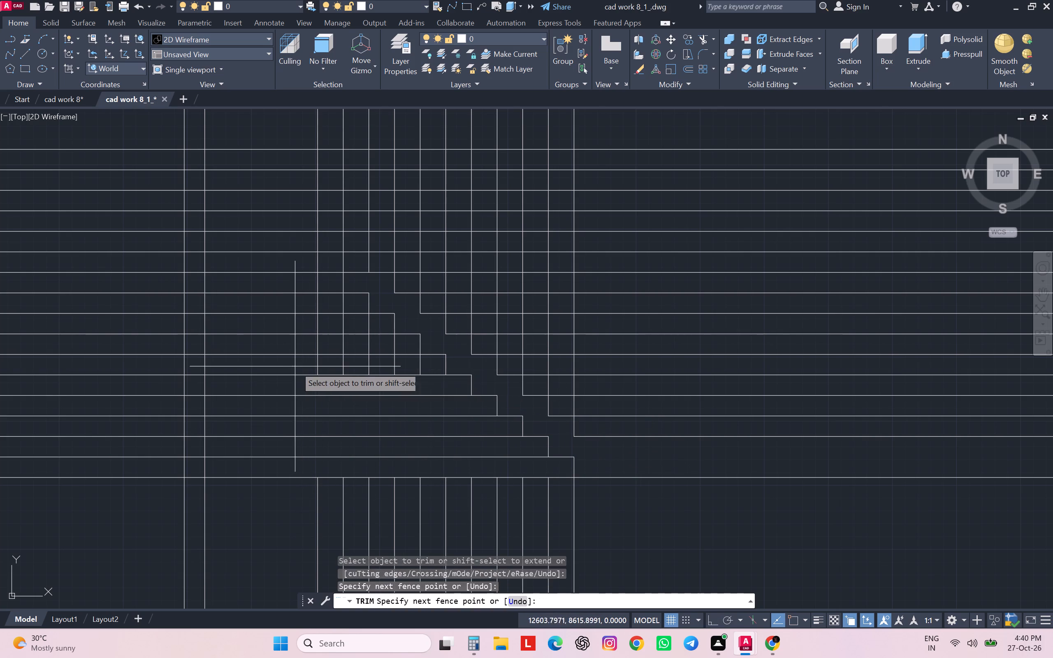
left_click(432, 368)
left_click(406, 344)
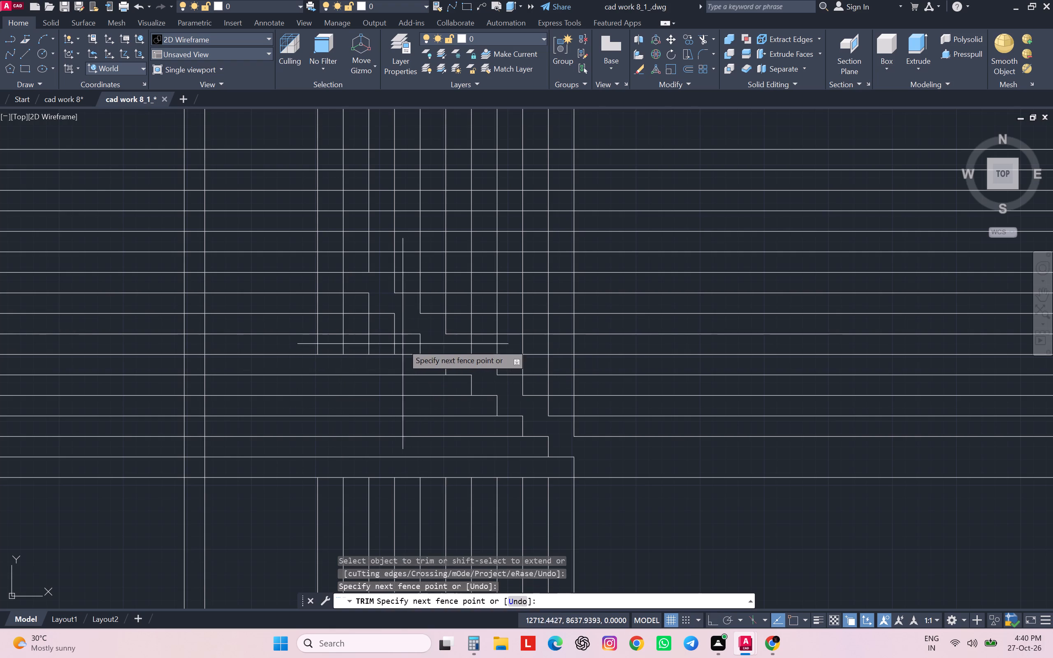
left_click(301, 345)
left_click(303, 327)
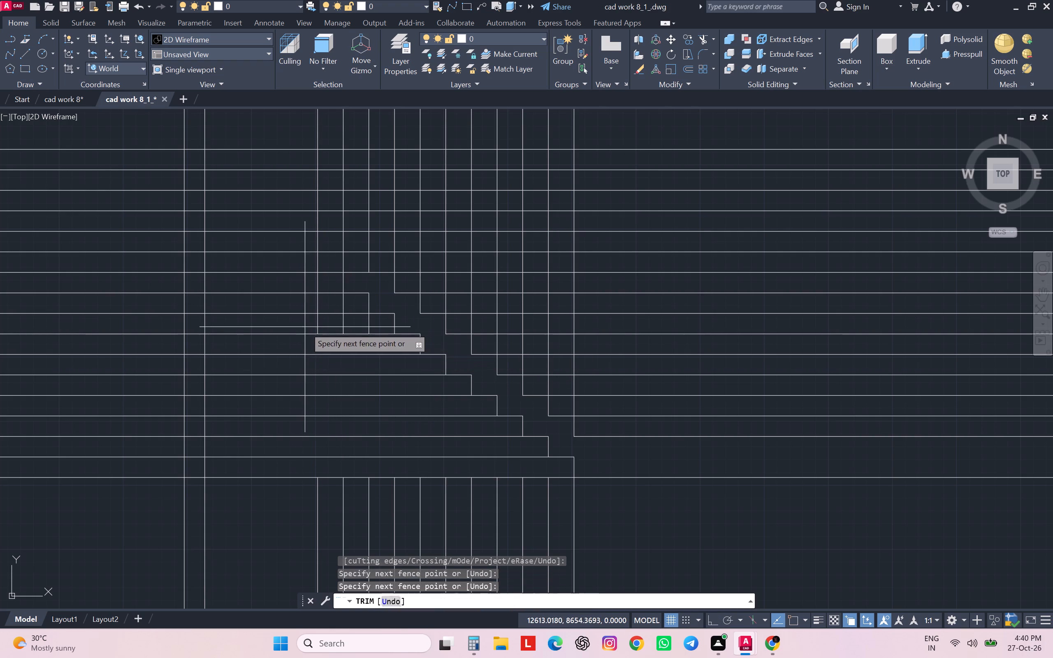
left_click(380, 327)
left_click(361, 304)
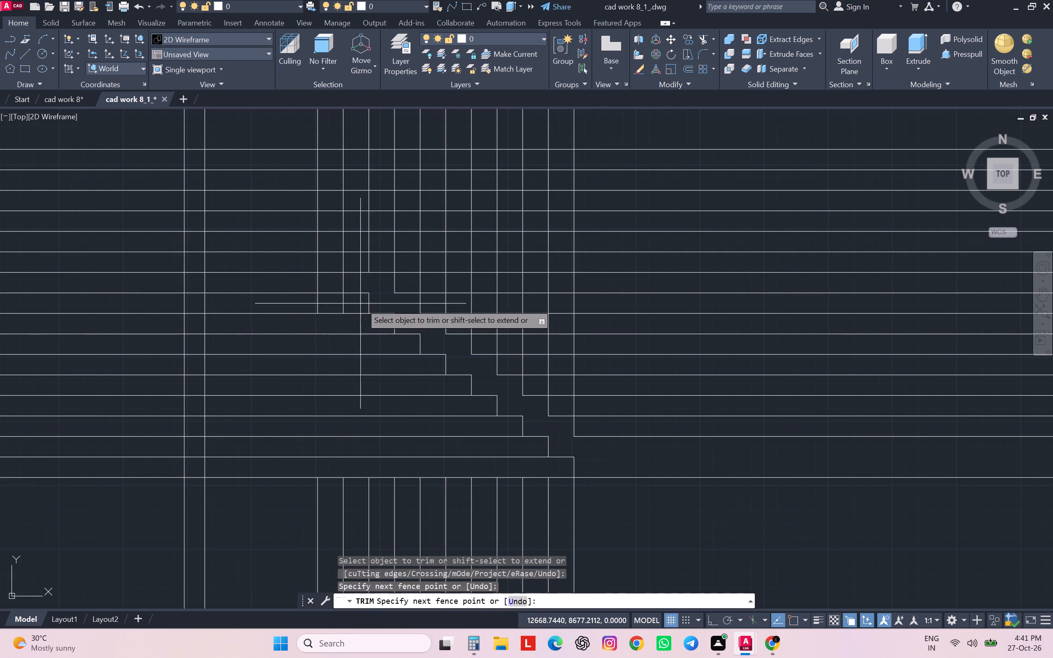
left_click(281, 305)
left_click(327, 284)
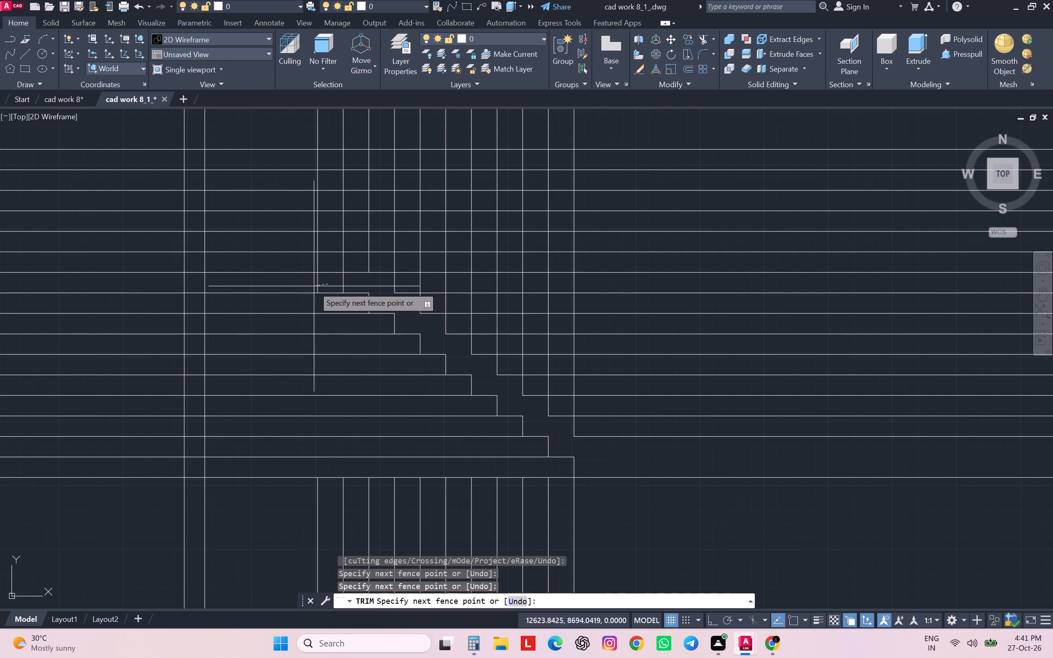
left_click(293, 286)
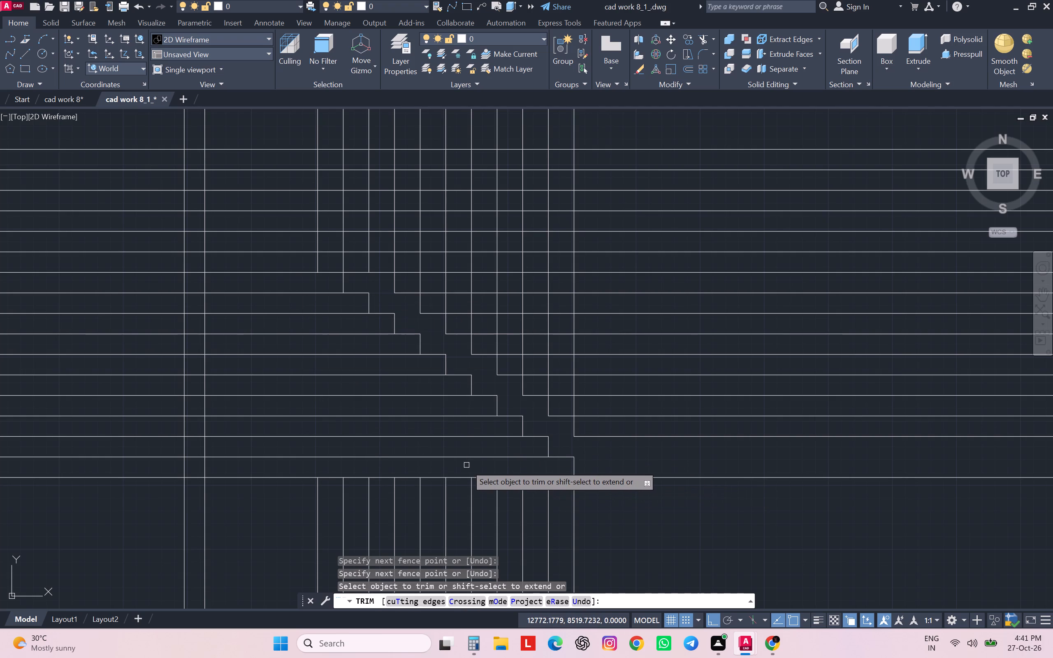
Trim the horizontal riser lines beneath the stepped profile with one diagonal fence, clearing the space below the flight, and finish trimming.
left_click_drag(466, 465, 464, 457)
left_click(306, 287)
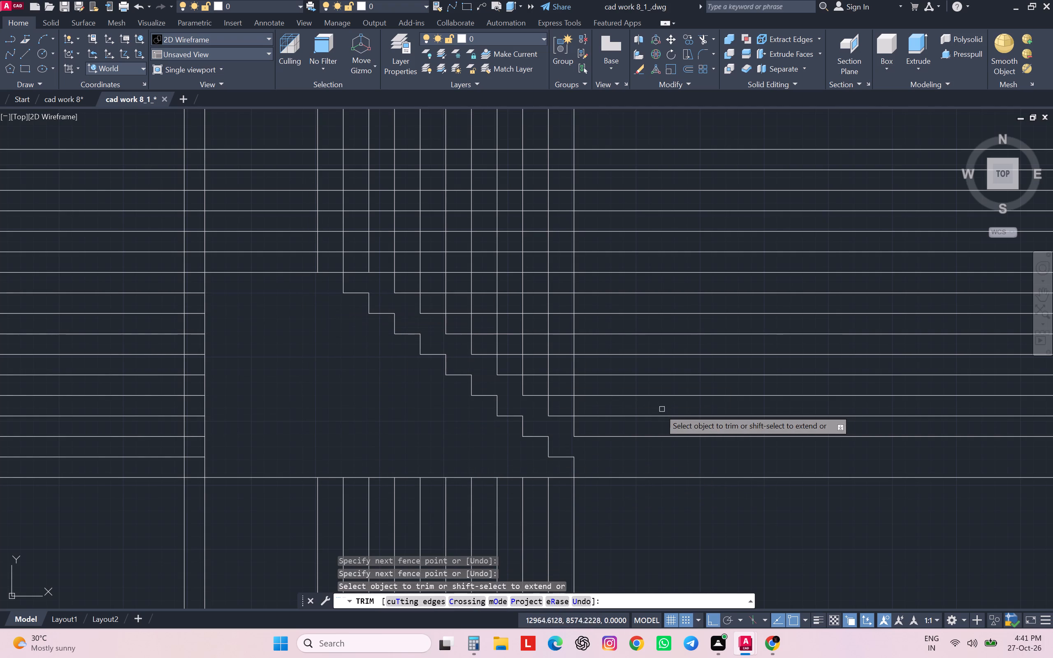
scroll(641, 413, "down", 1)
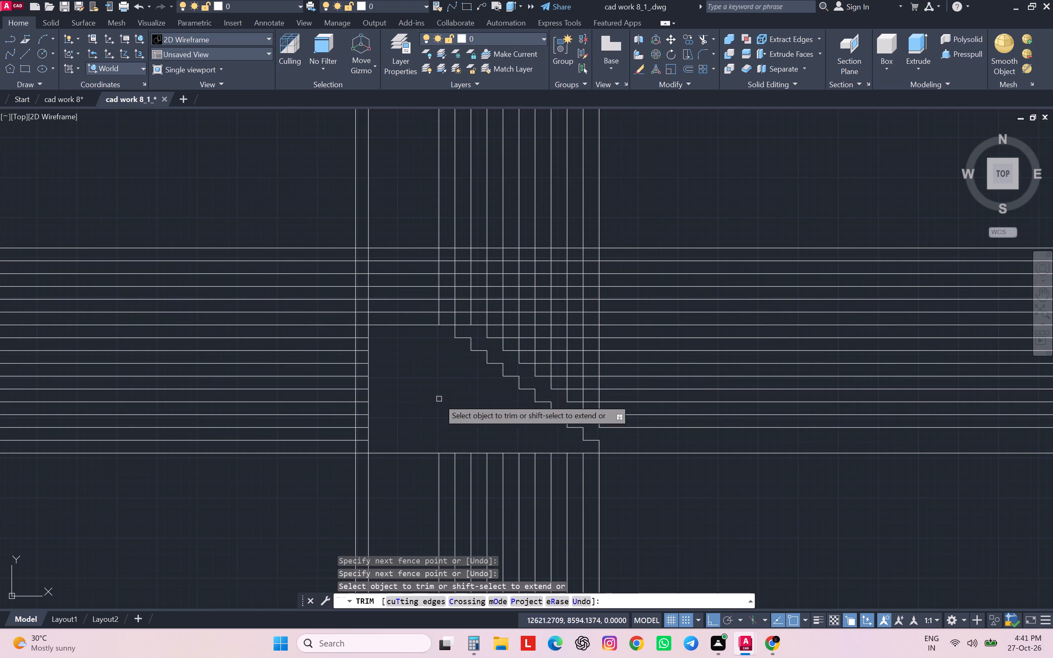
scroll(450, 400, "down", 1)
scroll(662, 440, "down", 1)
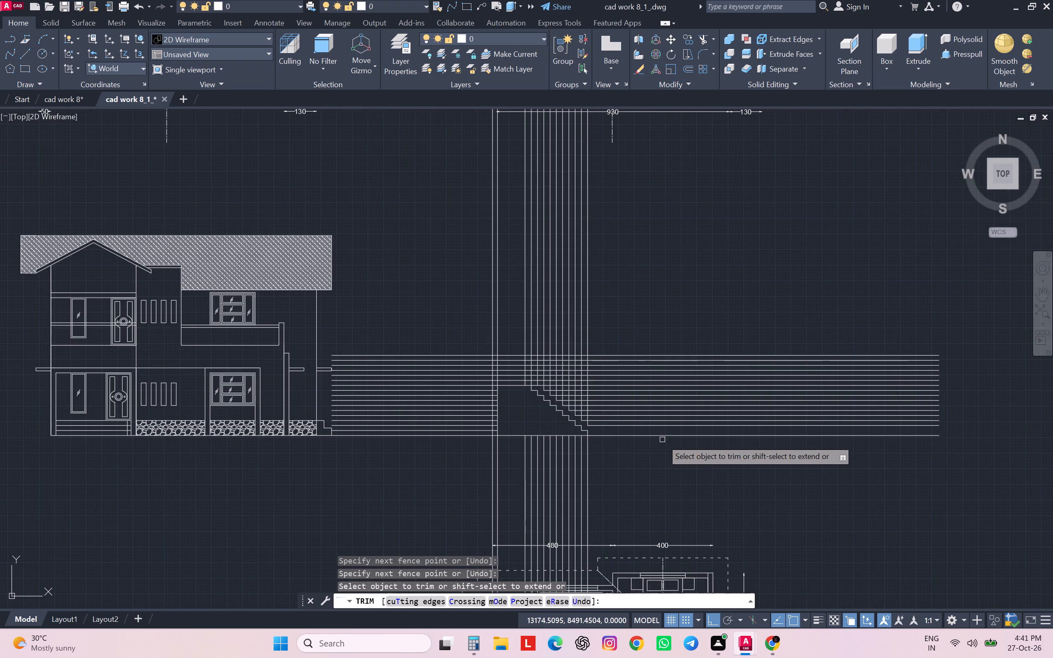
scroll(668, 449, "down", 1)
middle_click_drag(669, 464, 740, 417)
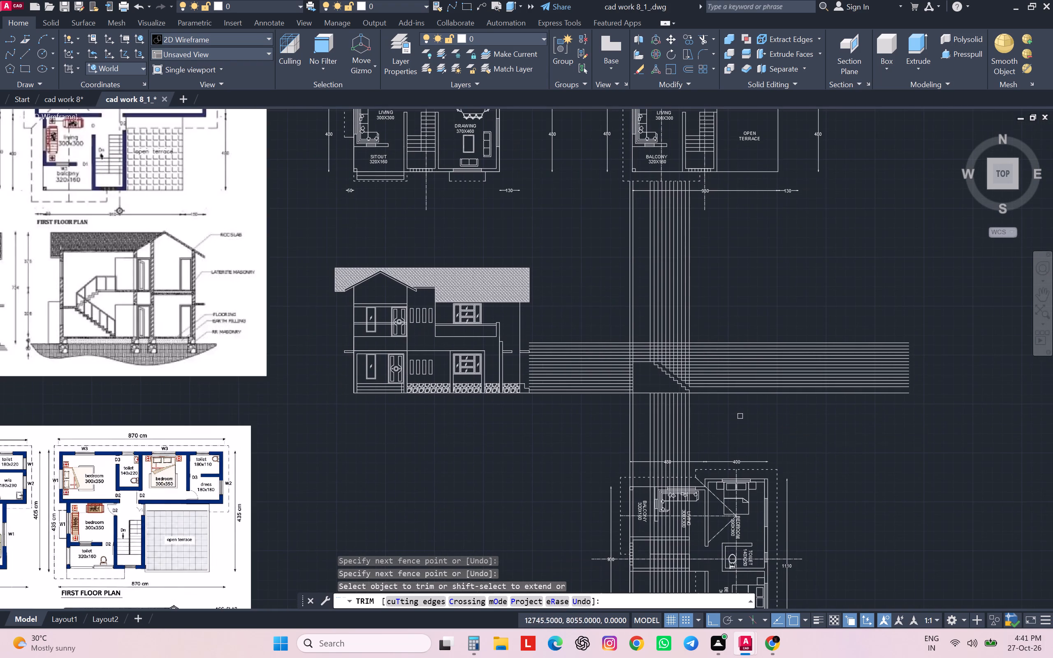
scroll(740, 418, "down", 1)
scroll(704, 388, "up", 4)
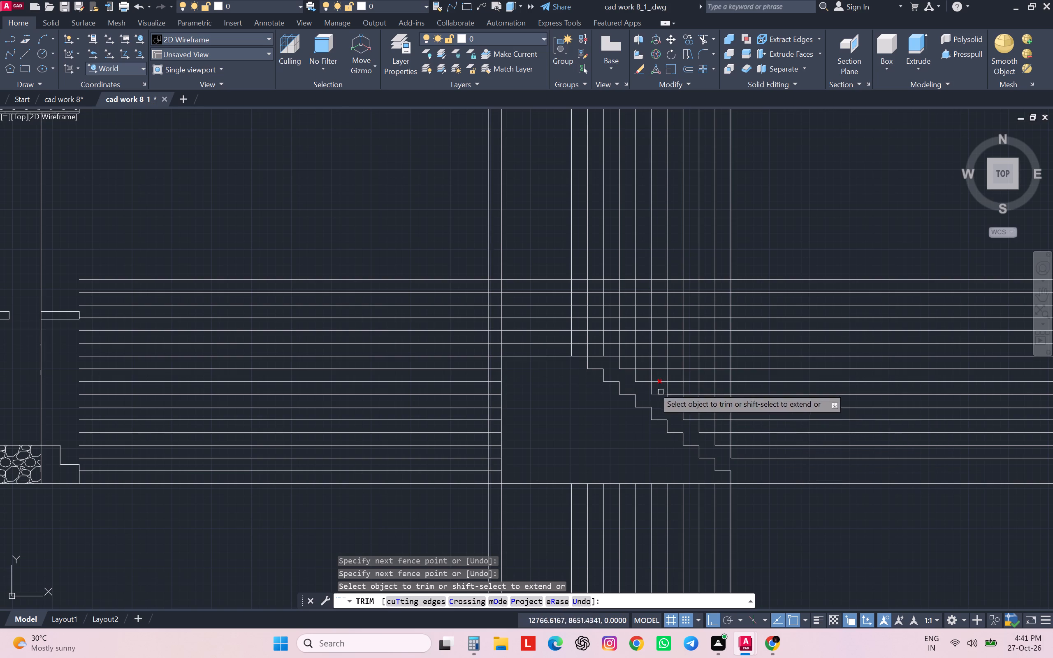
key("Escape")
scroll(643, 331, "up", 2)
key("Escape")
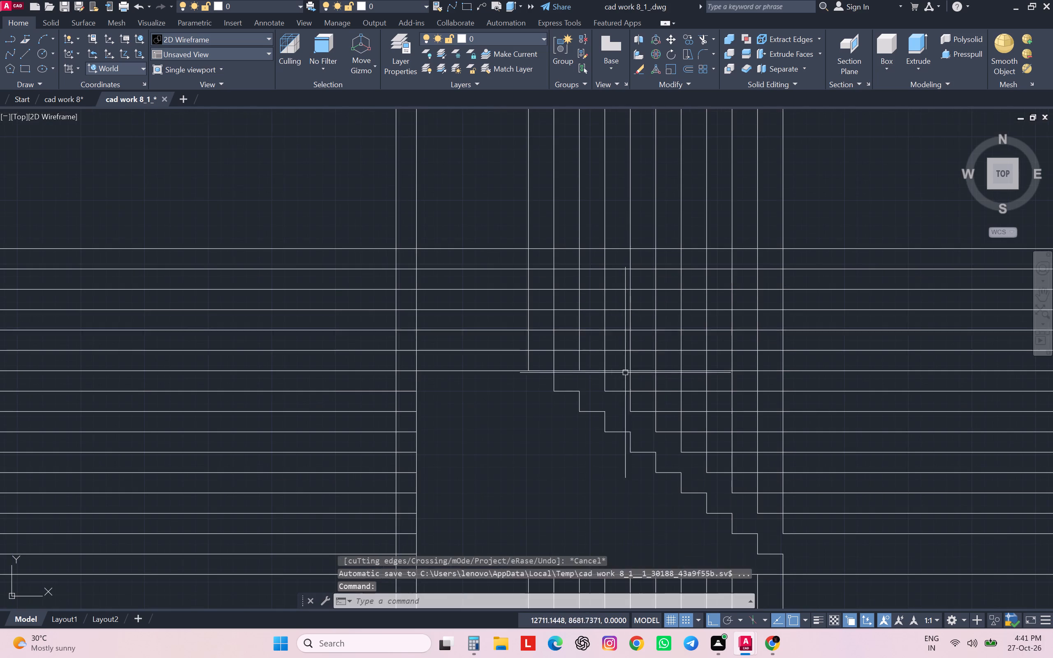
Examine the stair, landing slab and railing in the Section A-A reference image.
scroll(609, 375, "down", 1)
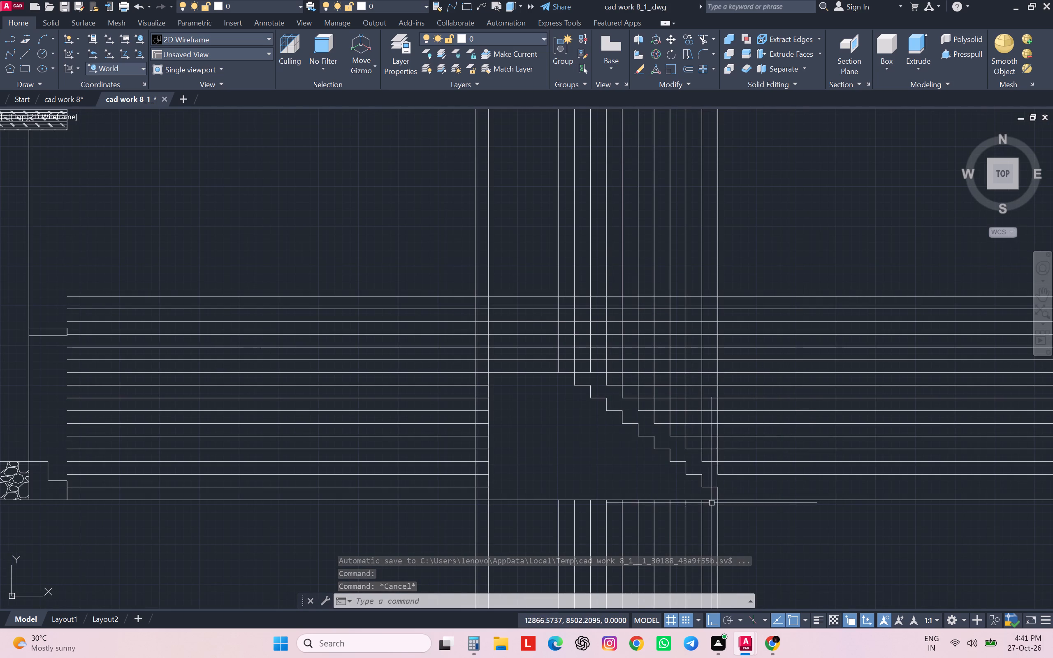
scroll(704, 386, "down", 1)
middle_click_drag(714, 459, 711, 330)
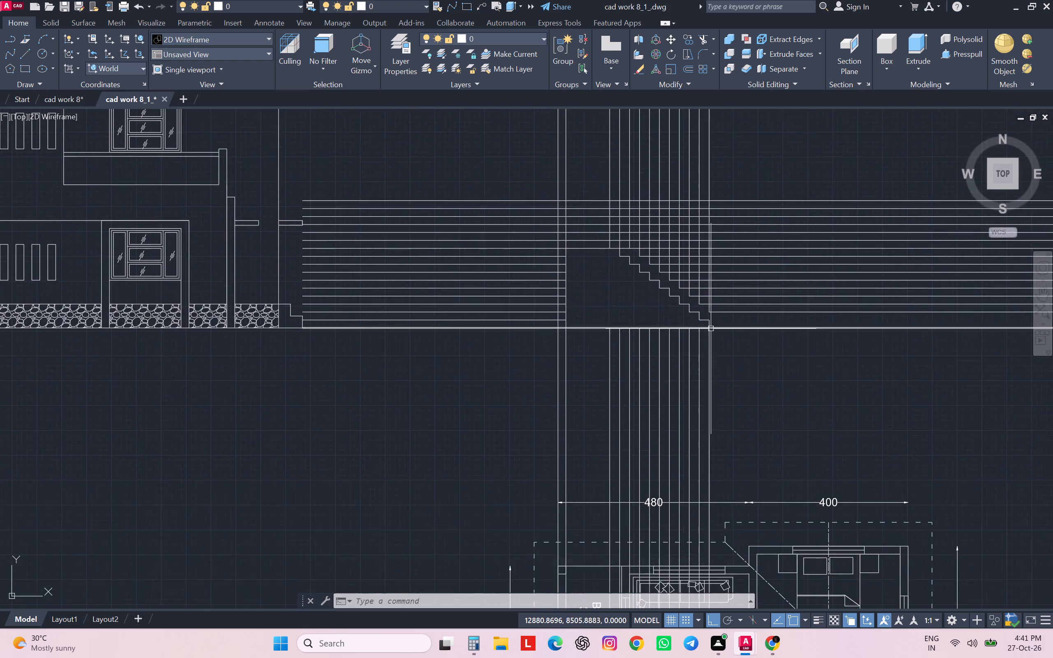
scroll(711, 329, "down", 2)
scroll(475, 421, "down", 1)
middle_click_drag(475, 419, 547, 338)
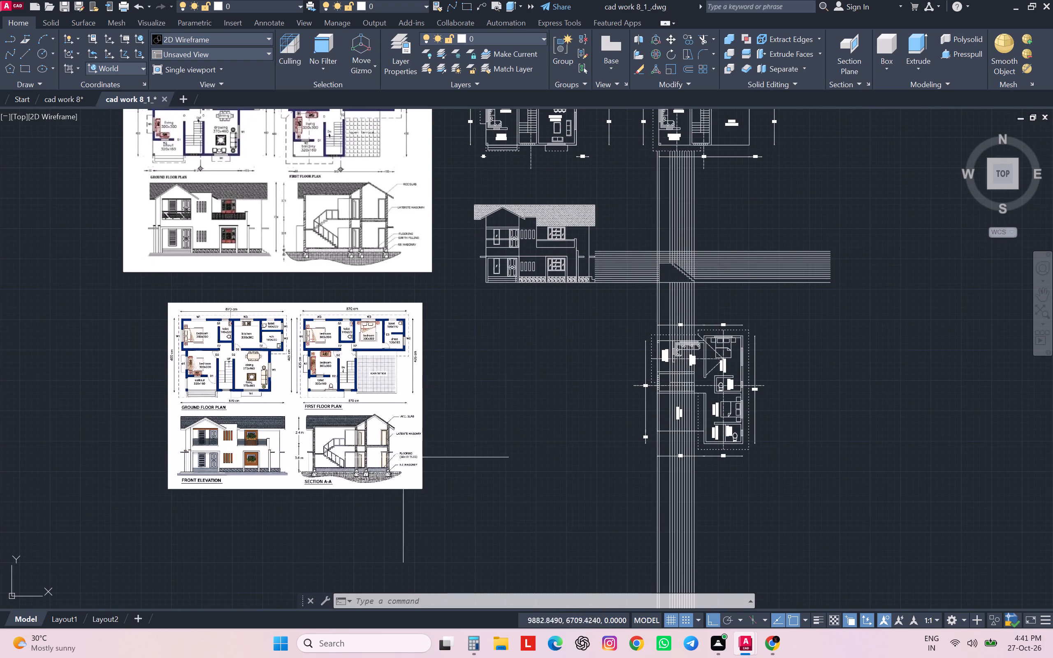
scroll(597, 433, "down", 1)
middle_click_drag(862, 380, 728, 504)
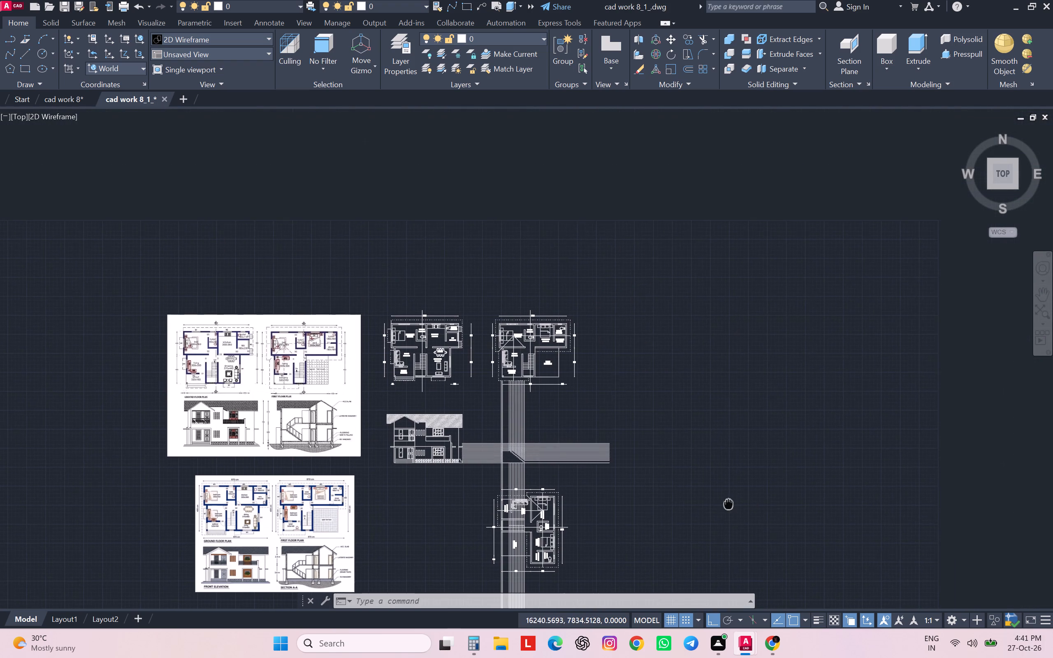
middle_click_drag(728, 504, 726, 504)
middle_click_drag(648, 505, 790, 315)
scroll(430, 375, "up", 2)
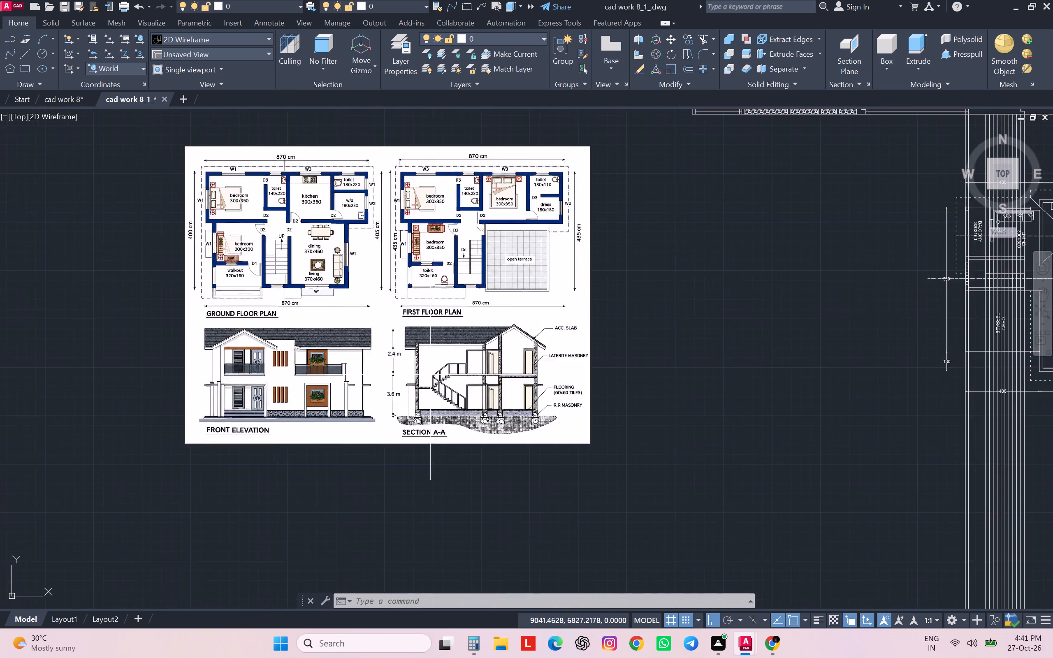
scroll(430, 375, "up", 2)
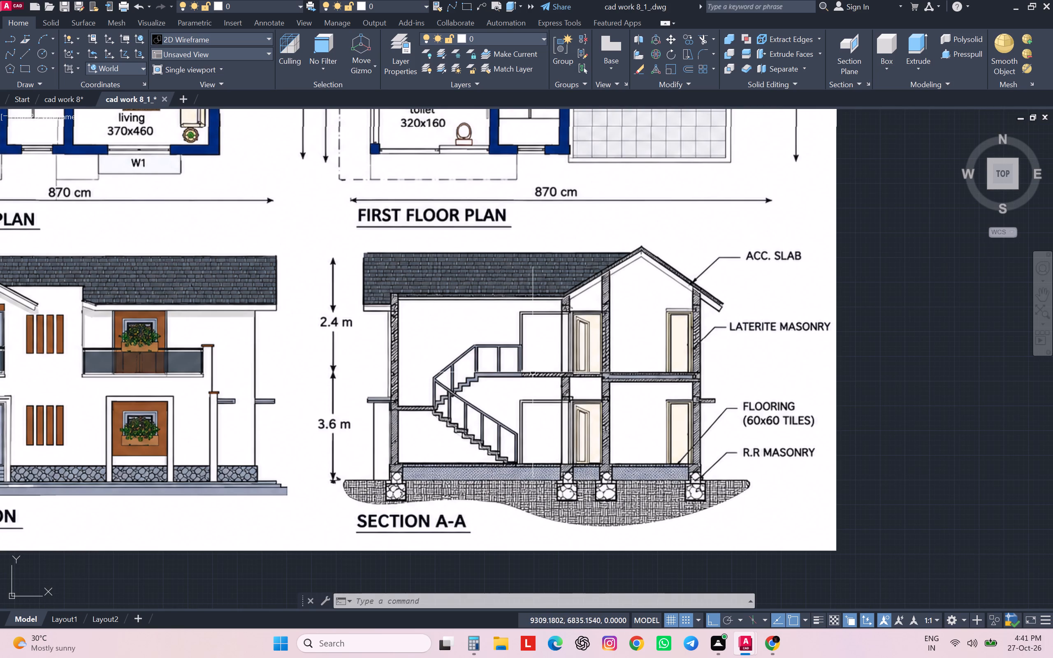
scroll(492, 425, "up", 2)
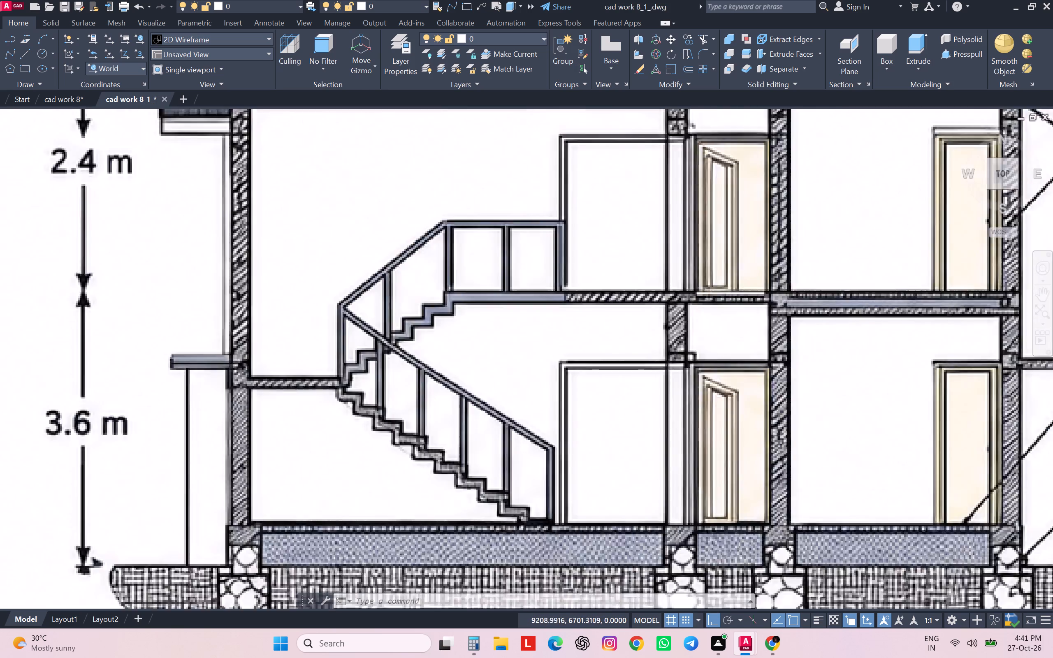
scroll(493, 425, "up", 1)
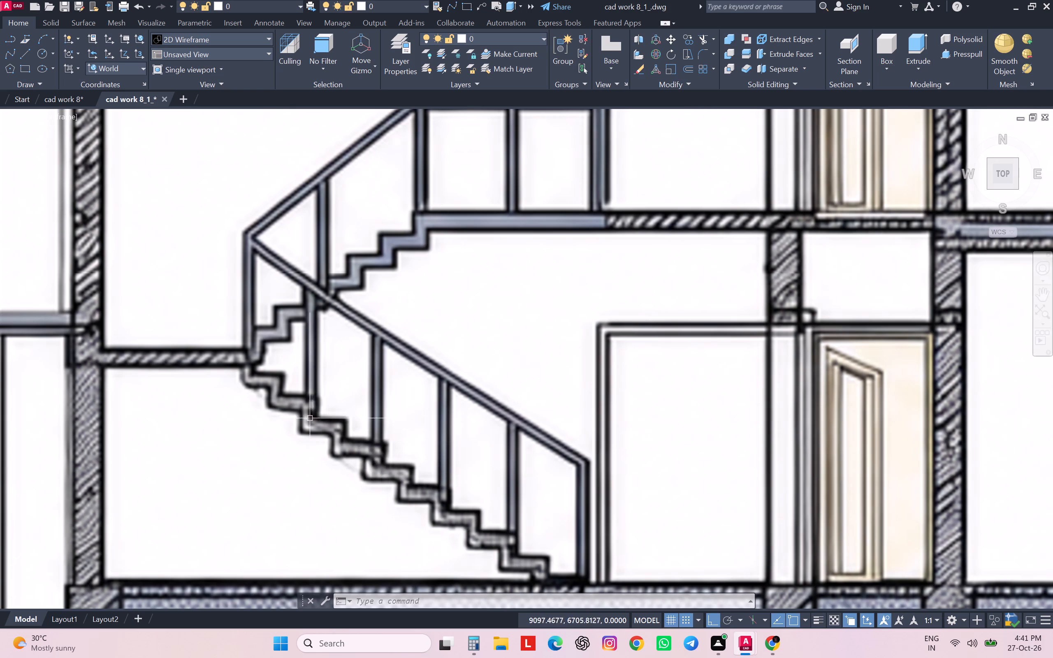
scroll(271, 340, "down", 5)
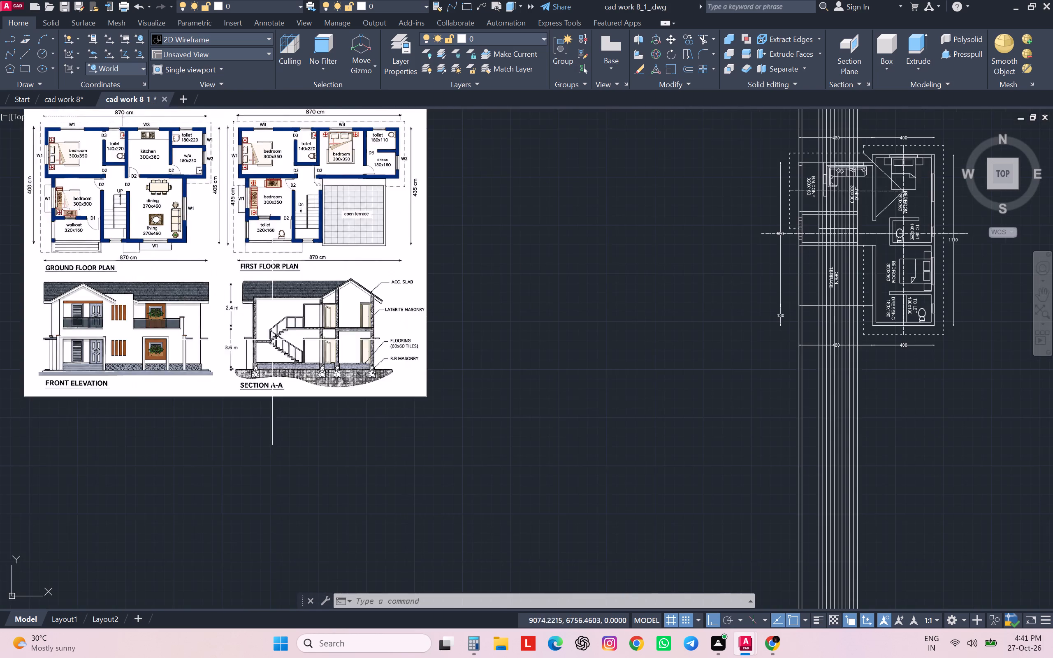
Offset the horizontal line at the top of the lower stair flight upward by 10.
scroll(279, 341, "down", 1)
scroll(633, 165, "down", 2)
scroll(632, 161, "up", 2)
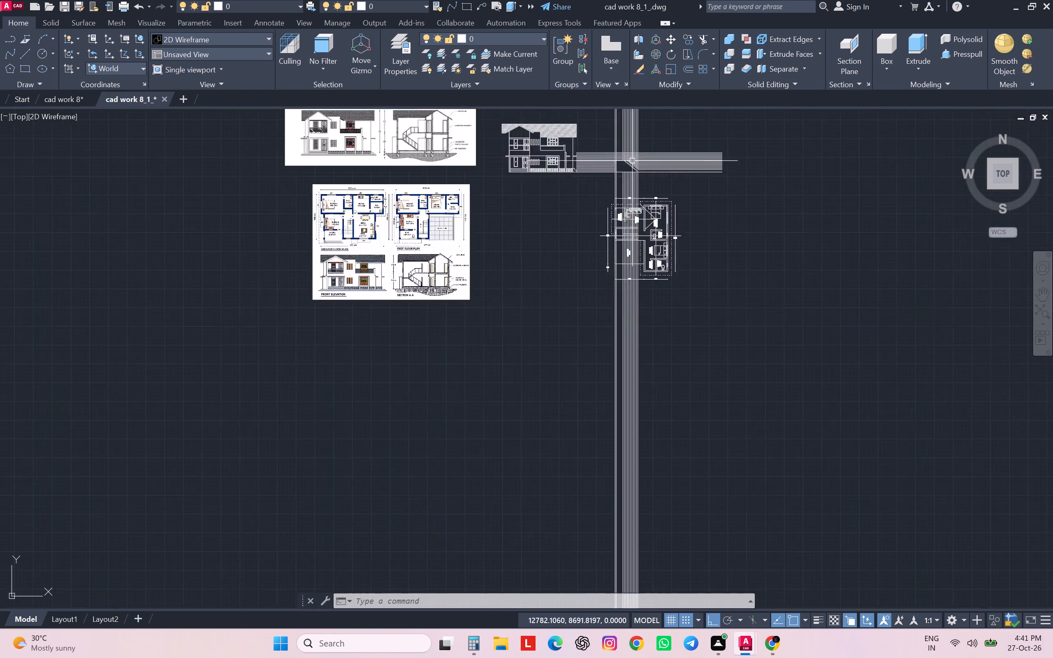
scroll(632, 161, "up", 2)
middle_click_drag(632, 161, 629, 241)
scroll(607, 237, "up", 2)
scroll(607, 237, "down", 1)
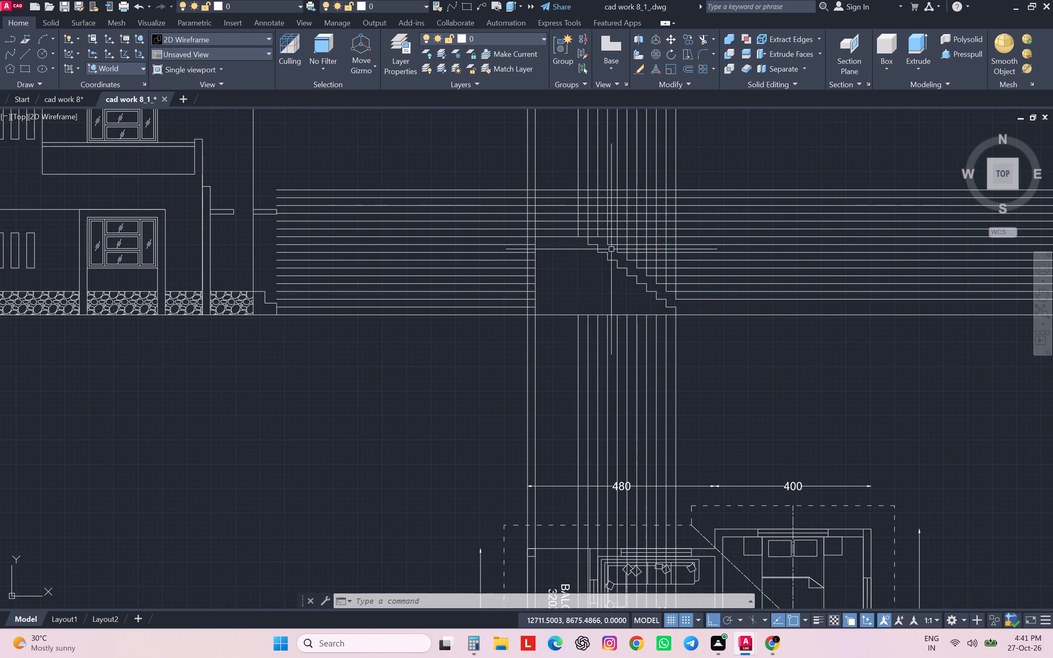
middle_click_drag(611, 249, 592, 321)
scroll(590, 313, "up", 2)
scroll(590, 313, "down", 1)
scroll(590, 313, "up", 3)
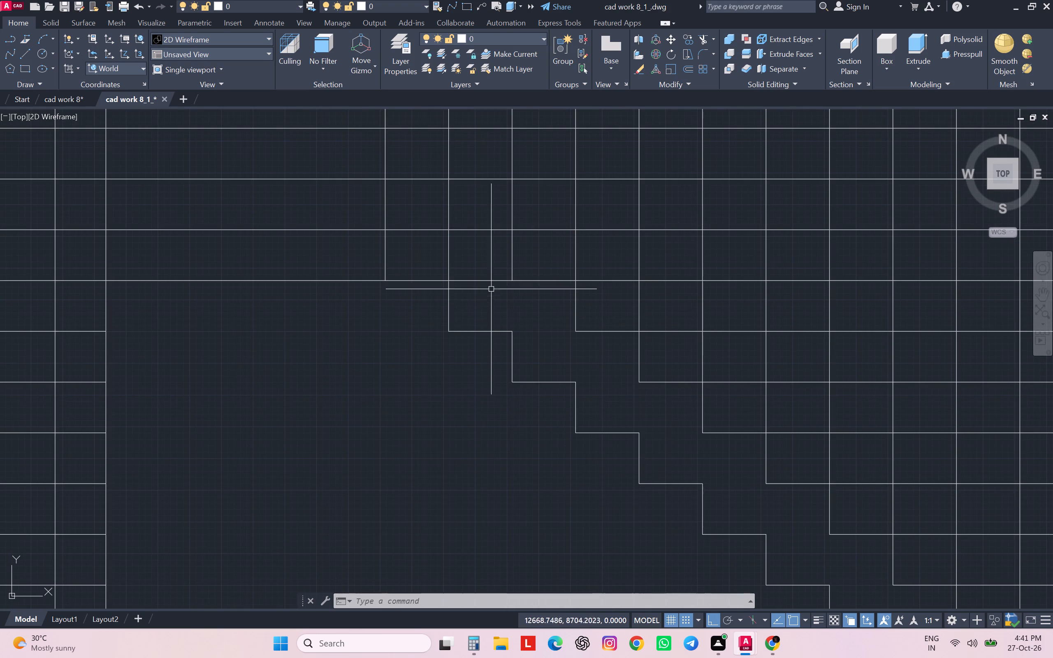
scroll(493, 274, "down", 2)
scroll(492, 273, "up", 1)
middle_click_drag(492, 273, 521, 305)
scroll(520, 307, "down", 2)
scroll(520, 307, "up", 1)
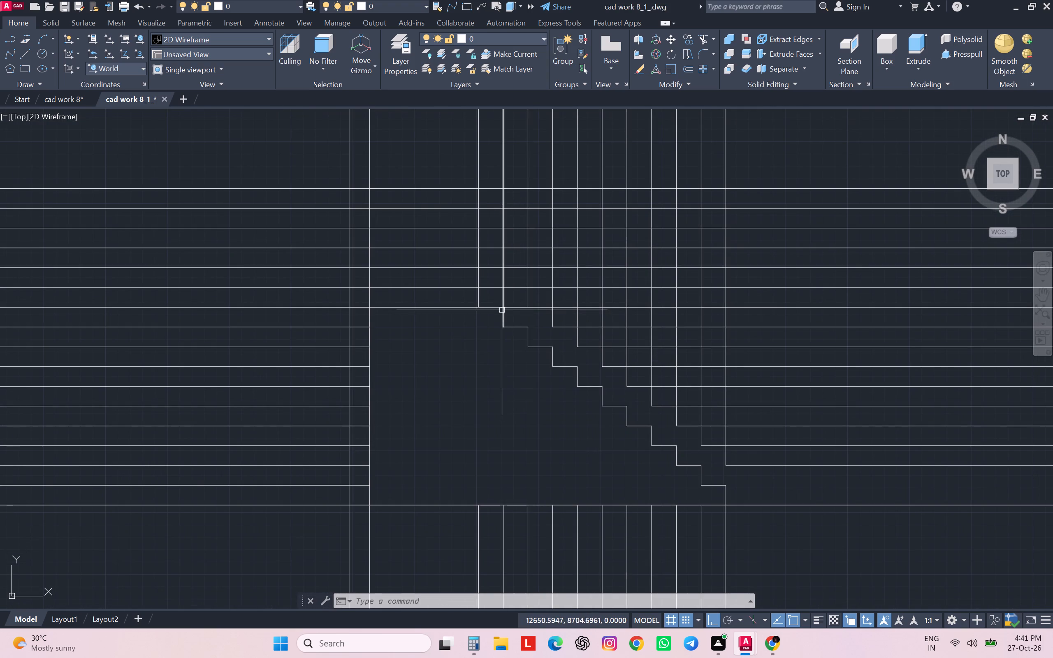
left_click(470, 305)
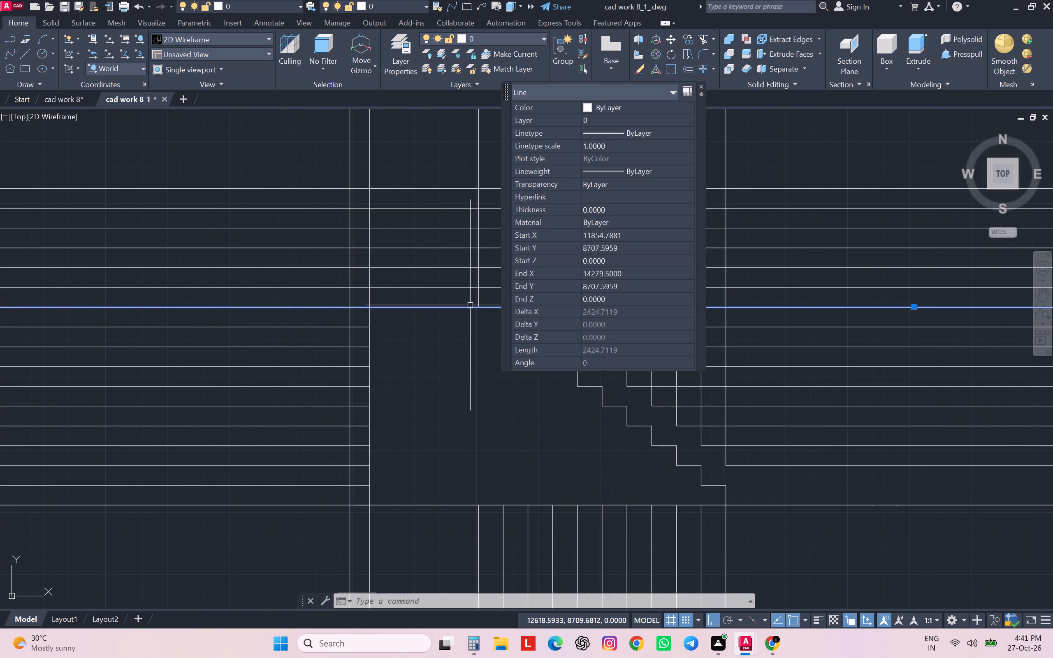
key("o")
key("Return")
type("10")
key("Return")
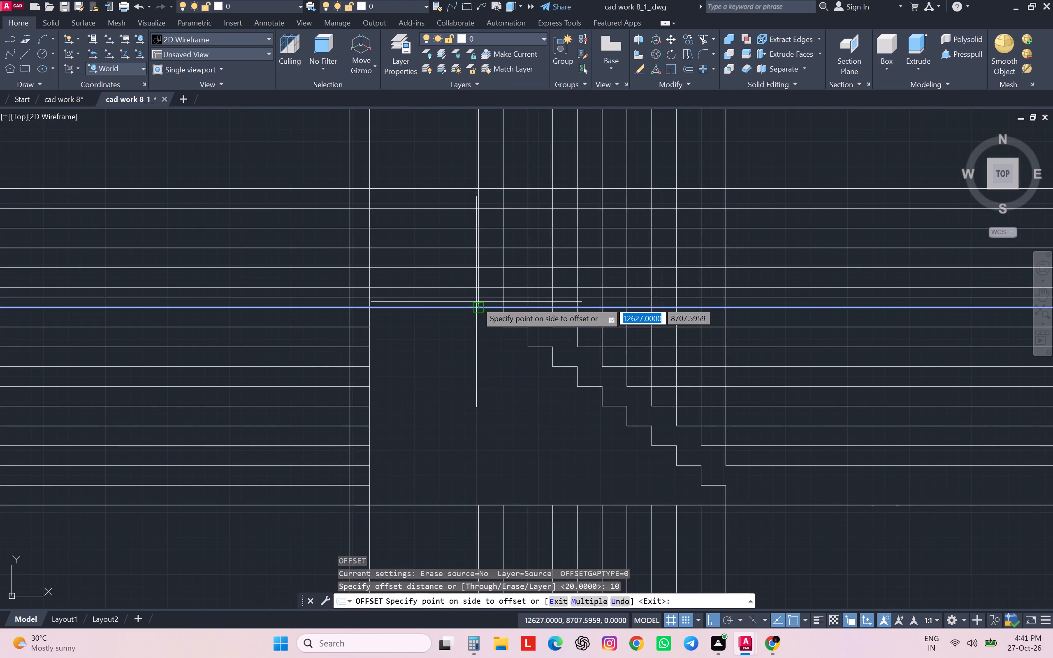
left_click(458, 148)
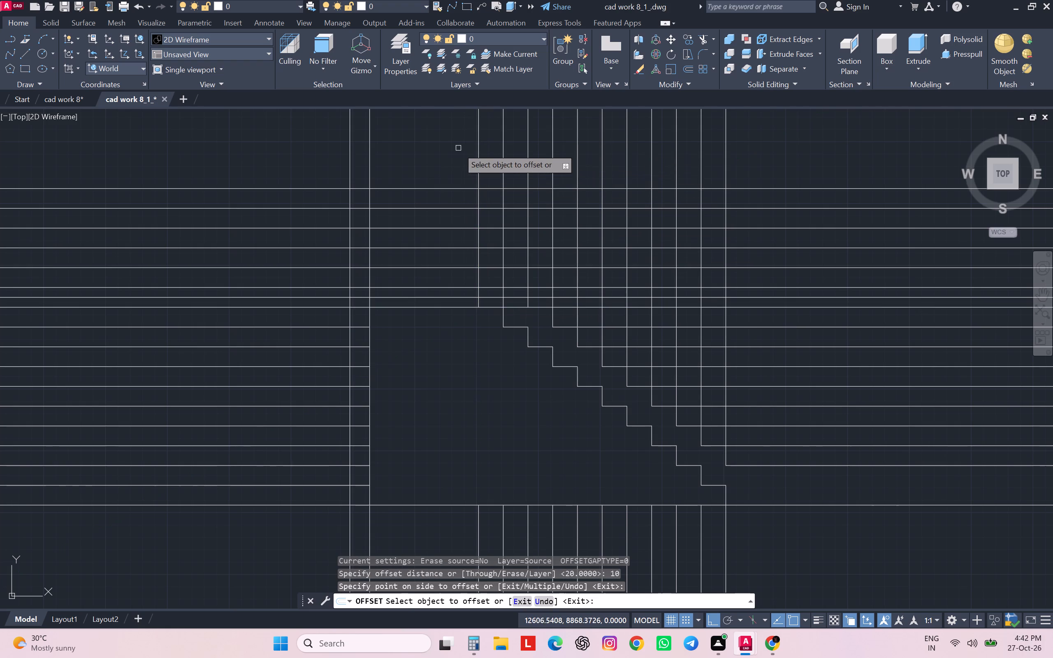
middle_click_drag(536, 365, 532, 409)
scroll(532, 410, "down", 1)
key("Escape")
key("Escape")
key("Escape")
key("Escape")
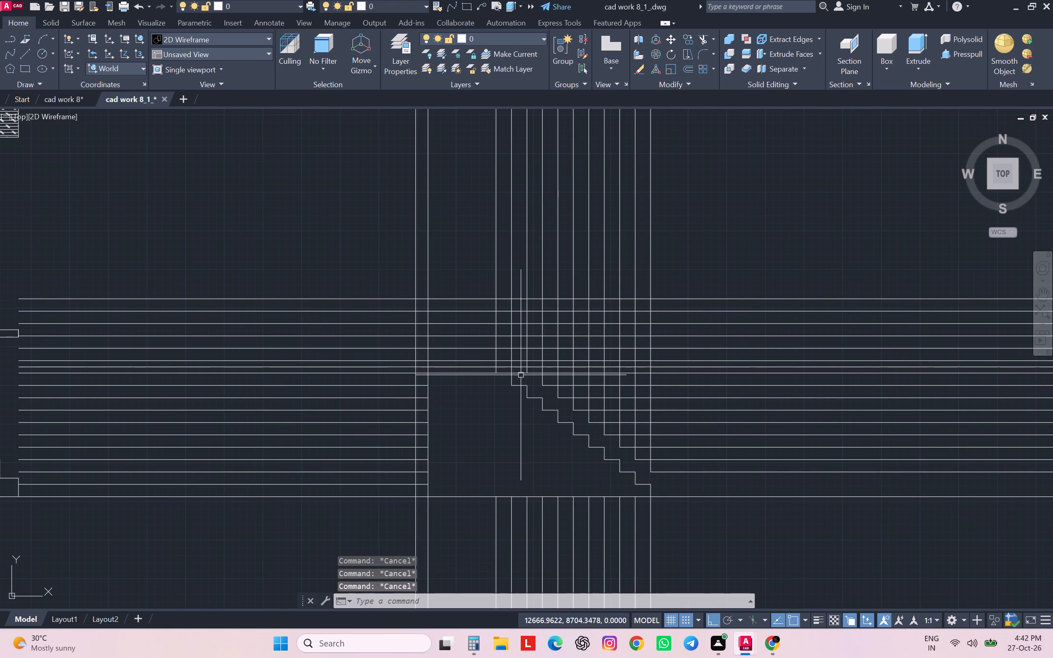
key("Escape")
Trim off the horizontal projection lines between the front elevation and the outer wall line of Section A-A.
type("TR")
key("space")
scroll(506, 369, "up", 2)
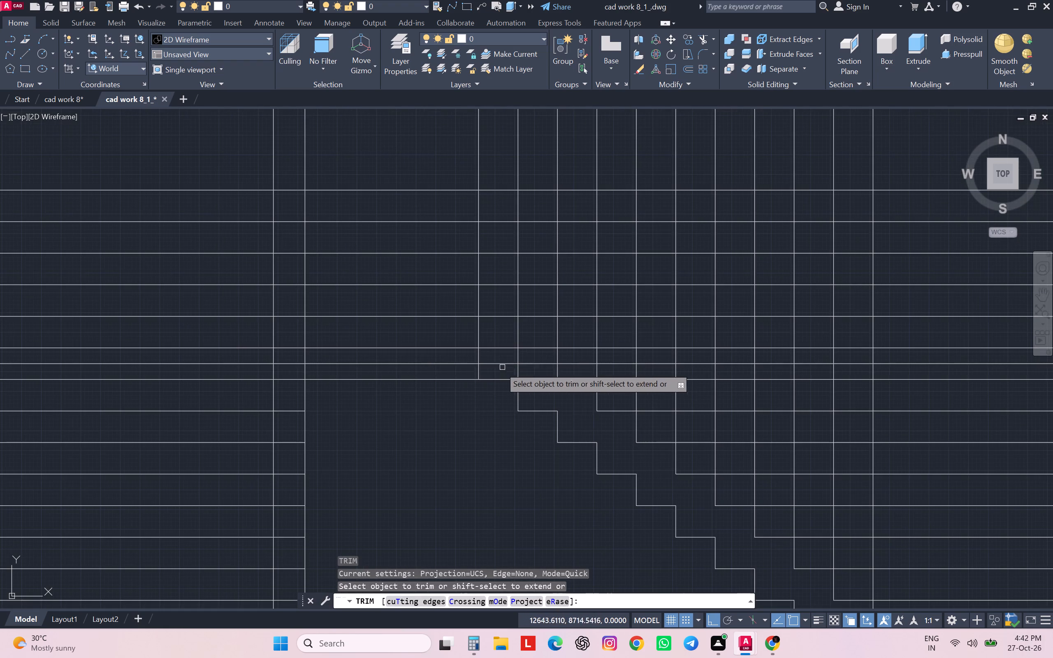
scroll(340, 327, "down", 6)
scroll(340, 327, "up", 1)
scroll(340, 327, "down", 1)
left_click(292, 299)
left_click(301, 386)
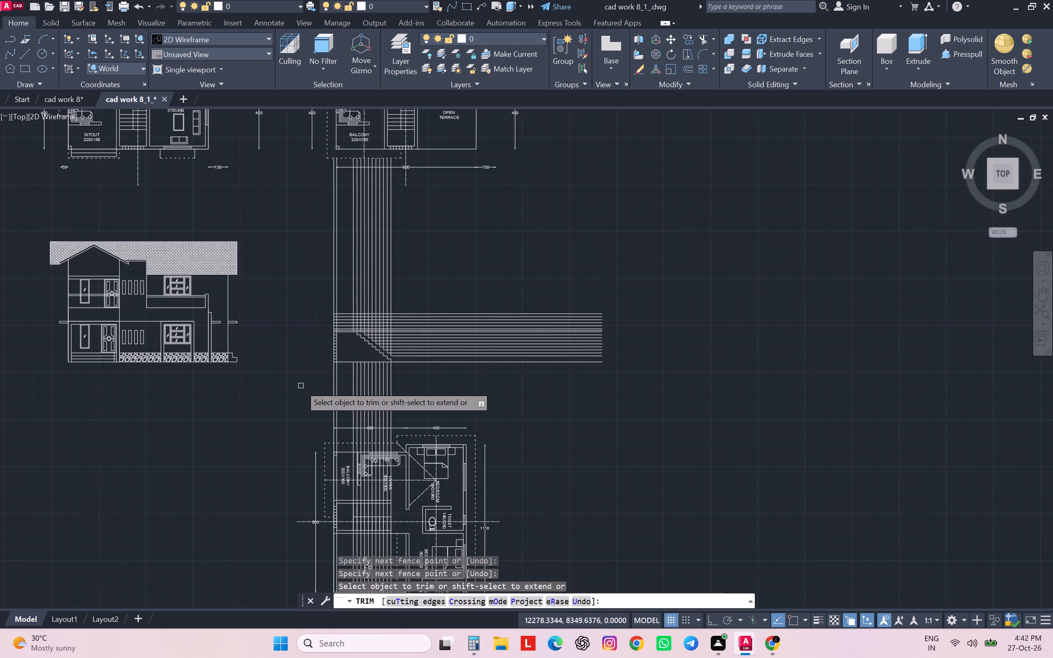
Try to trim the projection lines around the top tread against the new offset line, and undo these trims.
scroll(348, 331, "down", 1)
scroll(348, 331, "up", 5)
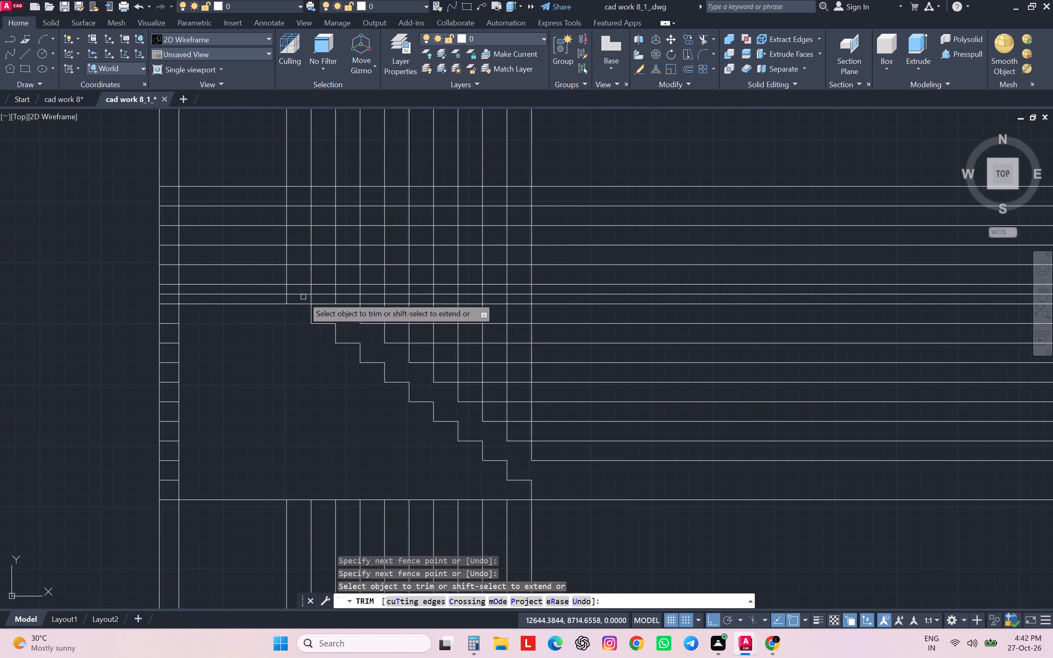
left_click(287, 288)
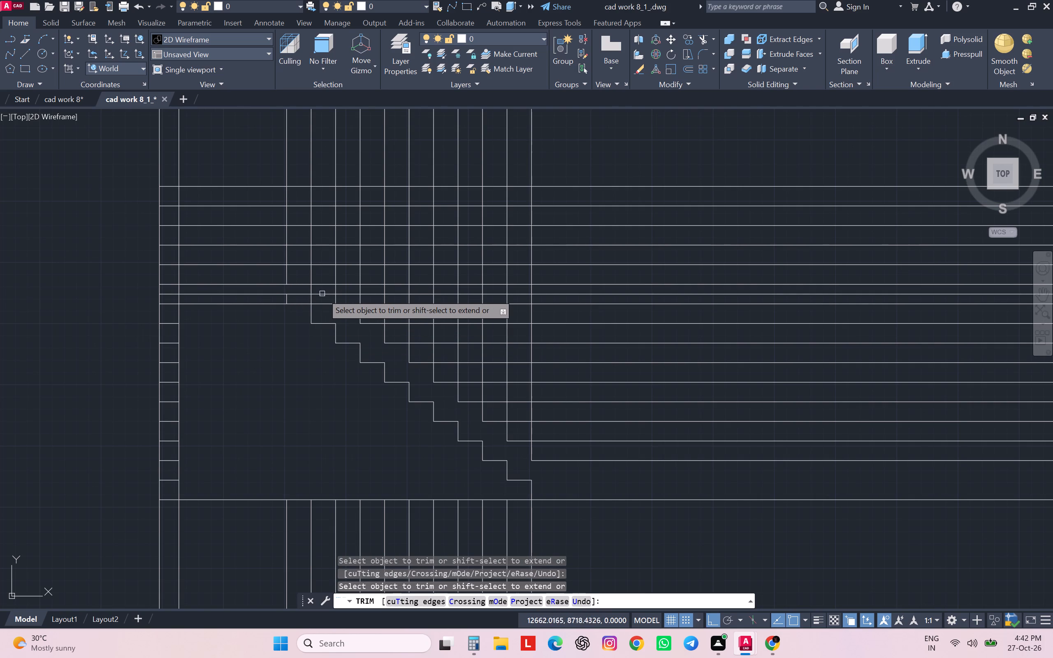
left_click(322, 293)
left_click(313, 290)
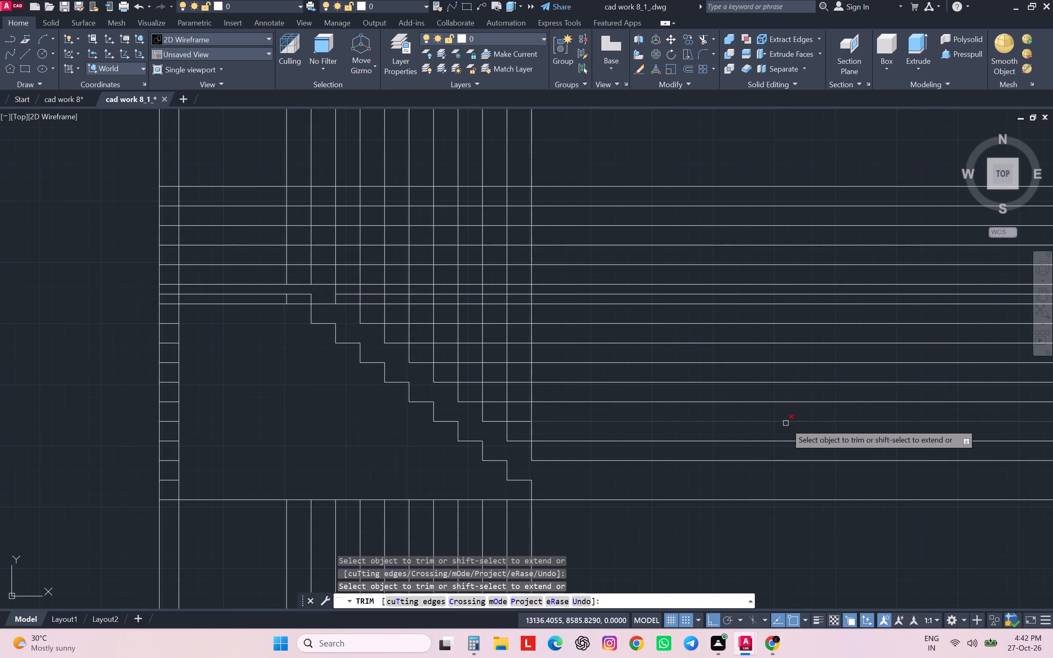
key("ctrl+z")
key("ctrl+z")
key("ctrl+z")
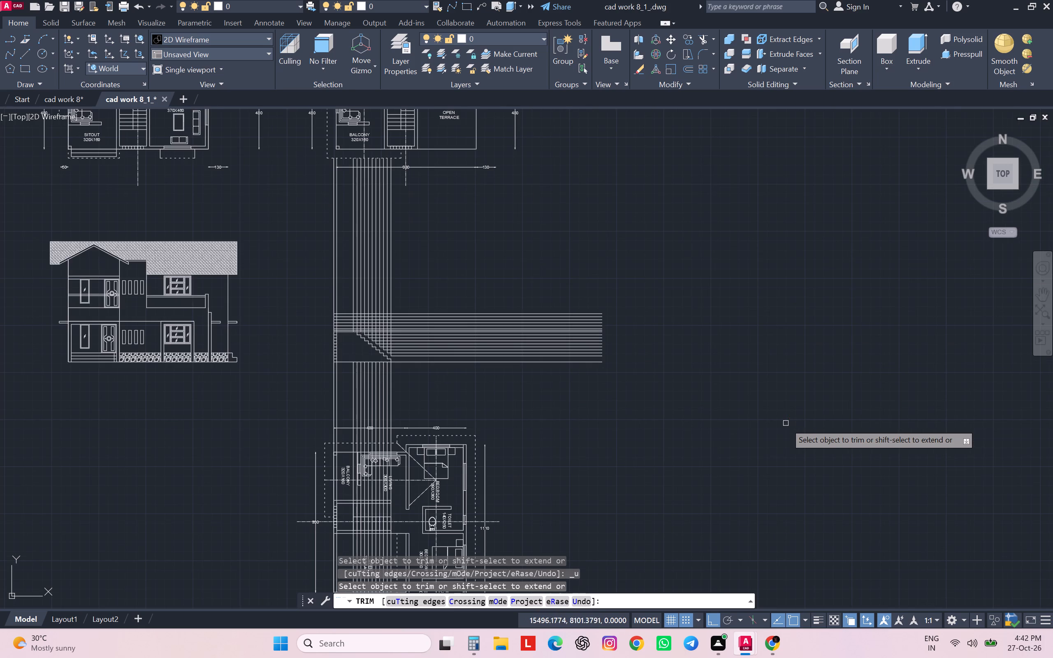
Trim the leftover vertical and horizontal segments around the top tread, leaving the offset line as the landing's top edge with a short riser.
scroll(346, 310, "down", 1)
scroll(347, 310, "up", 2)
scroll(348, 309, "down", 2)
scroll(427, 372, "up", 4)
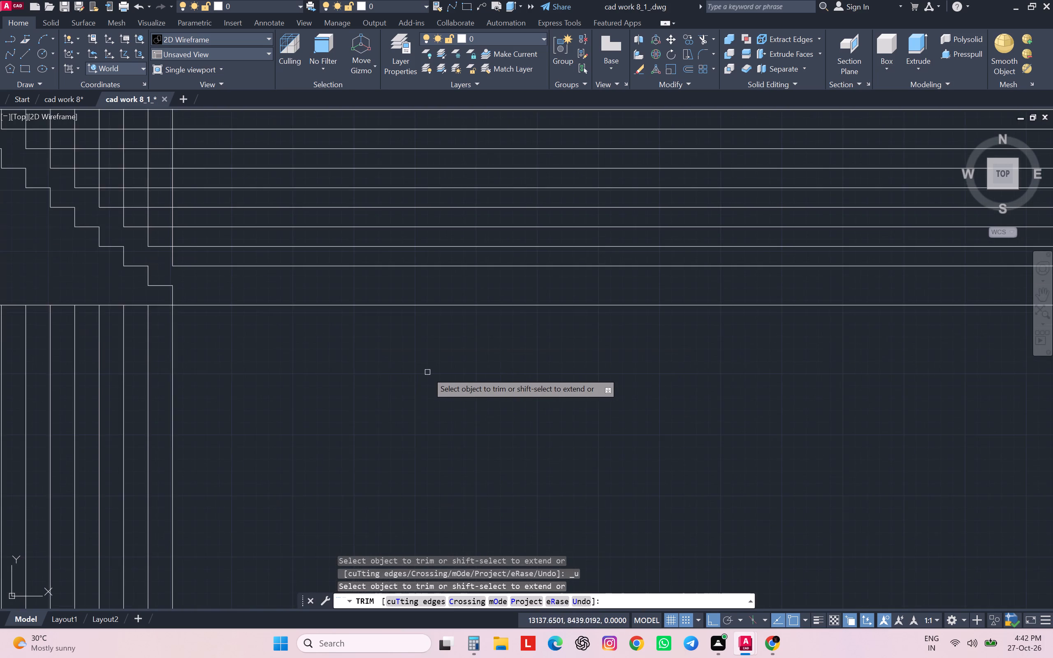
scroll(427, 371, "down", 1)
middle_click_drag(427, 371, 850, 375)
scroll(732, 334, "up", 1)
middle_click_drag(732, 334, 764, 359)
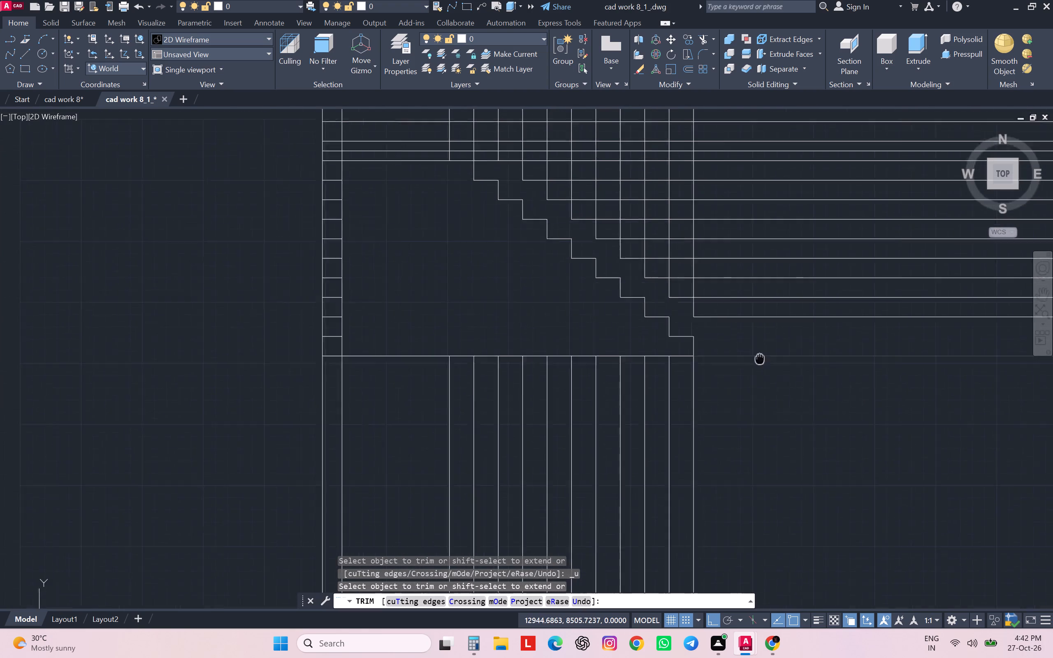
middle_click_drag(764, 359, 837, 380)
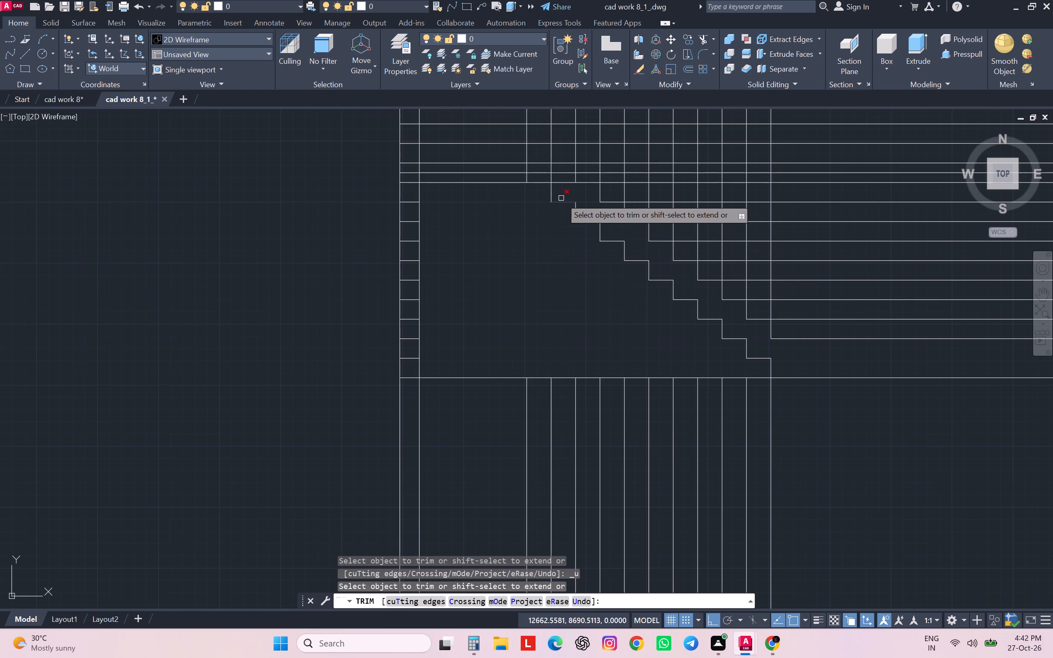
left_click(564, 186)
left_click(548, 180)
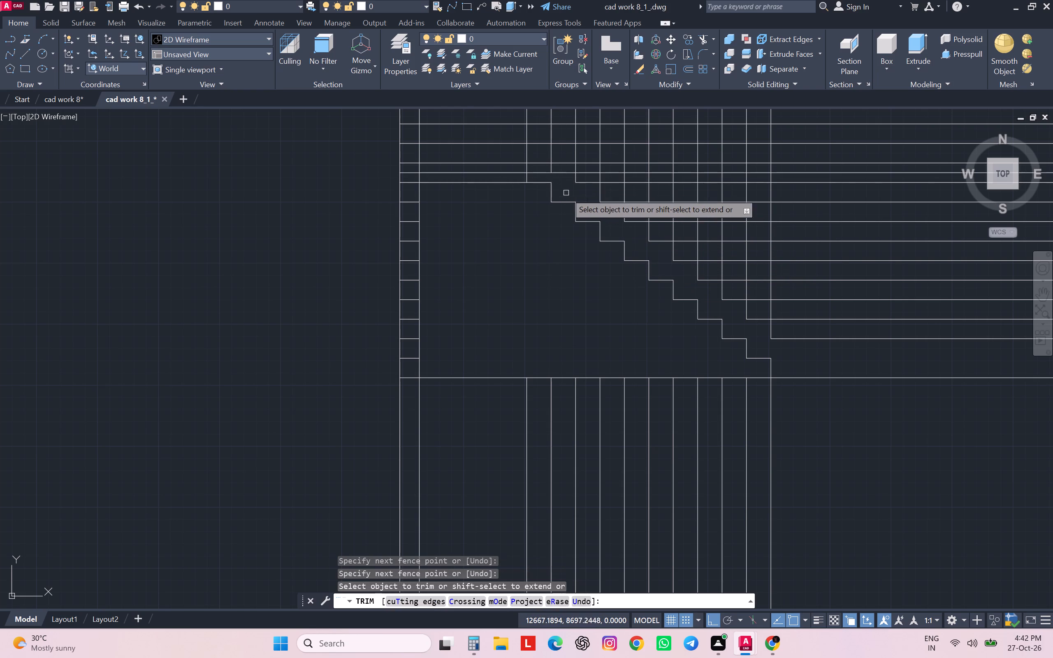
middle_click_drag(566, 193, 601, 261)
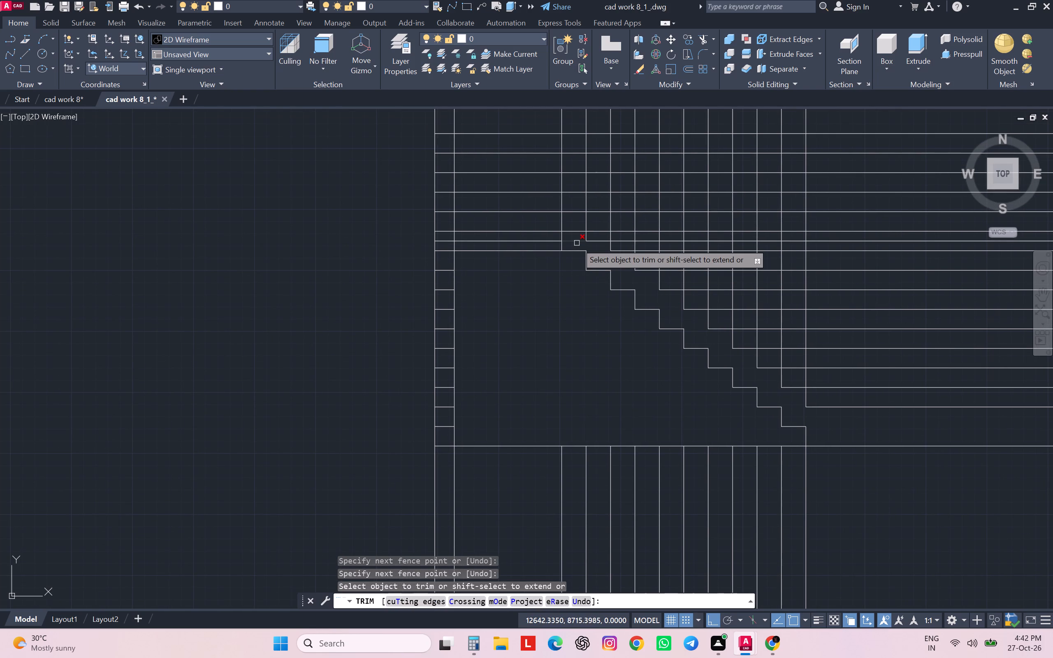
left_click(577, 243)
left_click(550, 233)
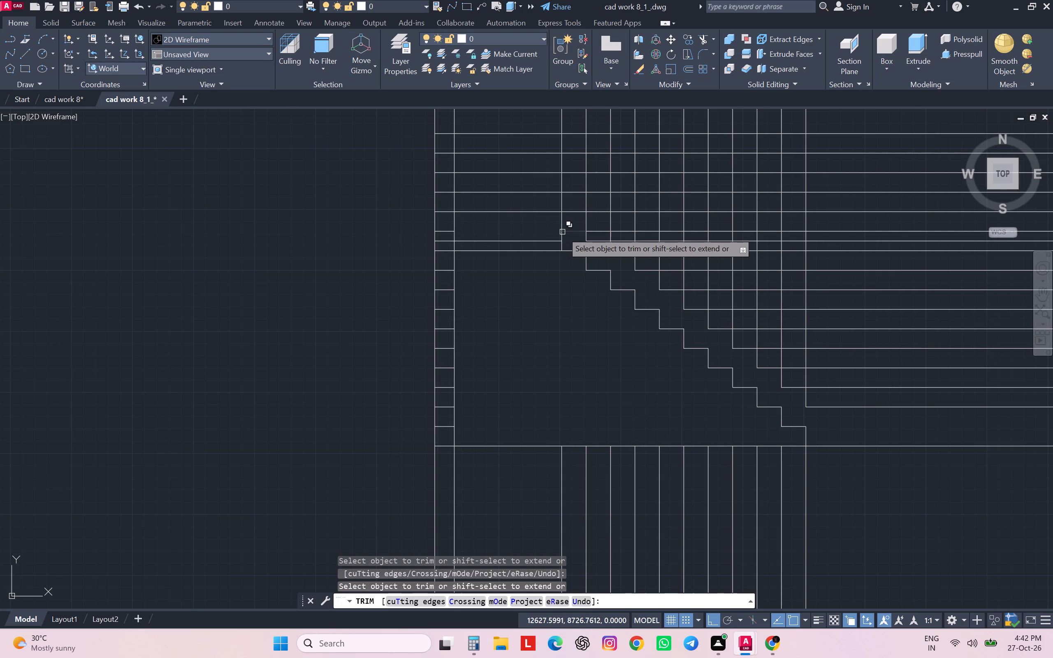
left_click(562, 232)
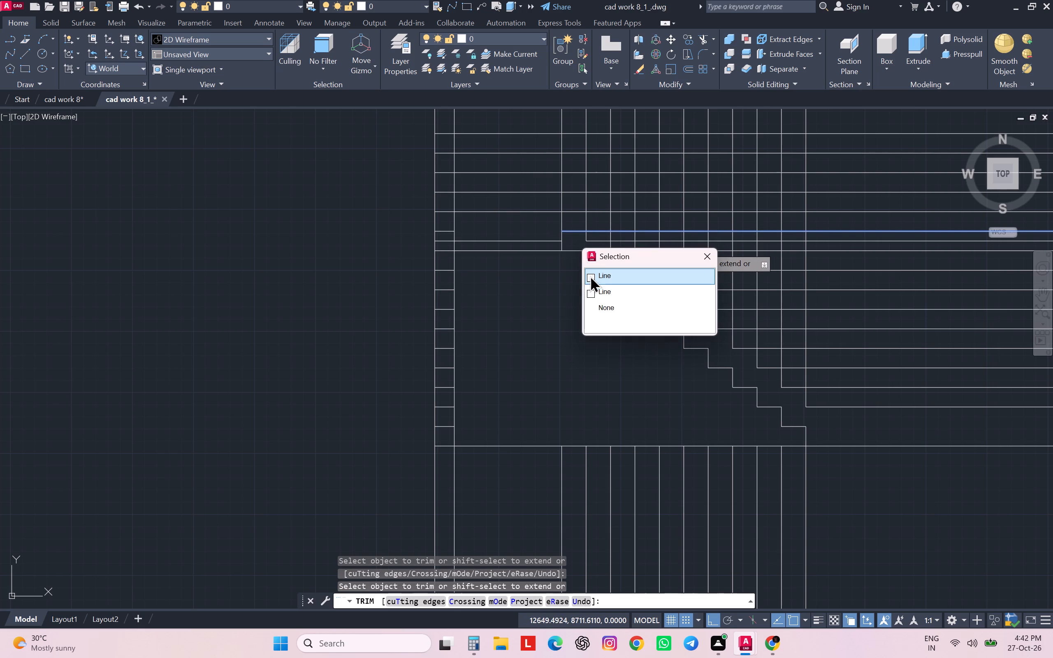
left_click(589, 276)
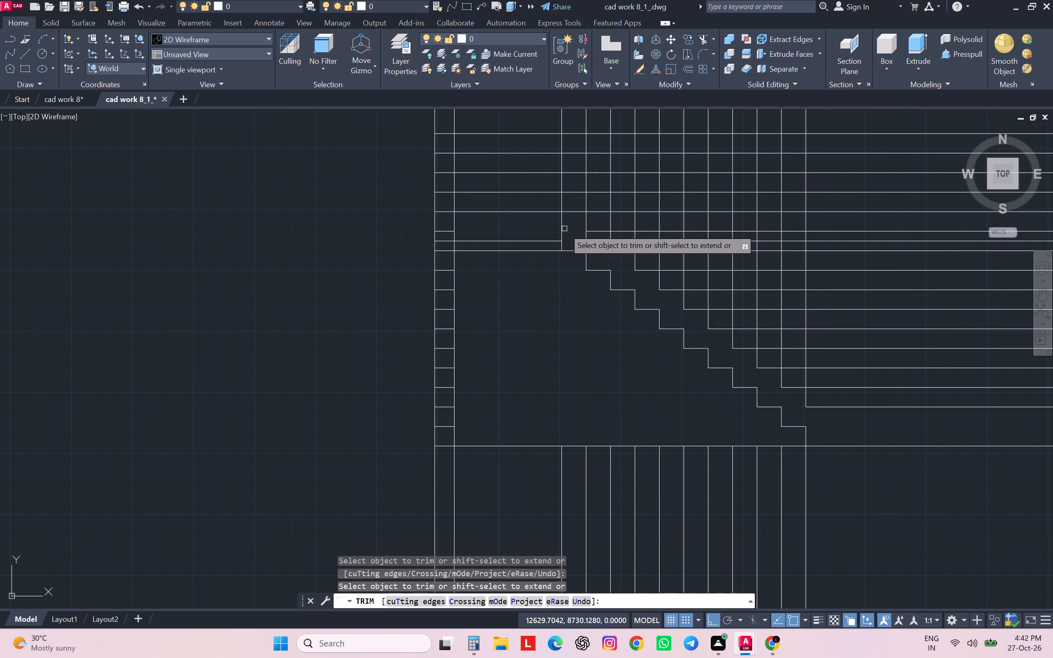
left_click(563, 229)
Examine the stair landing and flights in the Section A-A reference image against the trimmed profile.
middle_click_drag(664, 308, 665, 314)
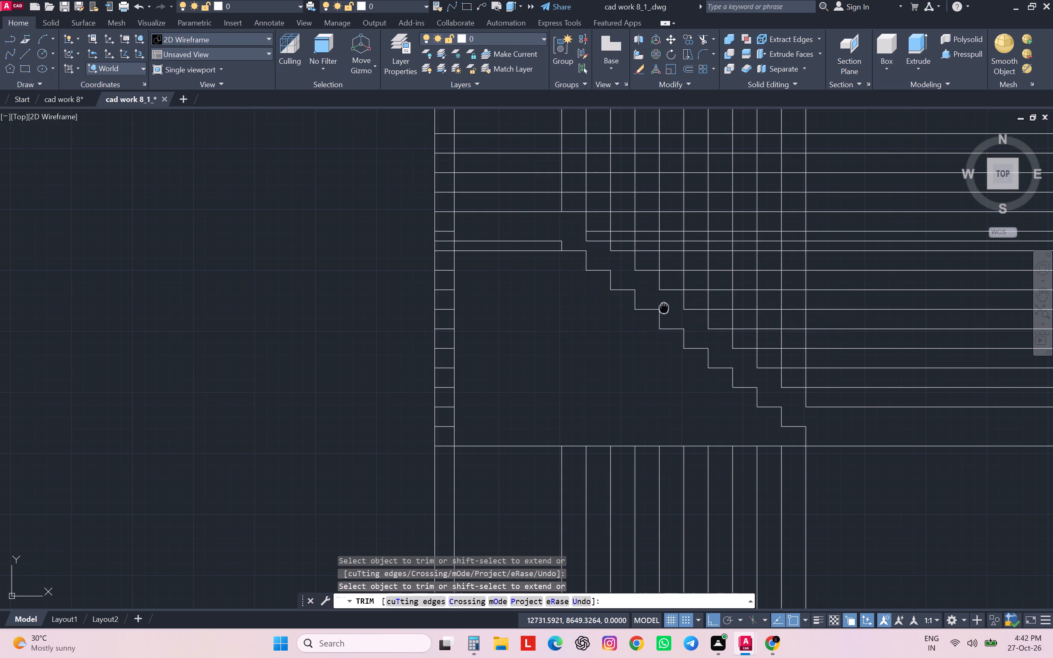
middle_click_drag(665, 314, 671, 359)
scroll(662, 366, "down", 3)
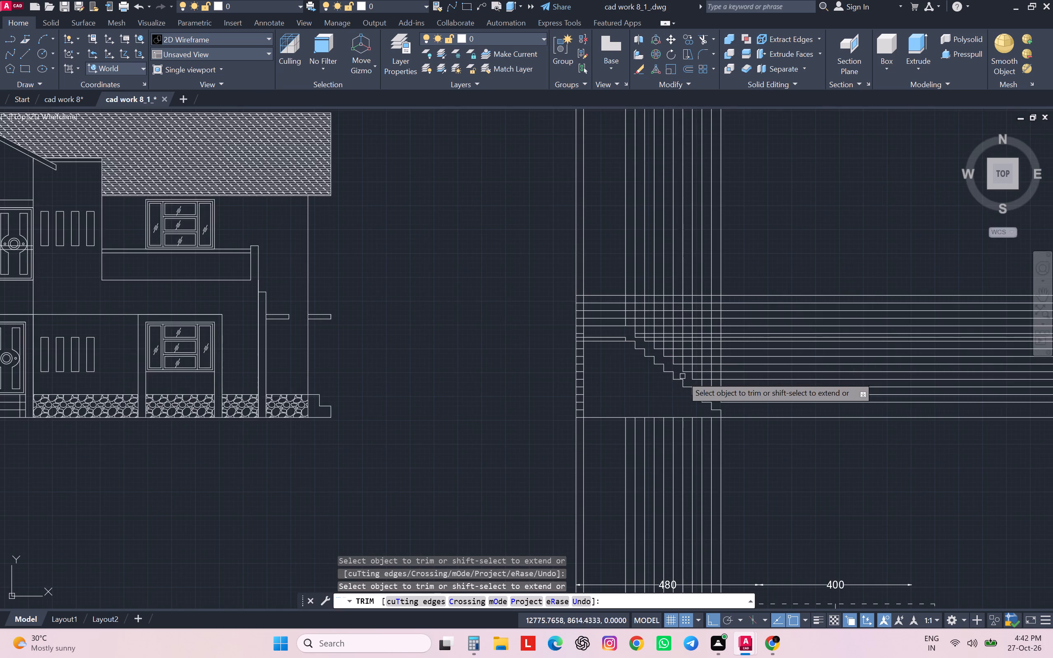
middle_click_drag(682, 376, 778, 231)
scroll(777, 232, "up", 2)
scroll(779, 230, "down", 3)
middle_click_drag(700, 424, 798, 343)
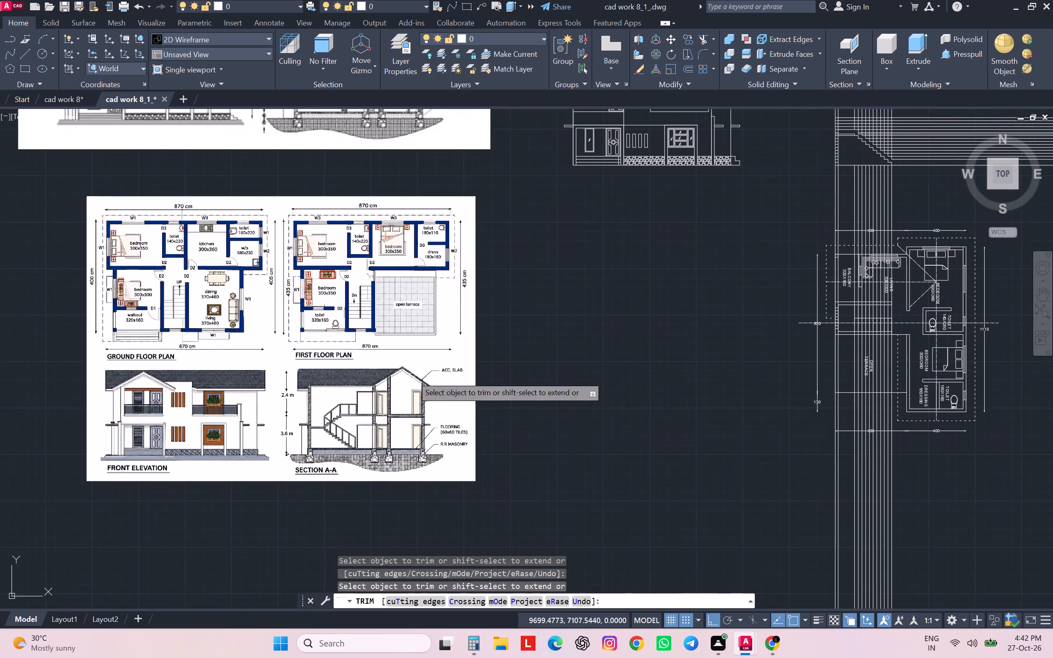
scroll(326, 407, "up", 3)
scroll(327, 405, "down", 3)
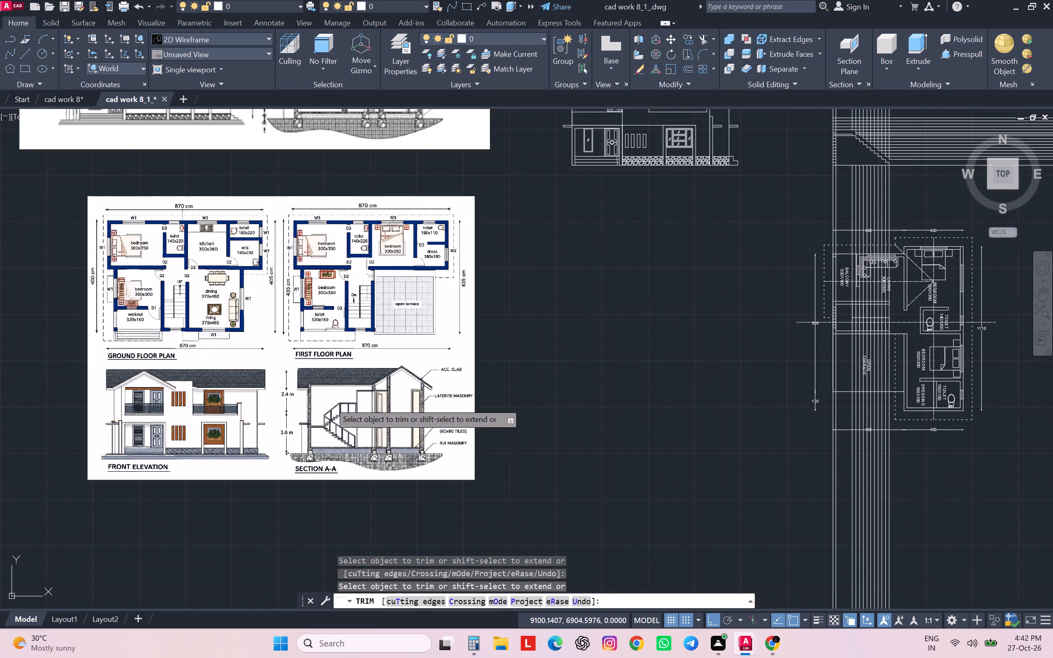
middle_click_drag(647, 322, 622, 329)
scroll(632, 313, "down", 2)
scroll(632, 313, "up", 2)
scroll(632, 313, "down", 1)
scroll(735, 229, "up", 2)
scroll(735, 229, "down", 3)
scroll(735, 229, "up", 9)
scroll(703, 243, "down", 1)
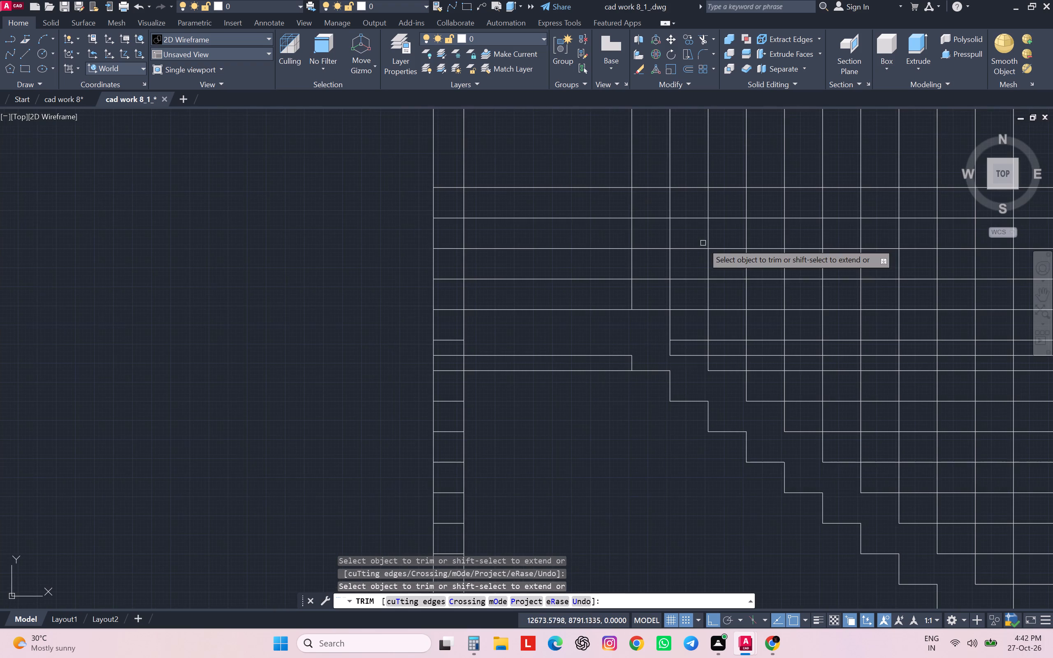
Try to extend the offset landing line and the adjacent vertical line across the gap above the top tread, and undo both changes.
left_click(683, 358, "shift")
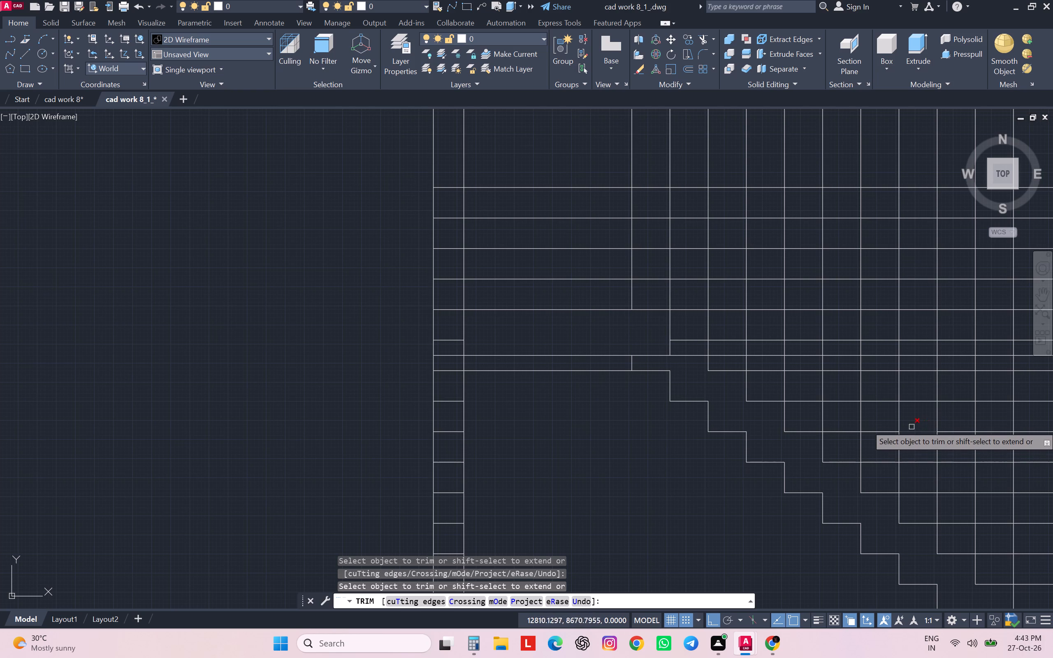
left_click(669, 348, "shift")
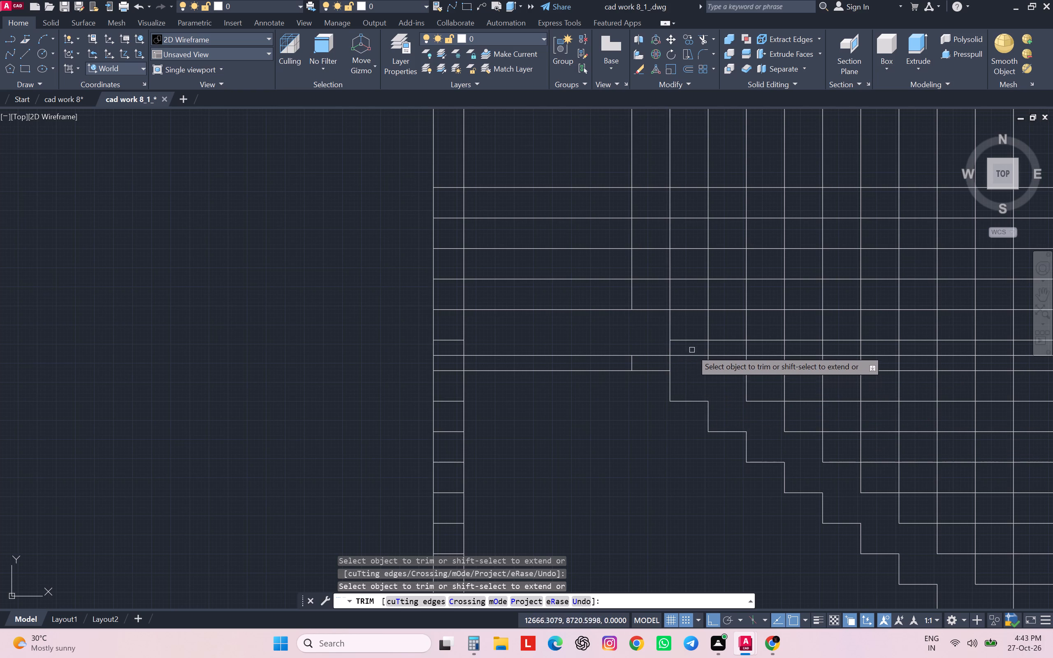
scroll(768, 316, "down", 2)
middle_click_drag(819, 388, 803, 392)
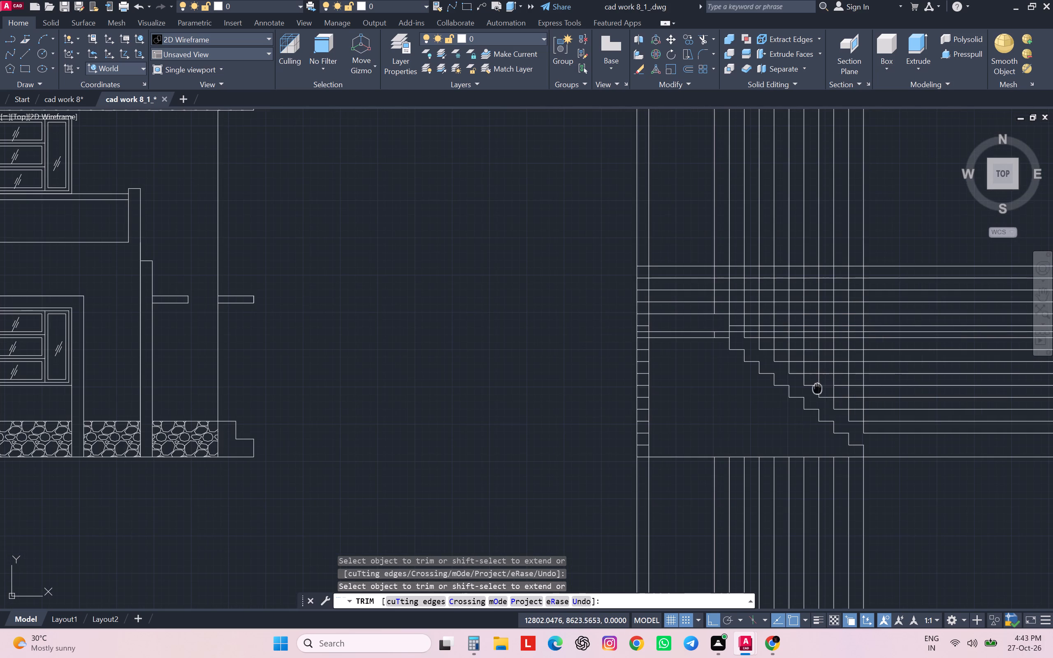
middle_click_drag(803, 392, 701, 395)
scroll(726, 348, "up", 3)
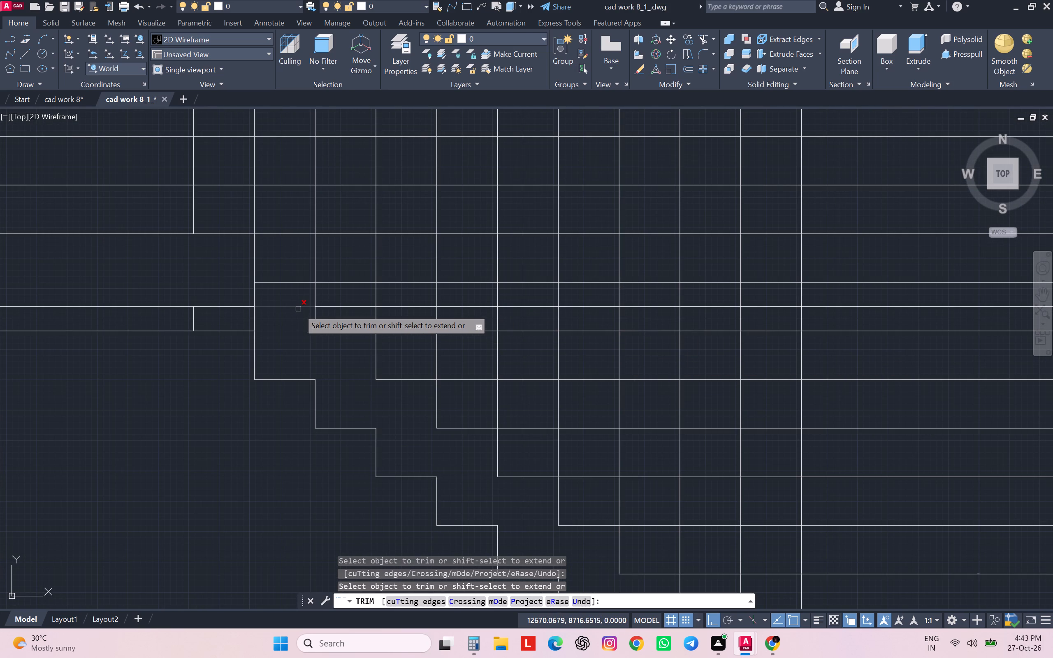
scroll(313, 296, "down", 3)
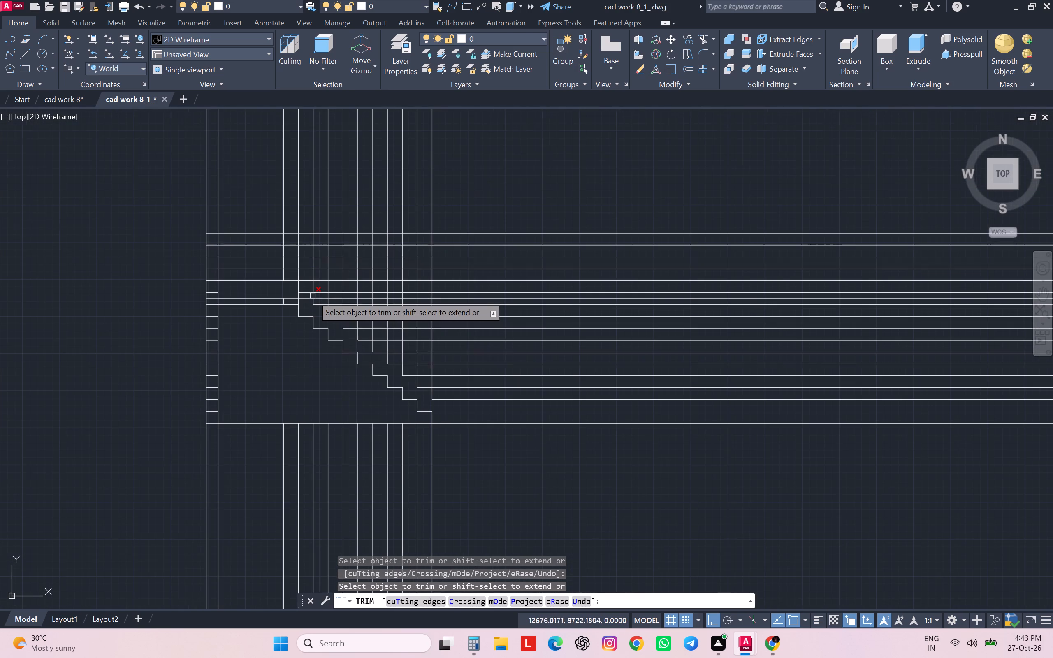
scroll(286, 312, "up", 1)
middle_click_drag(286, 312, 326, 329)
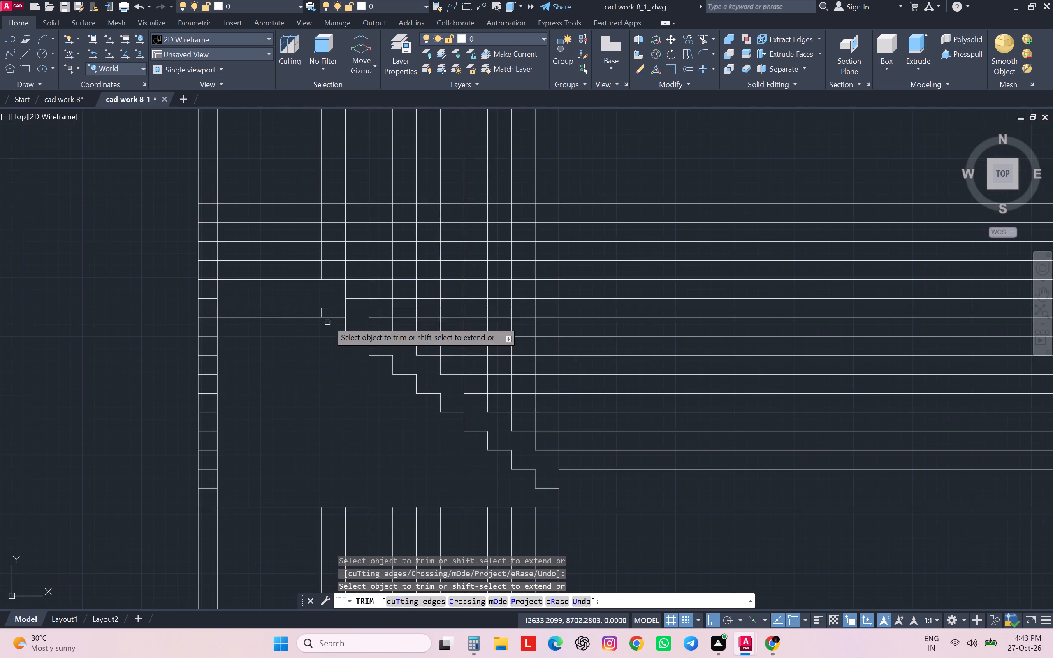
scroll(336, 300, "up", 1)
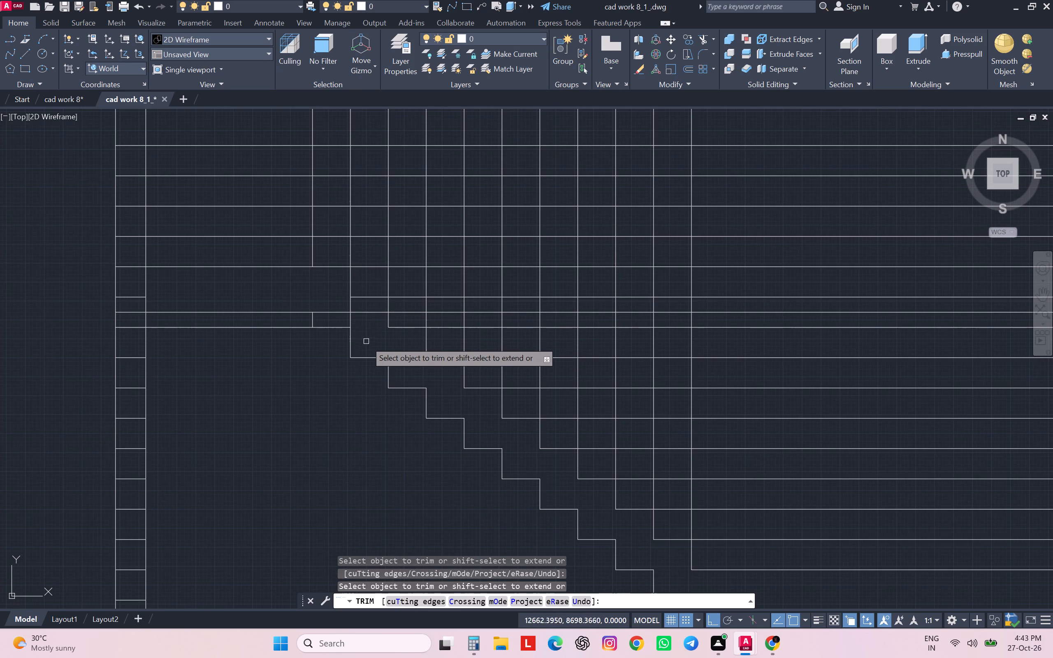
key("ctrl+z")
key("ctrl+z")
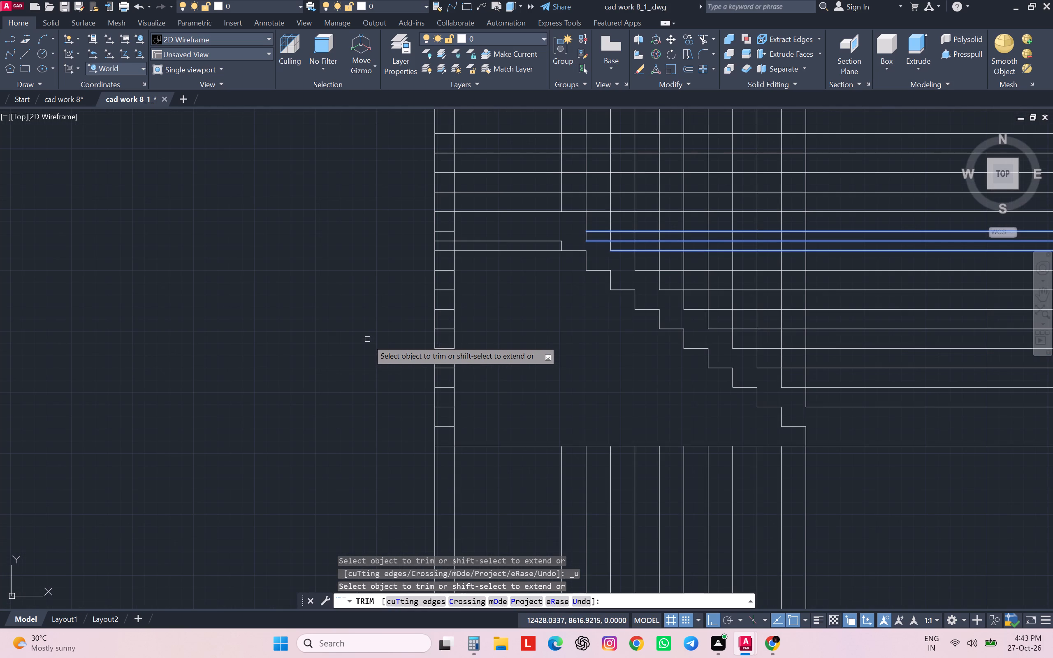
Undo the last four trims around the top tread and landing of Section A-A's lower stair flight.
key("ctrl+z")
key("ctrl+z")
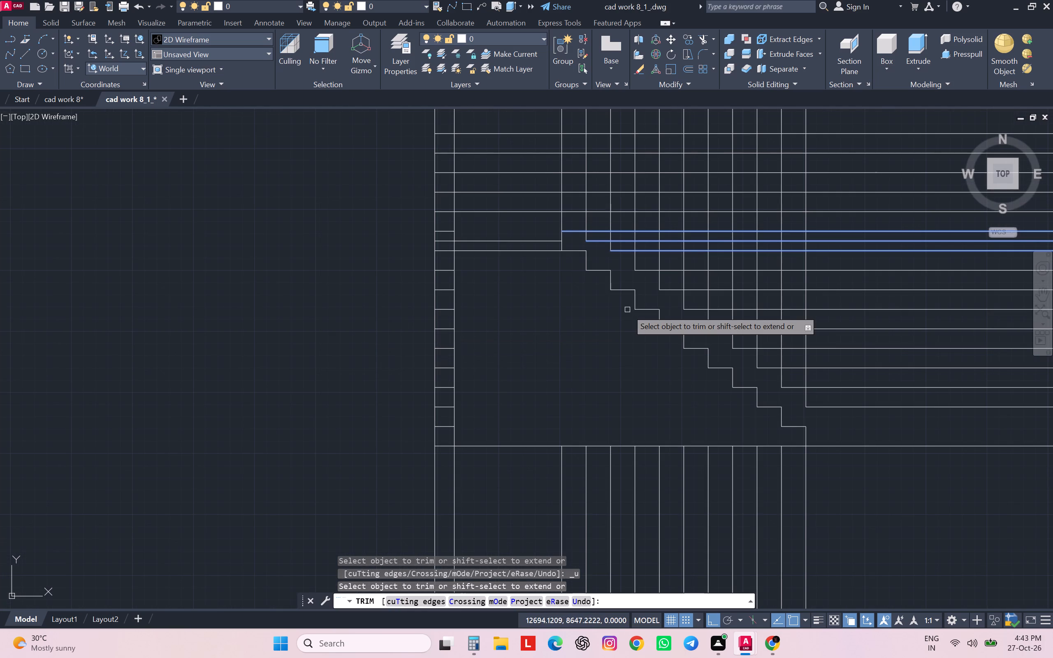
key("ctrl+z")
key("ctrl+z")
middle_click_drag(628, 309, 639, 330)
middle_click_drag(572, 269, 612, 345)
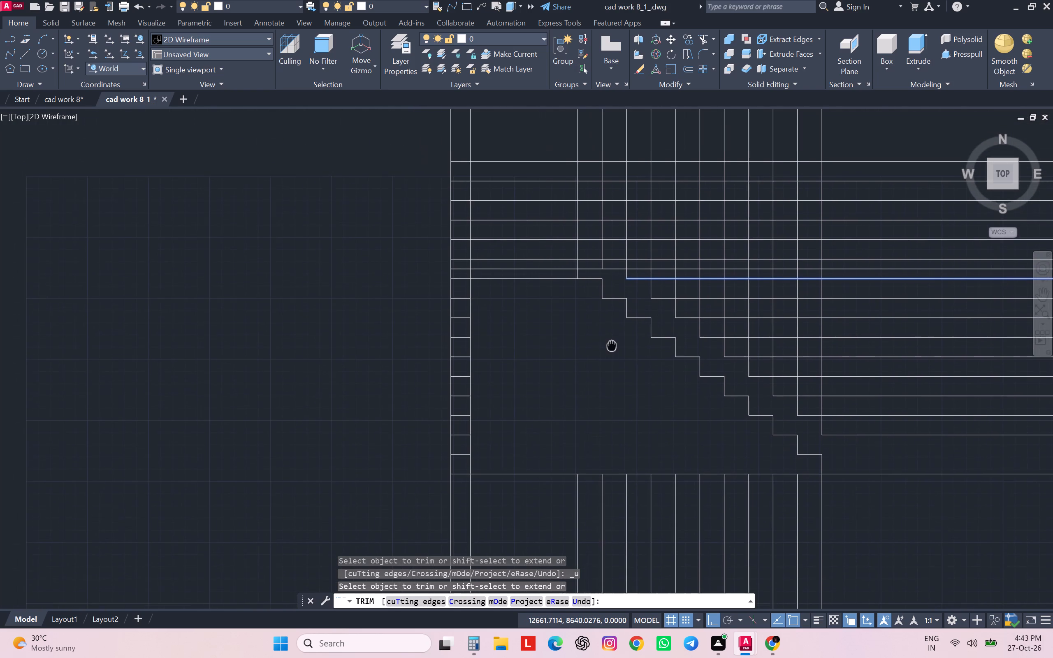
middle_click_drag(612, 345, 612, 348)
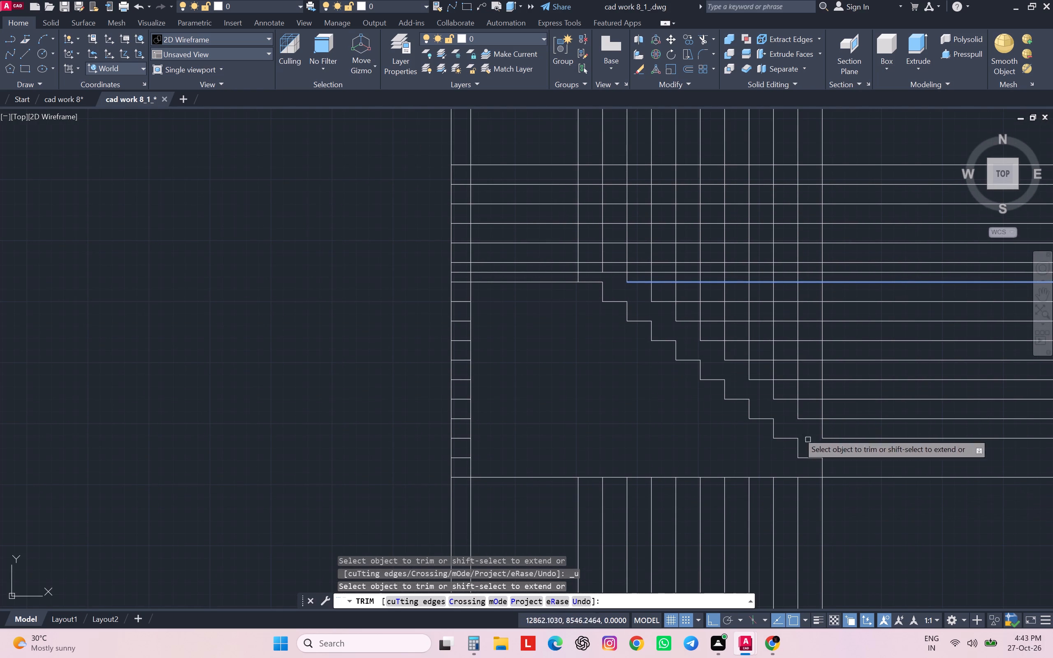
Trim the tread line inward of the top riser and the offset landing line beyond it, so the landing edge ends at the riser.
left_click(567, 282)
middle_click_drag(581, 270, 585, 336)
scroll(596, 332, "up", 2)
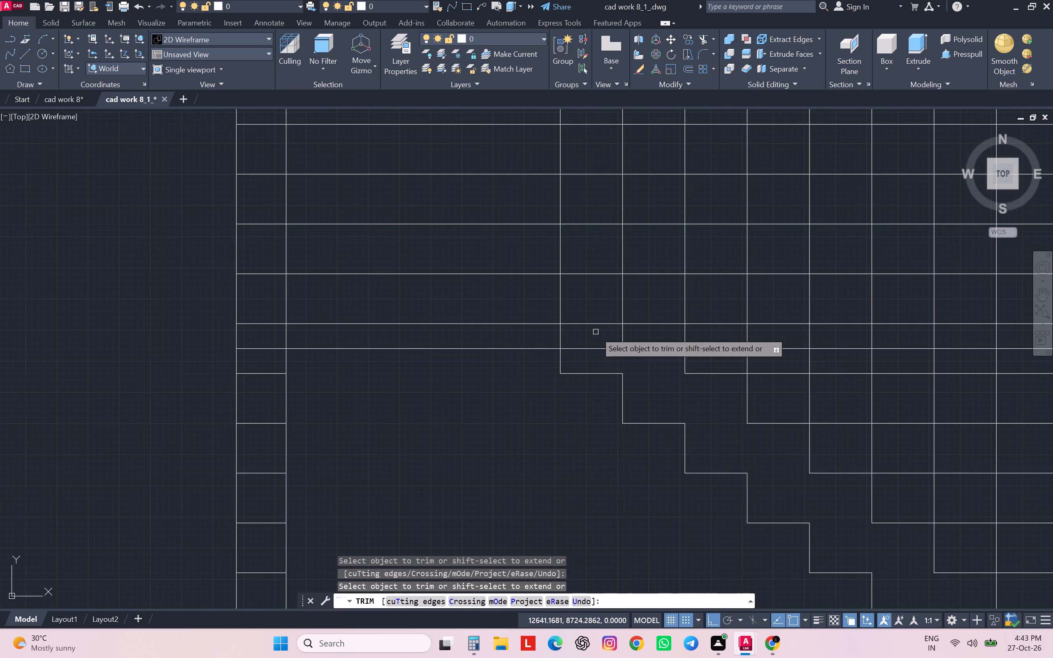
left_click(585, 350)
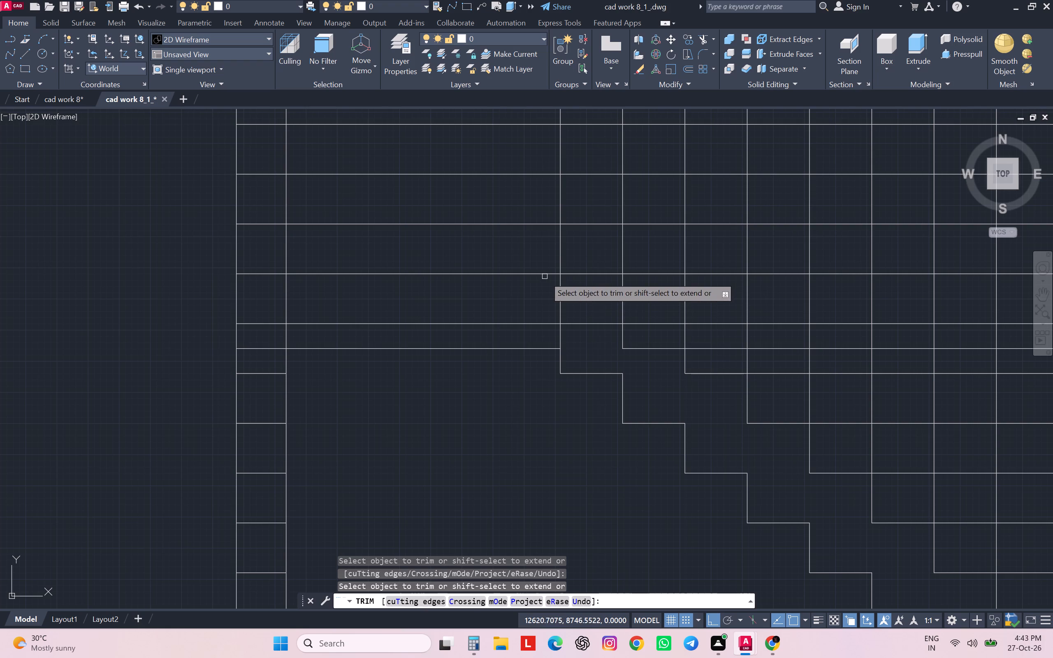
Fence-trim the projection lines diagonally upward from the landing at five successive crossings to start the outer stepped profile of the upper flight.
left_click_drag(528, 289, 532, 281)
left_click(575, 252)
middle_click_drag(588, 366, 595, 434)
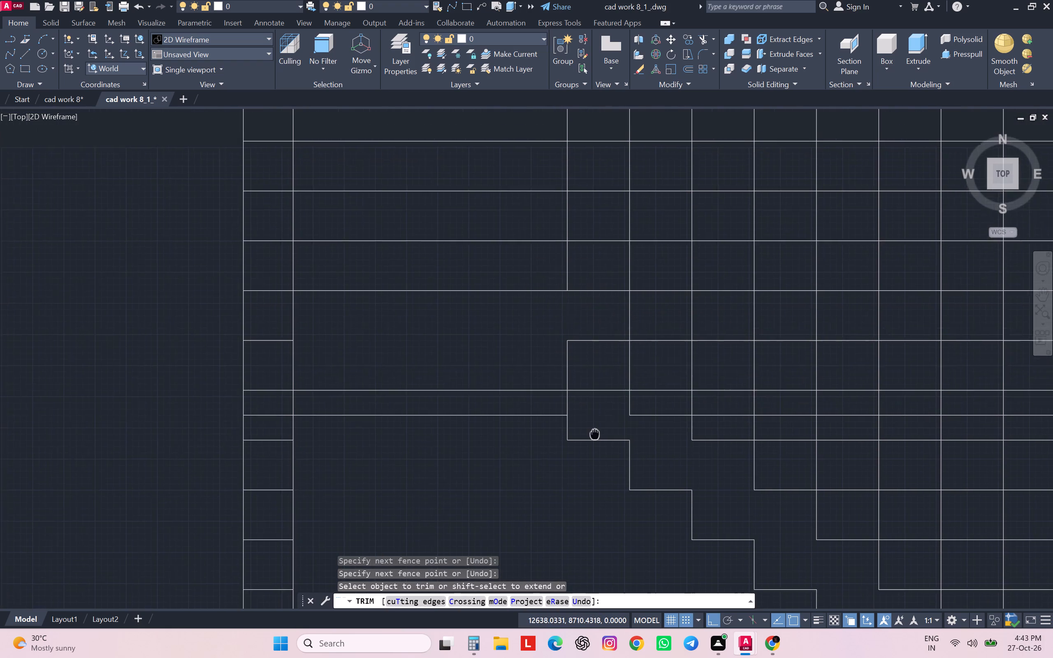
middle_click_drag(595, 434, 594, 450)
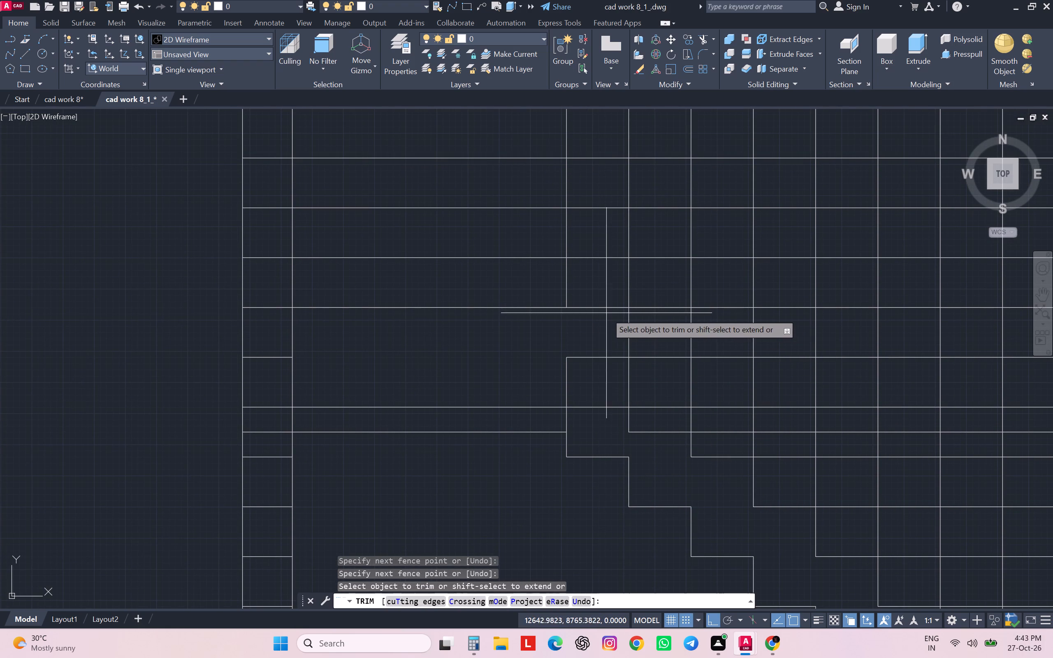
left_click(606, 313)
left_click(634, 289)
middle_click_drag(675, 303, 675, 382)
left_click_drag(672, 354, 673, 345)
left_click(697, 308)
middle_click_drag(697, 308, 639, 394)
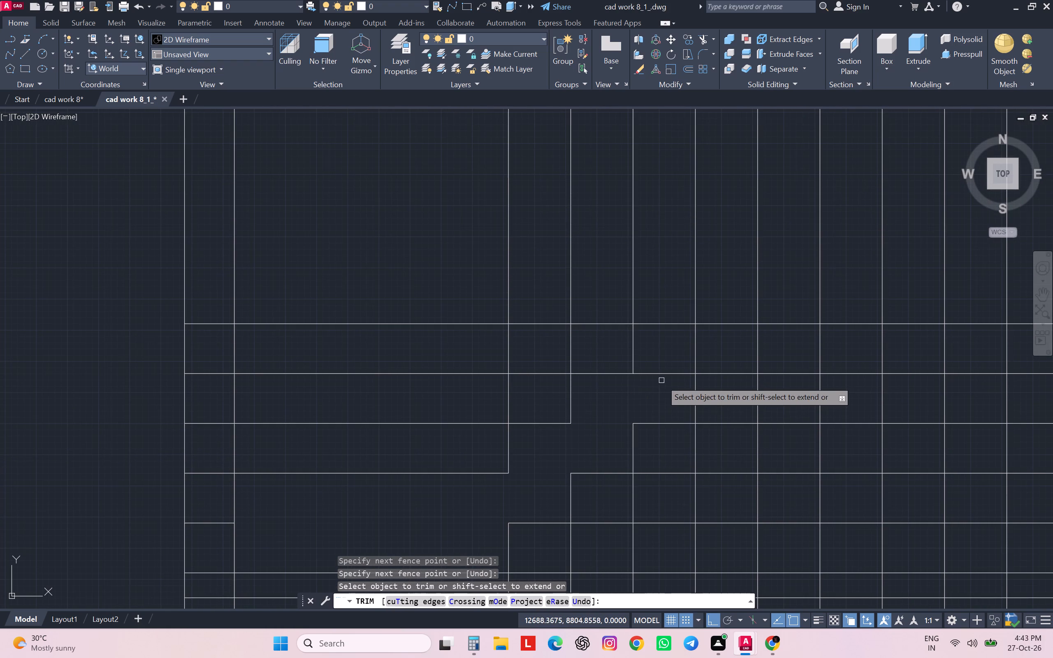
left_click_drag(661, 380, 665, 375)
left_click(701, 346)
scroll(707, 324, "down", 1)
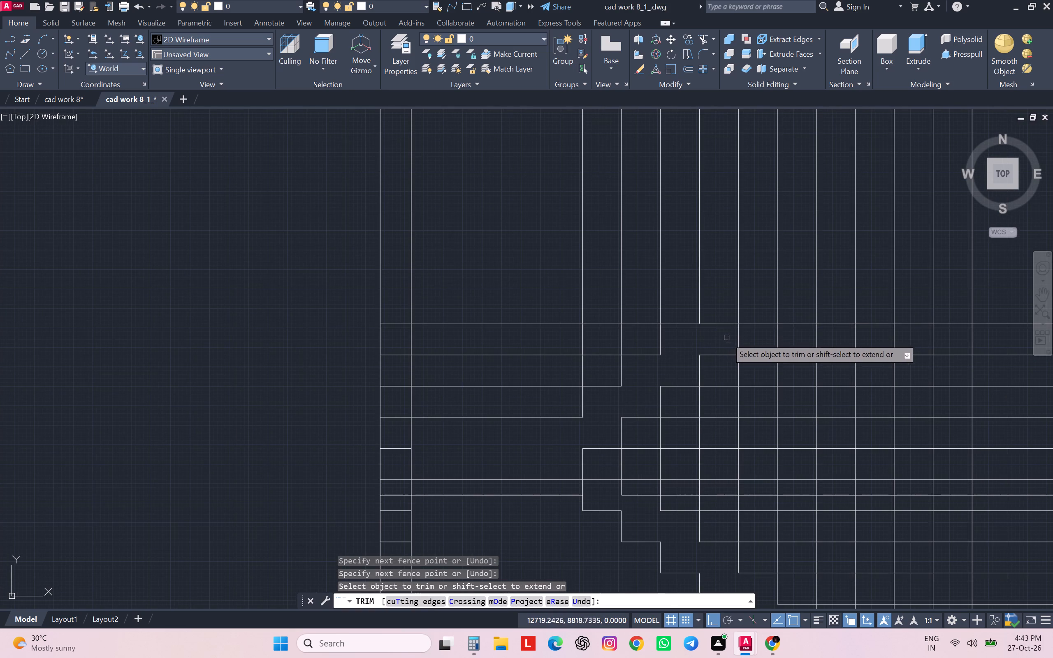
left_click(705, 333)
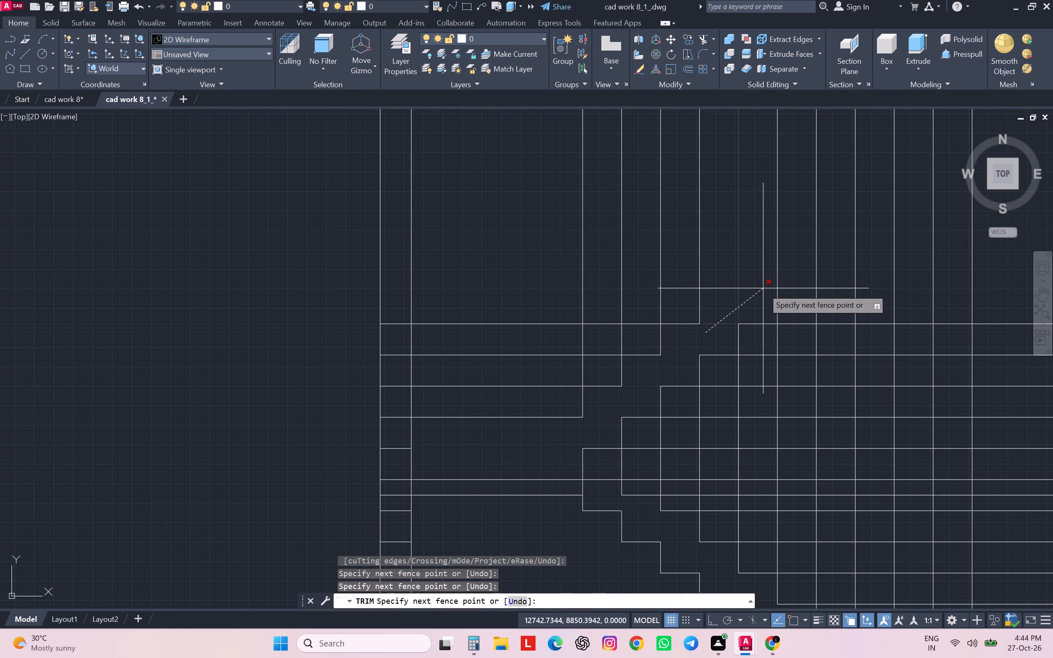
left_click(763, 288)
scroll(766, 260, "down", 3)
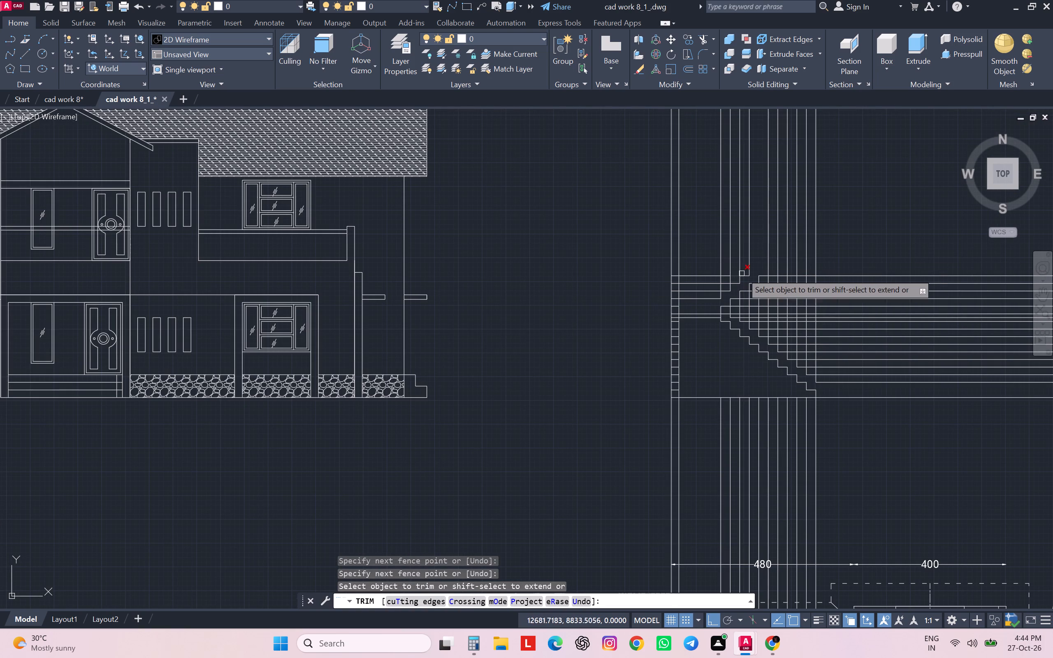
Erase the four detached vertical and four detached horizontal projection lines left over beside the upper flight's steps.
key("Escape")
key("Escape")
key("Escape")
left_click(754, 232)
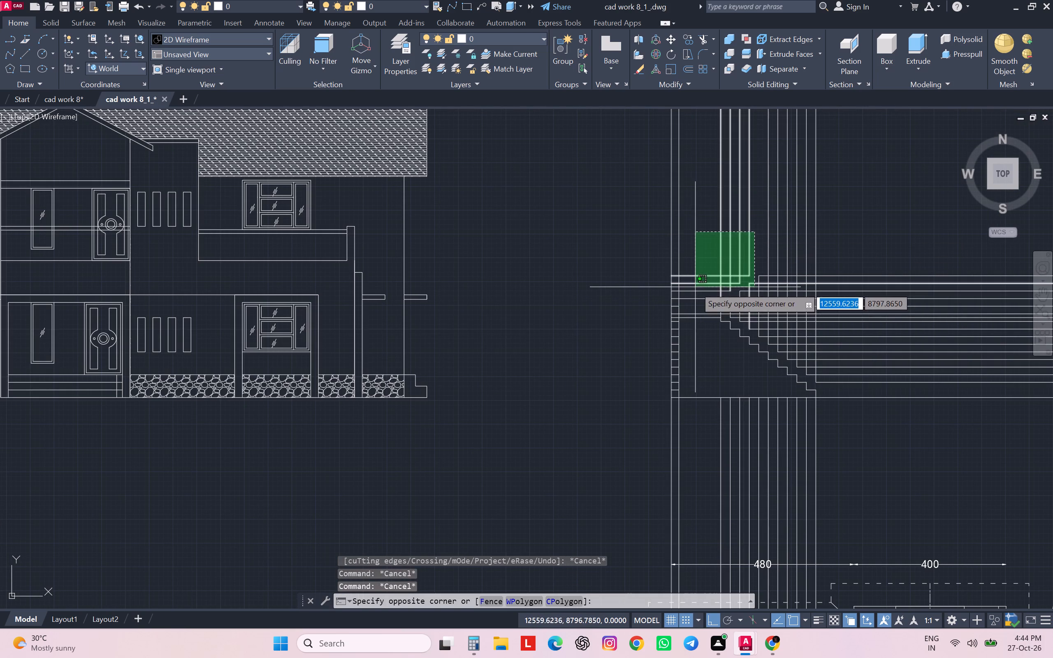
left_click(700, 273)
key("Delete")
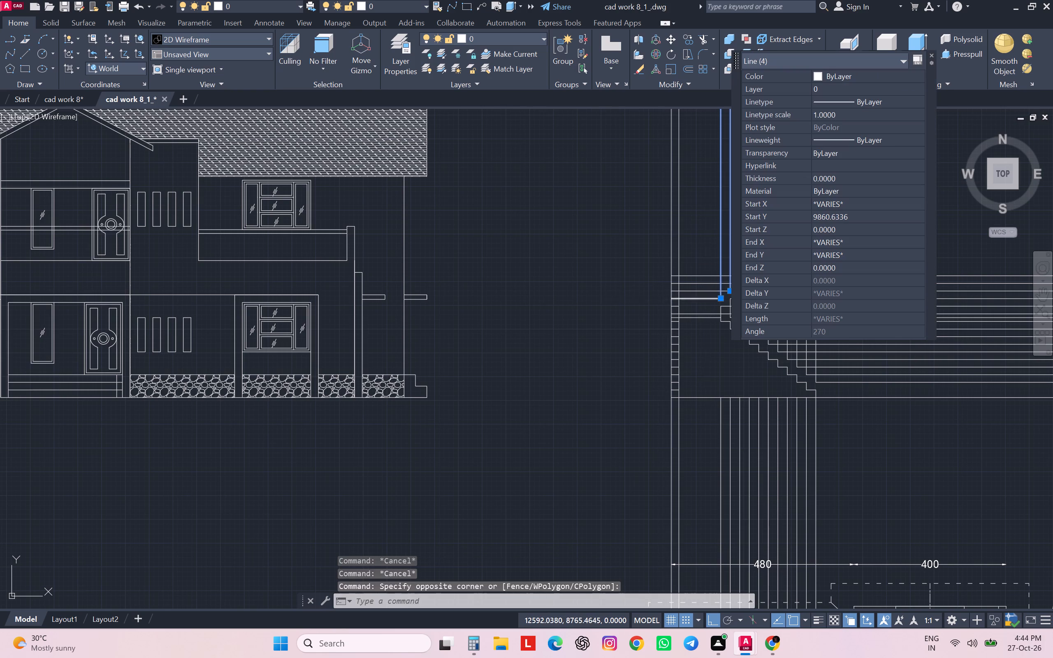
scroll(724, 304, "up", 1)
left_click(716, 241)
left_click(673, 304)
key("Delete")
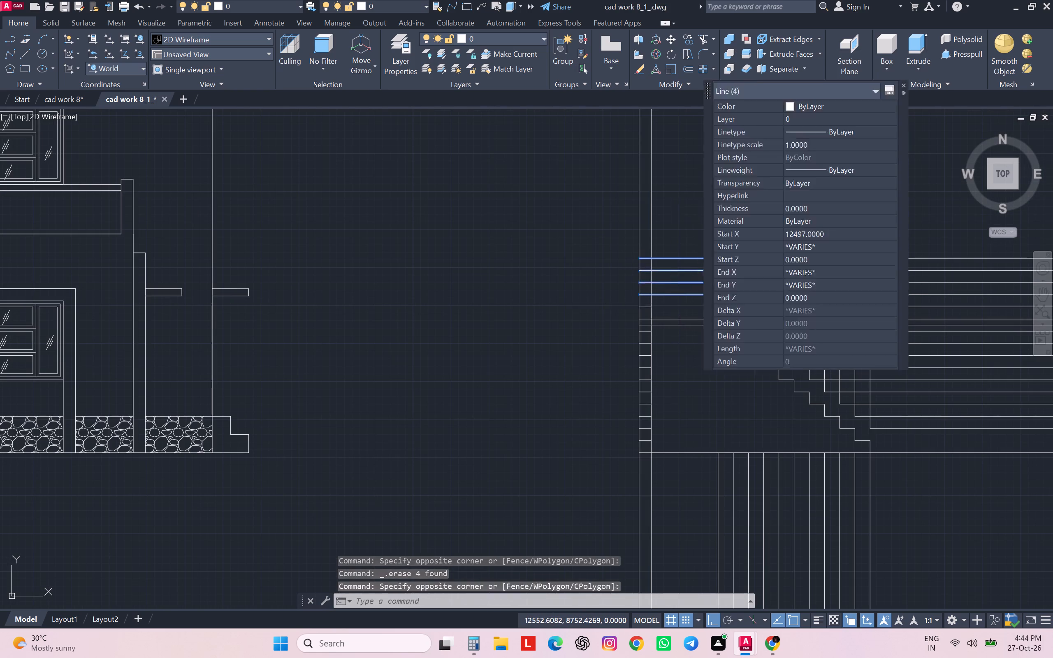
Examine the stepped section profile against the stairs in the rotated first floor plan and the ground floor plan.
middle_click_drag(673, 305, 535, 403)
scroll(677, 322, "down", 1)
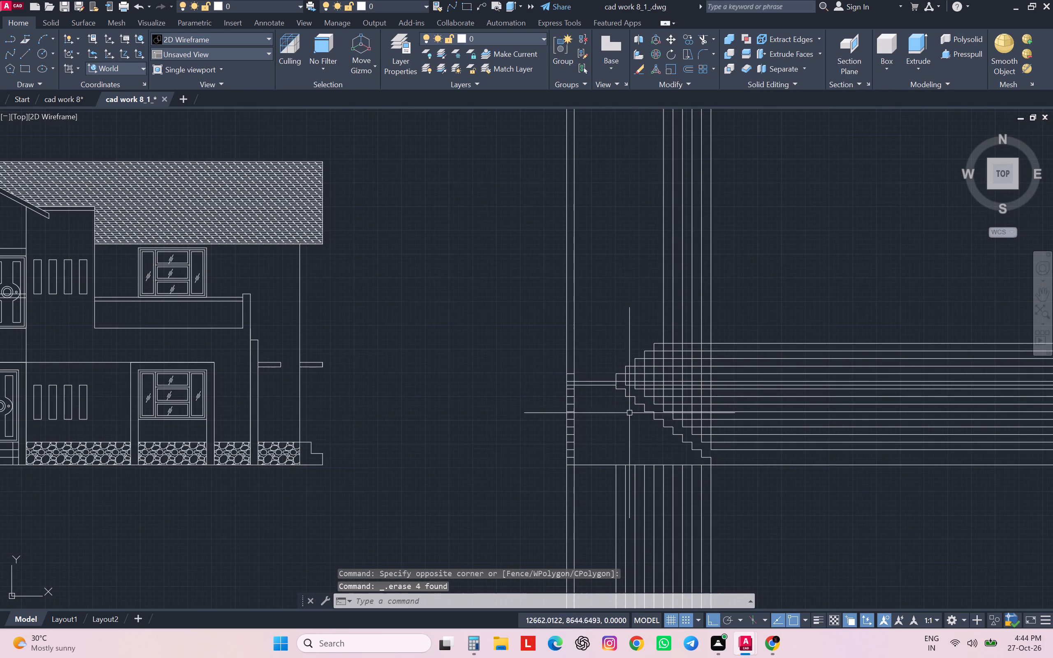
scroll(615, 389, "up", 2)
middle_click_drag(615, 389, 619, 447)
scroll(619, 443, "up", 1)
scroll(619, 443, "down", 2)
scroll(619, 443, "up", 1)
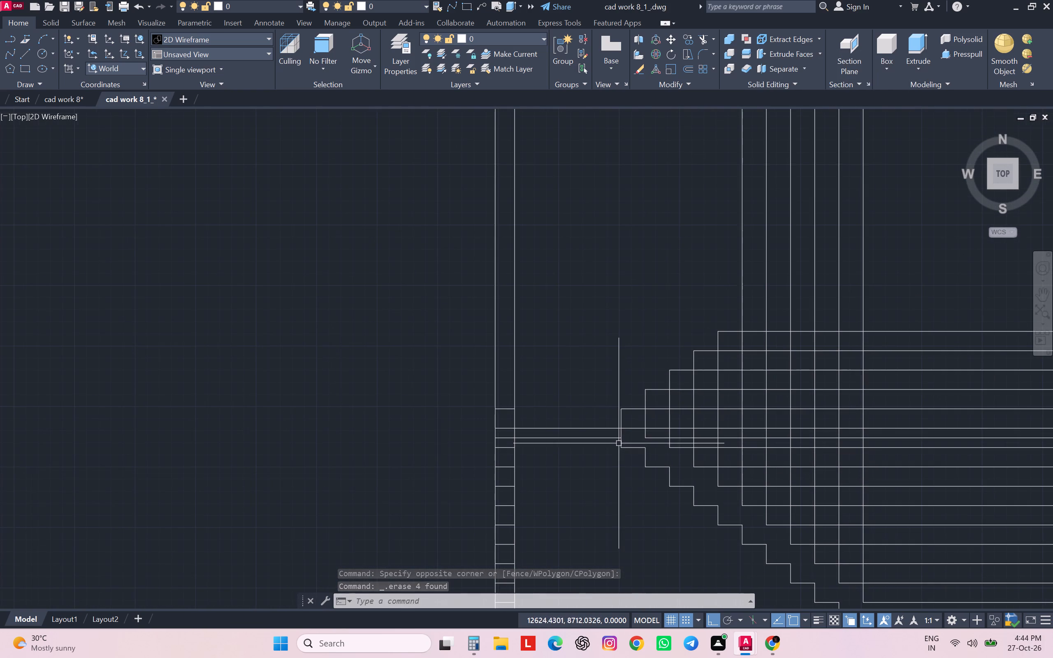
scroll(685, 415, "down", 3)
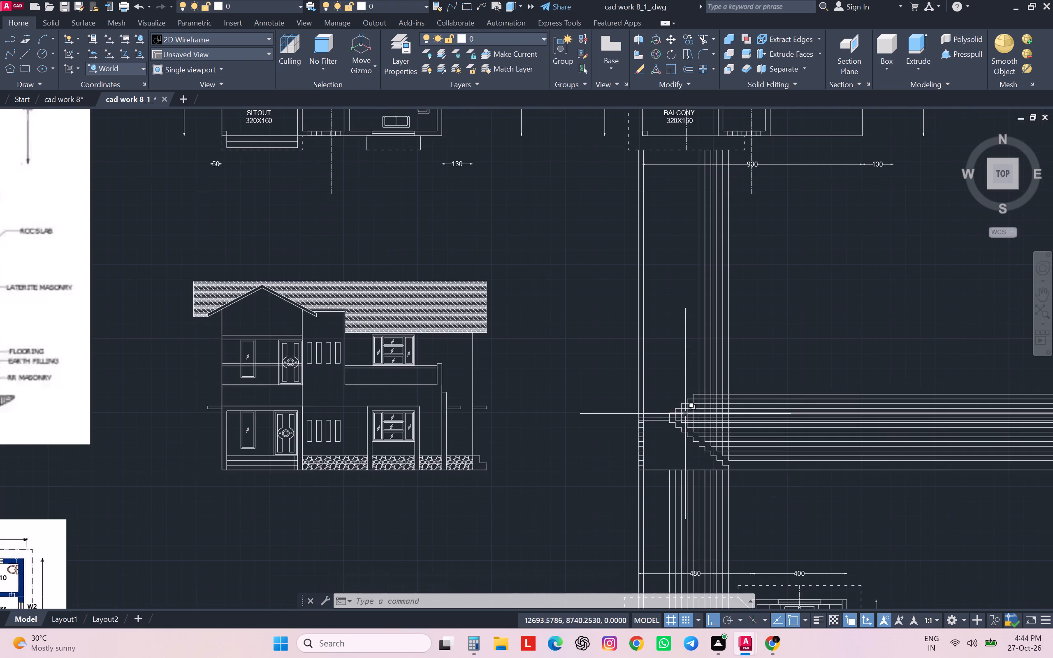
middle_click_drag(718, 462, 847, 268)
middle_click_drag(790, 471, 603, 317)
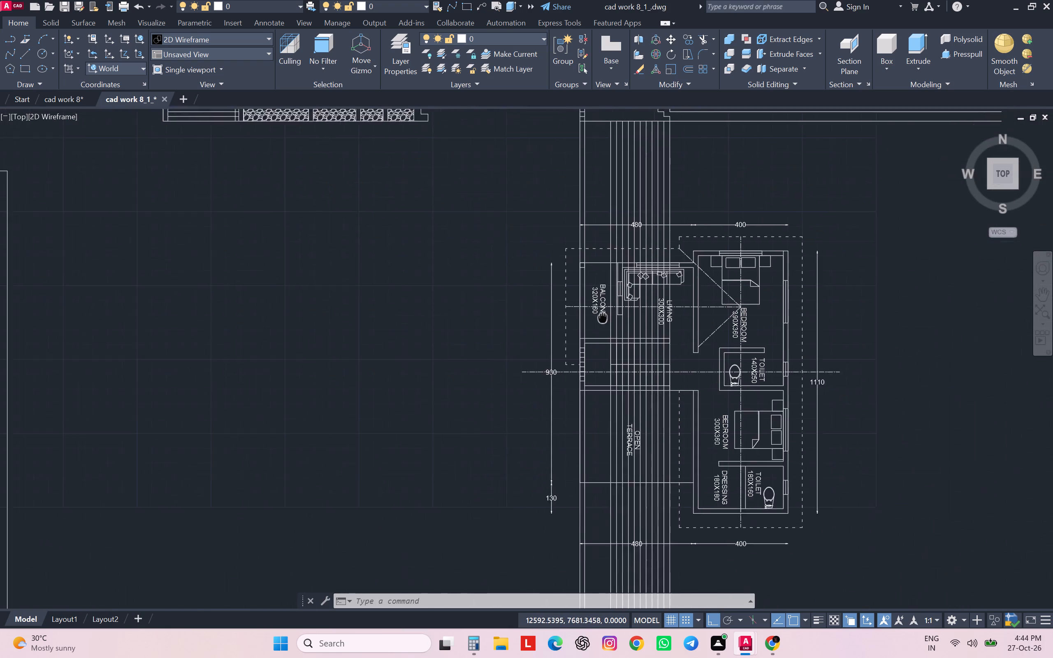
middle_click_drag(603, 317, 623, 248)
scroll(623, 248, "up", 1)
scroll(623, 248, "down", 1)
scroll(718, 373, "down", 4)
scroll(718, 373, "up", 2)
scroll(645, 234, "up", 1)
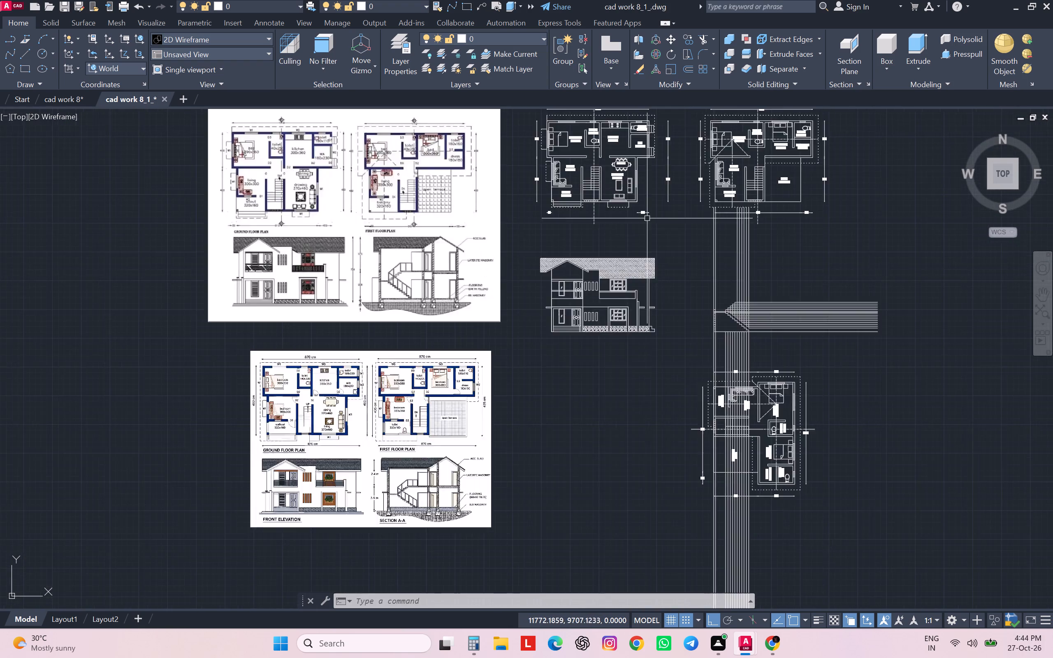
scroll(647, 215, "up", 3)
middle_click_drag(647, 212, 789, 390)
scroll(572, 263, "up", 2)
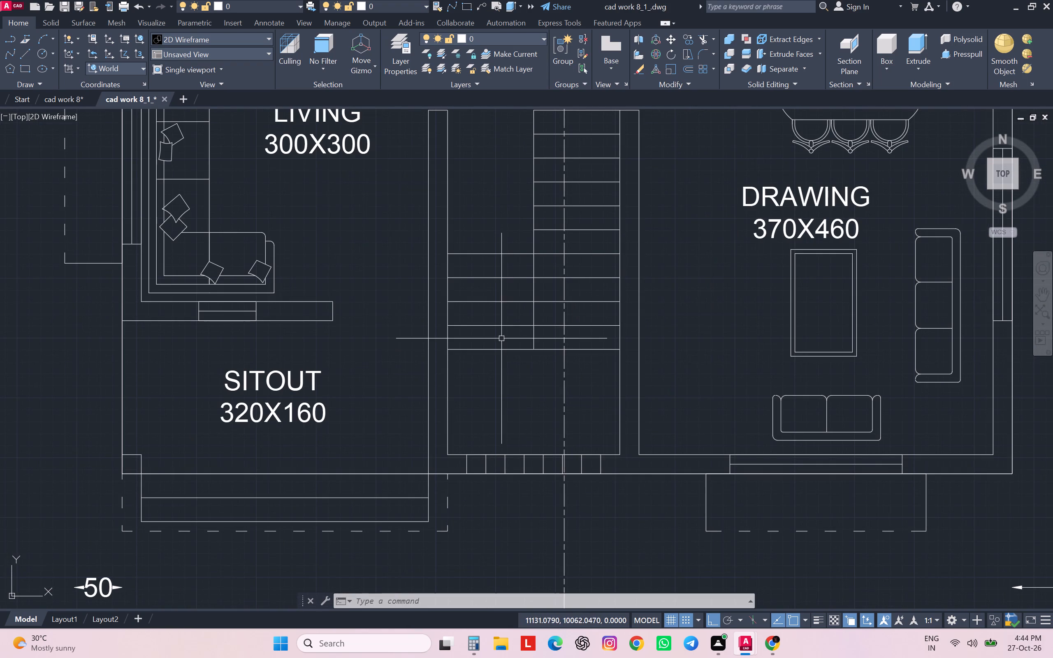
scroll(505, 280, "down", 4)
scroll(723, 454, "down", 3)
scroll(723, 454, "up", 1)
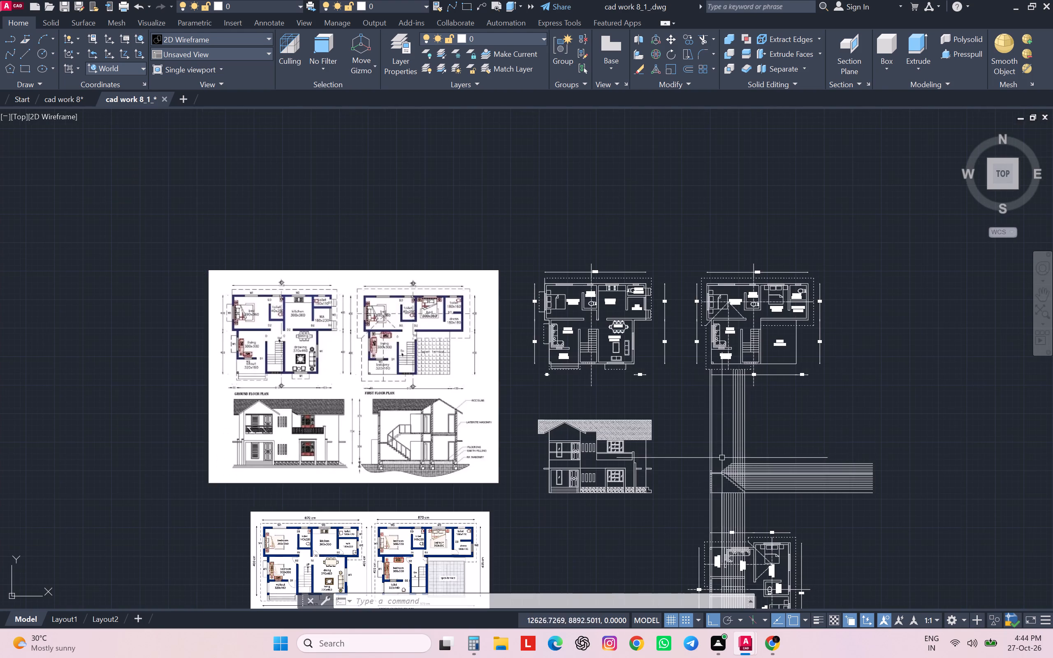
scroll(721, 479, "up", 5)
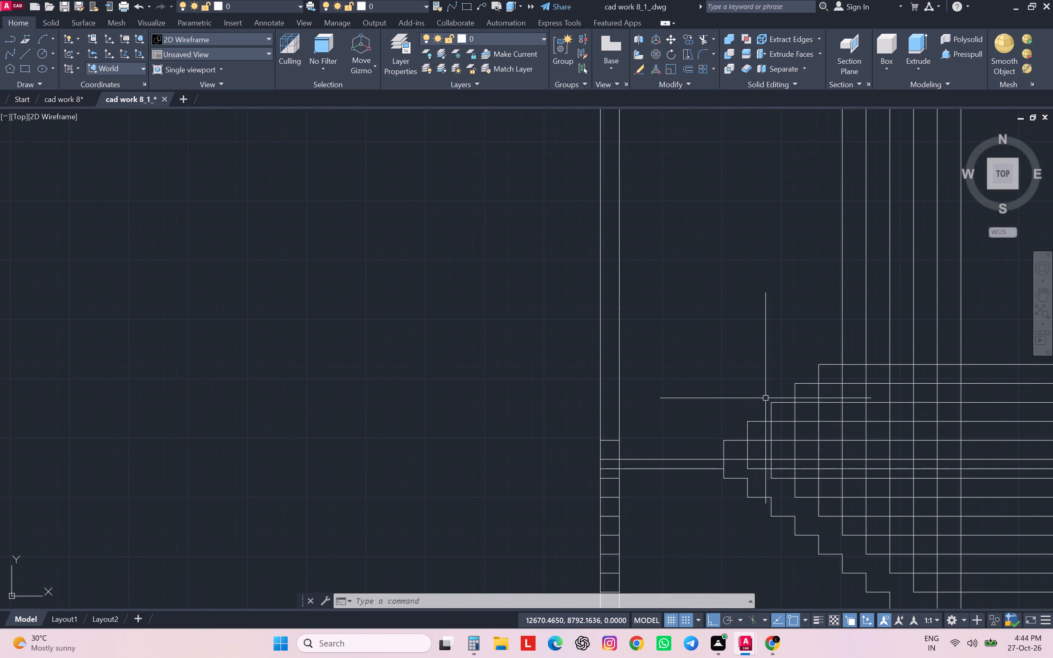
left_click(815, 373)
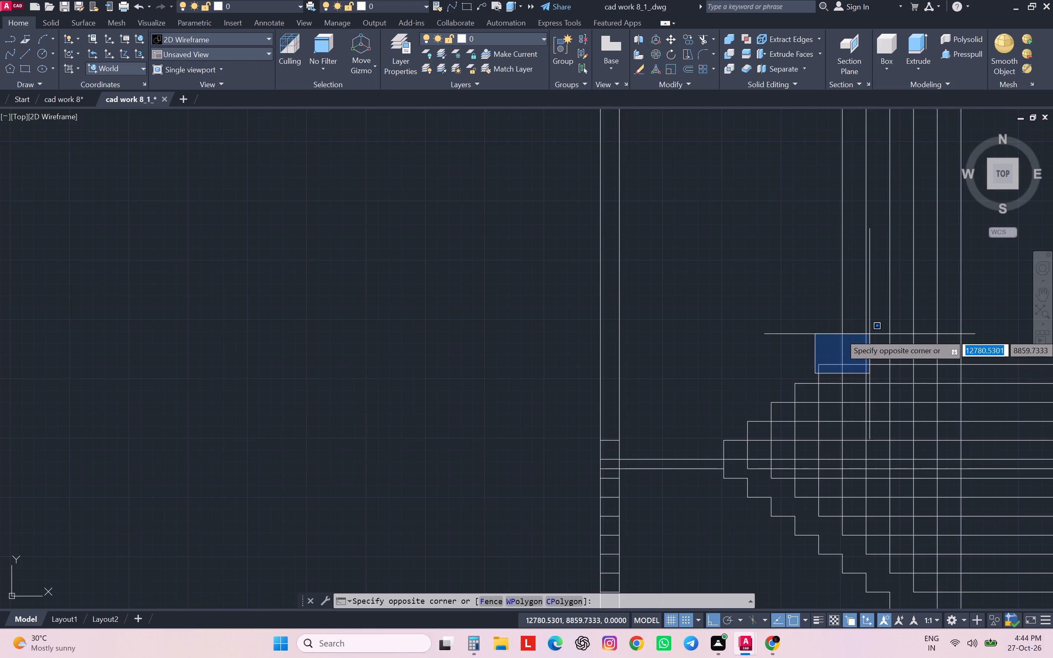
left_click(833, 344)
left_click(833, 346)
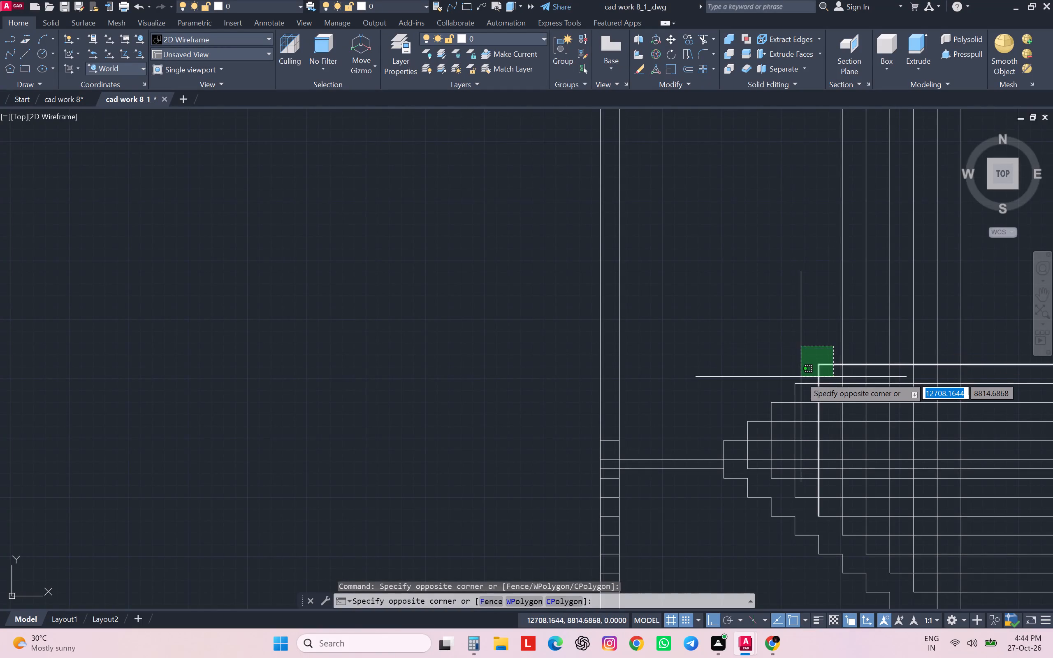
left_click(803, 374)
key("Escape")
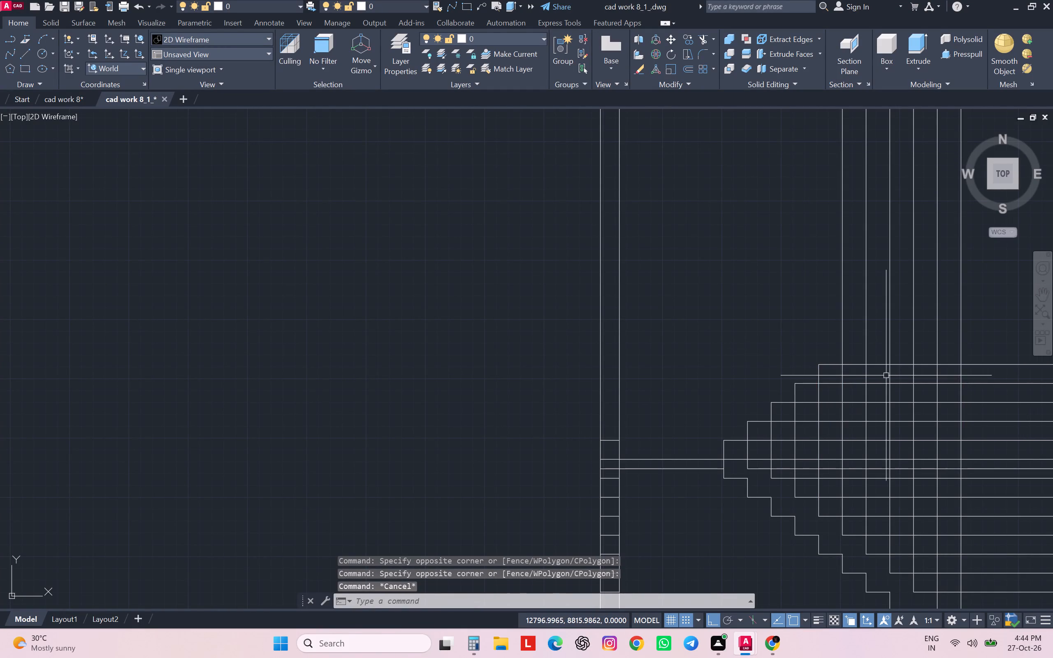
Fence-trim the line segments just inside the ascending steps, from the landing to the top step, leaving a clean stepped edge.
middle_click_drag(887, 375, 845, 399)
type("TR")
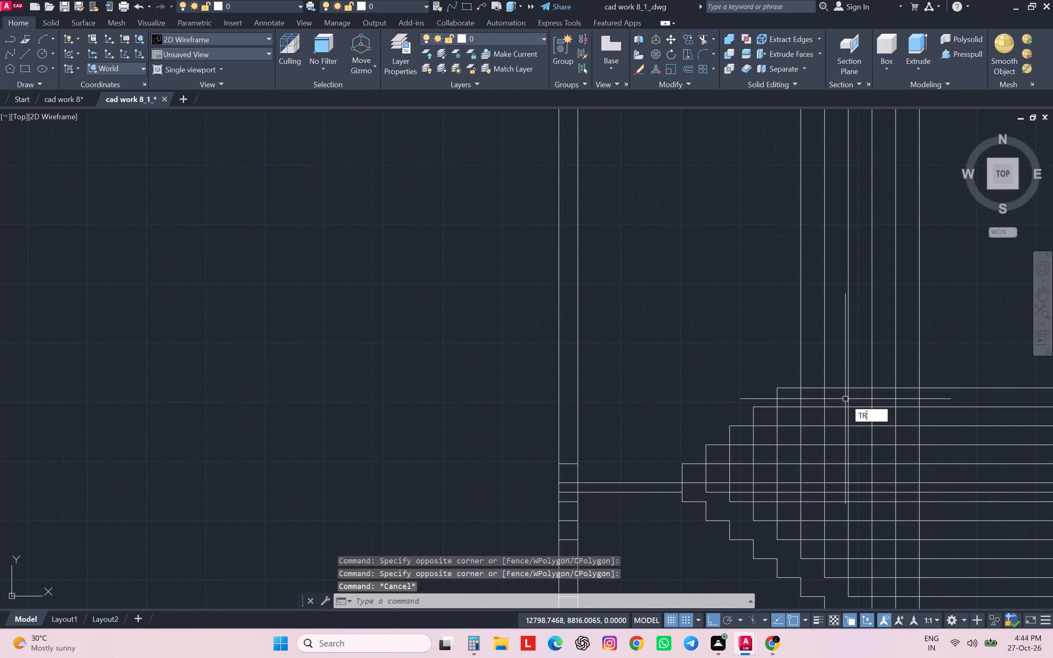
key("space")
scroll(778, 422, "up", 3)
scroll(710, 420, "down", 3)
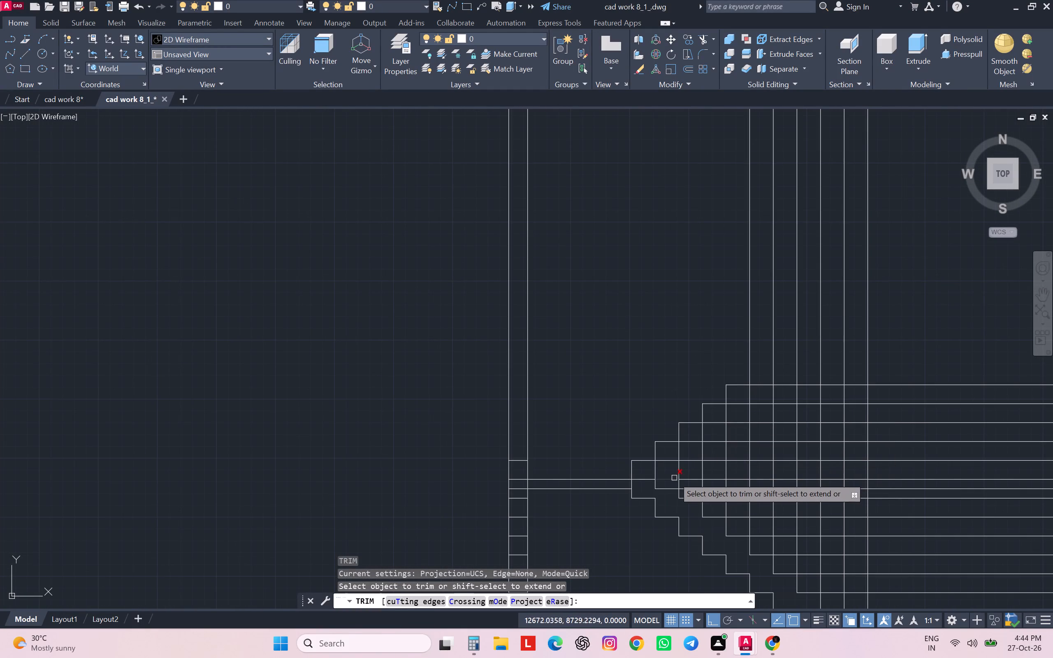
scroll(674, 477, "up", 1)
left_click(636, 472)
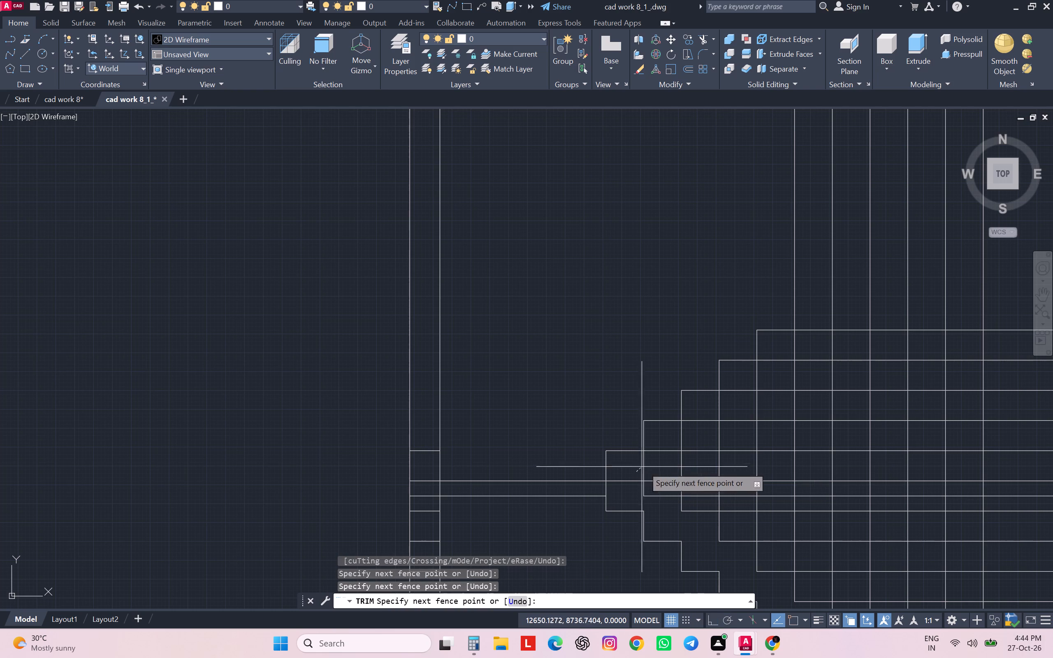
left_click(803, 341)
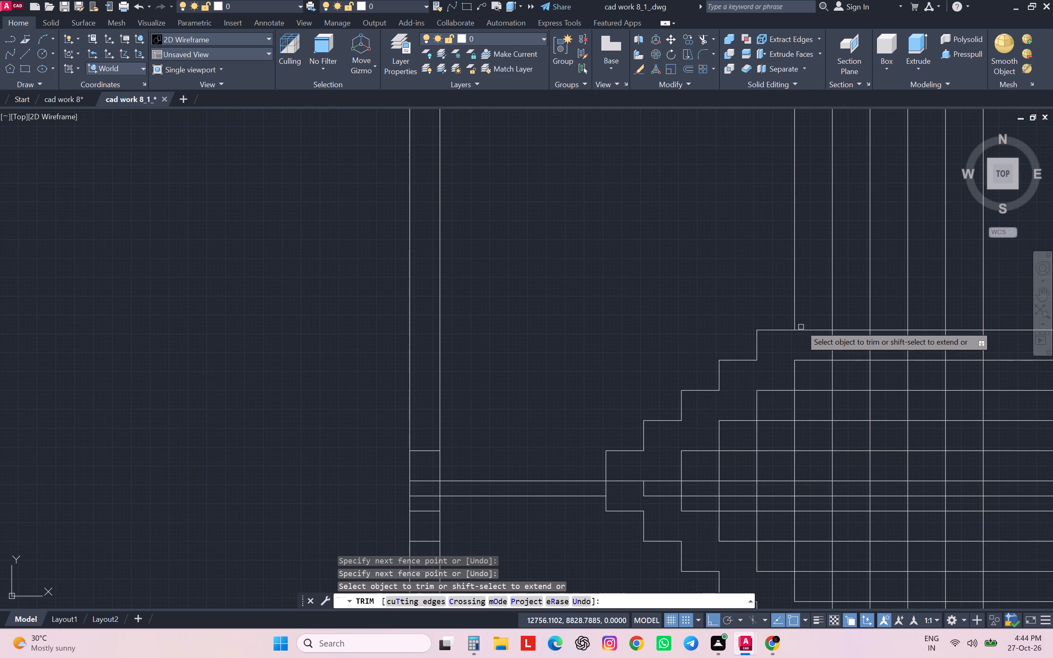
Trim away the vertical projection lines extending above the upper flight's topmost horizontal line.
scroll(777, 303, "down", 2)
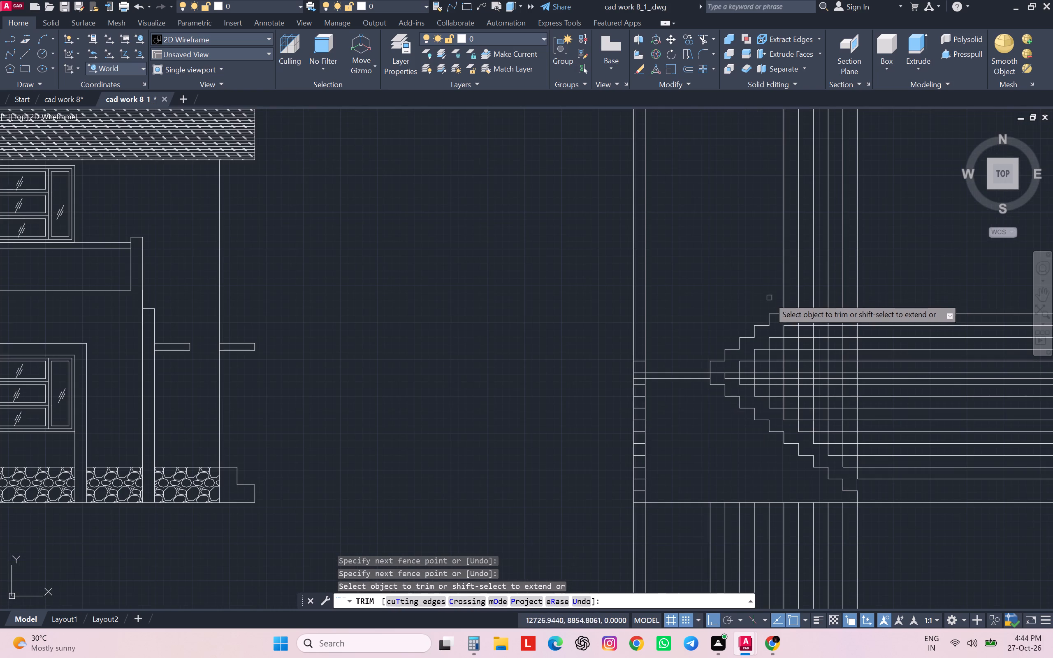
left_click_drag(768, 291, 787, 284)
left_click(790, 274)
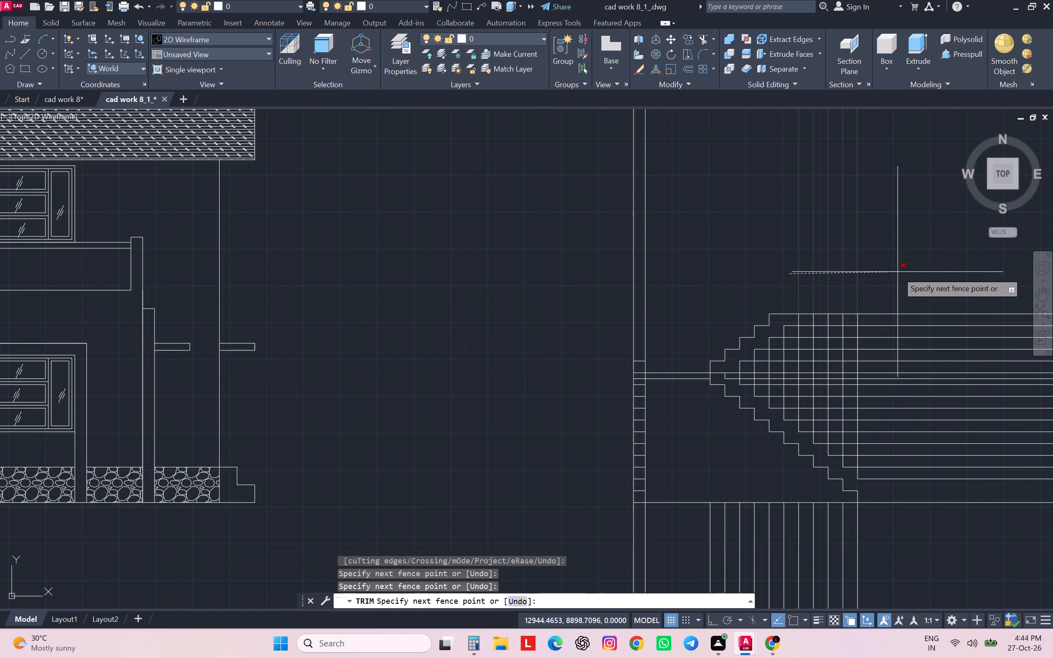
left_click(898, 272)
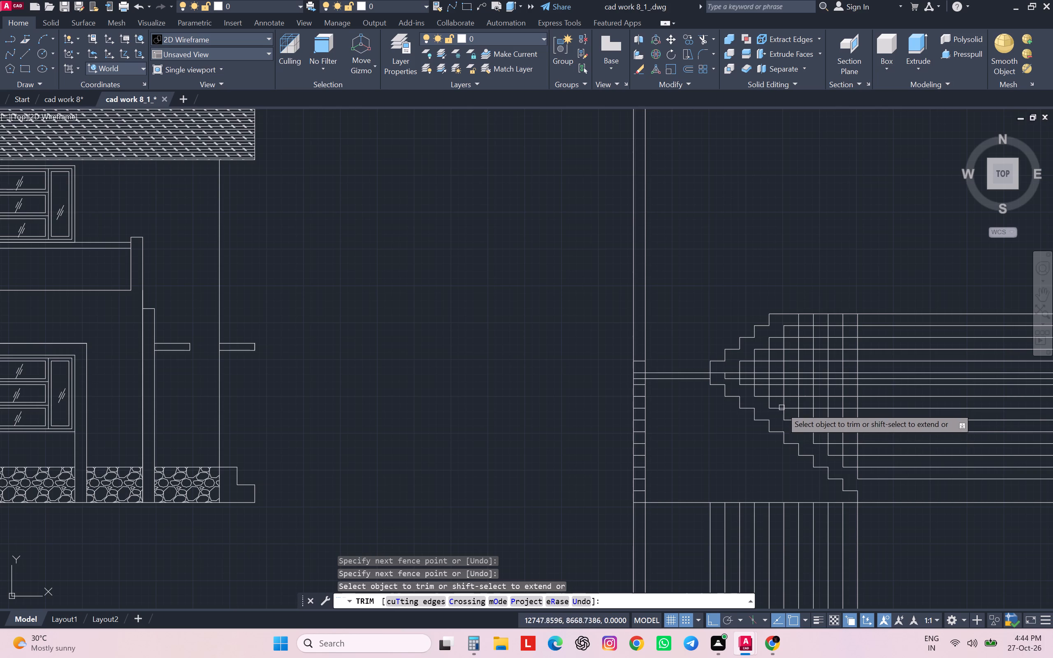
Trim the leftover horizontal segments beside the upper flight's top riser and just past the landing slab's stair edge.
scroll(788, 331, "up", 2)
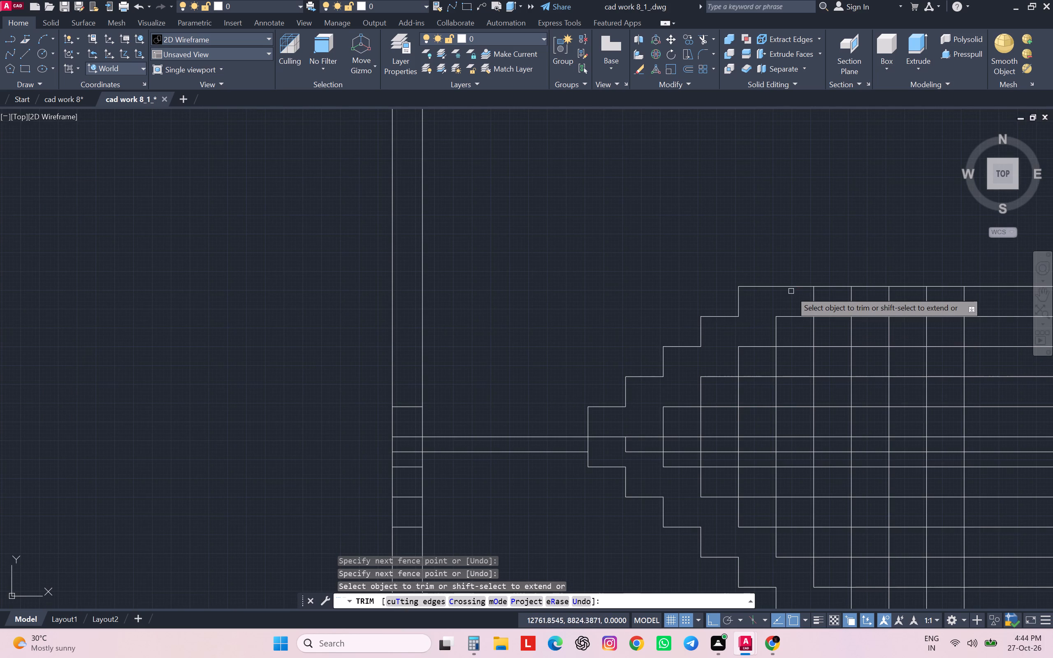
left_click(793, 287)
scroll(794, 285, "down", 2)
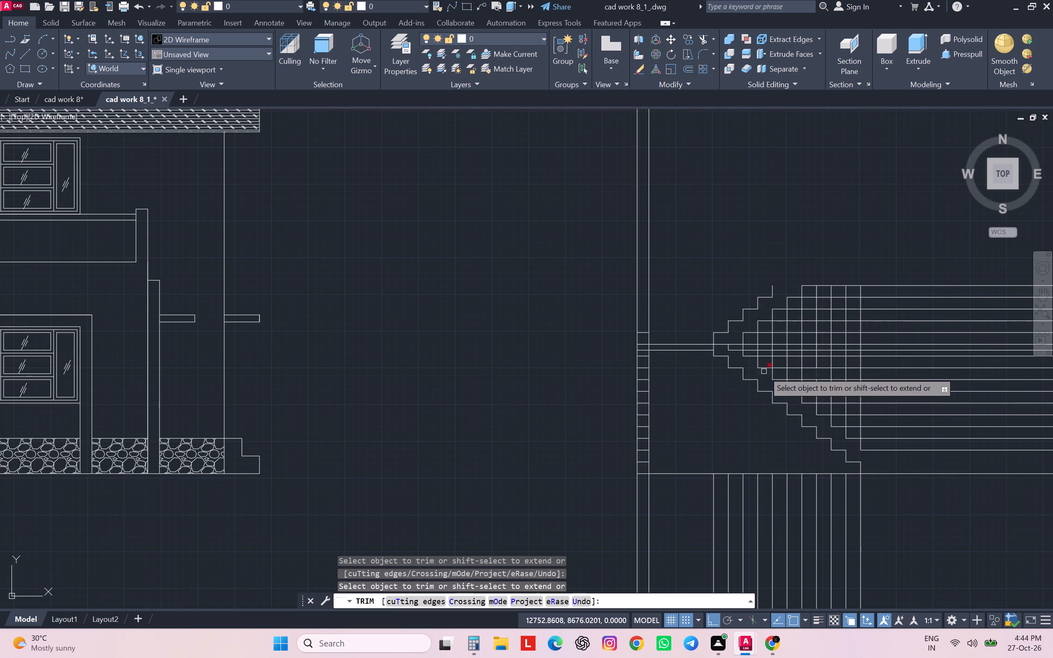
left_click(718, 345)
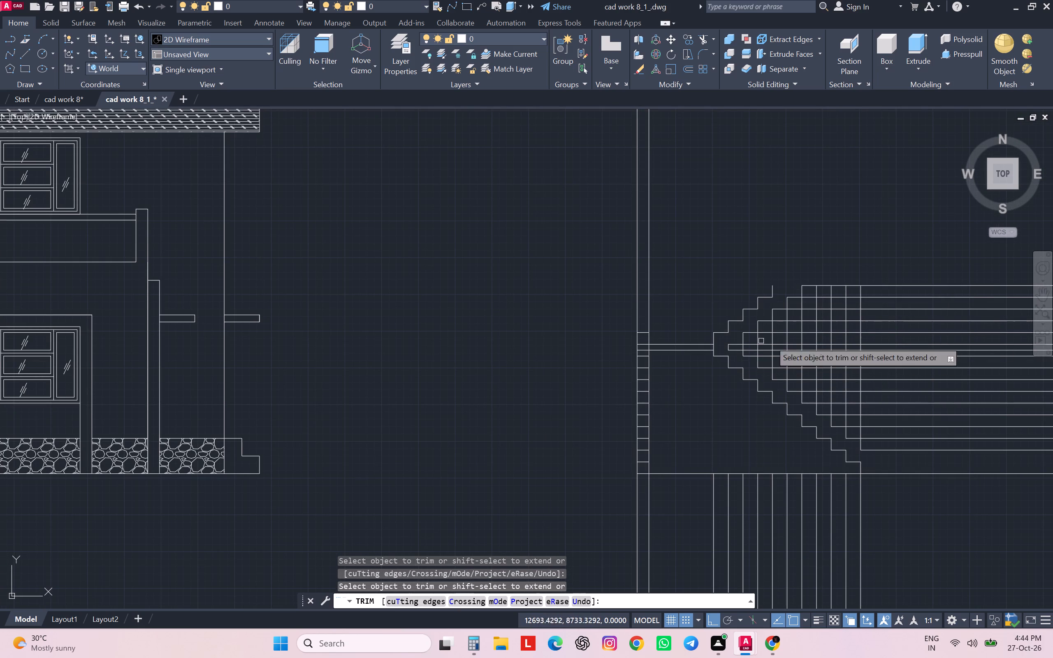
Examine the staircase and landing in the reference Section A-A image against the drawn stair profile.
scroll(739, 354, "up", 3)
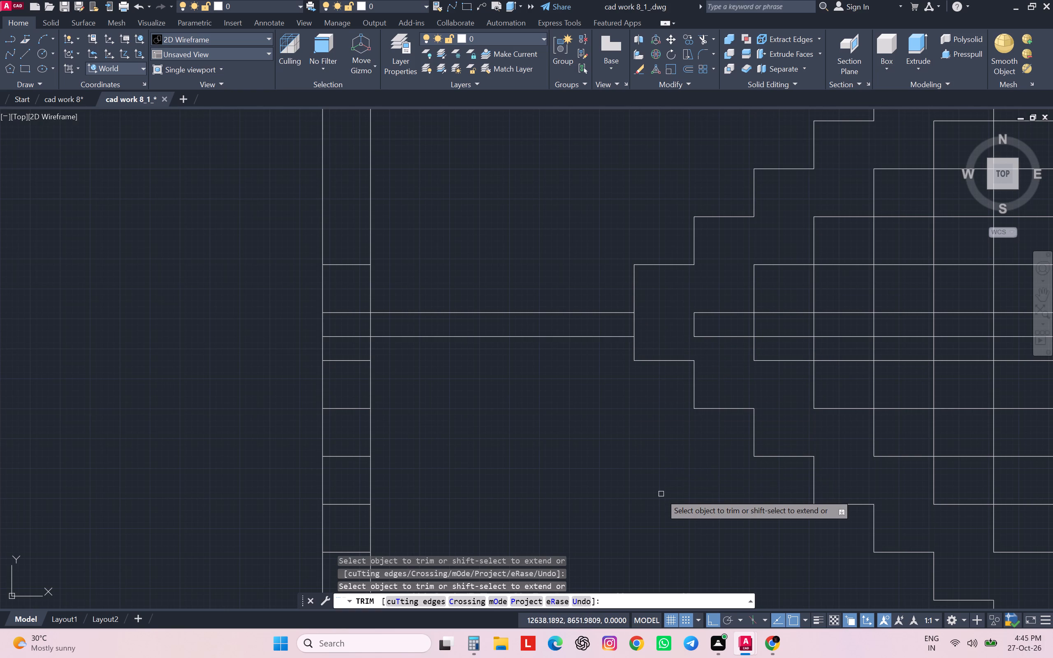
scroll(717, 479, "down", 2)
middle_click_drag(718, 477, 806, 378)
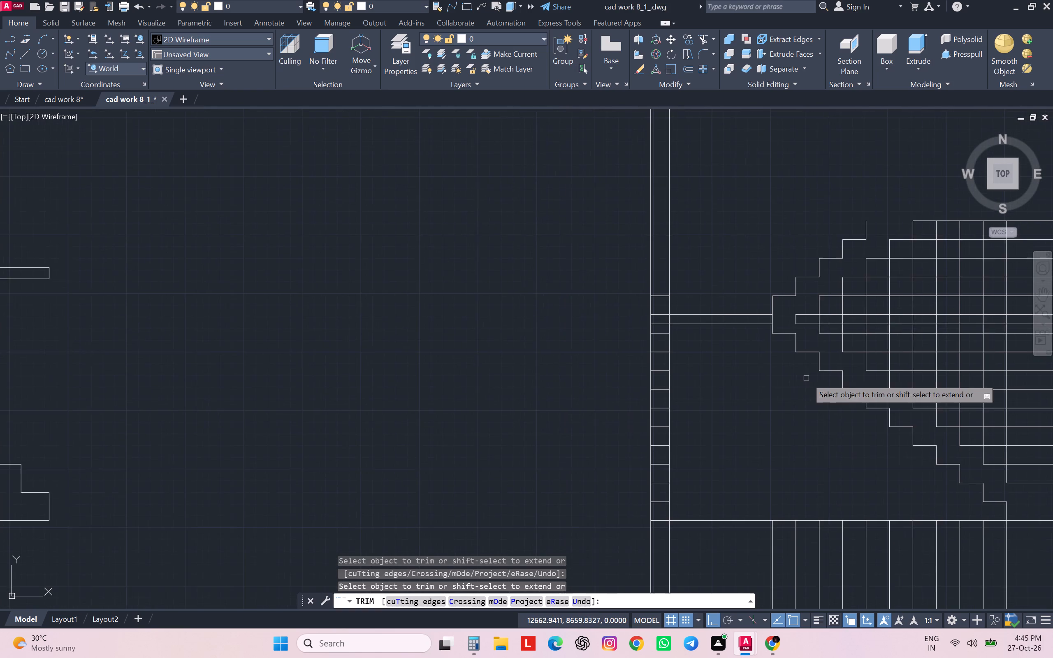
scroll(806, 378, "down", 2)
scroll(407, 389, "down", 4)
scroll(445, 375, "up", 2)
scroll(272, 483, "up", 1)
scroll(283, 474, "down", 1)
scroll(302, 456, "up", 1)
middle_click_drag(302, 455, 516, 355)
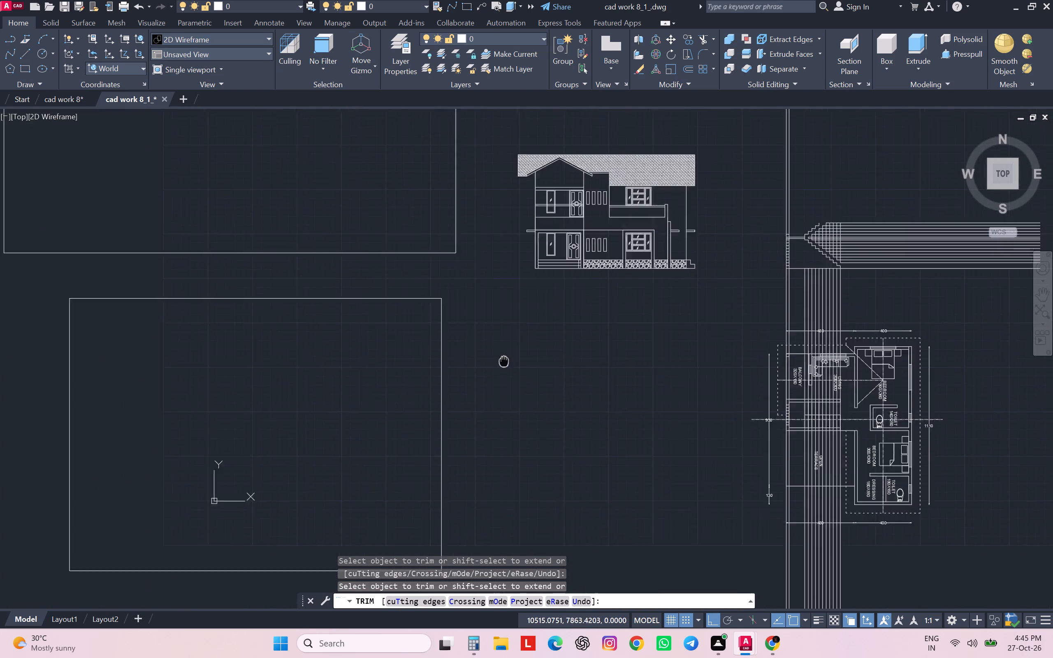
middle_click_drag(516, 355, 531, 347)
scroll(510, 363, "down", 1)
scroll(388, 445, "up", 4)
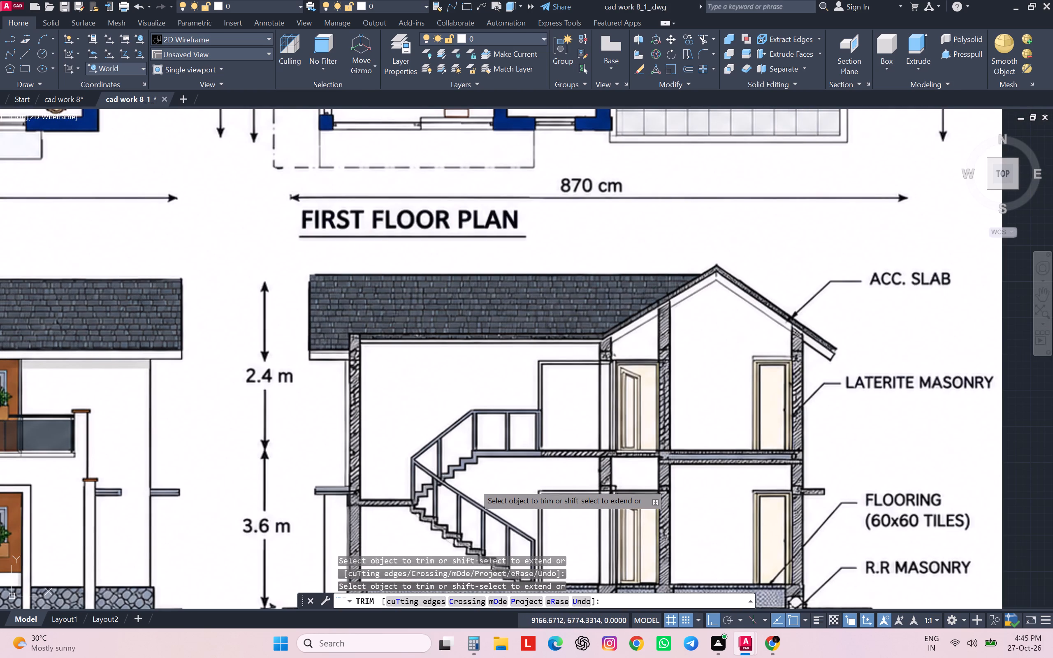
scroll(493, 420, "up", 1)
scroll(493, 420, "down", 3)
middle_click_drag(715, 415, 536, 401)
scroll(535, 401, "down", 2)
middle_click_drag(693, 366, 418, 352)
scroll(412, 352, "down", 2)
scroll(533, 264, "up", 4)
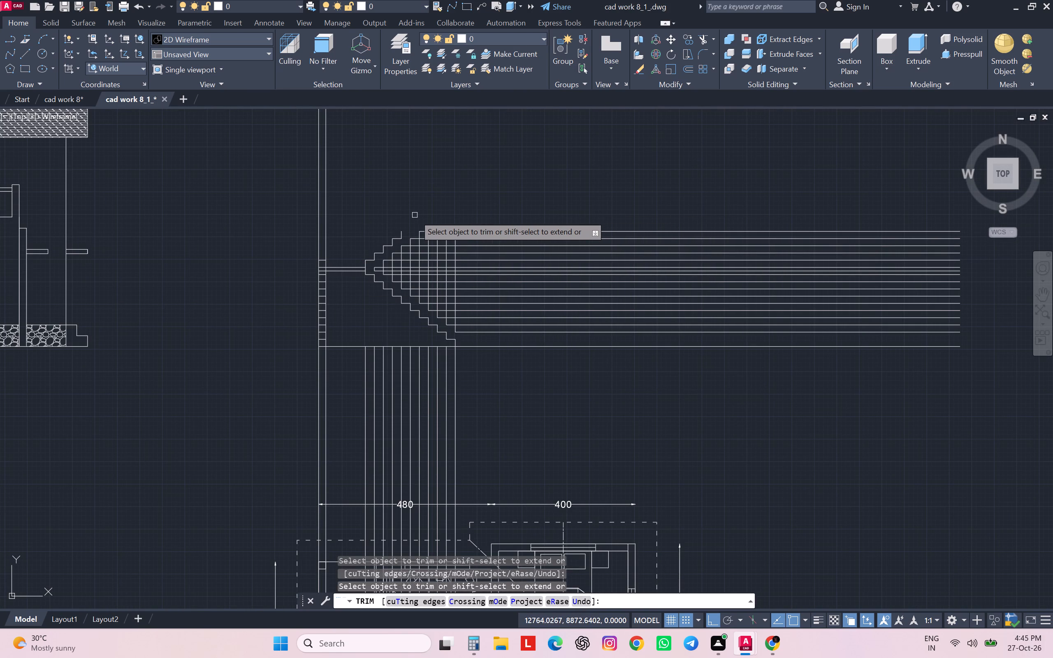
Fence-trim the horizontal projection lines extending beyond the stair's outermost vertical line, keeping the ground line.
middle_click(478, 220)
left_click(478, 220)
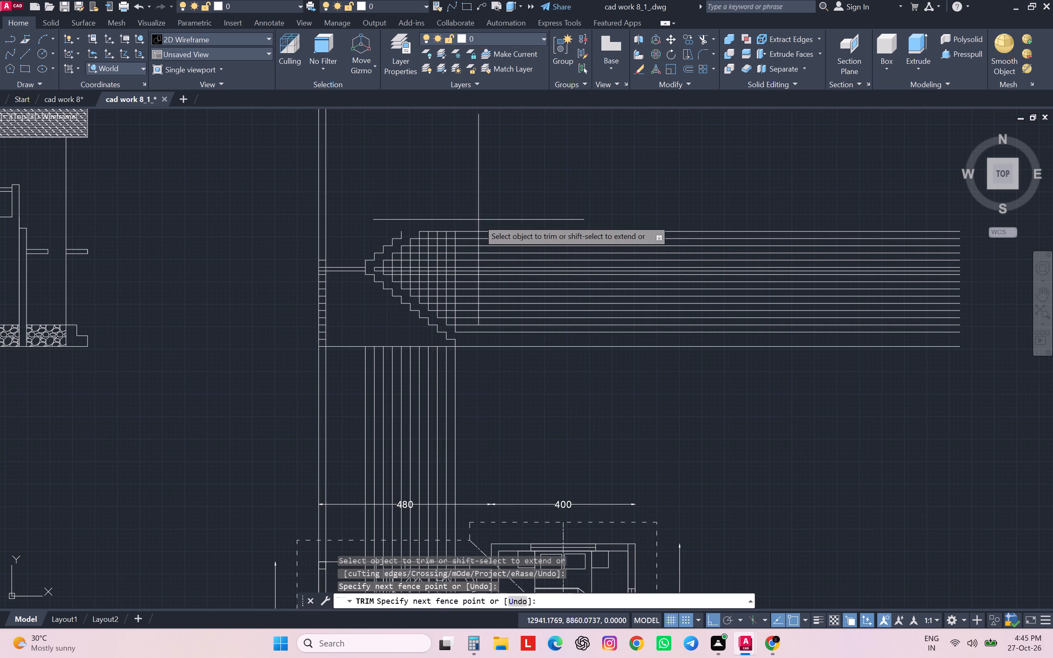
left_click(477, 337)
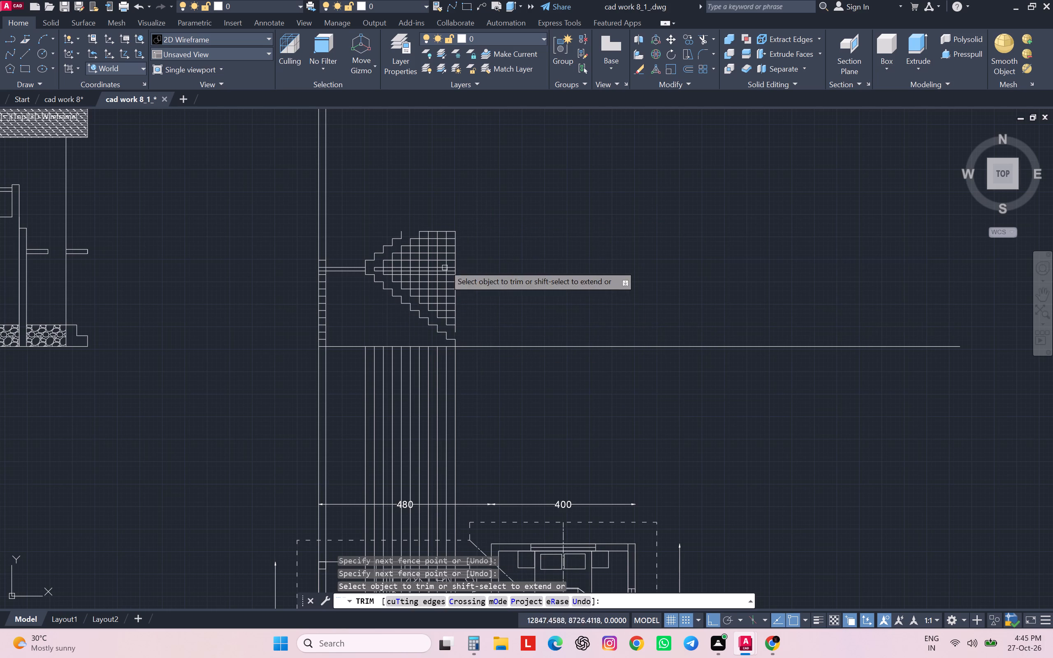
key("Escape")
key("Escape")
Erase the leftover grid of horizontal and vertical projection lines between the upper and lower stair flights.
left_click(464, 226)
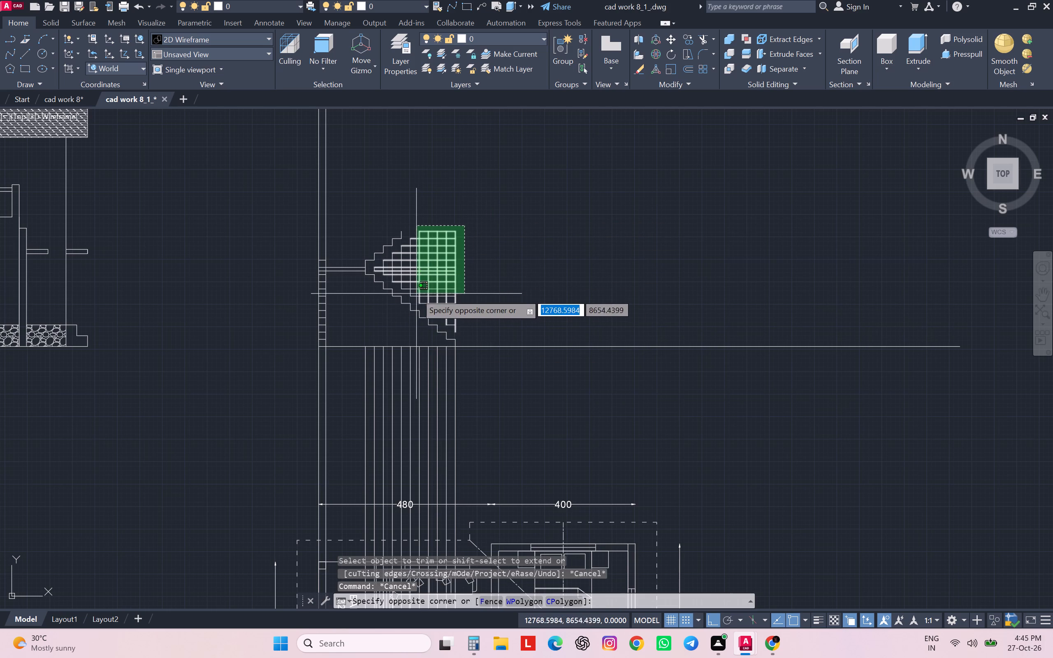
left_click(440, 327)
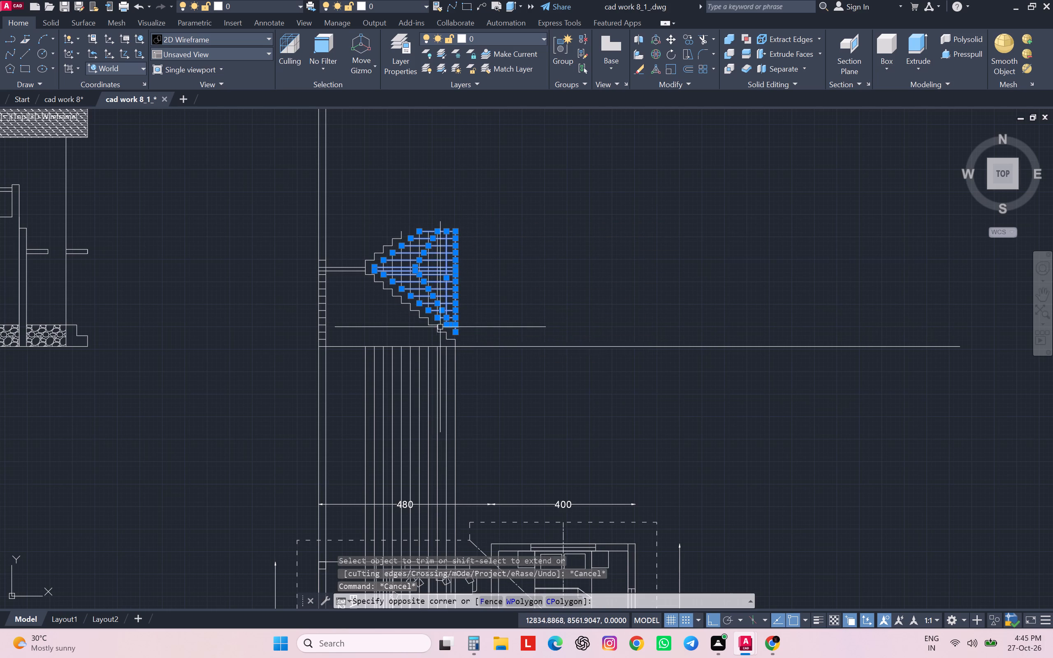
key("Delete")
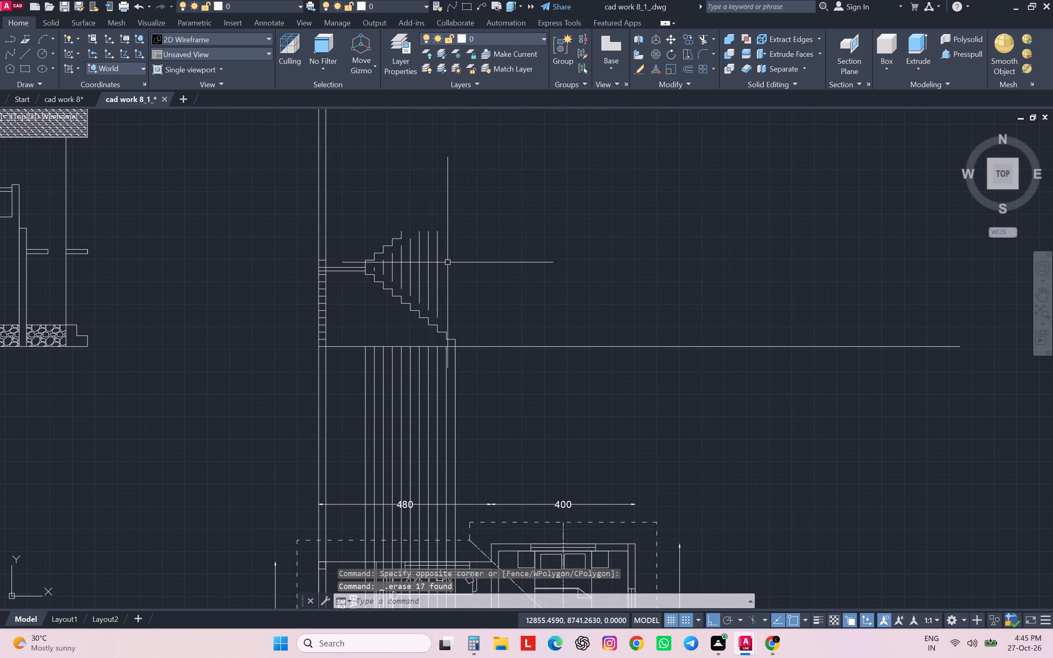
left_click(447, 262)
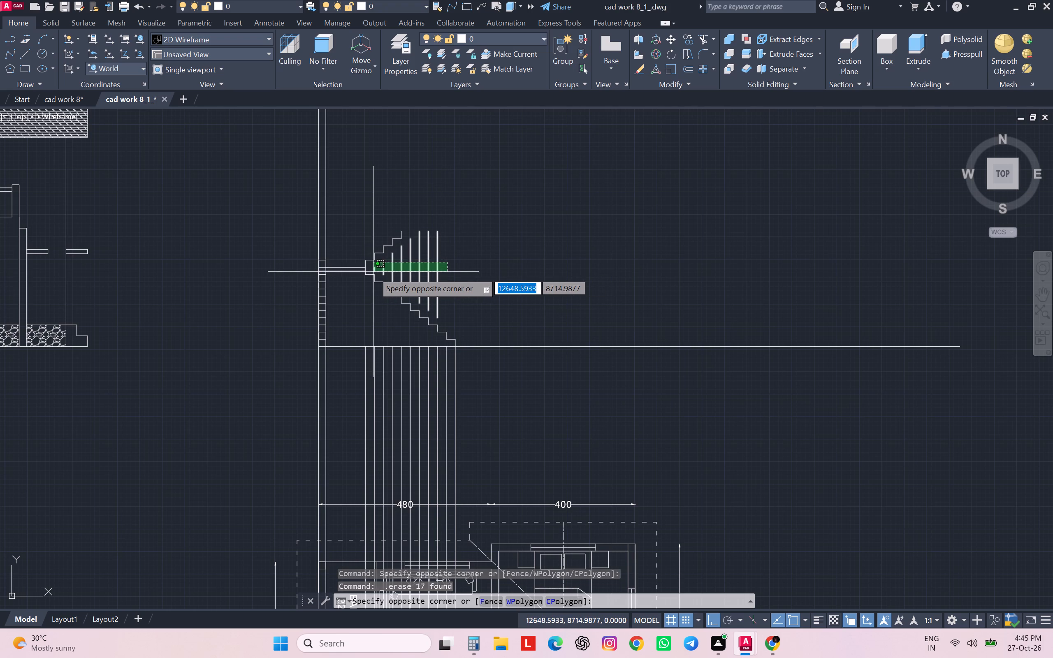
left_click(373, 272)
key("Delete")
Fence-trim the short horizontal segments crossing between the two wall lines, from above the landing down to ground level.
middle_click_drag(618, 330, 737, 314)
scroll(737, 314, "up", 1)
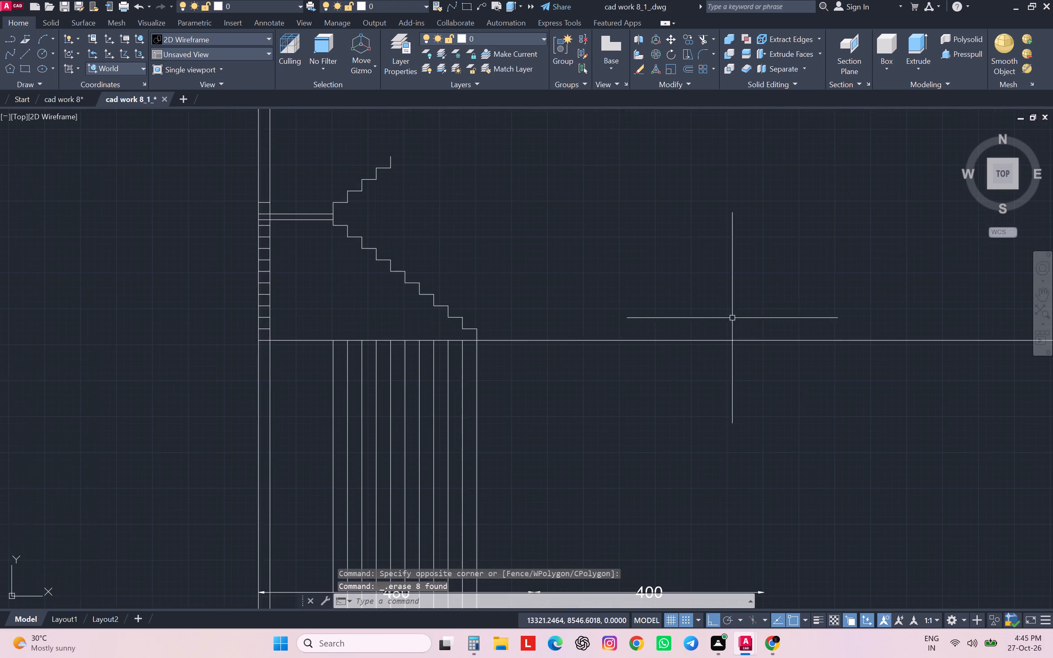
scroll(273, 294, "up", 3)
scroll(273, 294, "down", 6)
scroll(273, 294, "up", 1)
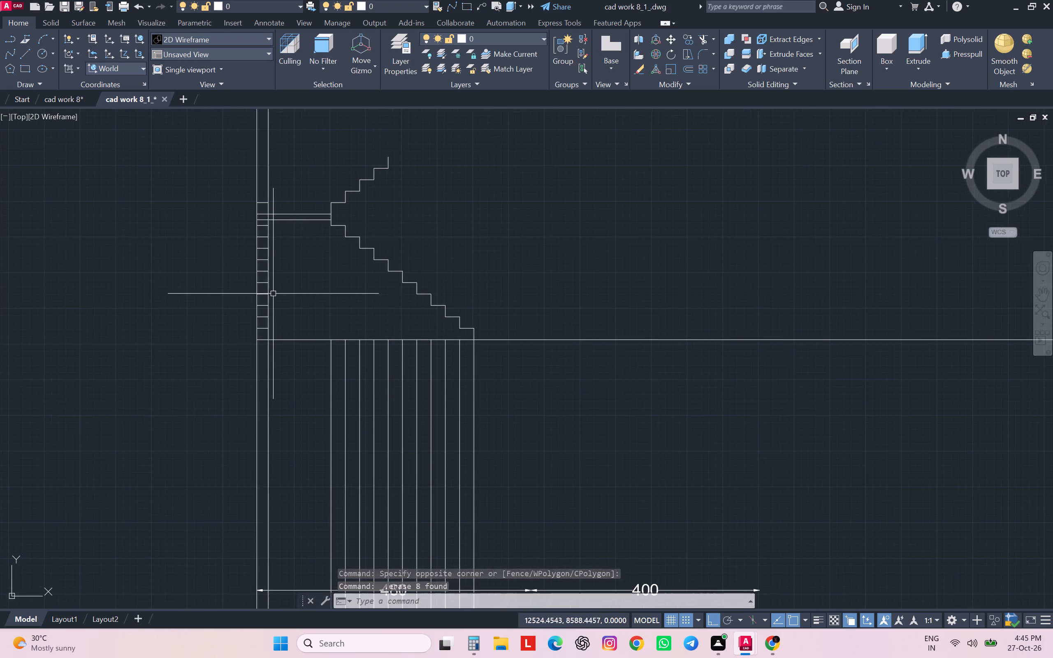
scroll(251, 169, "up", 3)
scroll(252, 169, "down", 1)
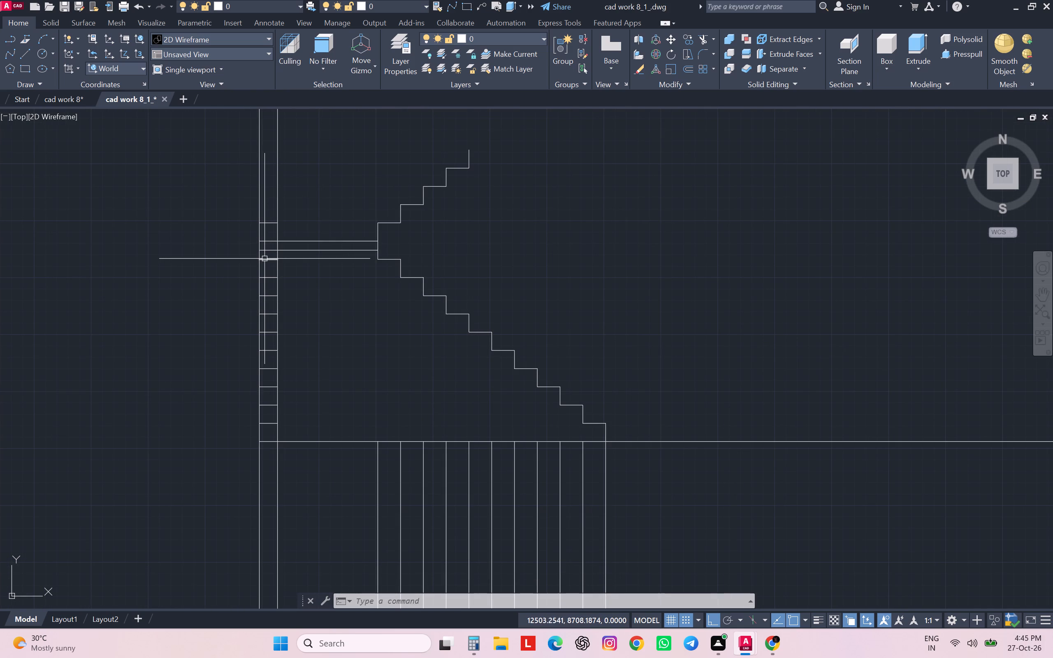
key("t")
key("r")
key("space")
left_click(271, 214)
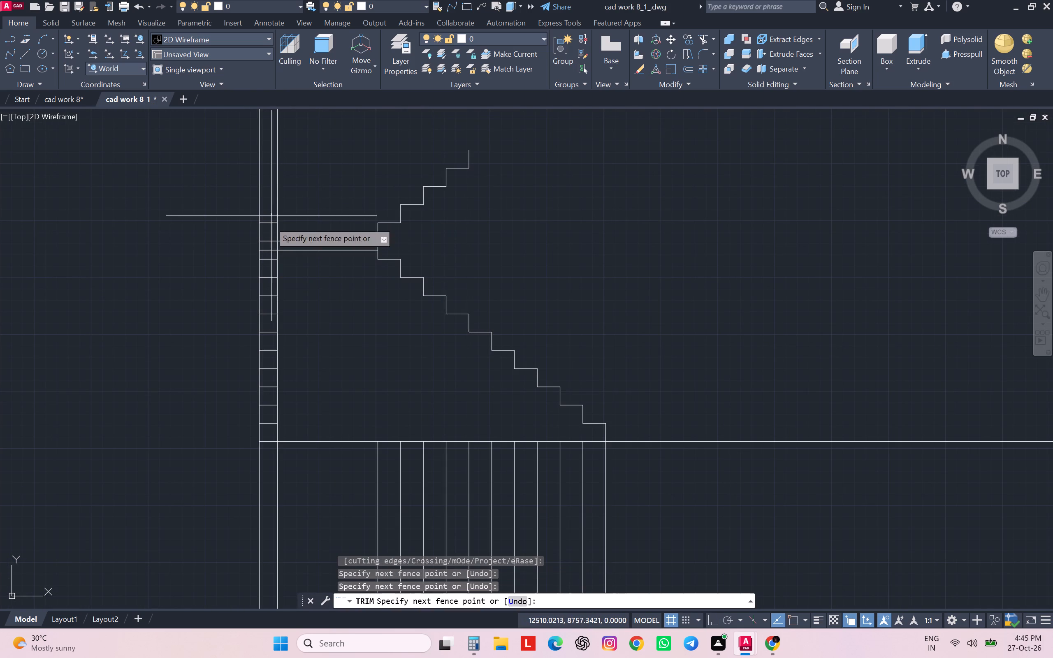
left_click(267, 454)
scroll(316, 379, "down", 1)
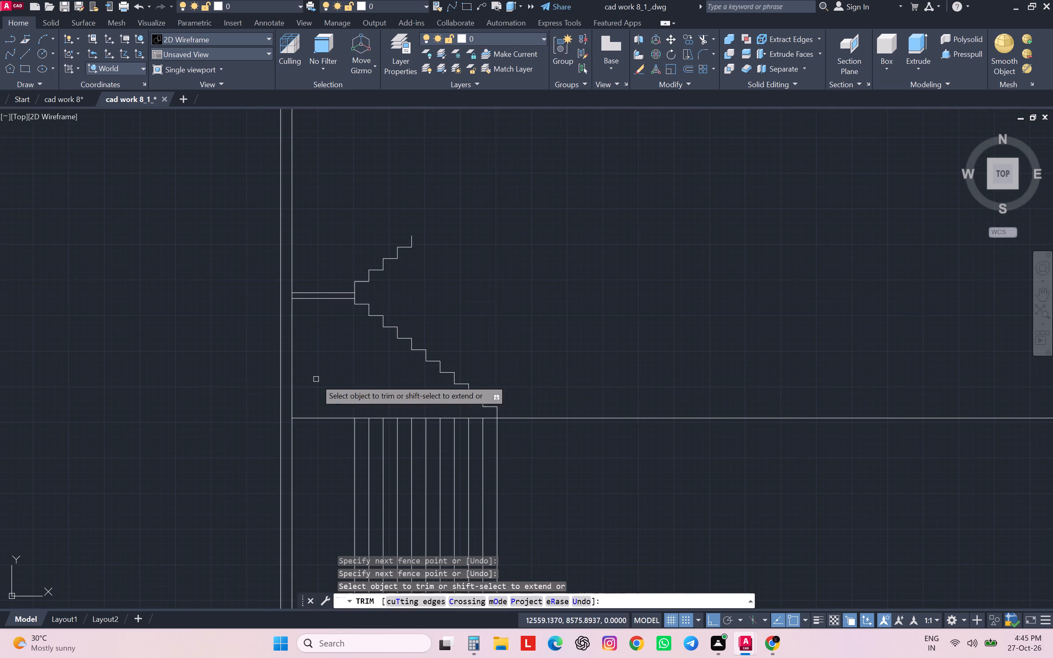
key("Escape")
key("Escape")
key("Escape")
key("Escape")
key("Escape")
key("Escape")
Erase the eleven vertical projection rays running from the stair section down through the rotated floor plan.
scroll(596, 327, "down", 1)
scroll(596, 327, "up", 1)
scroll(596, 327, "down", 2)
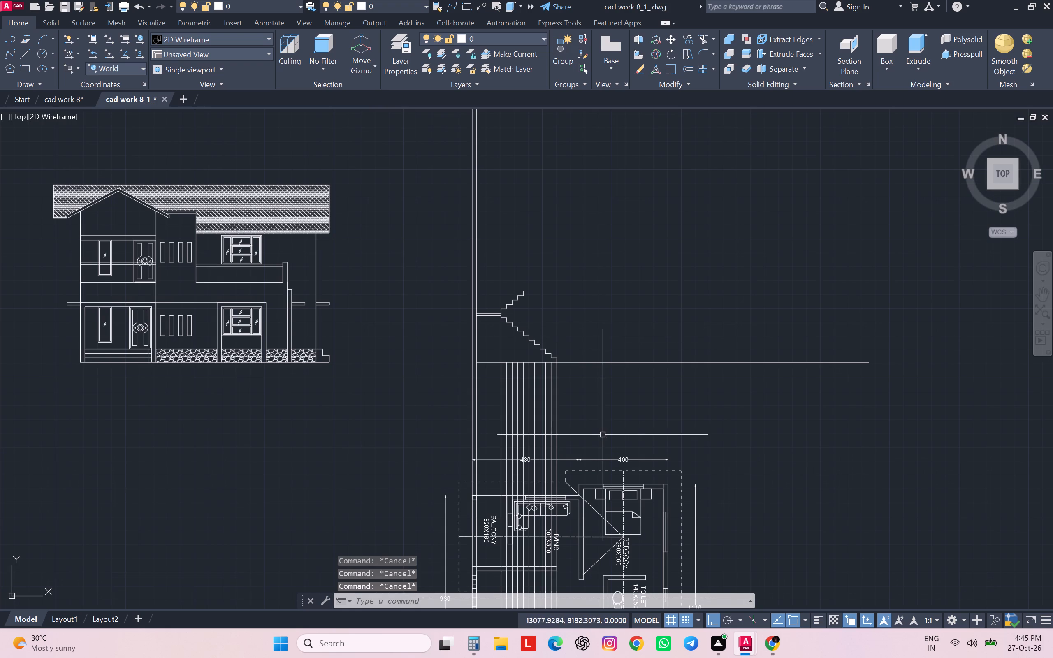
left_click_drag(599, 426, 590, 422)
left_click(497, 433)
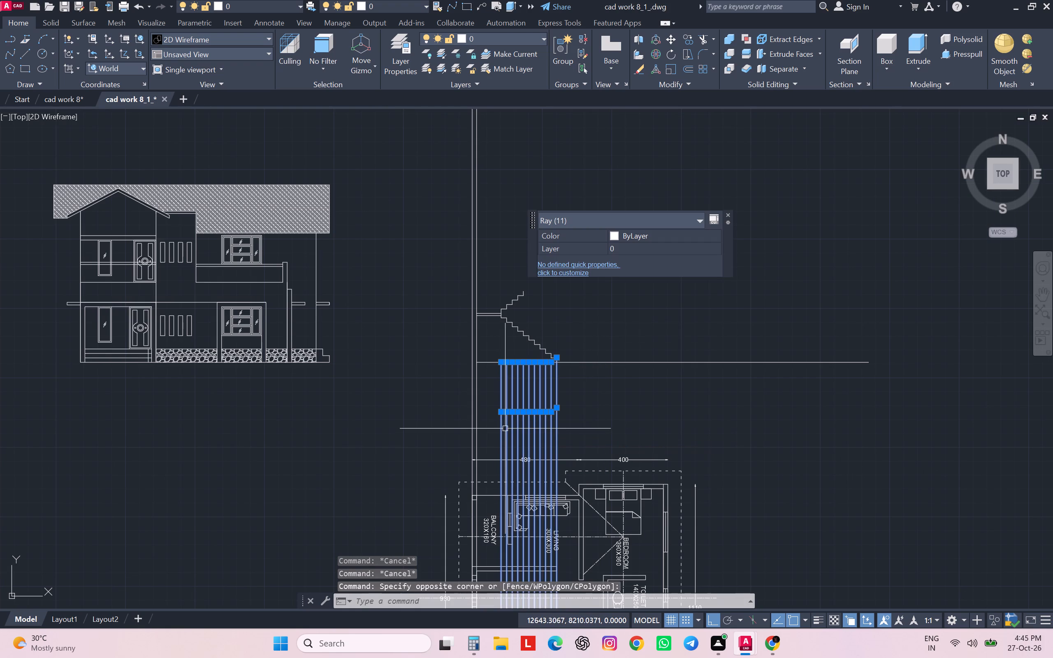
key("Home")
key("Delete")
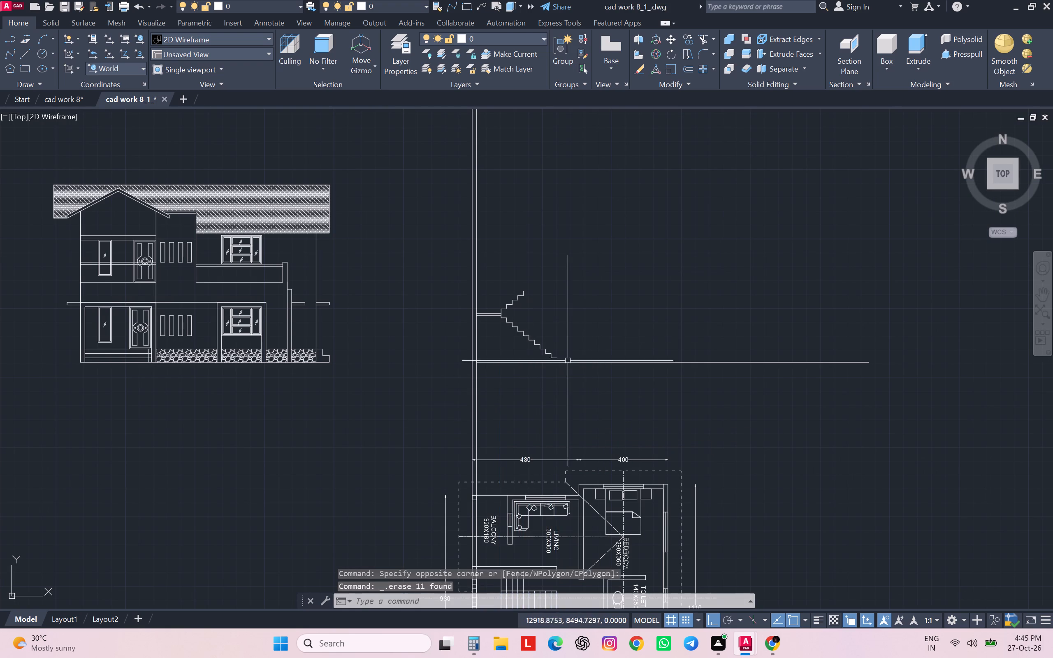
Draw the bottom riser as a vertical line from the lowest tread's end down to the ground line.
middle_click_drag(568, 333, 568, 371)
scroll(562, 380, "up", 2)
scroll(562, 380, "down", 1)
scroll(563, 424, "up", 3)
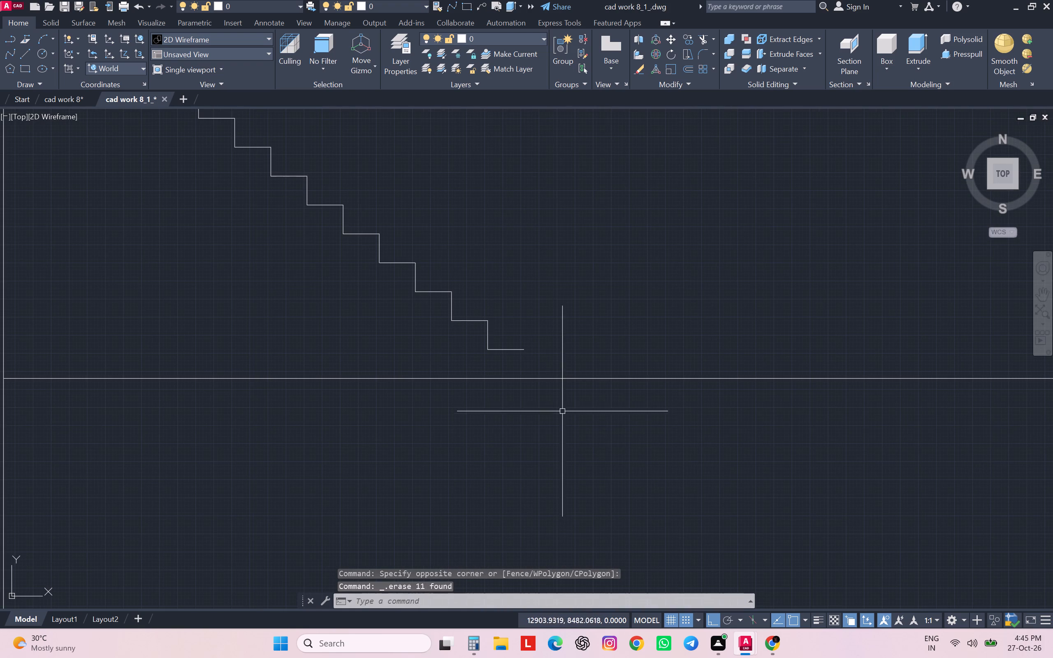
key("l")
key("Return")
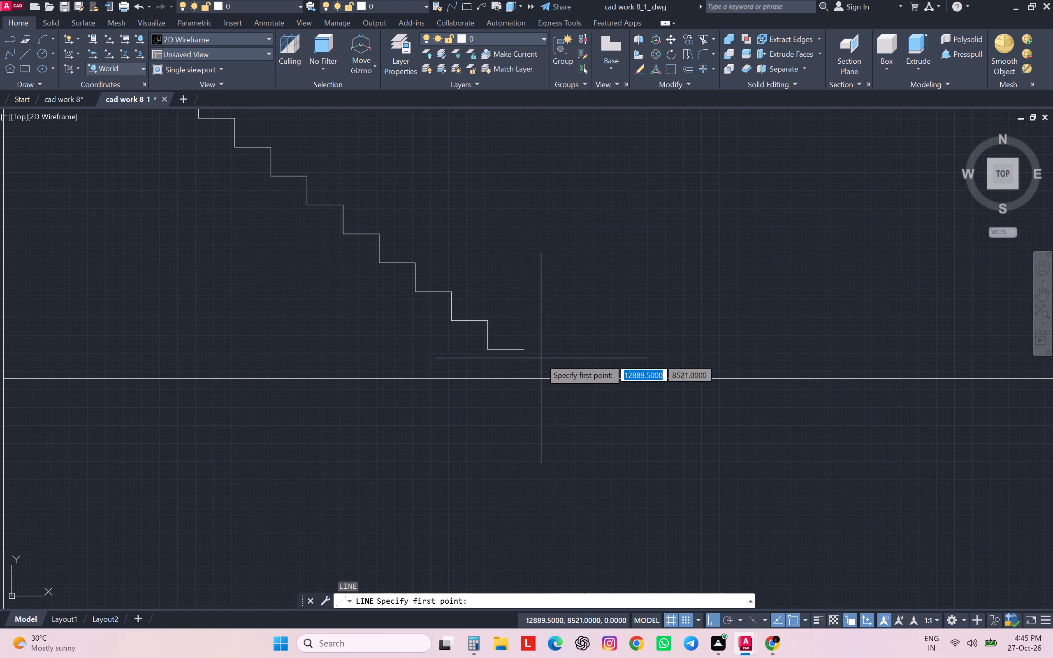
left_click(529, 354)
left_click(526, 377)
key("Escape")
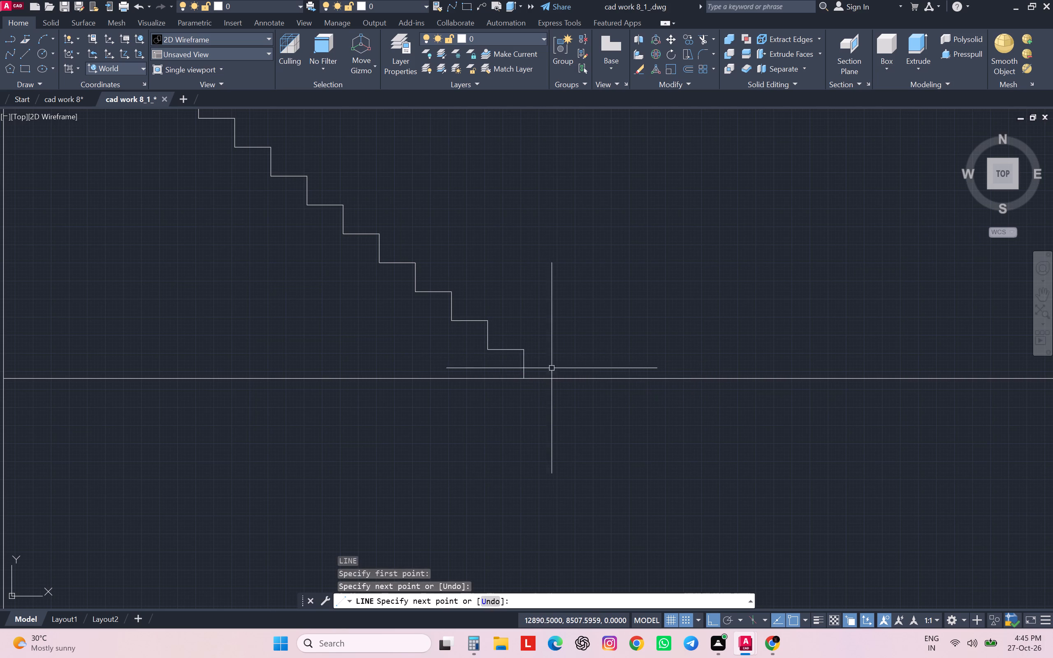
key("Escape")
Offset the bottom step's riser and tread 7.5 units to the inner side of the lower flight.
scroll(586, 370, "down", 2)
middle_click_drag(586, 370, 675, 393)
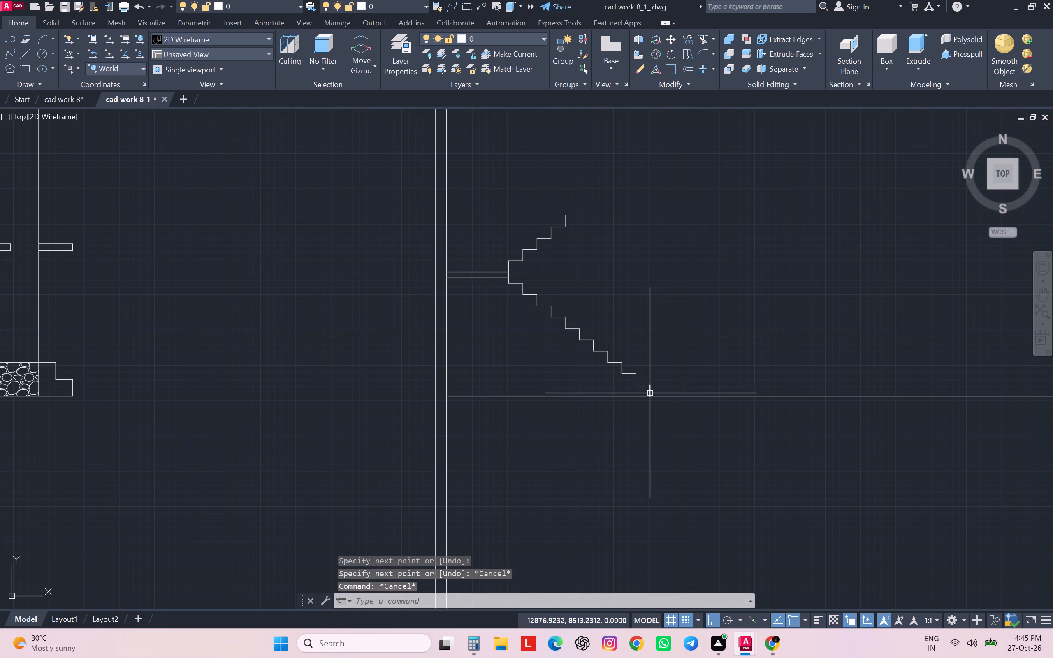
scroll(657, 388, "up", 3)
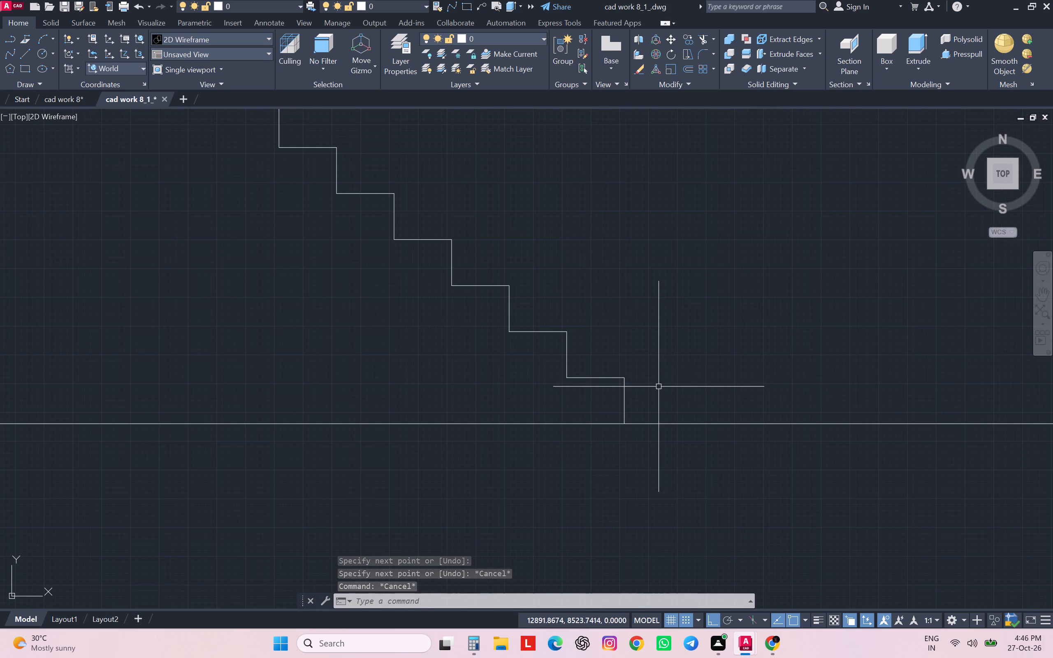
key("o")
key("Return")
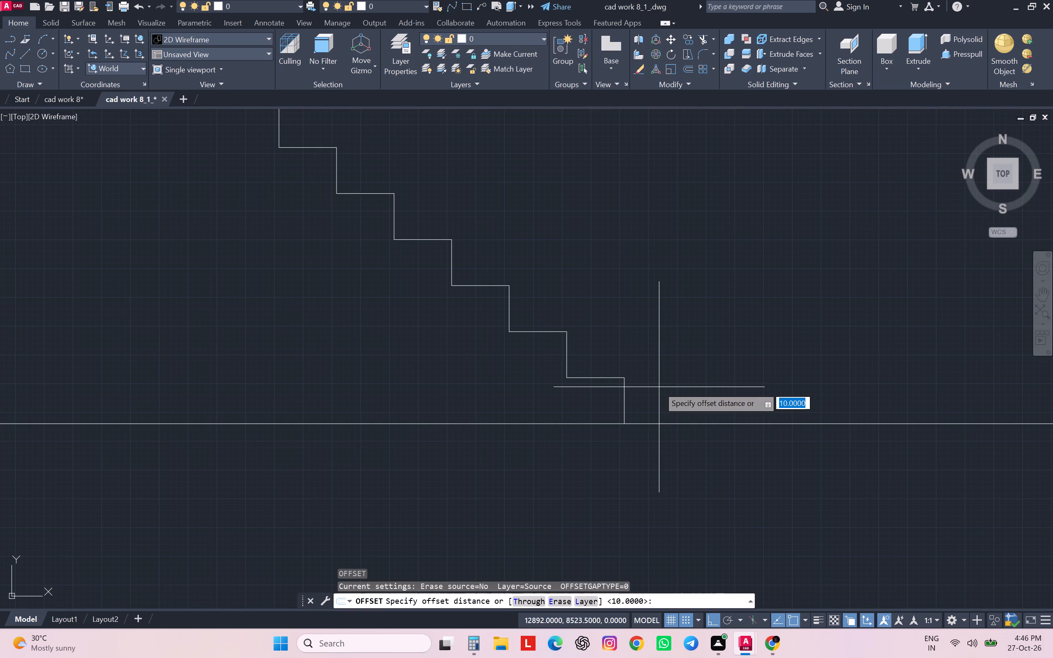
type("7.5")
key("Return")
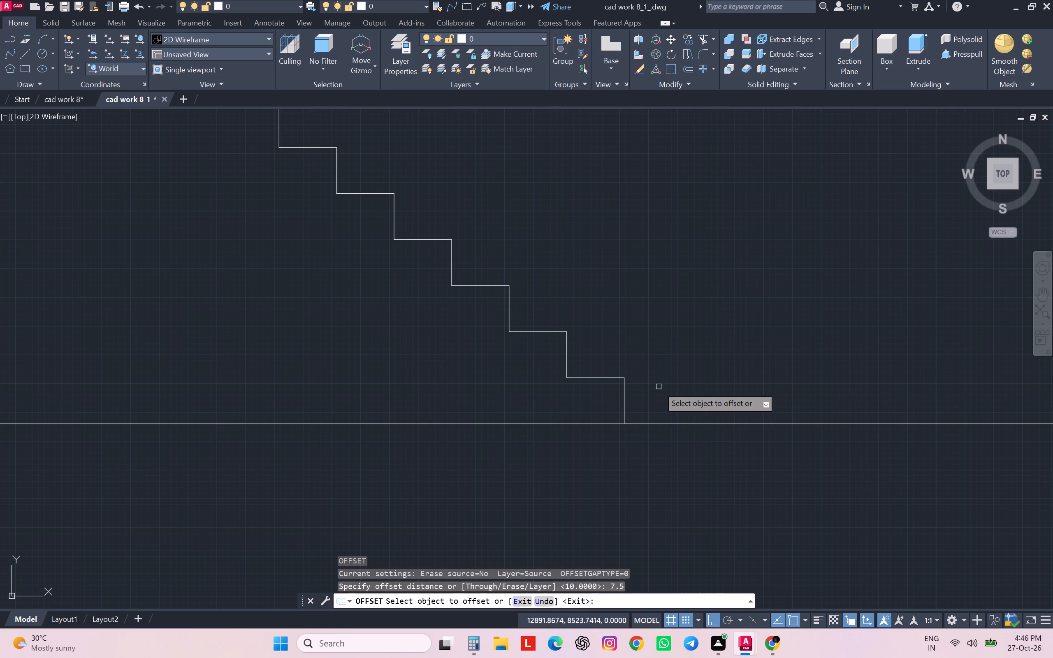
left_click(626, 405)
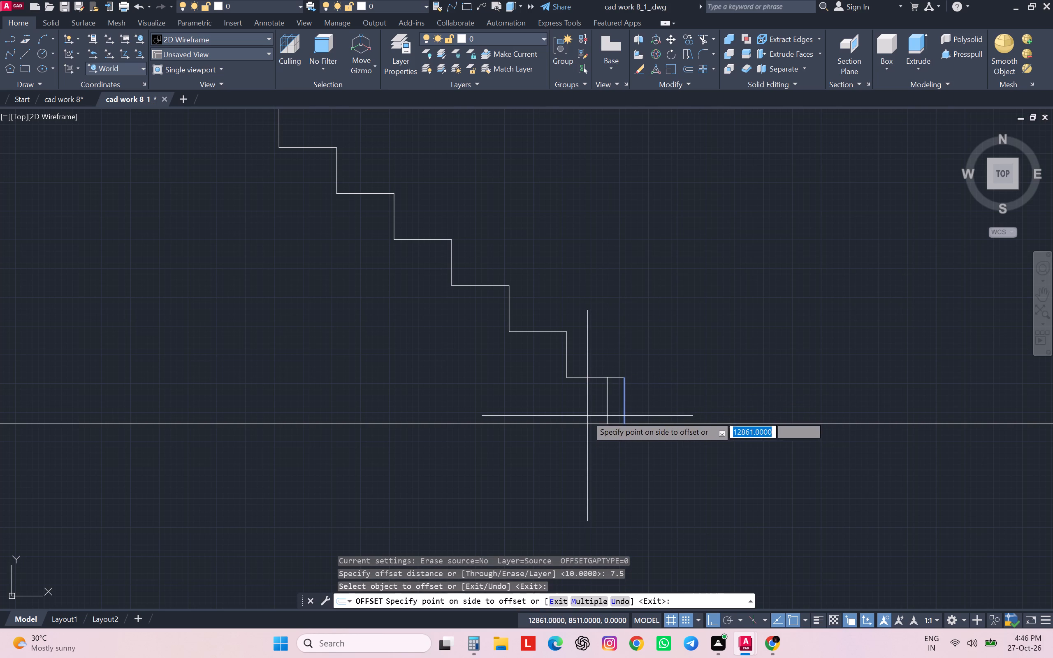
left_click_drag(587, 415, 587, 409)
left_click(591, 376)
left_click(586, 397)
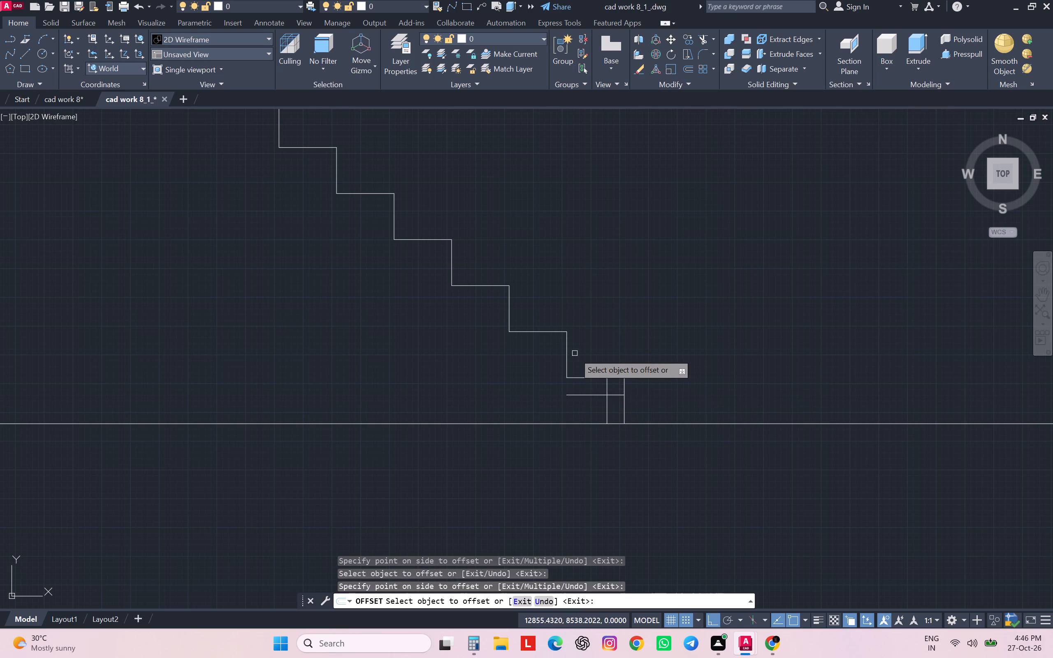
Offset the risers and treads of the second, third and fourth steps from the ground 7.5 units to the flight's inner side.
left_click(567, 353)
left_click_drag(532, 351, 532, 345)
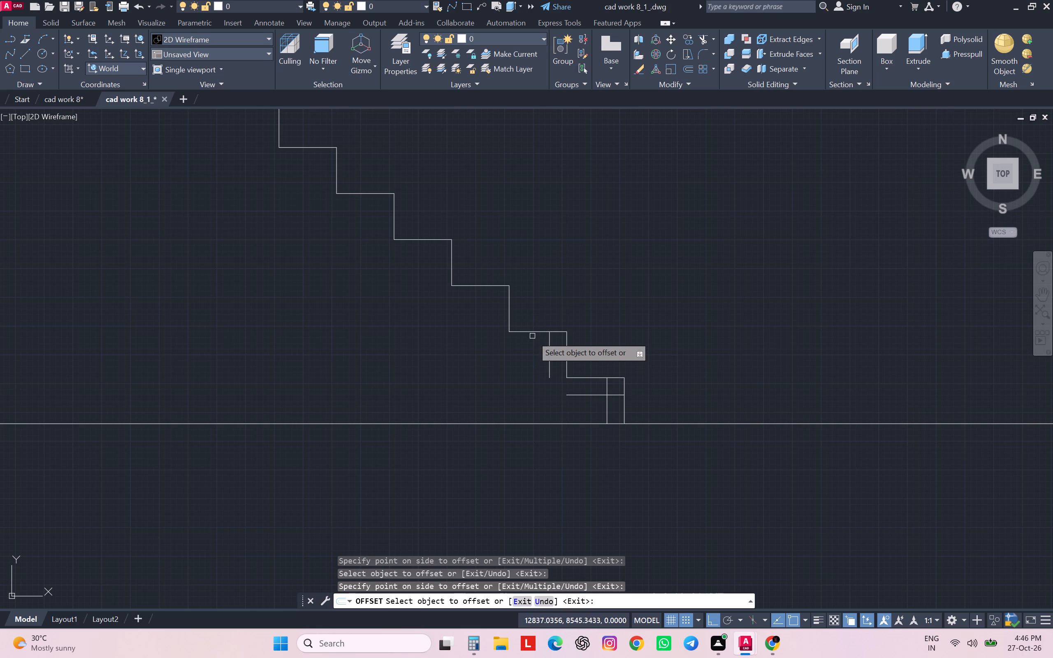
left_click(533, 334)
left_click_drag(526, 362, 525, 357)
left_click_drag(510, 313, 506, 314)
left_click(481, 317)
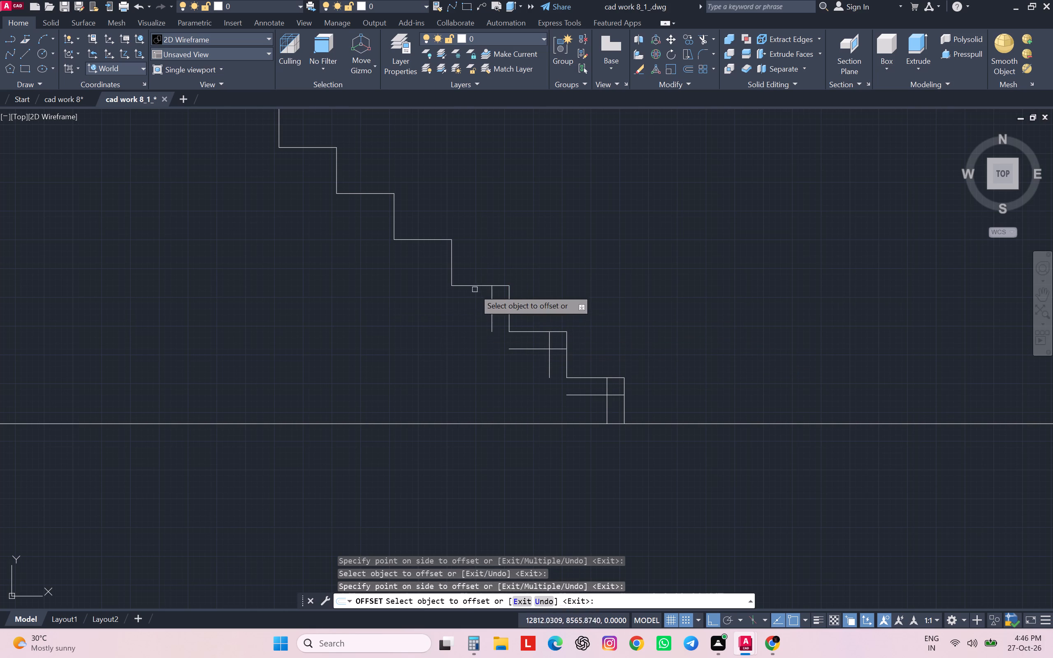
left_click(473, 286)
left_click(469, 302)
left_click(454, 264)
left_click(423, 273)
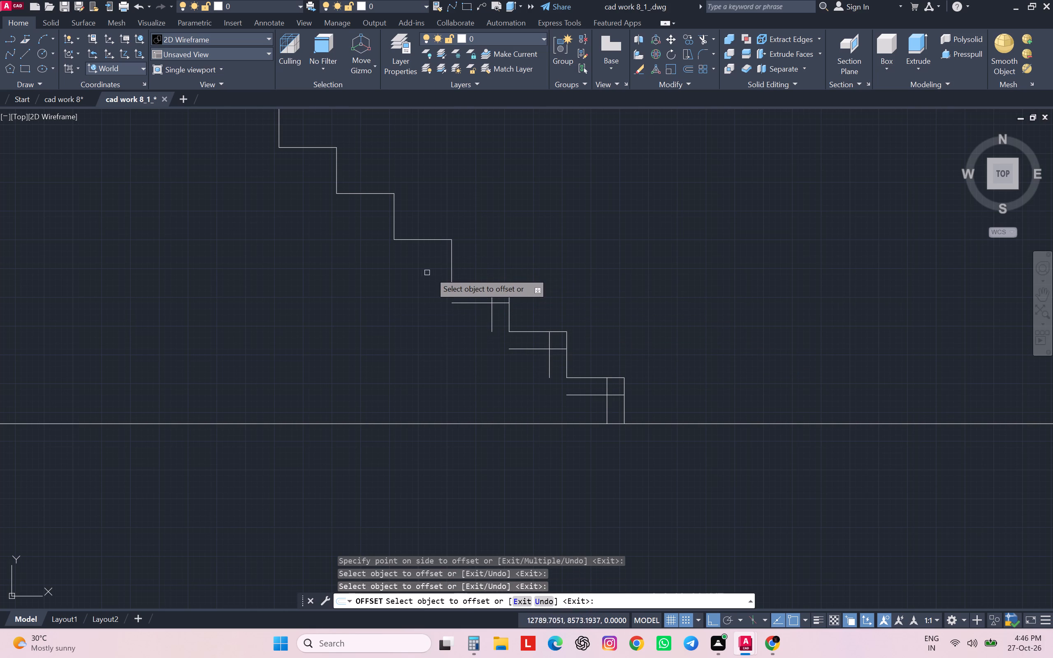
left_click_drag(453, 269, 447, 269)
left_click(433, 271)
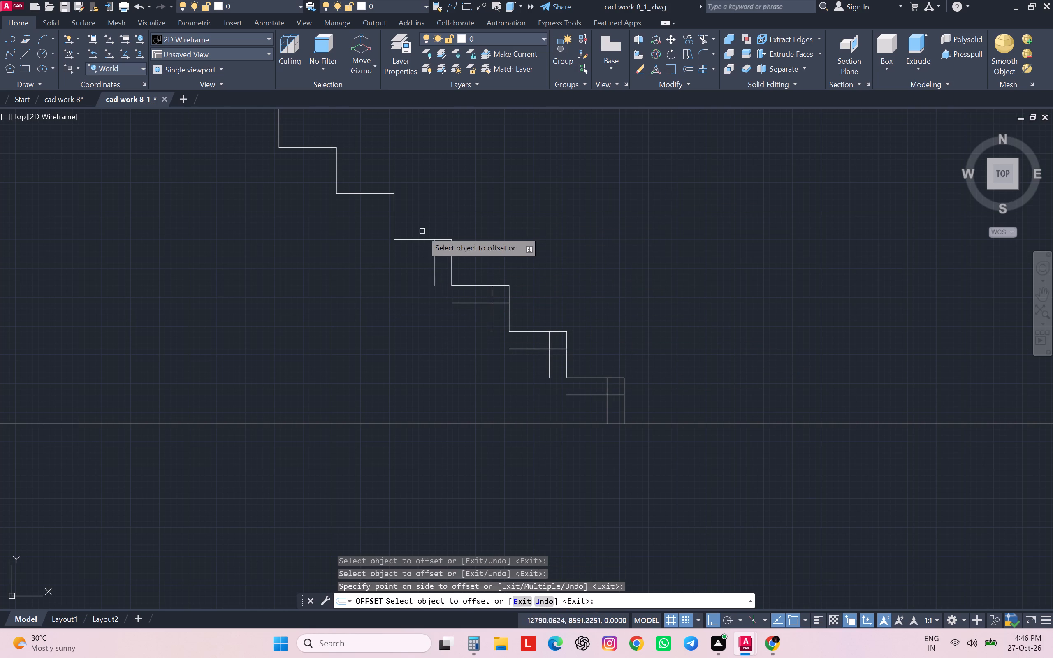
left_click_drag(422, 237, 418, 244)
left_click(403, 263)
Offset the risers and treads of the fifth, sixth and seventh steps 7.5 units to the inner side of the lower flight.
left_click_drag(393, 227, 385, 226)
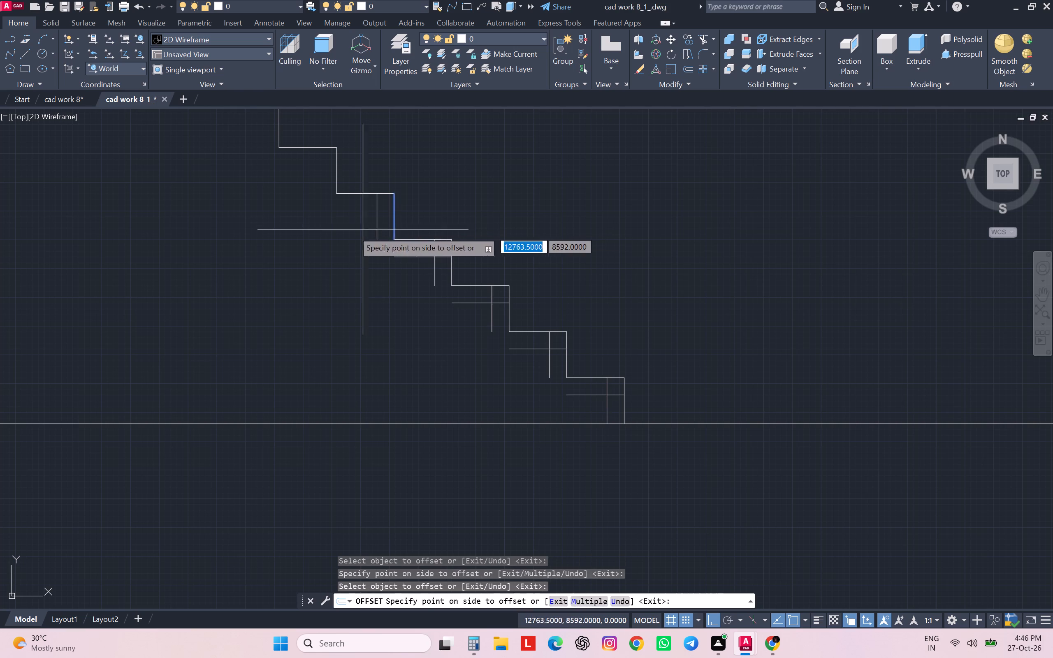
left_click(346, 232)
left_click(345, 194)
left_click_drag(334, 221, 333, 216)
left_click_drag(338, 178, 332, 179)
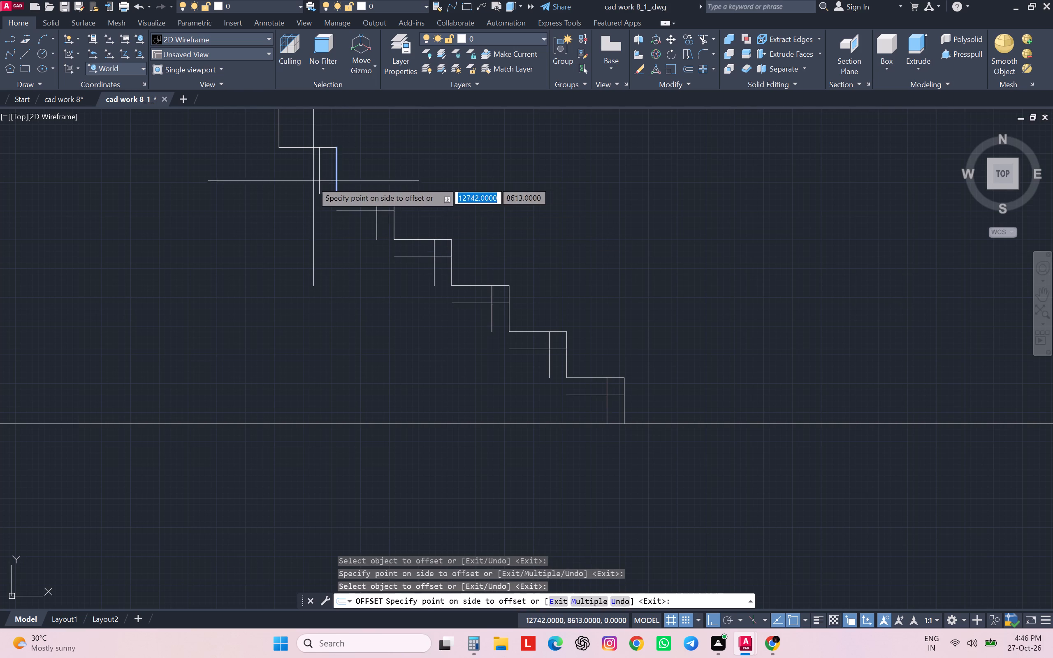
left_click(311, 182)
left_click(306, 144)
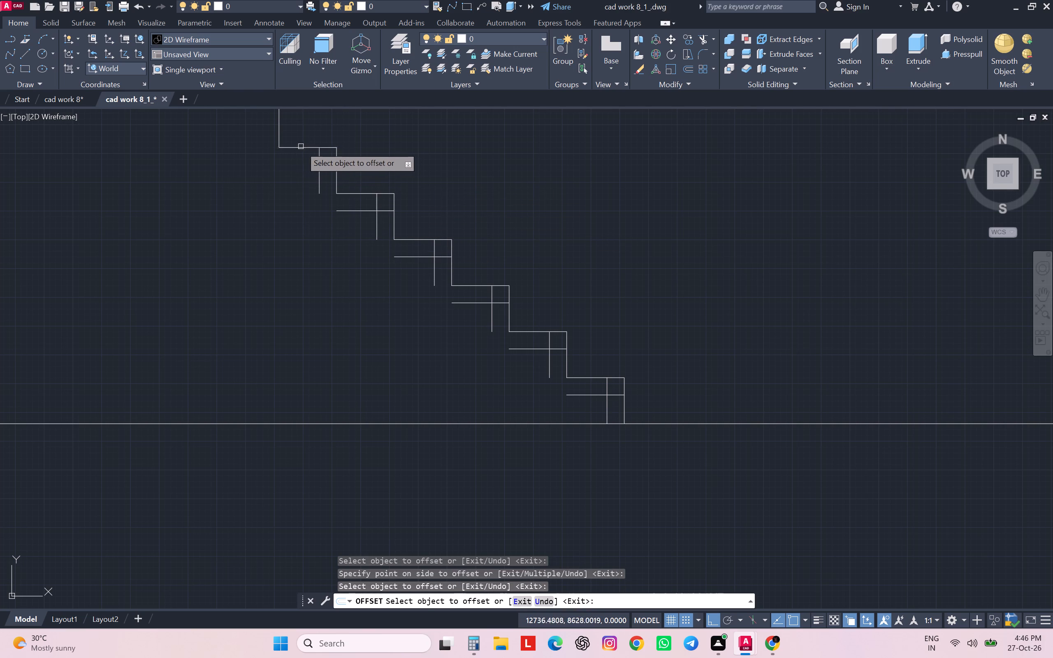
left_click(301, 146)
left_click(283, 188)
middle_click_drag(293, 183, 464, 316)
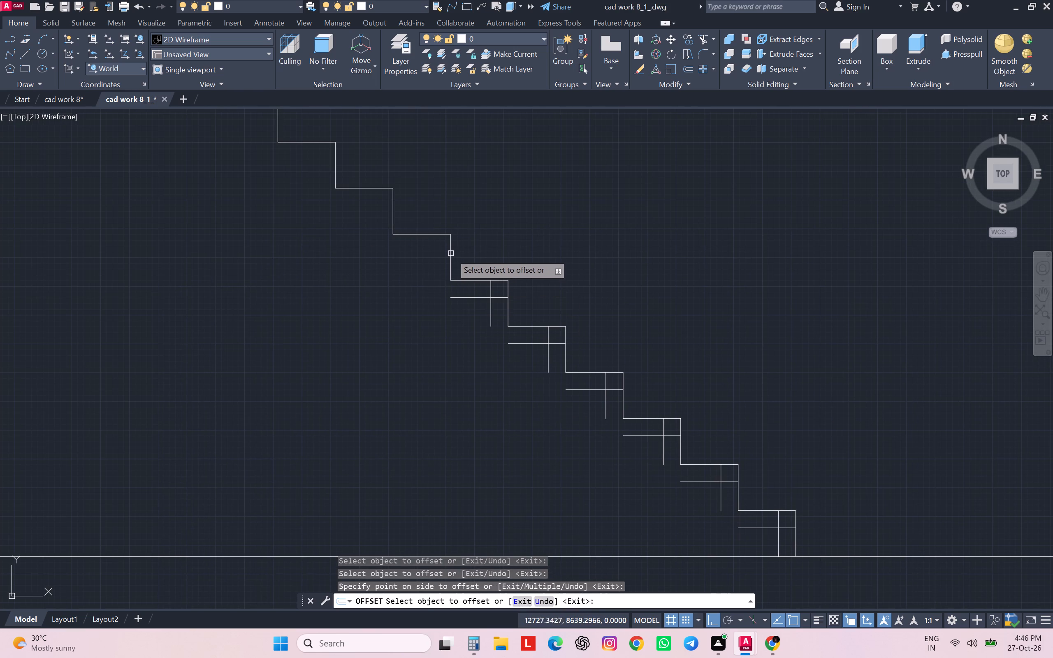
left_click(450, 253)
left_click_drag(441, 258, 443, 251)
left_click(419, 234)
left_click_drag(387, 277, 385, 264)
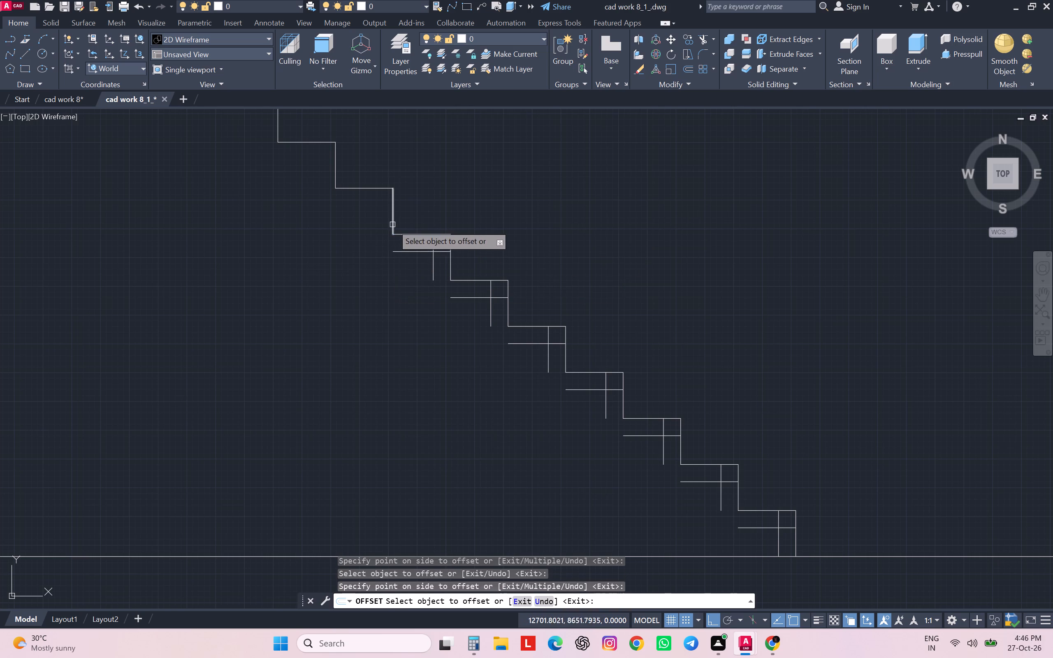
Offset the risers and treads of the eighth, ninth and tenth steps 7.5 units to the inner side of the lower flight.
left_click_drag(394, 223, 389, 224)
left_click_drag(361, 229, 362, 223)
left_click(367, 189)
left_click(336, 237)
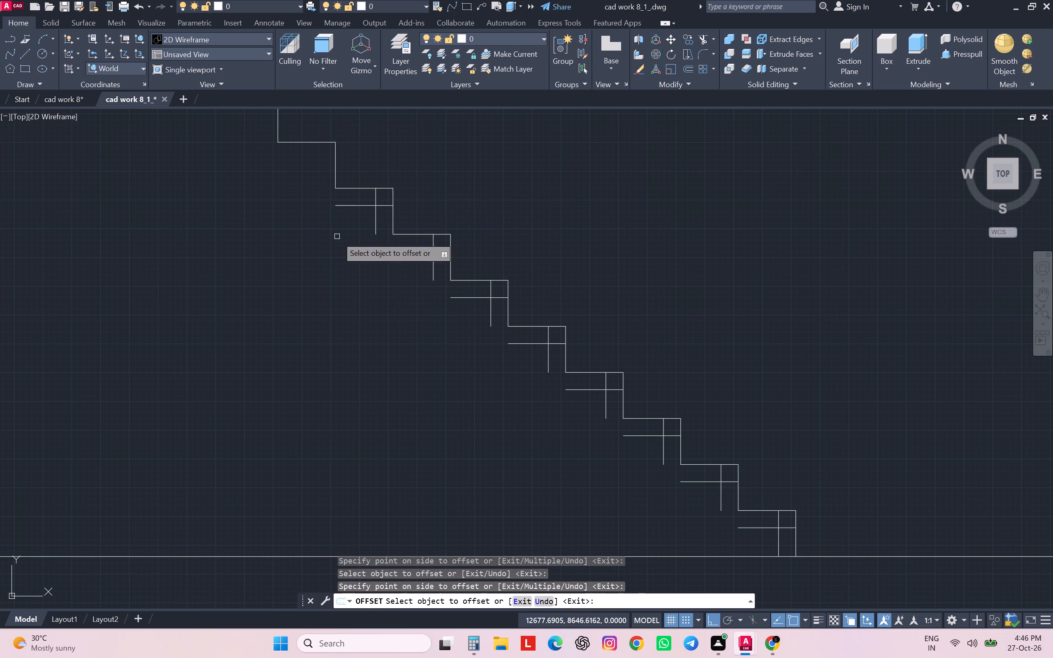
middle_click_drag(337, 236, 462, 358)
left_click_drag(462, 295, 450, 292)
left_click_drag(420, 294, 424, 286)
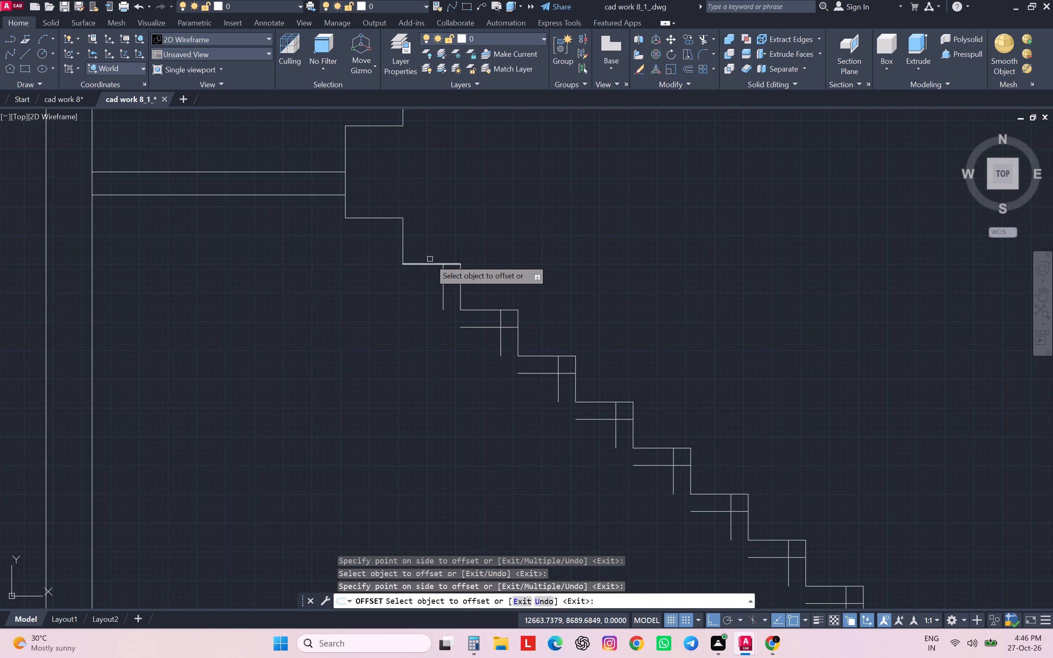
left_click(429, 264)
left_click_drag(403, 317, 404, 298)
left_click(406, 259)
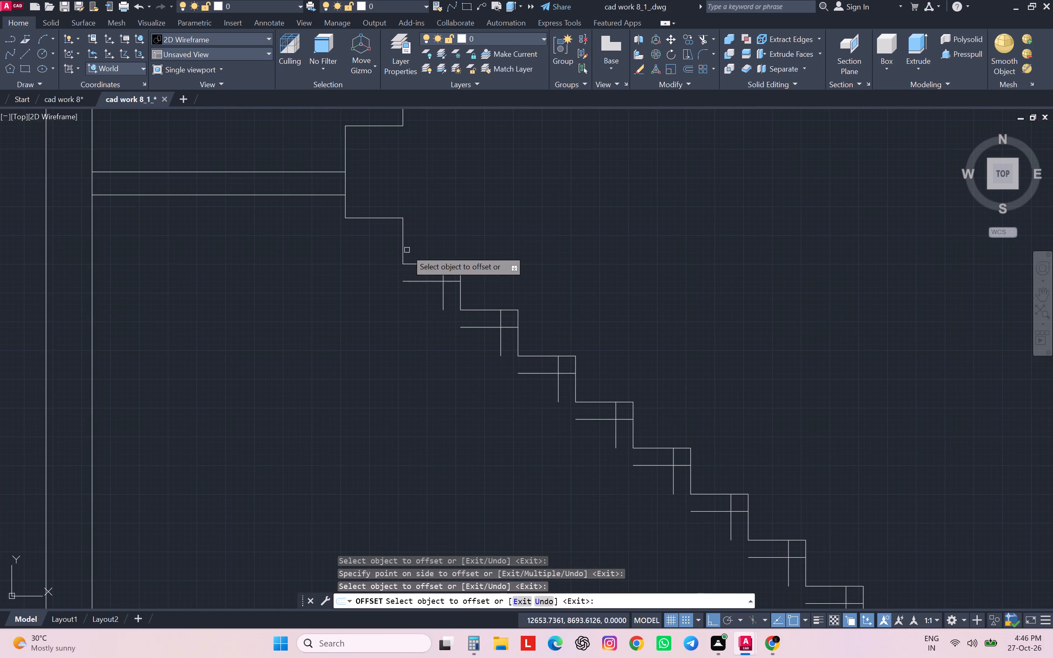
left_click(402, 250)
left_click_drag(312, 269, 323, 255)
left_click(356, 220)
left_click_drag(329, 277, 327, 285)
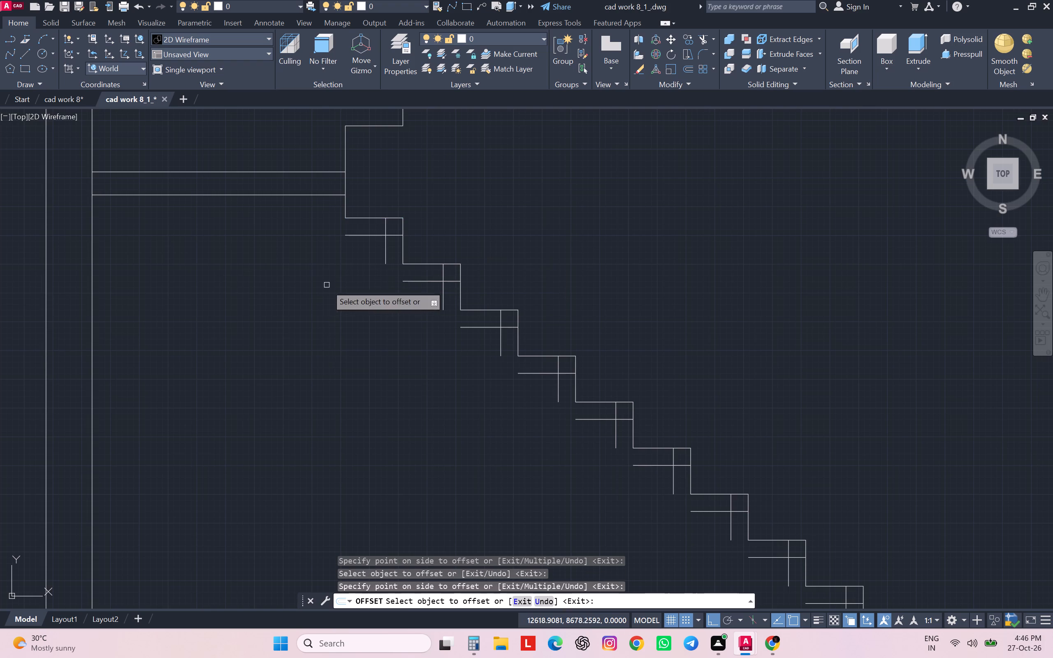
Offset the tall vertical line at the landing's stair edge 7.5 units toward the landing.
middle_click_drag(348, 292, 421, 360)
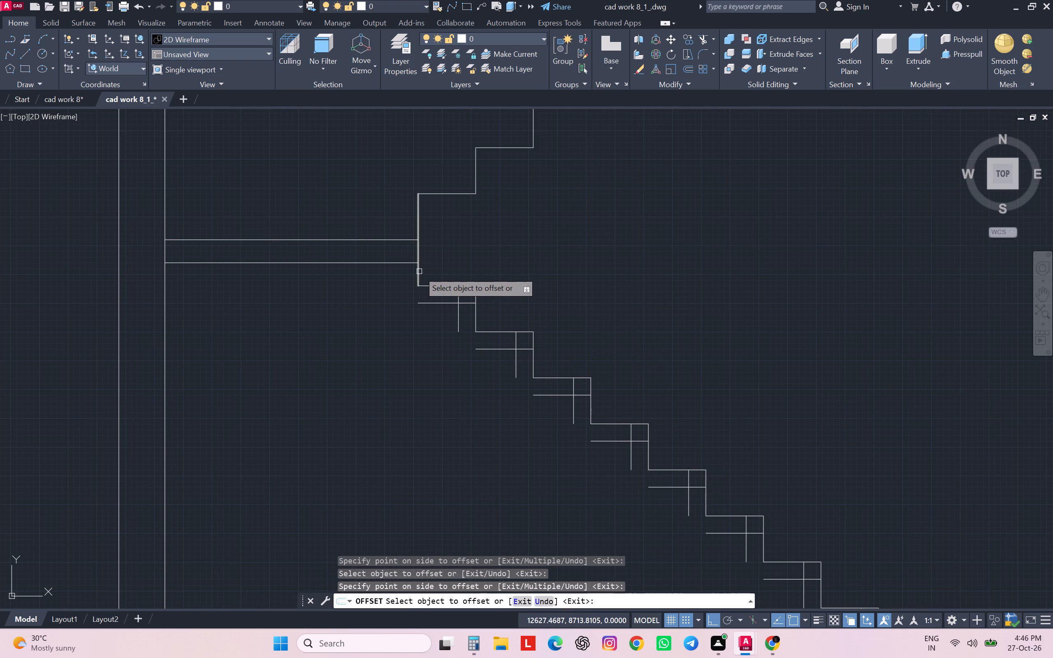
left_click(420, 271)
left_click(392, 287)
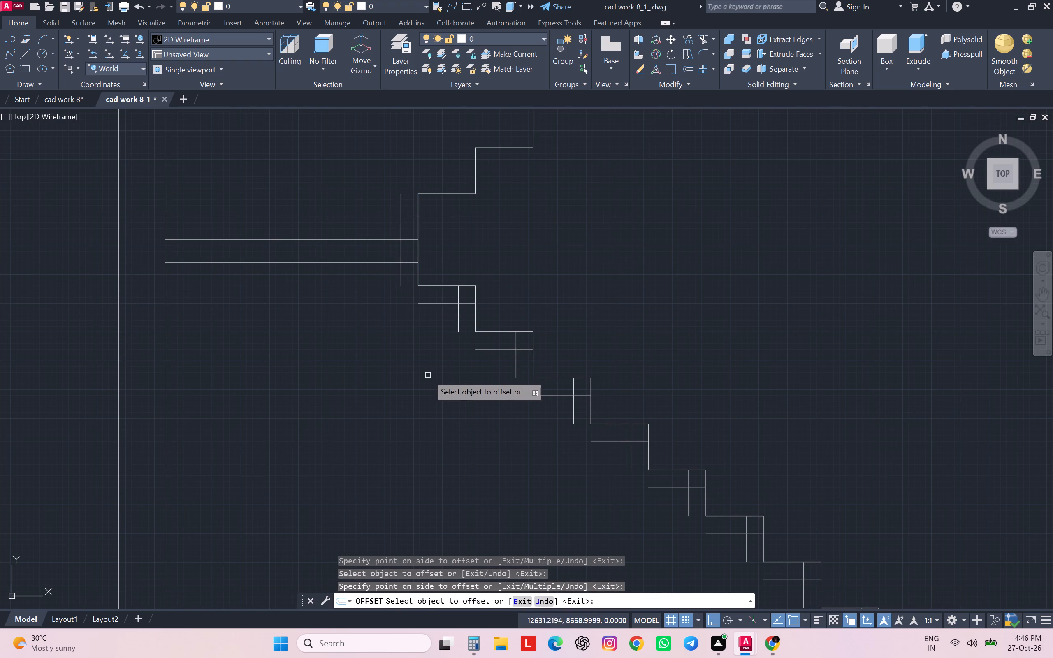
middle_click_drag(437, 331, 408, 429)
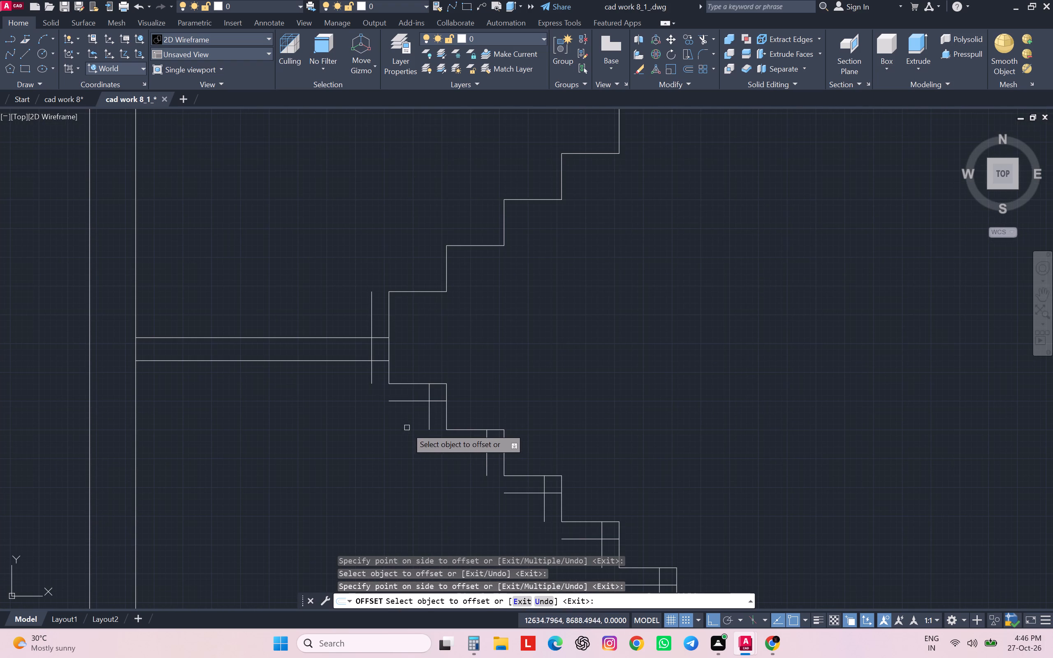
key("Escape")
key("Escape")
key("Escape")
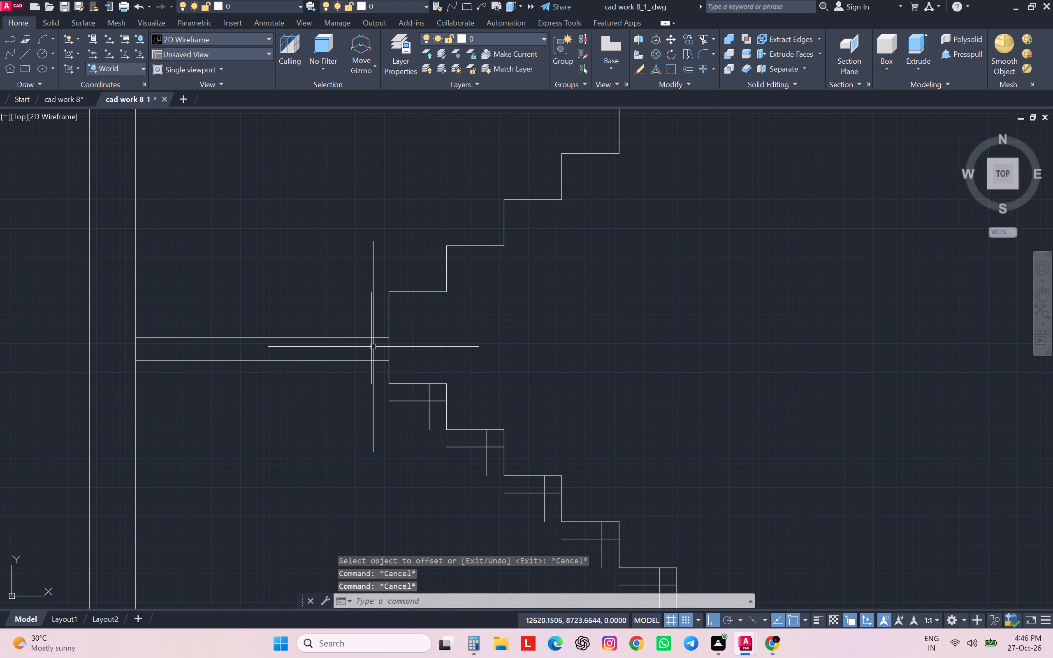
key("Escape")
key("Escape")
key("Escape")
key("Escape")
Fillet the bottom step's offset tread at zero radius to its offset riser and to the second step's offset riser.
key("f")
key("space")
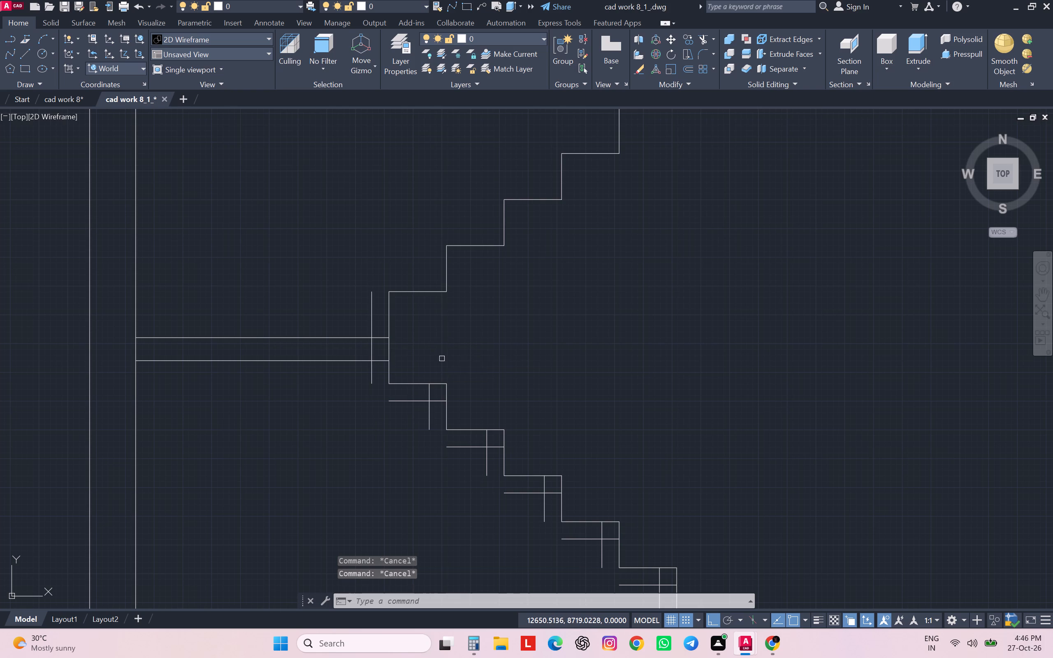
scroll(610, 286, "down", 5)
scroll(645, 345, "up", 8)
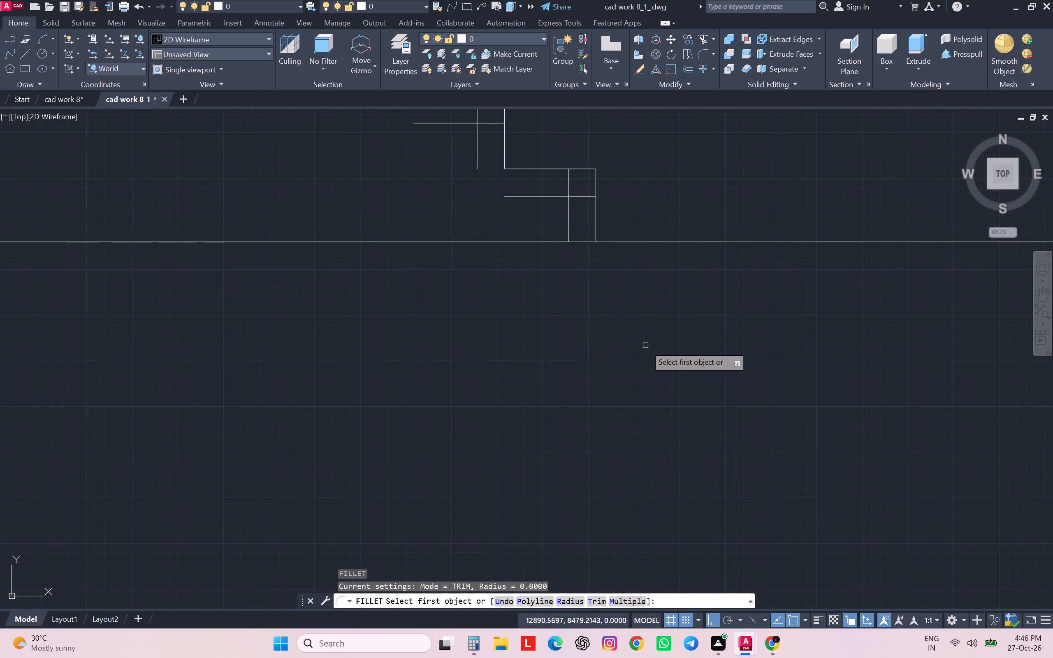
middle_click_drag(620, 245, 687, 358)
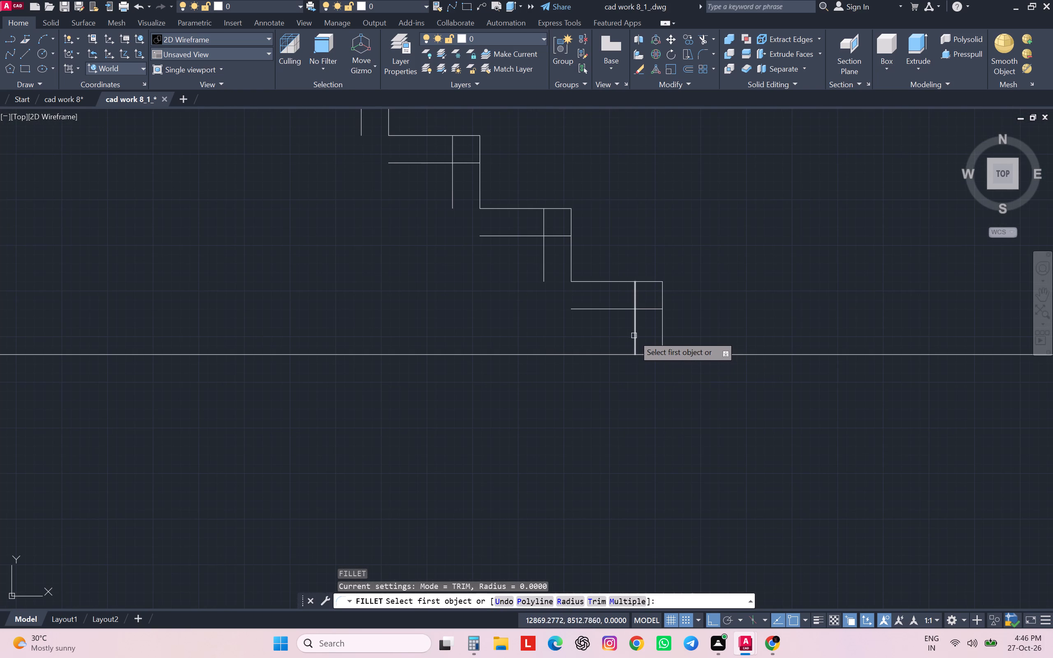
left_click(634, 335)
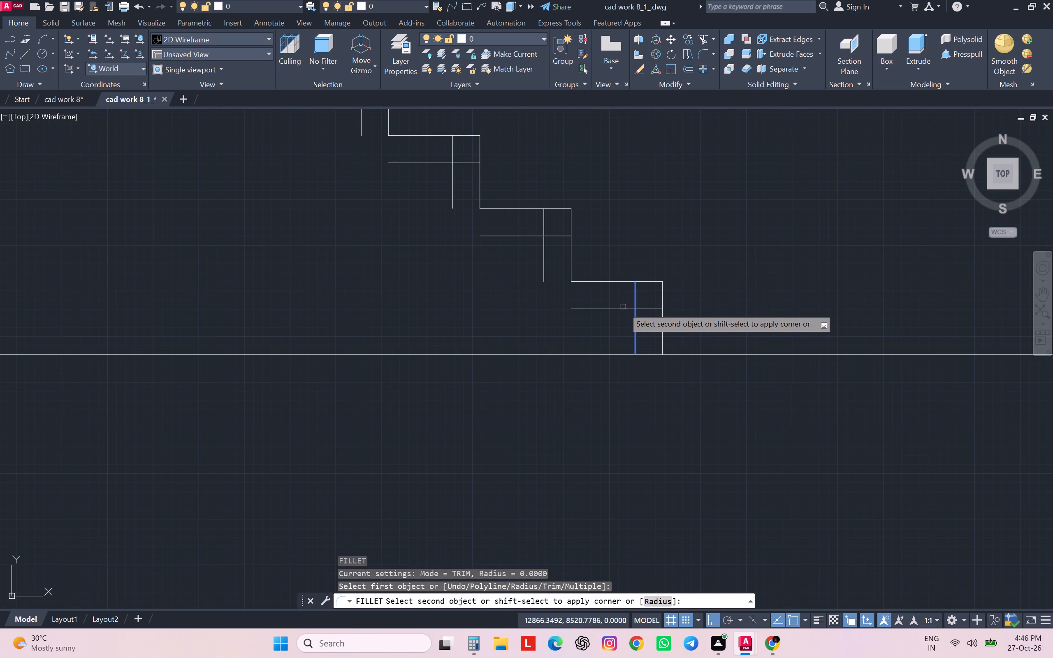
left_click(622, 309)
key("space")
key("space")
key("space")
left_click(579, 311)
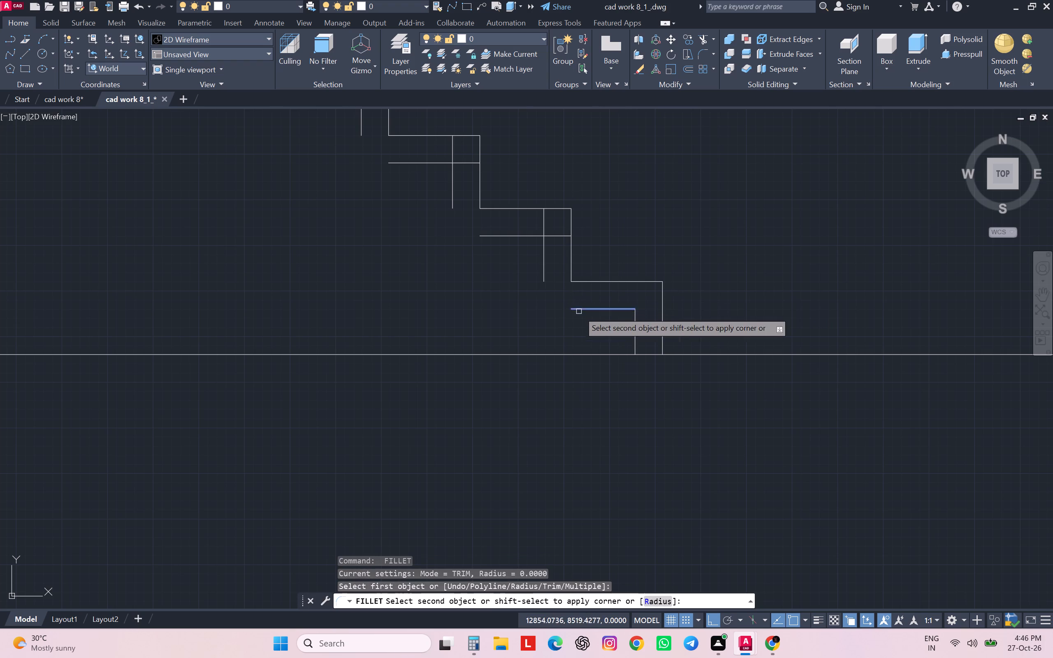
left_click(543, 272)
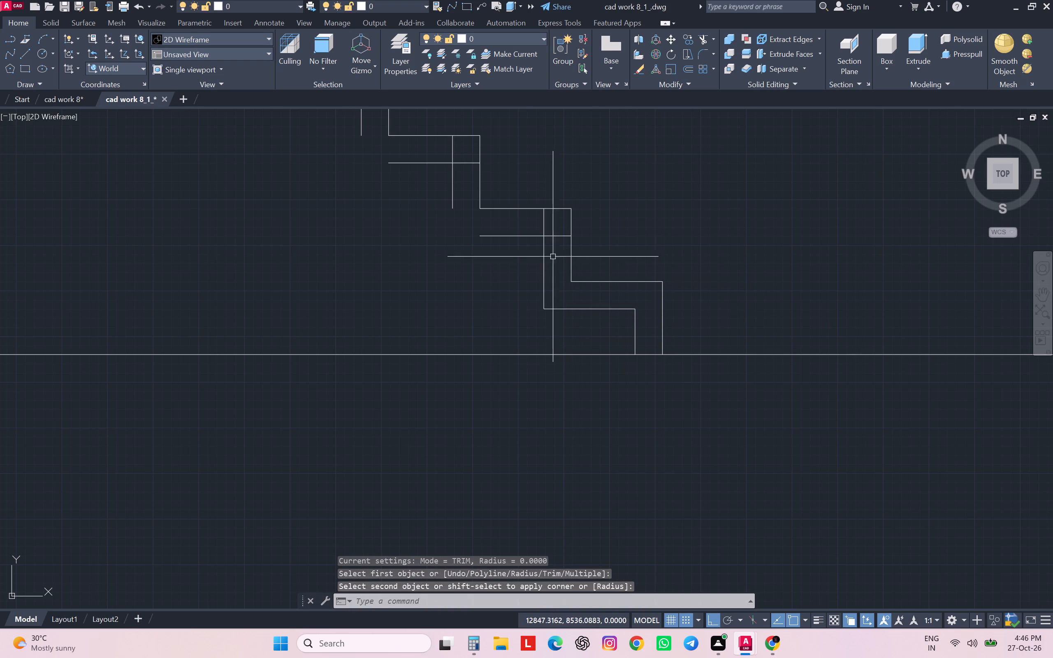
Fillet the second step's offset tread at zero radius to its offset riser and to the third step's offset riser.
key("space")
key("space")
key("space")
left_click(545, 246)
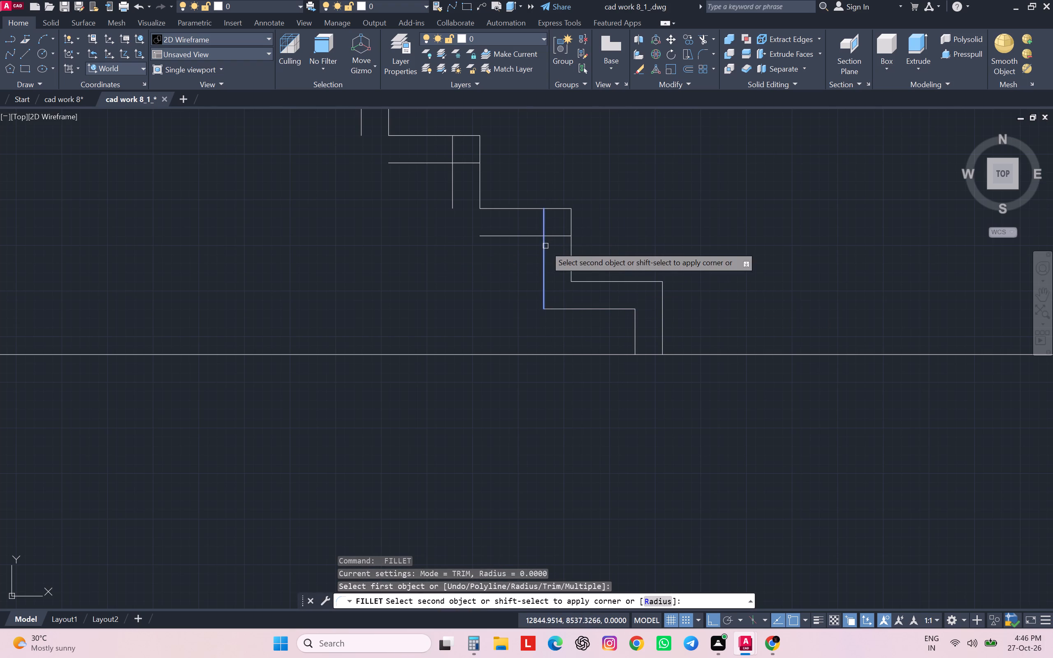
left_click(536, 237)
key("space")
left_click(515, 236)
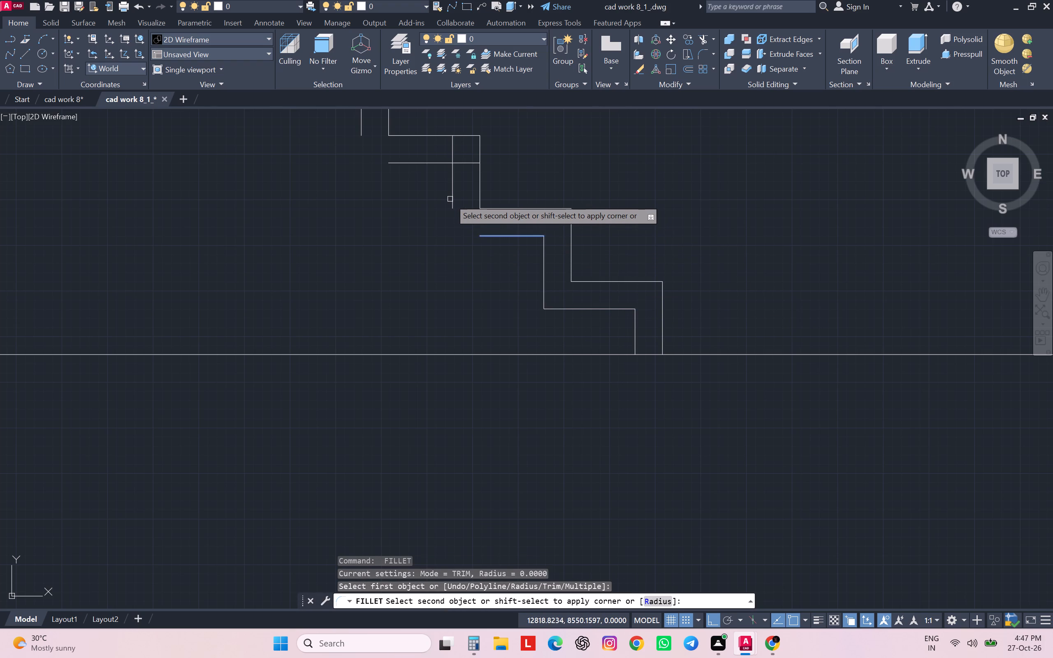
left_click(450, 199)
left_click(454, 199)
Join the third and fourth steps' offset treads to their own and the next offset risers with zero-radius fillets.
middle_click_drag(454, 206, 688, 381)
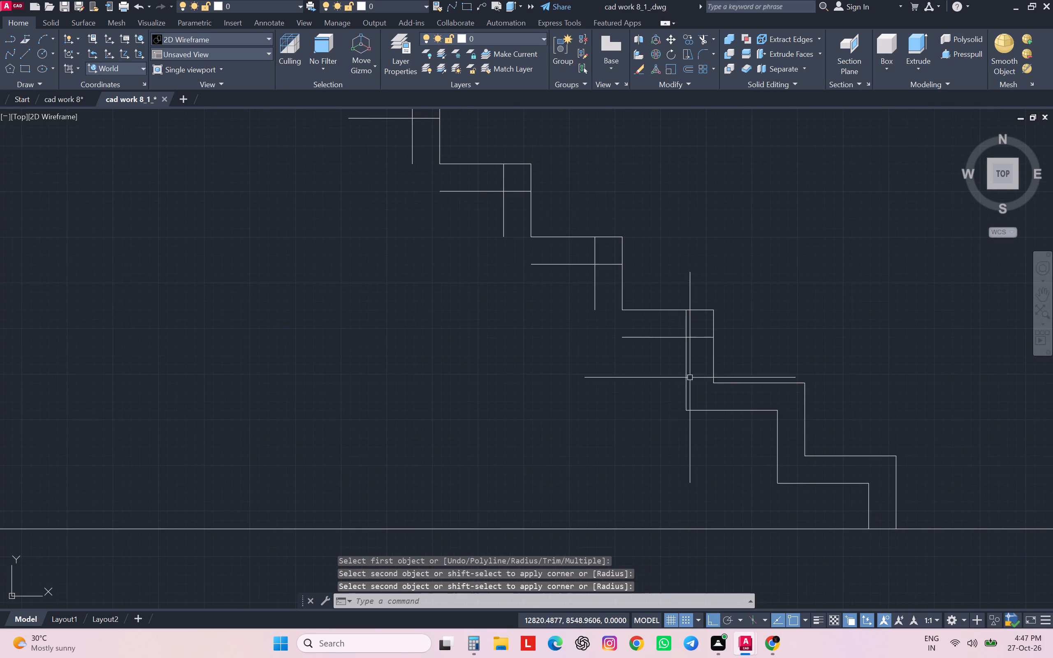
key("space")
left_click(687, 365)
left_click(657, 337)
key("space")
left_click_drag(640, 338, 636, 335)
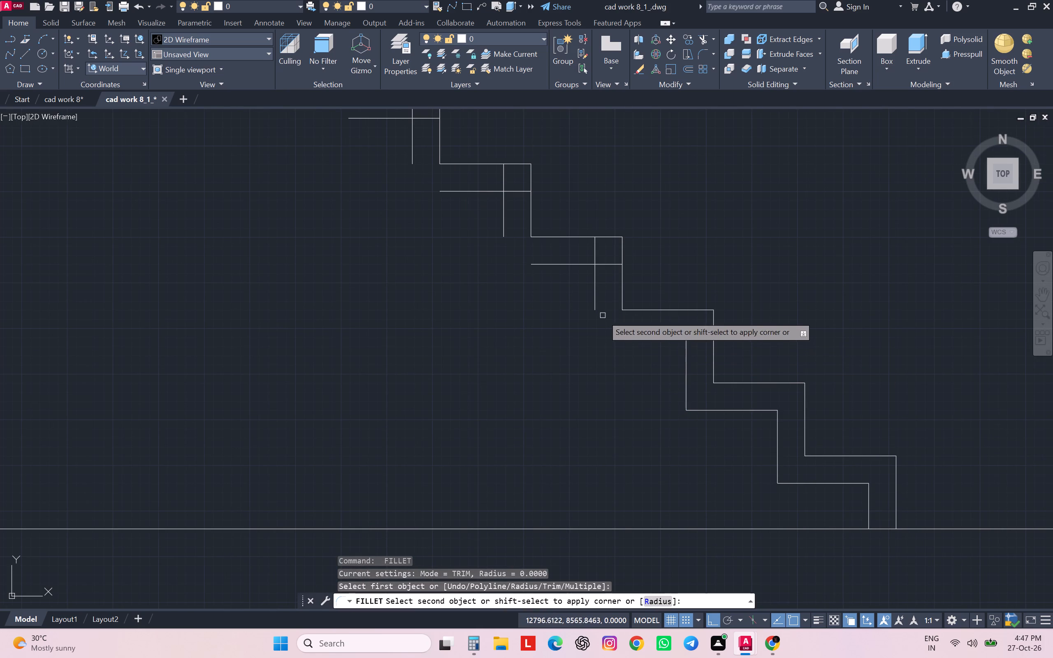
left_click(594, 304)
key("space")
left_click(593, 281)
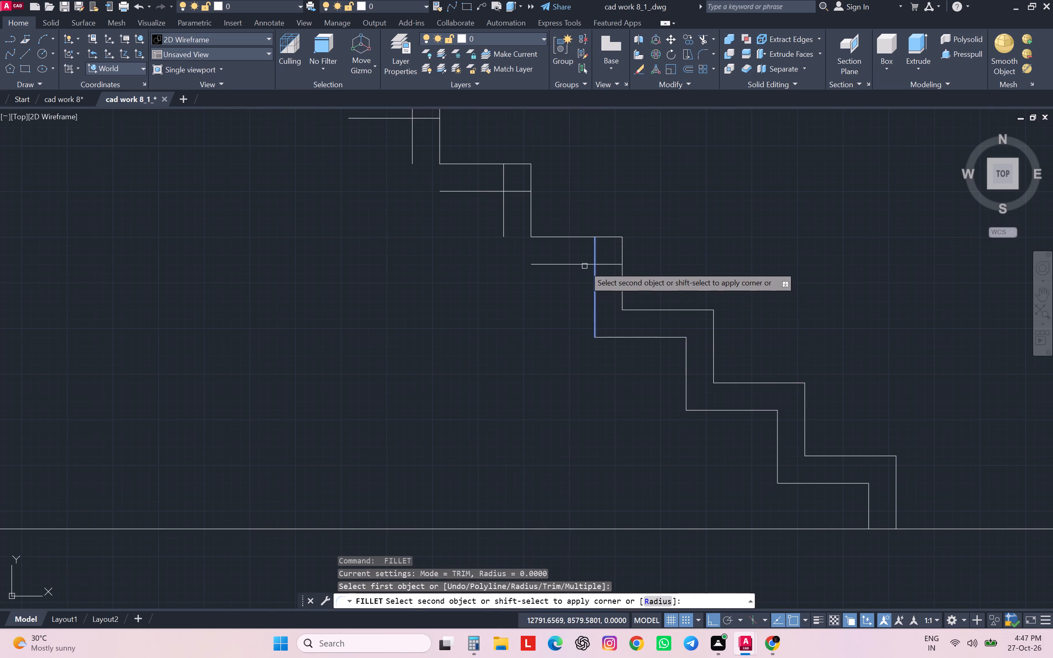
left_click(584, 266)
middle_click_drag(584, 266, 768, 408)
key("space")
left_click_drag(726, 405, 715, 402)
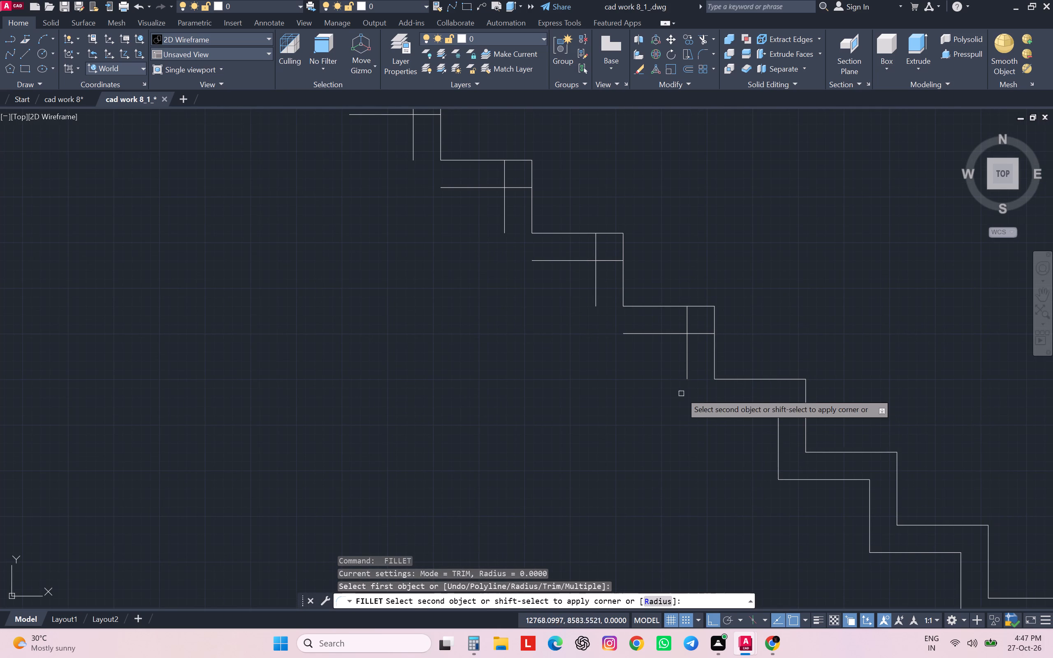
left_click(689, 375)
Fillet the fifth step's offset tread at zero radius to its offset riser and to the sixth step's offset riser.
key("space")
left_click(684, 346)
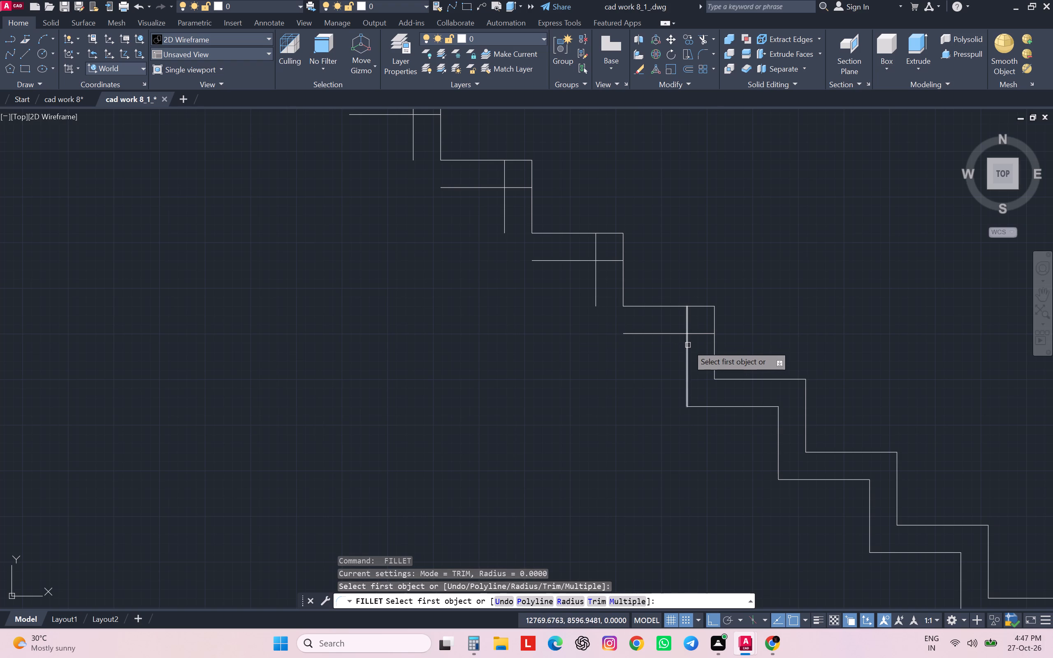
left_click(688, 345)
left_click(674, 332)
key("space")
left_click(637, 330)
left_click(637, 334)
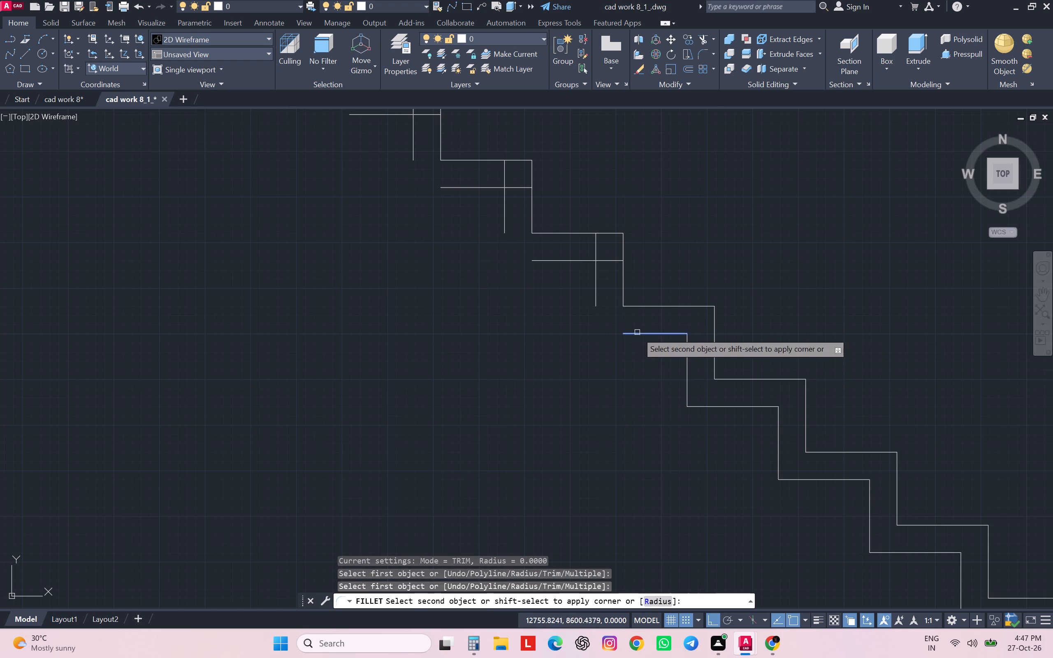
left_click(598, 299)
left_click(592, 300)
left_click(594, 300)
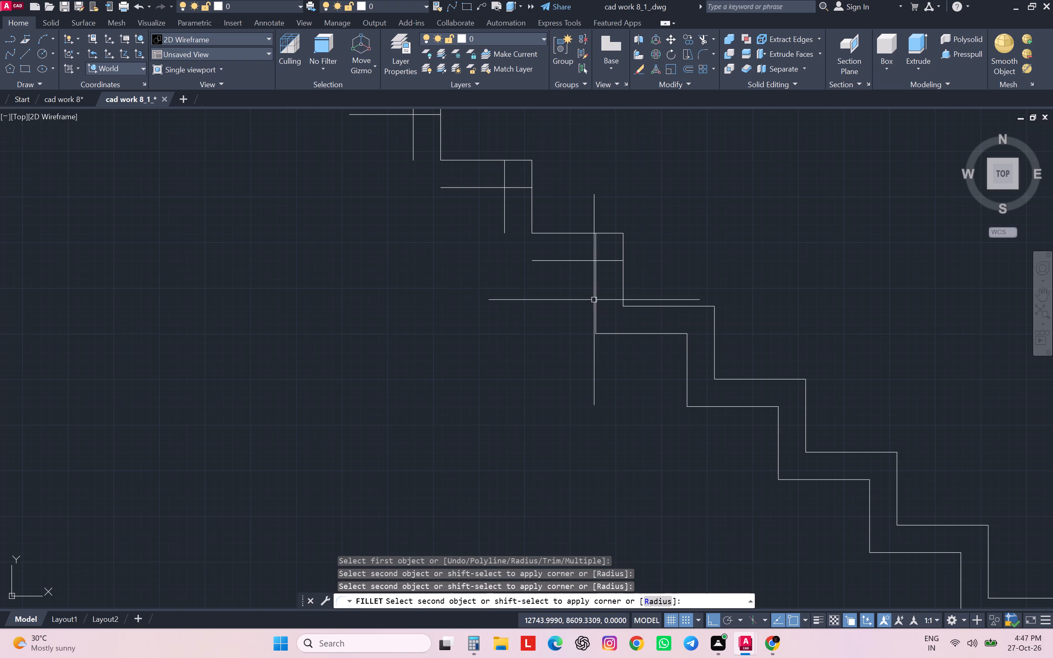
Fillet the sixth step's offset tread at zero radius to its offset riser and to the seventh step's offset riser.
middle_click_drag(595, 288, 654, 401)
key("space")
left_click(654, 395)
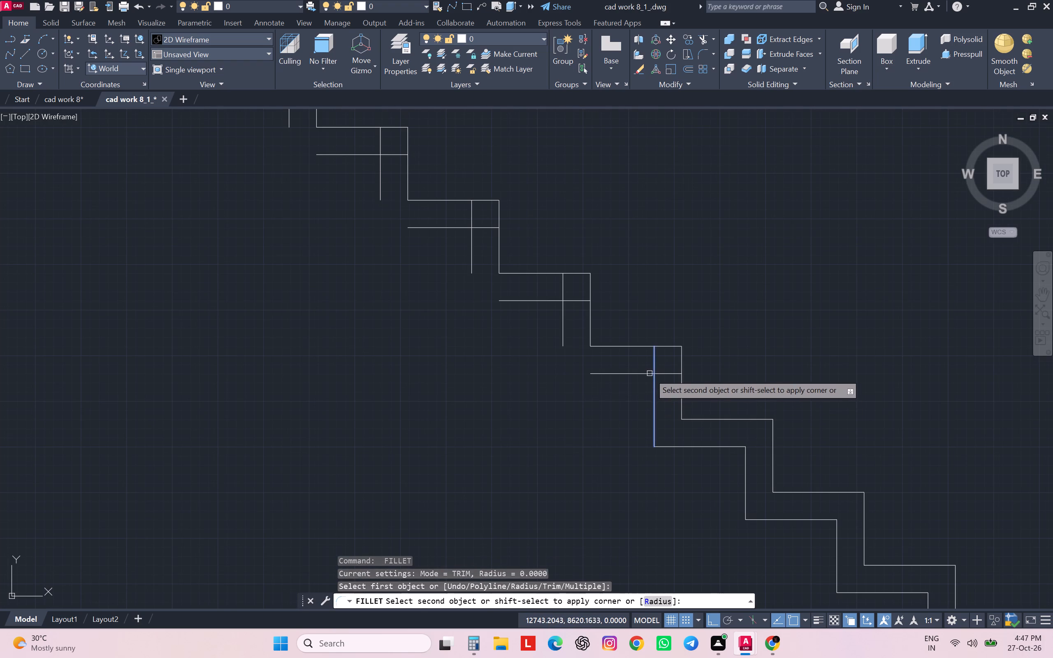
left_click(649, 373)
key("space")
left_click(614, 374)
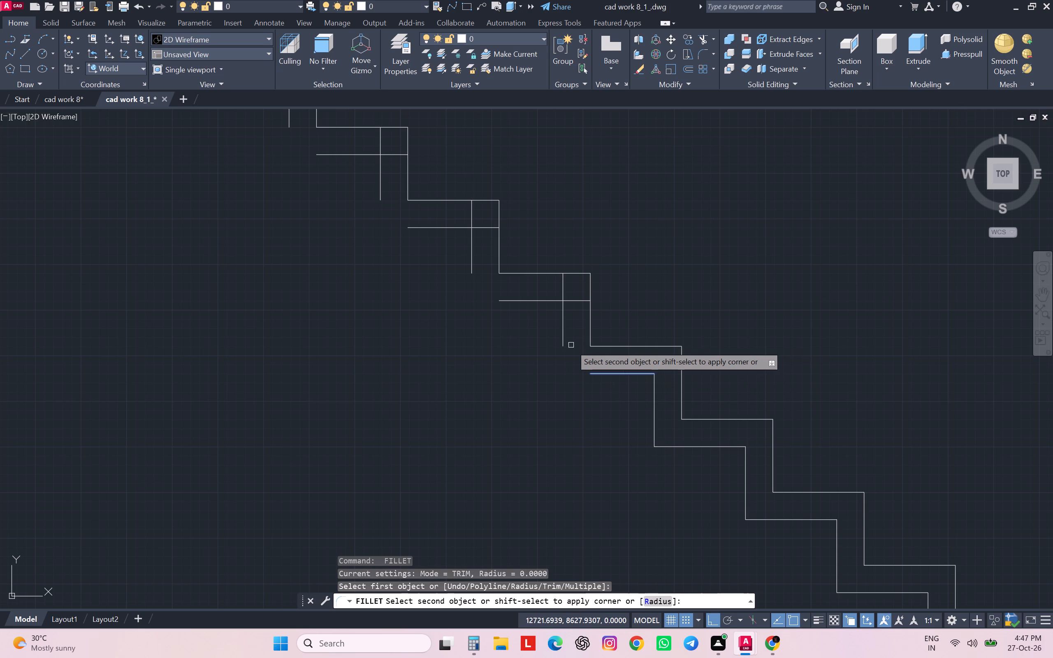
left_click(564, 345)
Fillet the seventh step's offset tread at zero radius to its offset riser and to the eighth step's offset riser.
key("space")
left_click(566, 322)
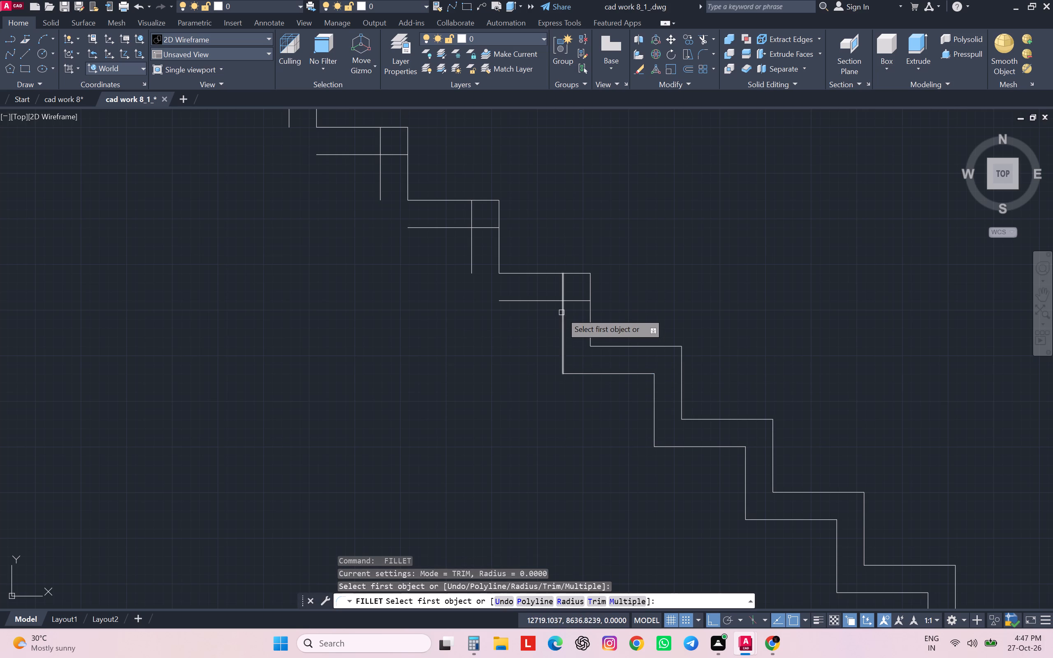
left_click(561, 313)
left_click(552, 303)
left_click(552, 301)
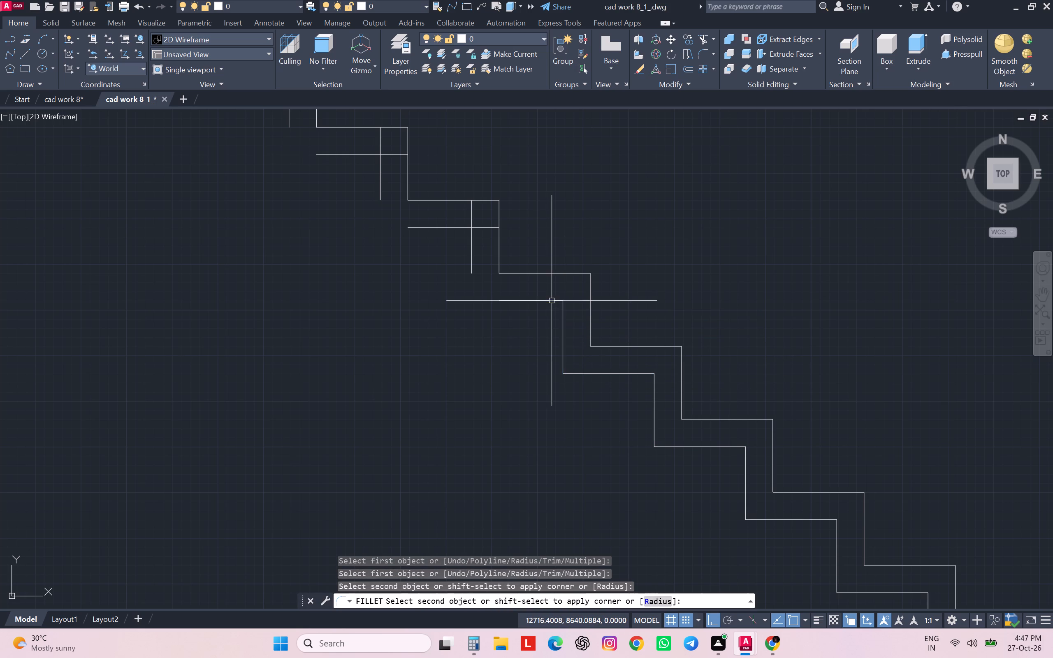
middle_click_drag(552, 301, 724, 410)
key("space")
left_click(684, 412)
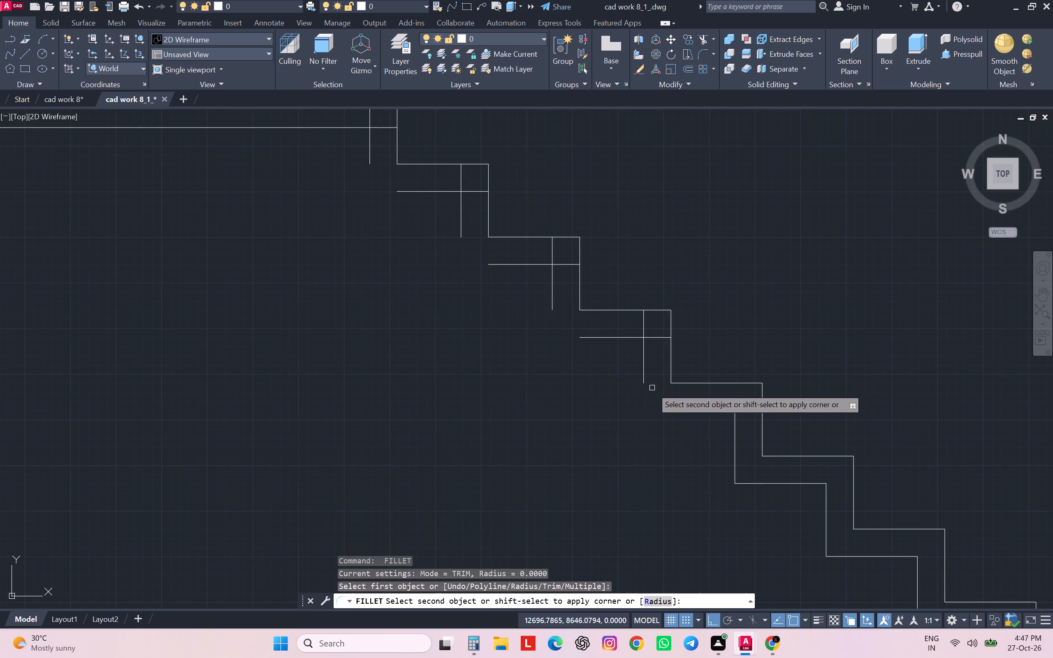
left_click(646, 379)
Fillet the eighth step's offset tread at zero radius to its offset riser and to the ninth step's offset riser.
key("space")
left_click(644, 359)
left_click(627, 343)
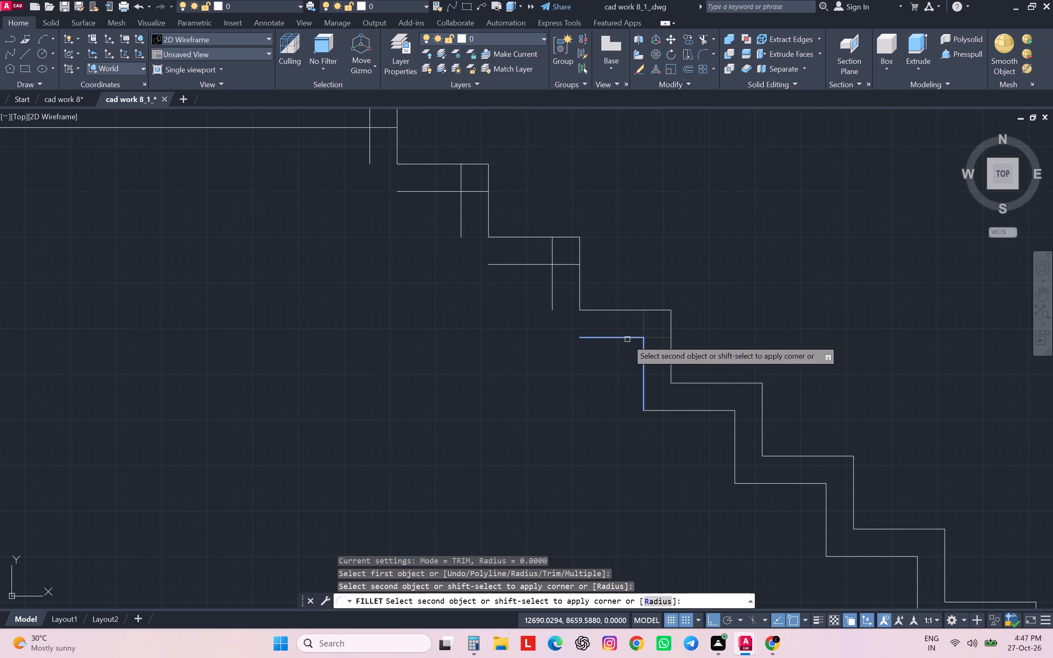
left_click(627, 339)
key("space")
left_click(604, 337)
left_click(553, 309)
Fillet the ninth step's offset tread at zero radius to its offset riser and to the tenth step's offset riser.
key("space")
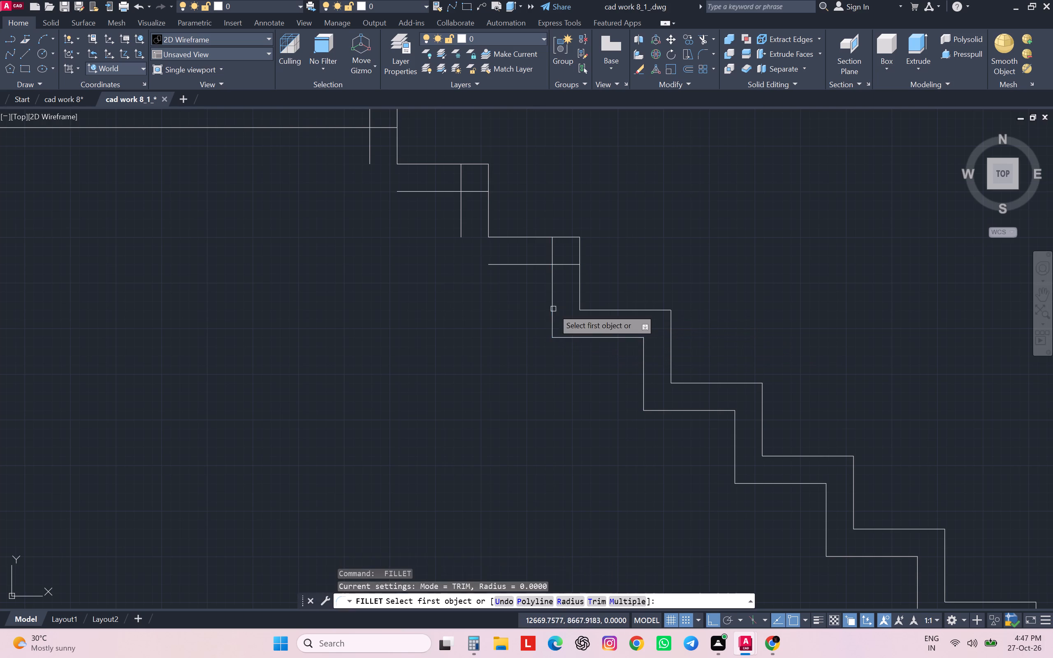
middle_click_drag(553, 309, 777, 443)
left_click(776, 438)
left_click_drag(761, 398, 753, 398)
key("space")
left_click_drag(741, 400, 736, 396)
left_click(687, 365)
Fillet the lower flight's last offset tread at zero radius to its offset riser and to the offset riser under the landing.
key("space")
left_click(681, 354)
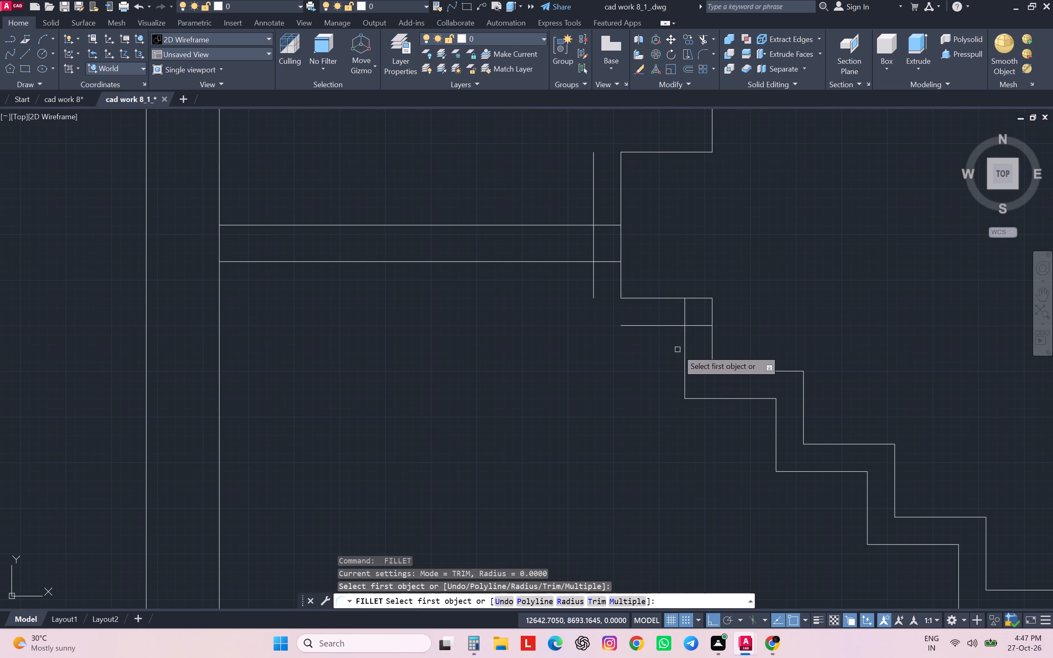
left_click(684, 343)
left_click(667, 327)
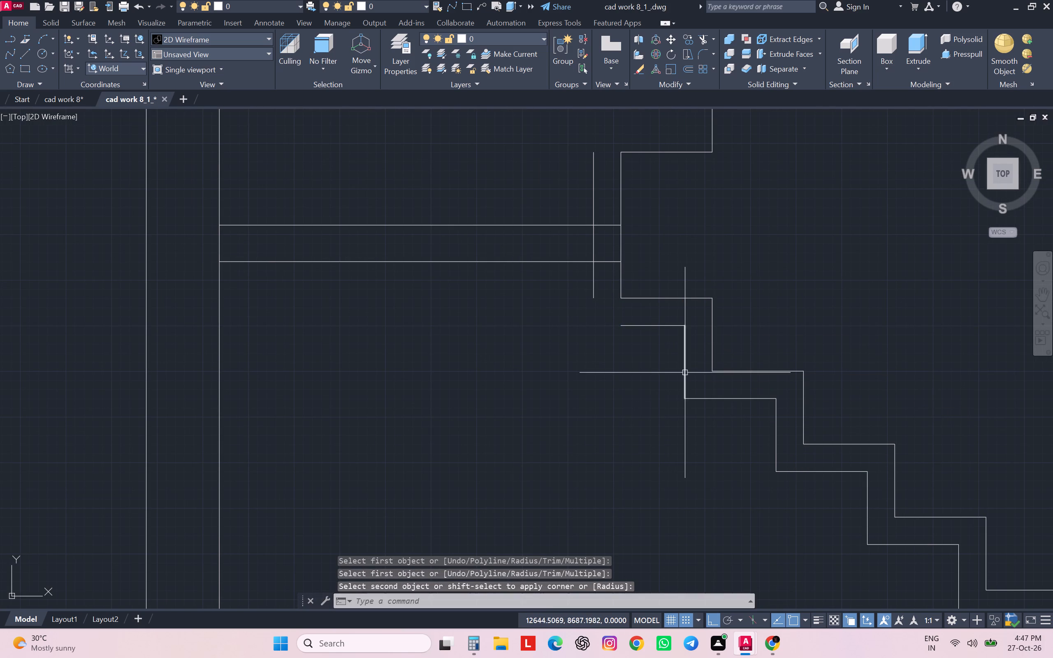
key("space")
left_click(626, 328)
left_click(627, 327)
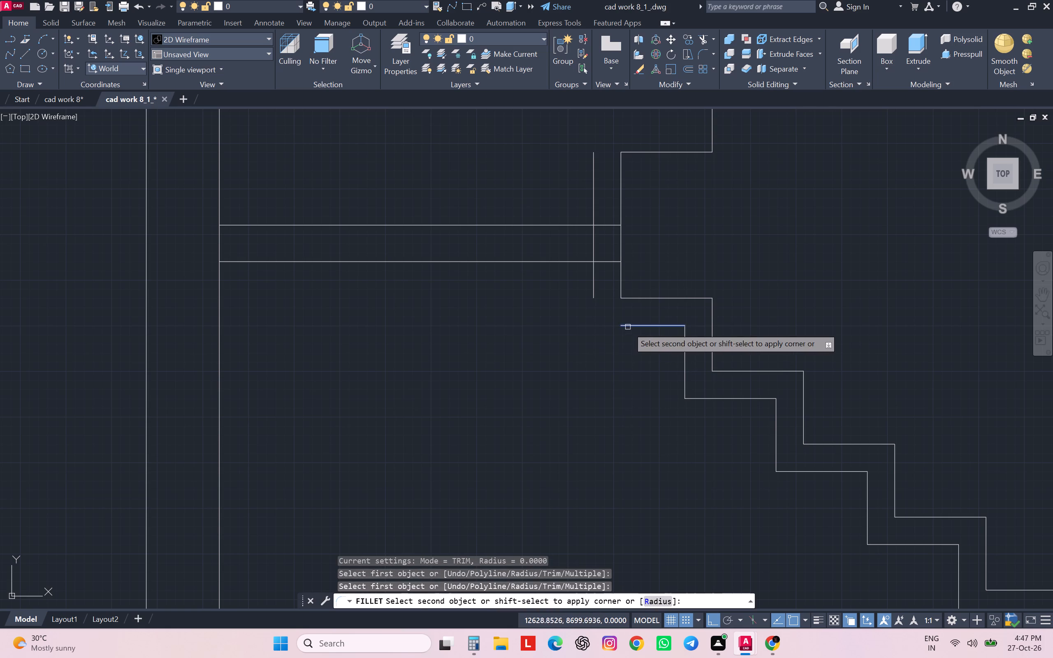
left_click(595, 297)
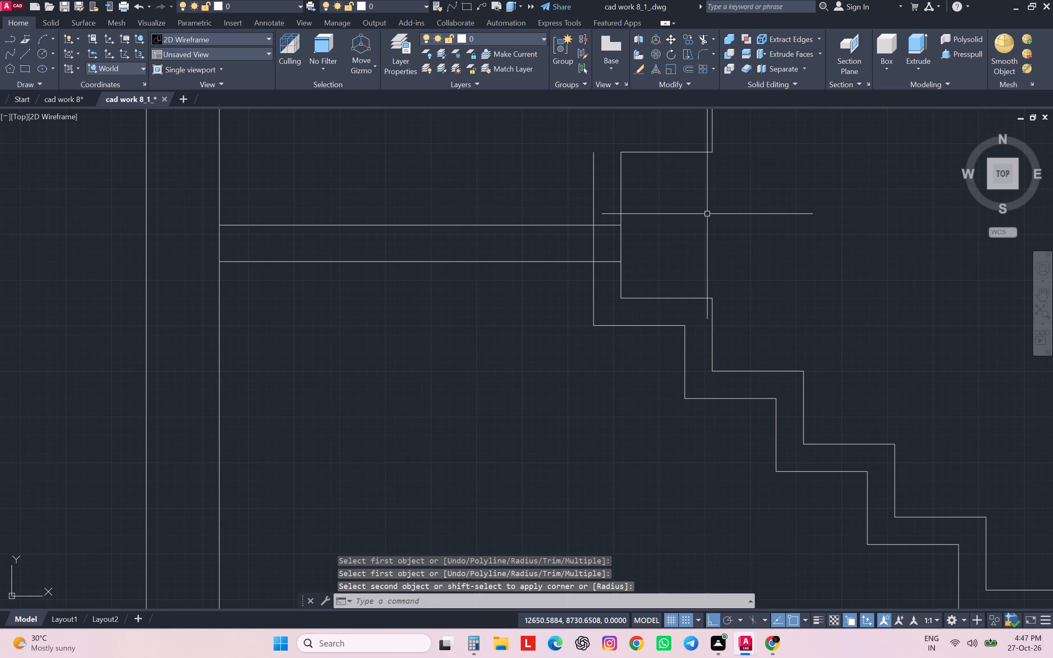
key("Escape")
key("Escape")
key("Escape")
key("Escape")
key("Escape")
key("Escape")
Trim away the parts of the lower flight's topmost offset riser that run through and above the landing slab.
type("TR")
key("space")
left_click(592, 246)
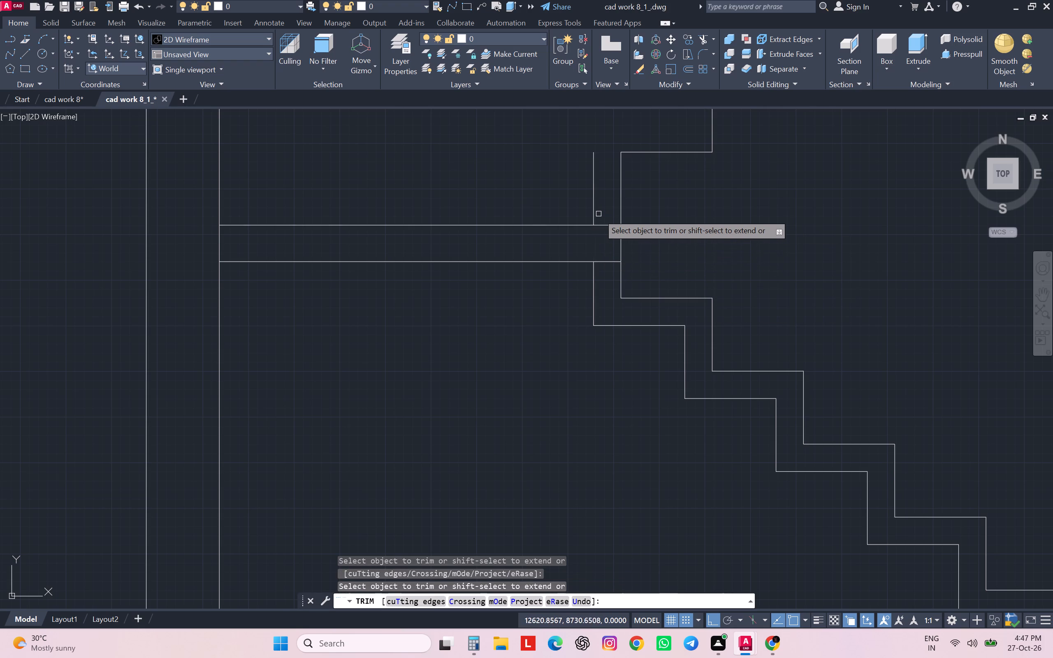
left_click(594, 212)
middle_click_drag(712, 209, 704, 312)
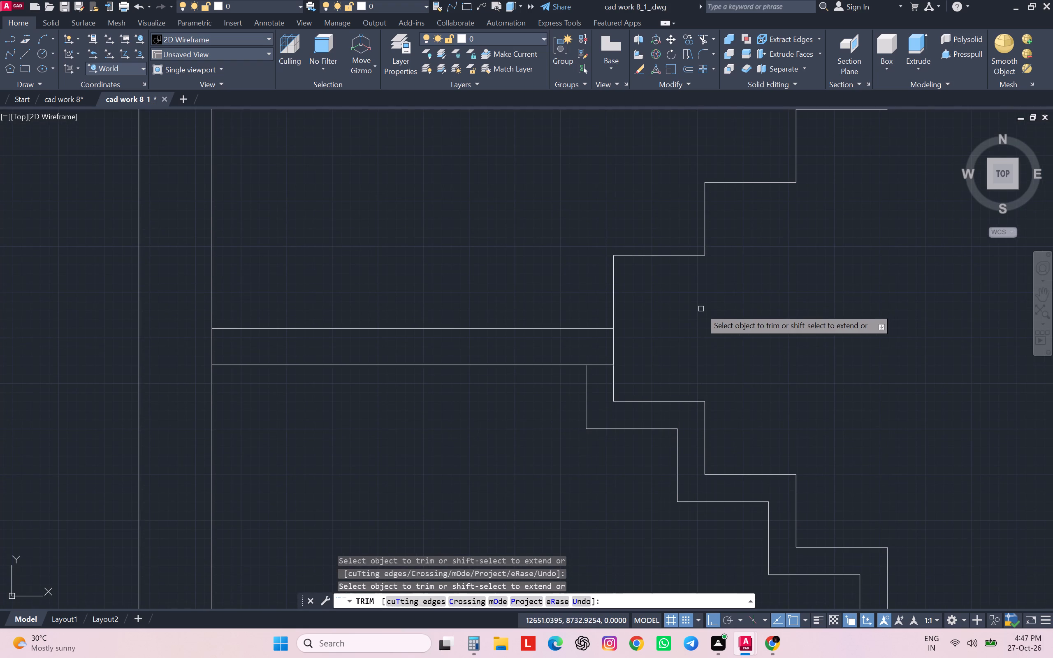
key("Escape")
key("Escape")
key("Escape")
key("Escape")
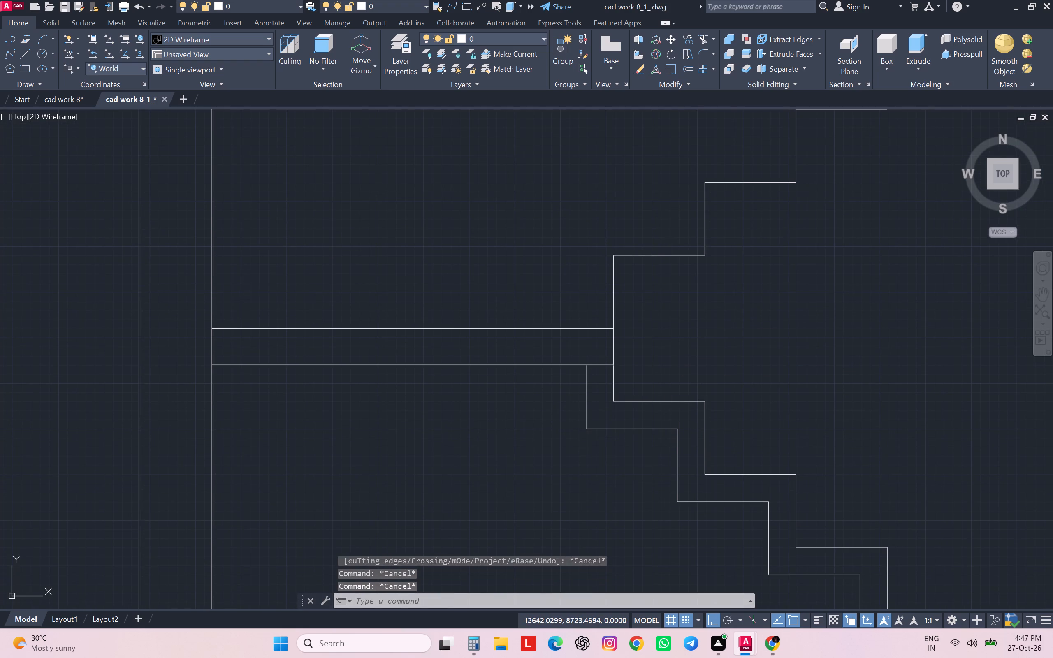
Offset the upper flight's first riser and first tread 7.5 towards the underside of the stair.
key("o")
key("Return")
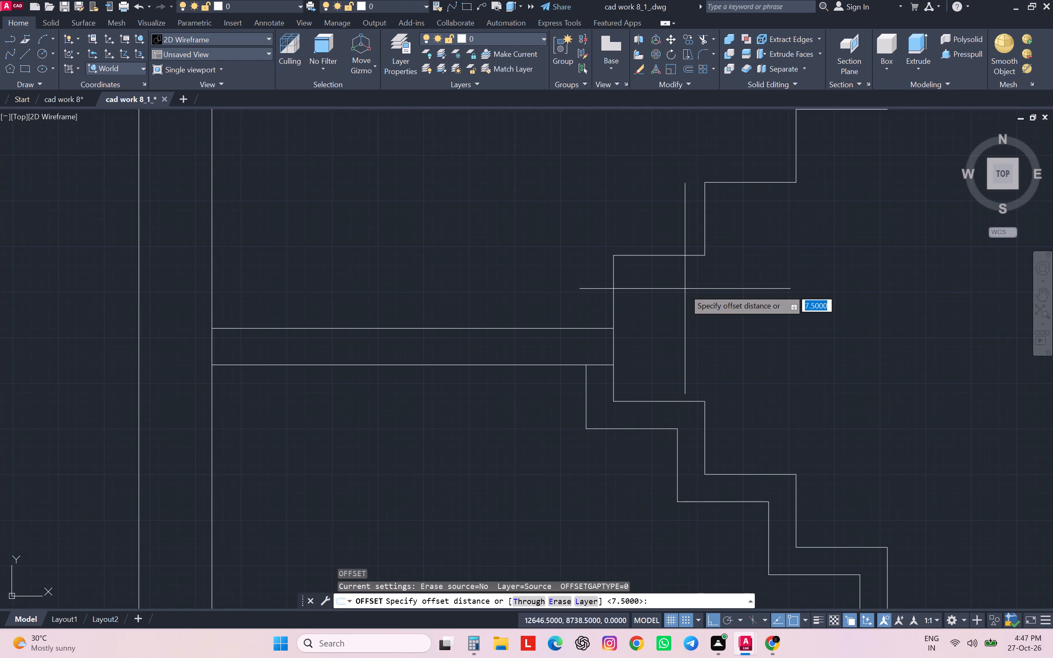
type("7.4")
key("BackSpace")
key("5")
key("Return")
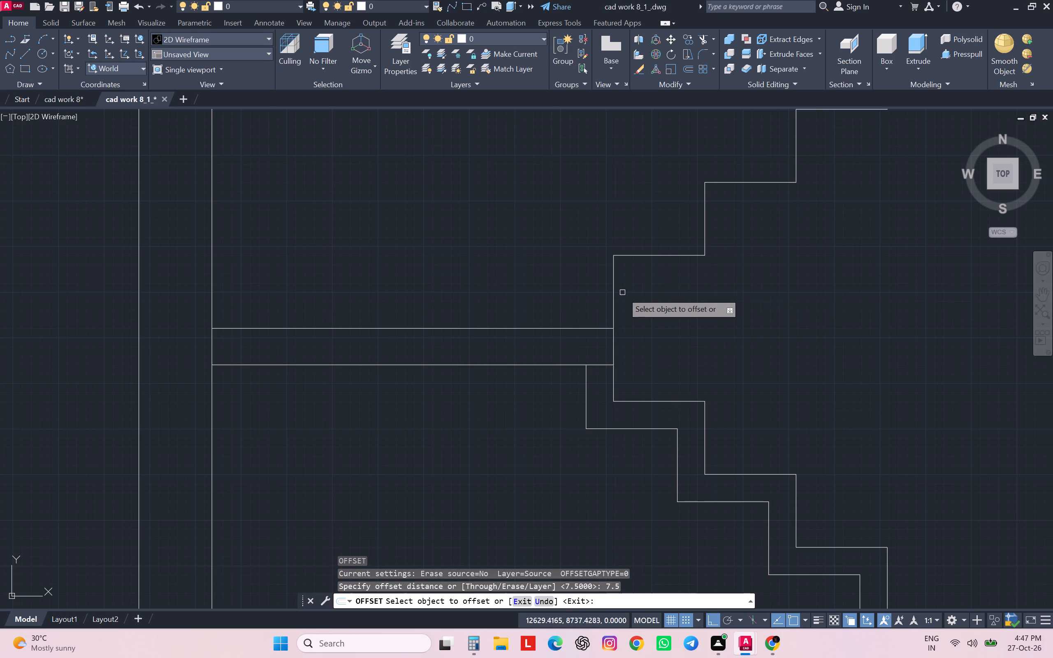
left_click(615, 297)
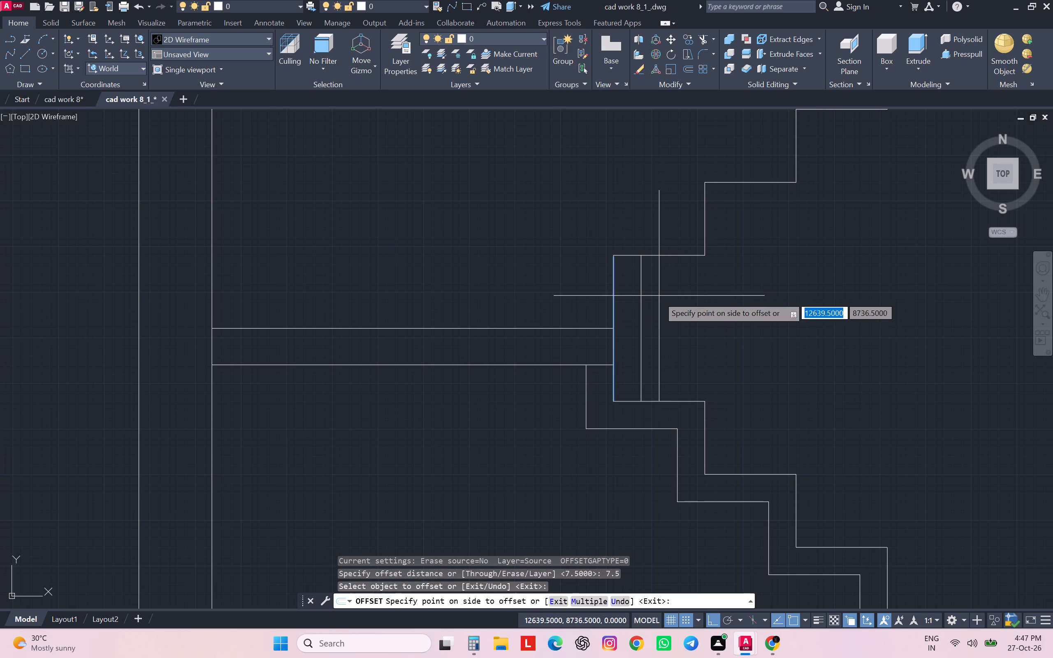
left_click(659, 297)
left_click(659, 256)
left_click(670, 301)
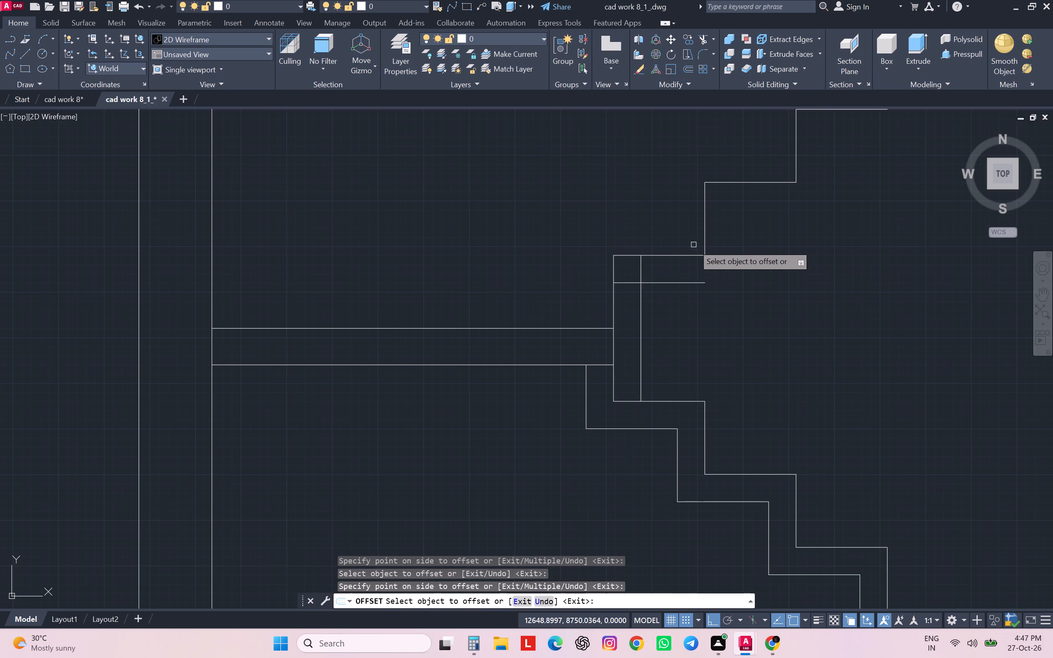
Offset the risers and treads of the upper flight's second and third steps 7.5 towards the underside.
left_click(707, 238)
left_click(733, 244)
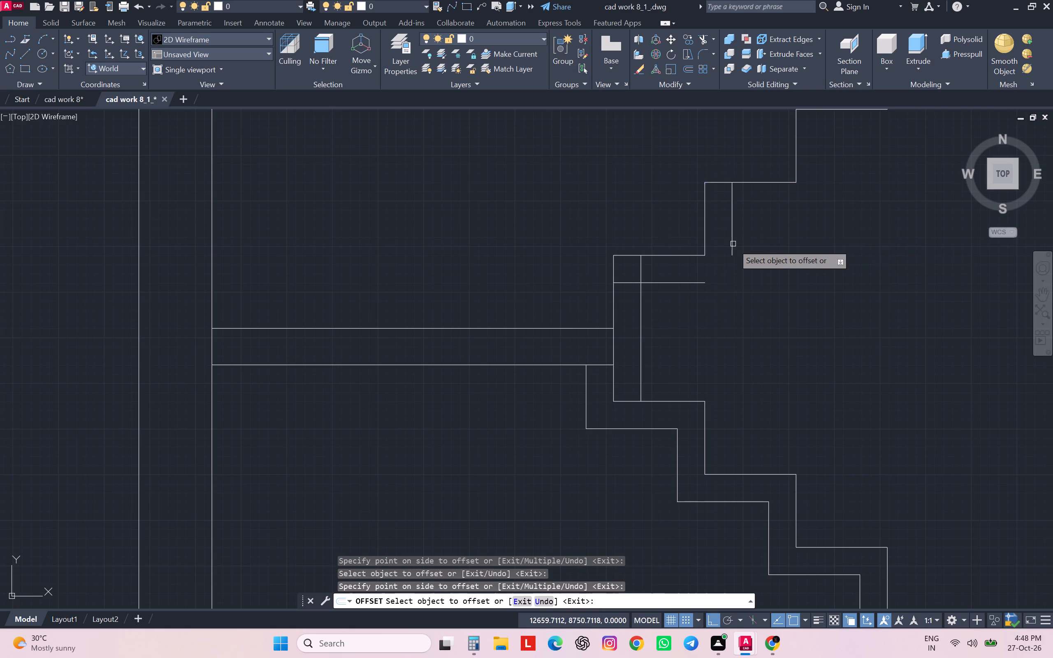
middle_click_drag(730, 244, 424, 373)
left_click(459, 308)
left_click_drag(456, 386, 470, 369)
left_click_drag(493, 293, 500, 293)
left_click(548, 293)
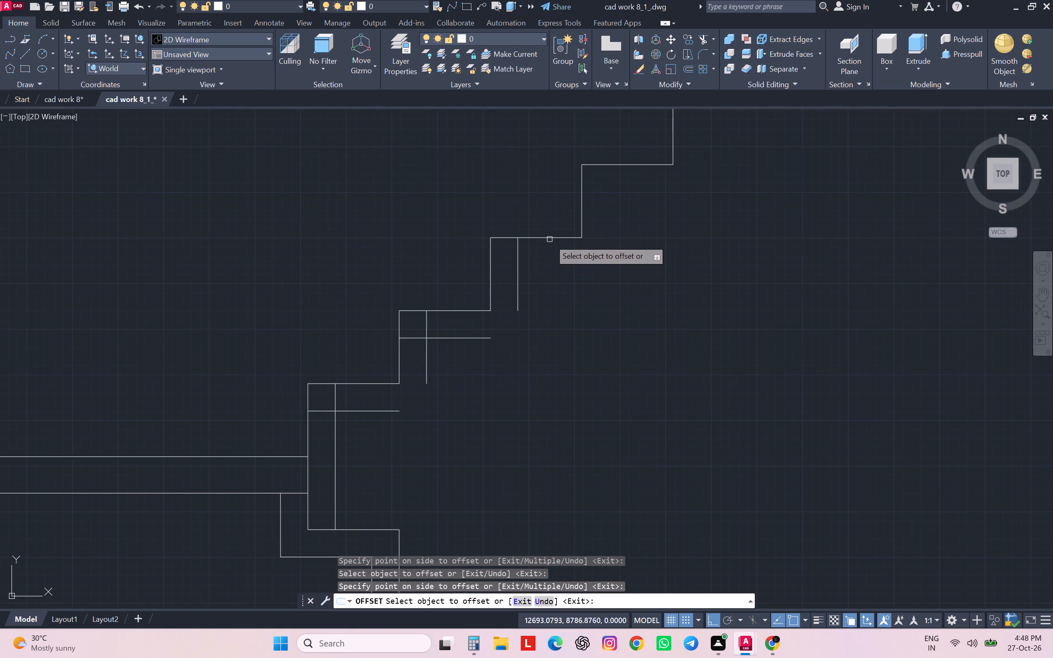
left_click(550, 239)
left_click(563, 297)
Offset the upper flight's fourth riser, fourth tread and topmost riser 7.5 towards the underside.
left_click_drag(584, 230, 589, 230)
left_click(637, 240)
middle_click_drag(632, 245, 489, 485)
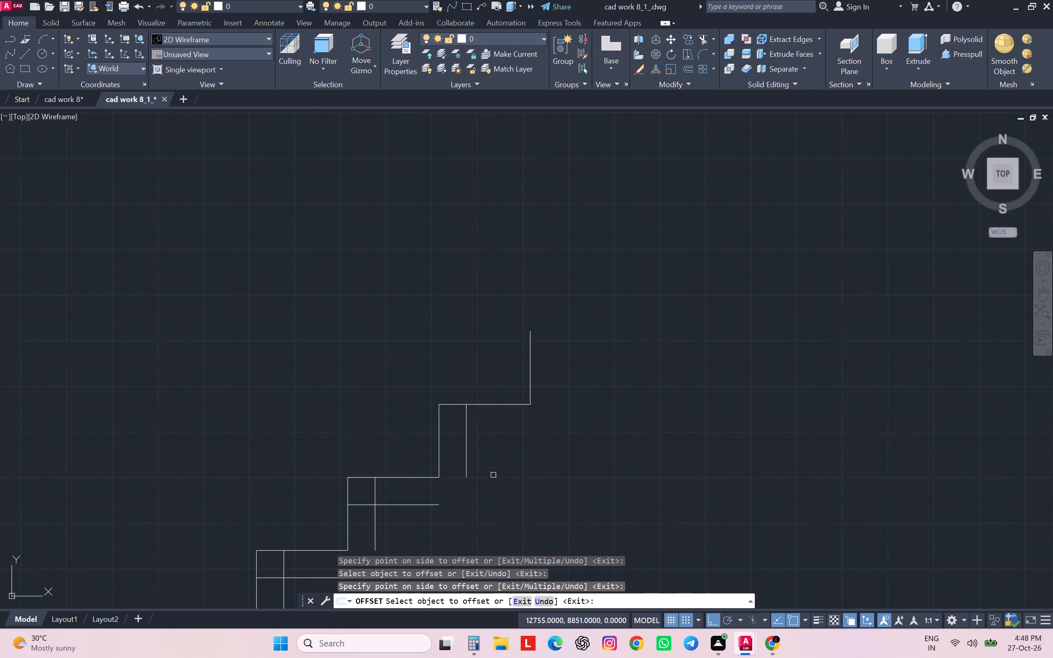
left_click(502, 406)
left_click_drag(510, 459, 515, 446)
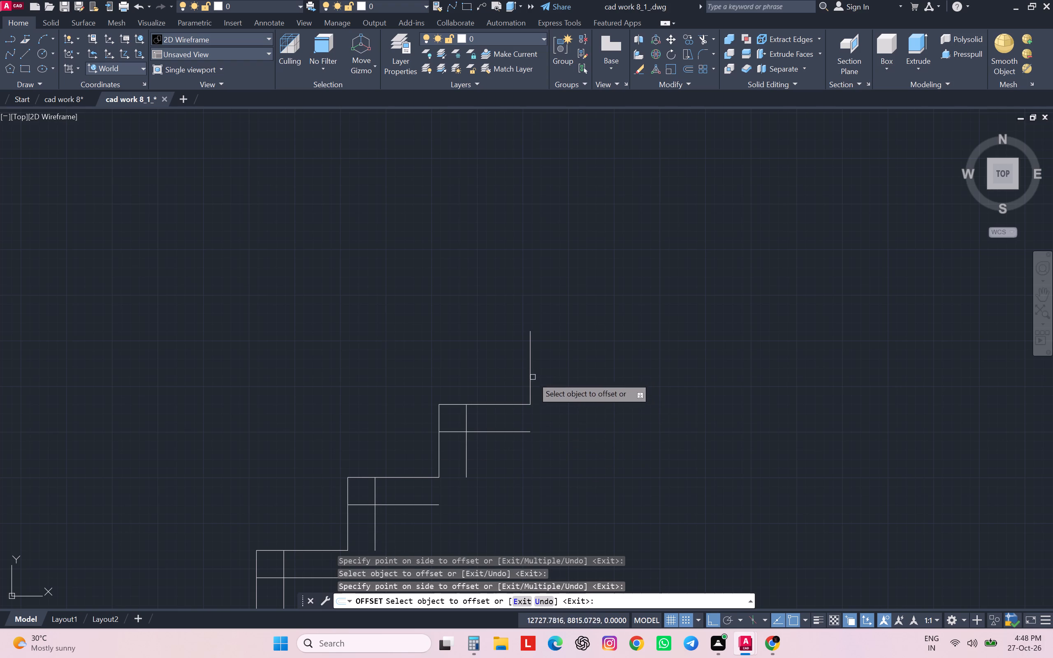
left_click_drag(531, 379, 536, 378)
left_click(622, 364)
scroll(622, 336, "down", 2)
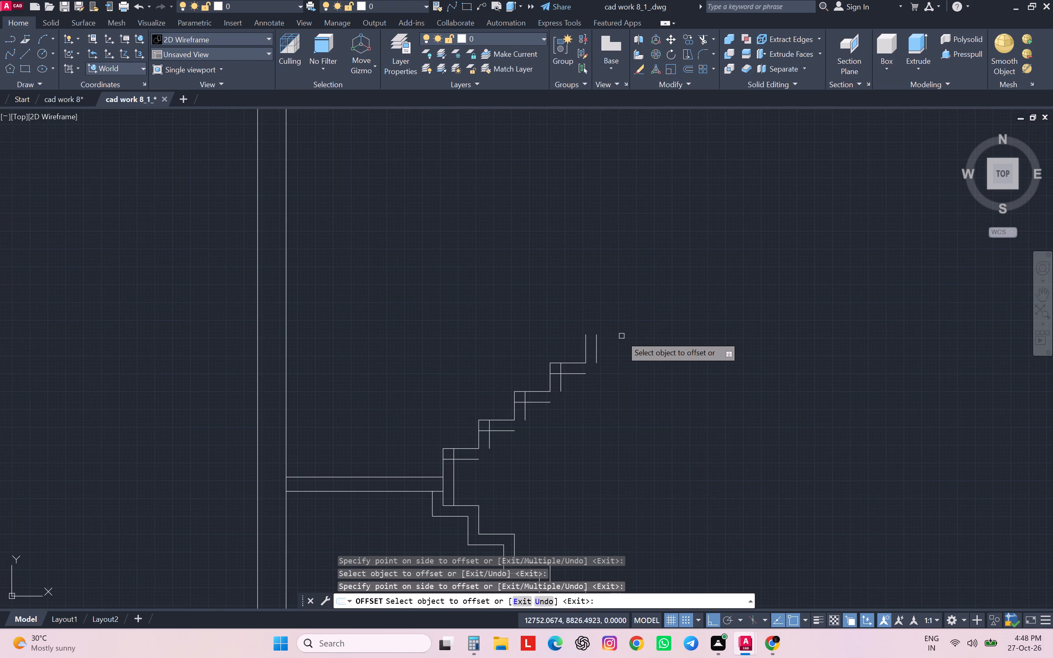
key("space")
key("space")
key("Escape")
key("Escape")
key("Escape")
key("Escape")
key("Escape")
key("Escape")
Fillet the upper flight's fourth offset tread at zero radius to the topmost offset riser and to its own offset riser.
type("F")
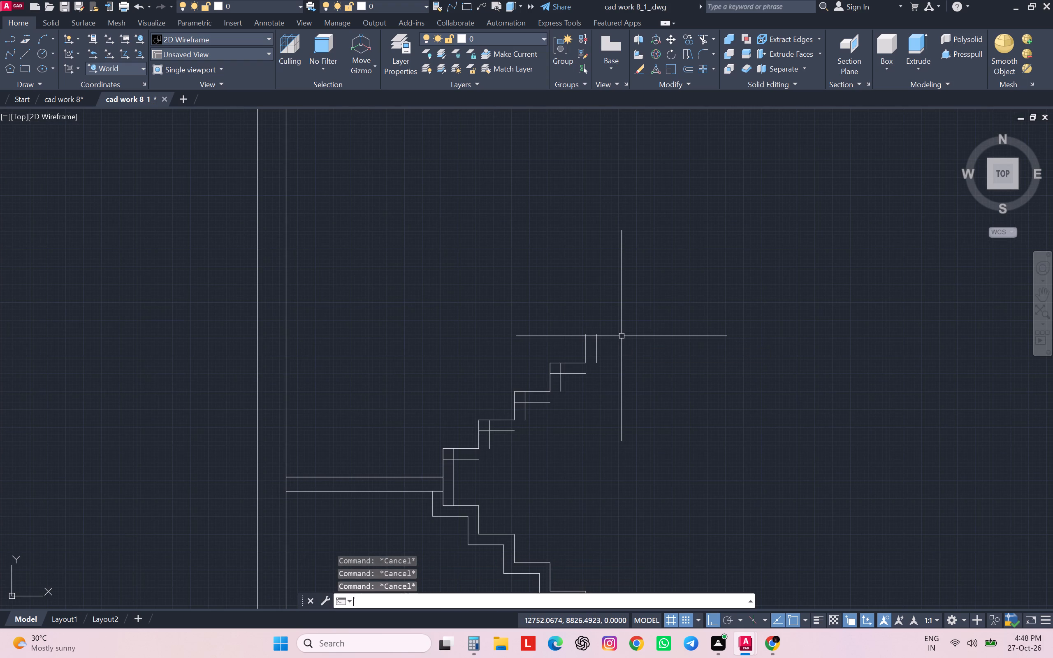
key("space")
left_click_drag(598, 355, 595, 359)
double_click(578, 375)
key("Escape")
key("space")
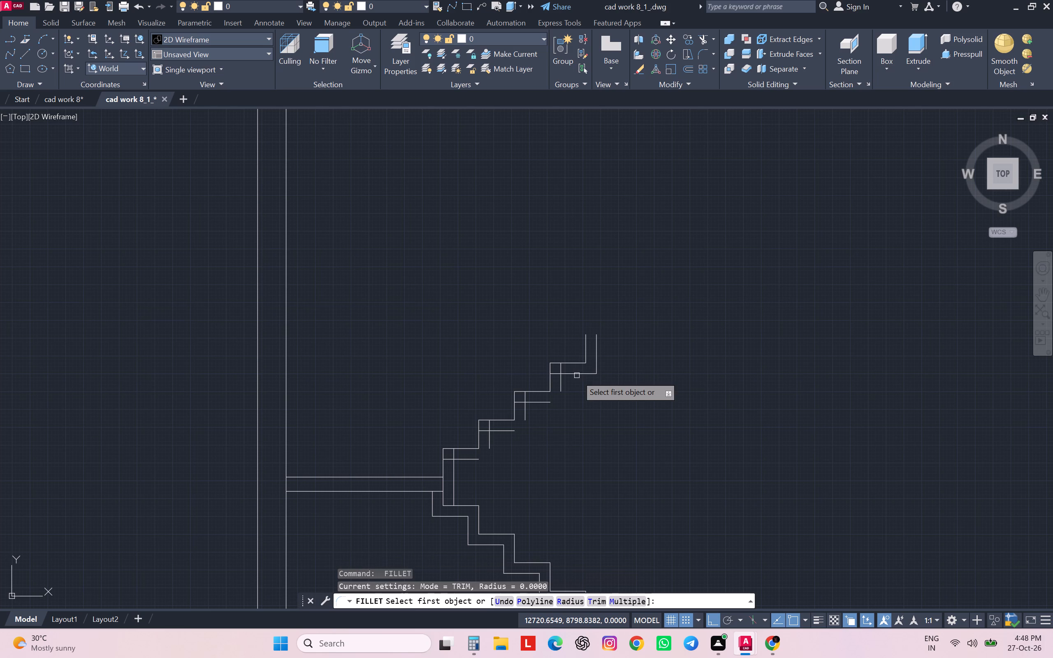
left_click(576, 376)
left_click(562, 385)
Fillet the upper flight's third offset tread at zero radius to the fourth offset riser and to its own offset riser.
key("space")
left_click(561, 387)
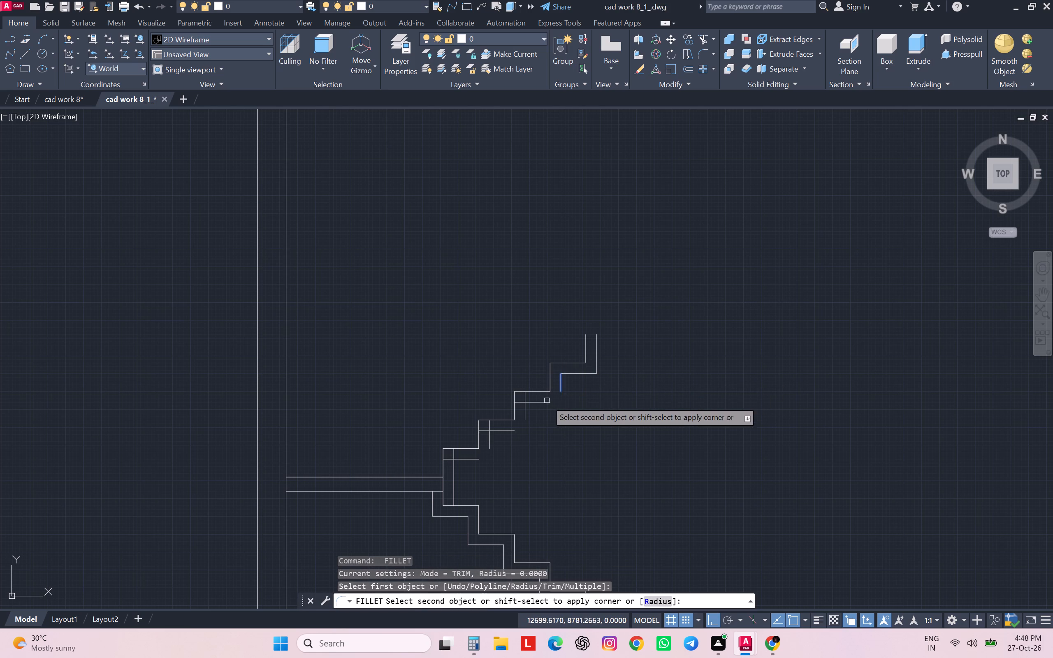
left_click(544, 403)
key("space")
left_click(541, 403)
left_click(525, 410)
Fillet the upper flight's second offset tread at zero radius to the third offset riser and to its own offset riser.
key("space")
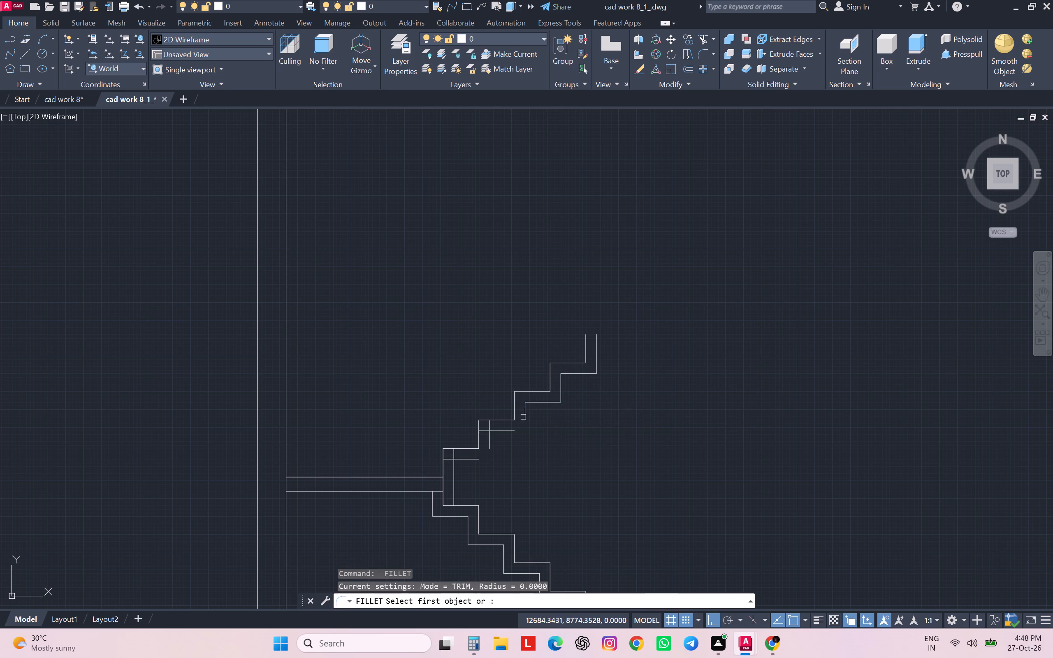
left_click(524, 414)
left_click(515, 429)
key("space")
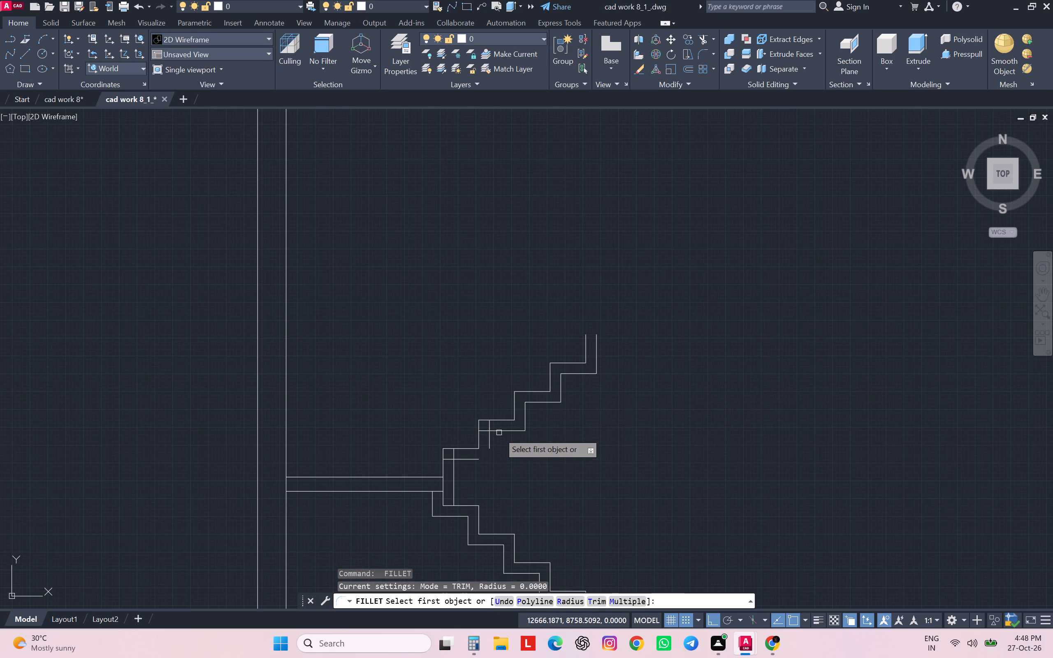
left_click(499, 433)
left_click(491, 443)
Fillet the upper flight's first offset tread at zero radius to the second offset riser and to its own offset riser.
key("space")
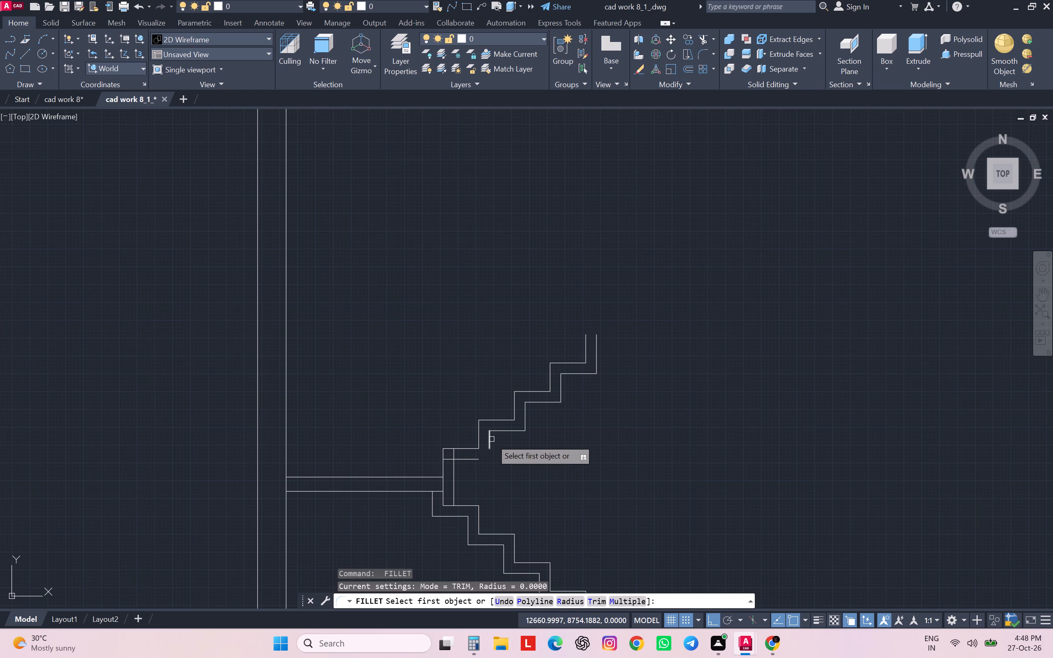
left_click(489, 439)
left_click(473, 457)
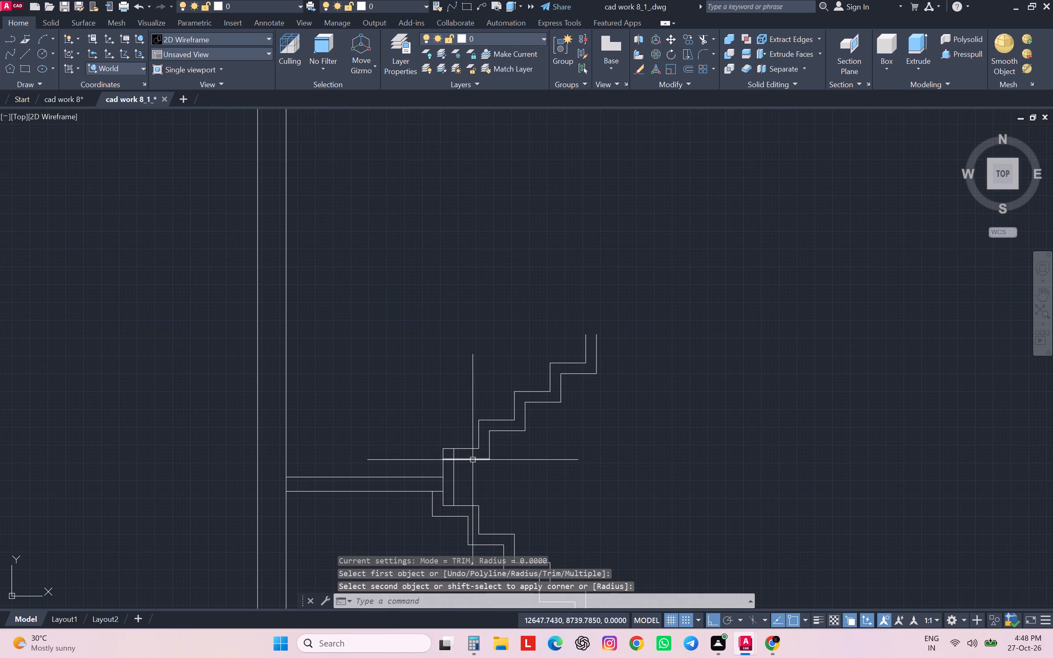
key("space")
left_click(473, 460)
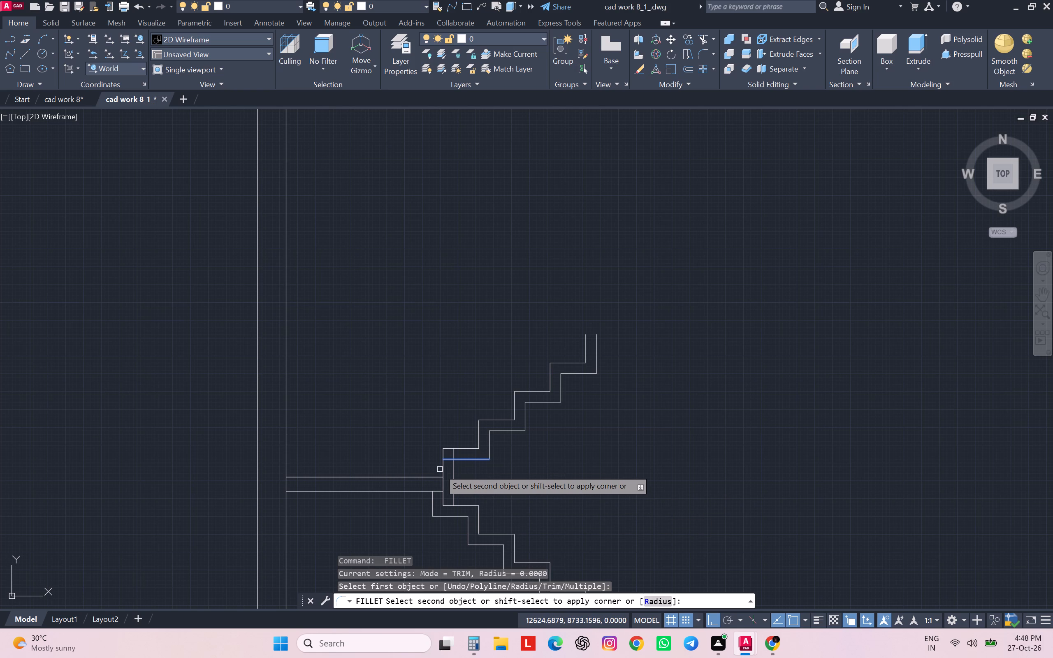
left_click(456, 477)
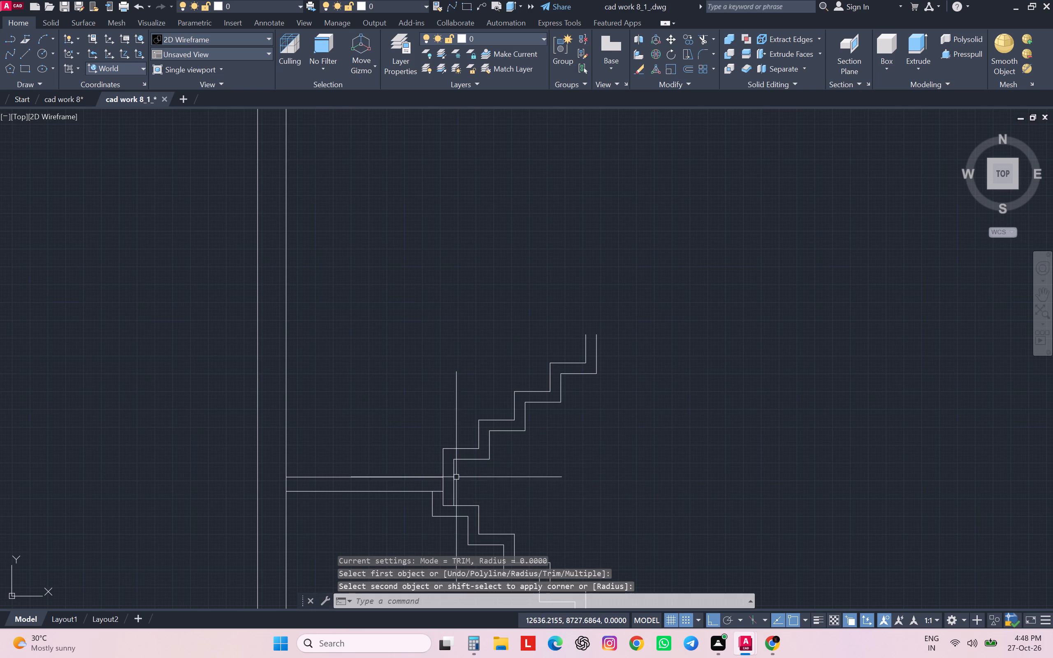
key("Escape")
key("Escape")
key("Escape")
key("Escape")
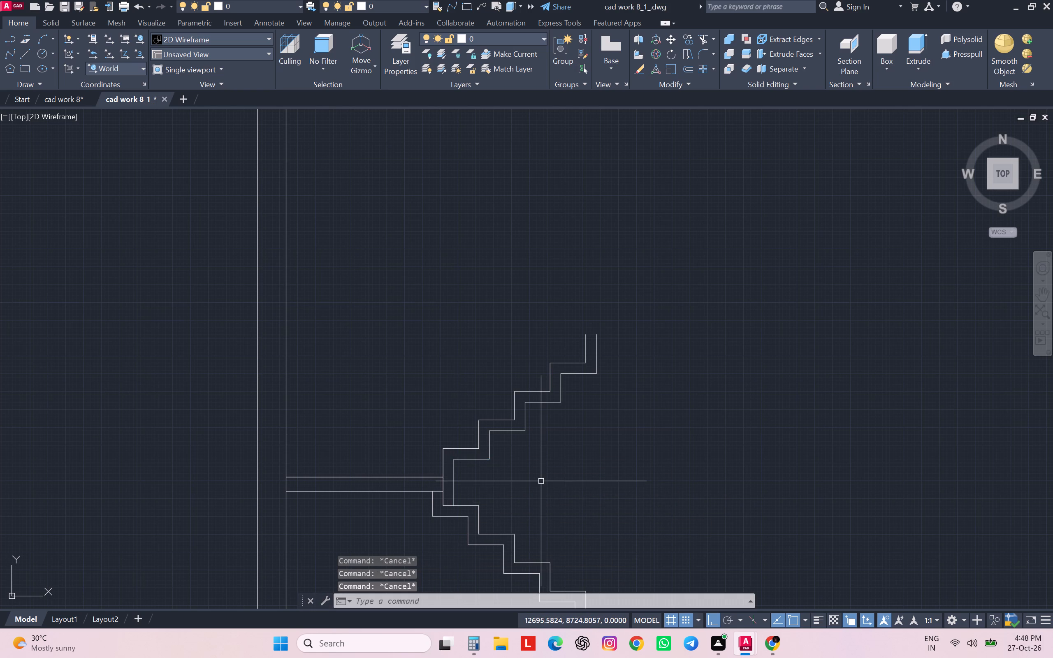
Save the drawing.
key("ctrl+s")
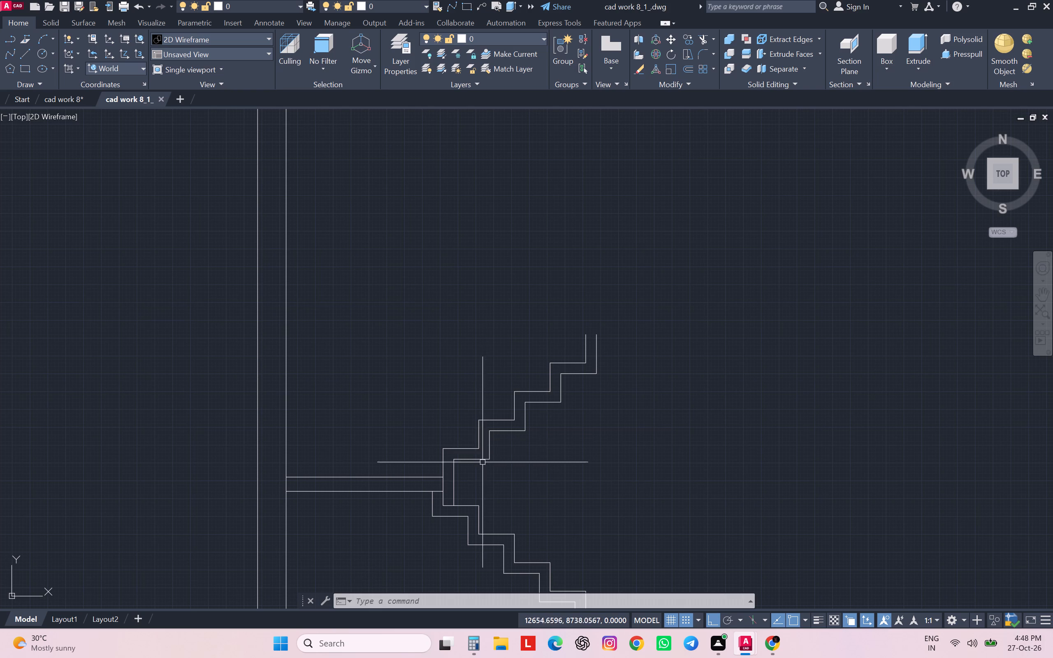
Extend the landing slab's top line to the upper flight's first offset riser and trim that riser below the line.
scroll(484, 478, "up", 2)
key("Escape")
key("Escape")
key("Escape")
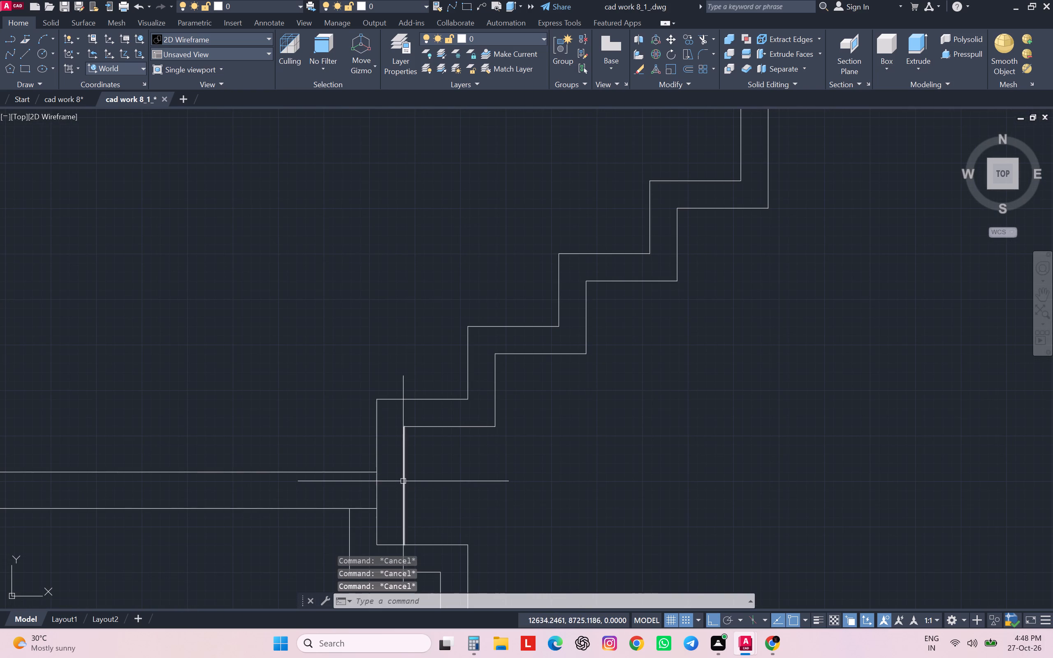
key("Escape")
type("EX")
key("space")
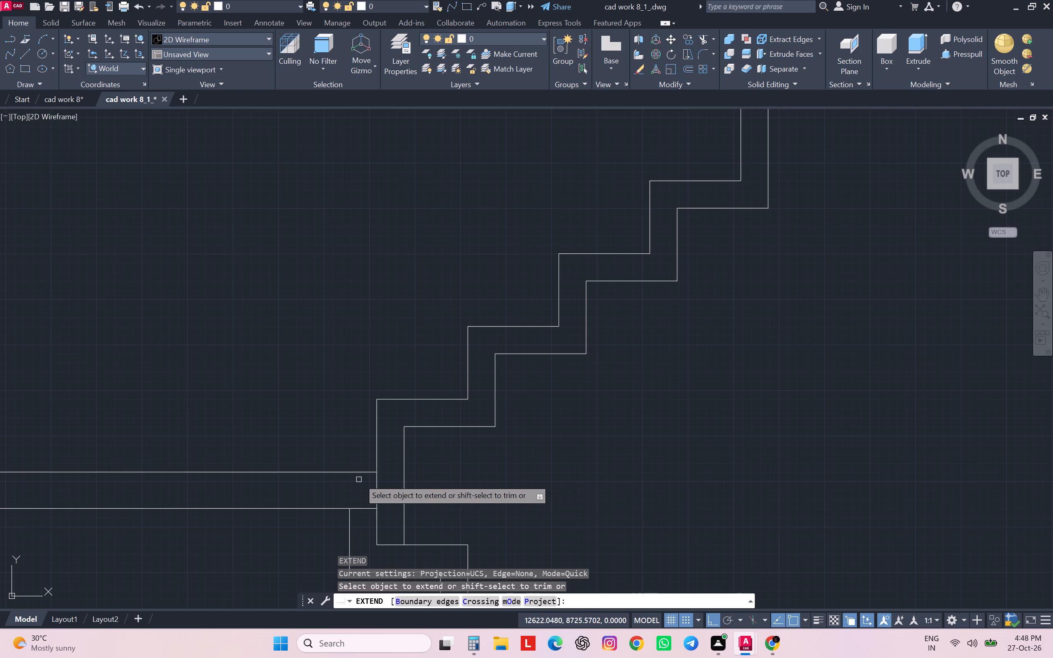
left_click(362, 474)
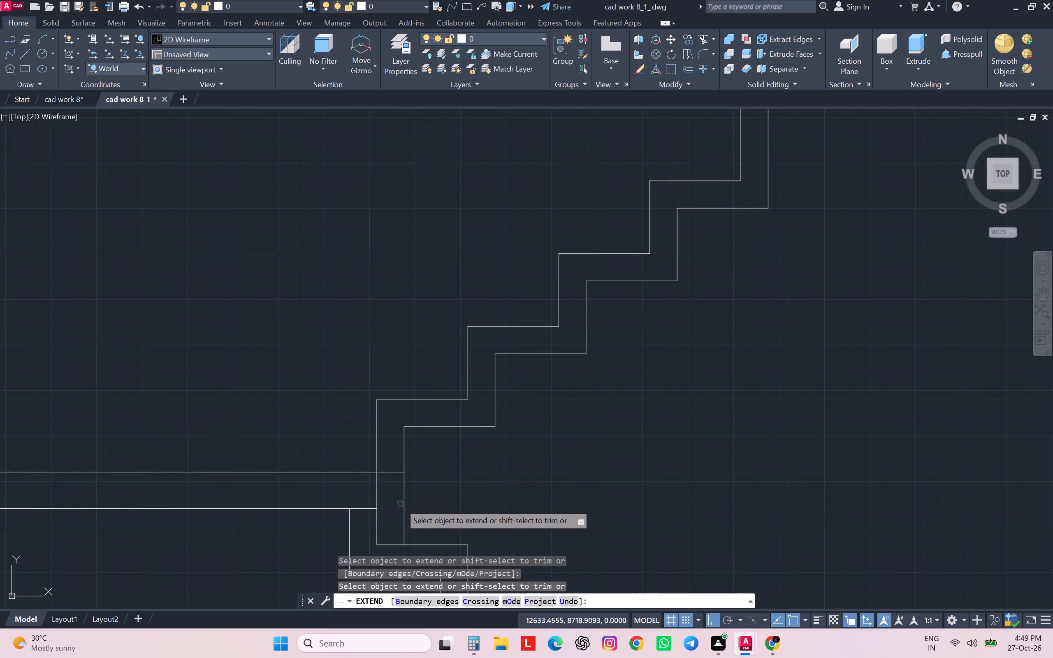
left_click(406, 506, "shift")
scroll(494, 458, "down", 3)
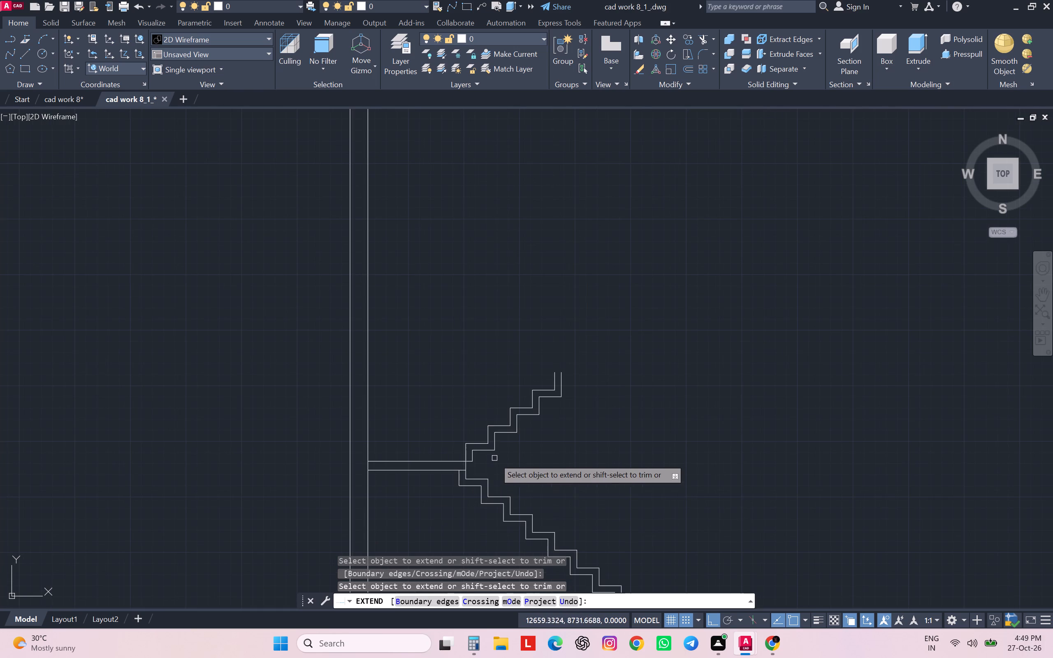
key("Escape")
key("Escape")
key("Escape")
key("Escape")
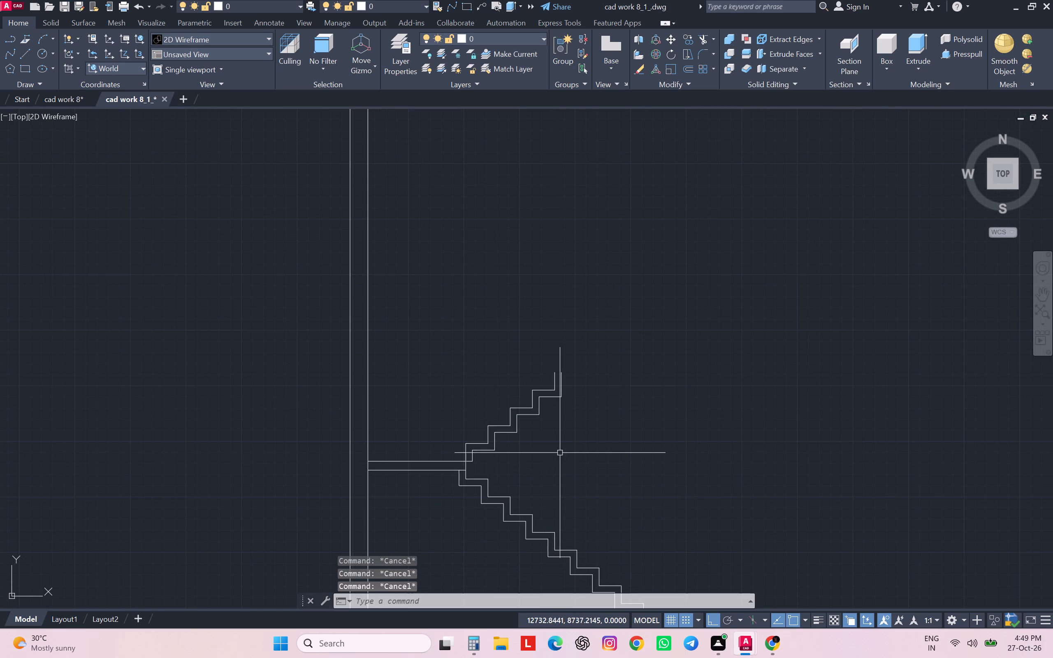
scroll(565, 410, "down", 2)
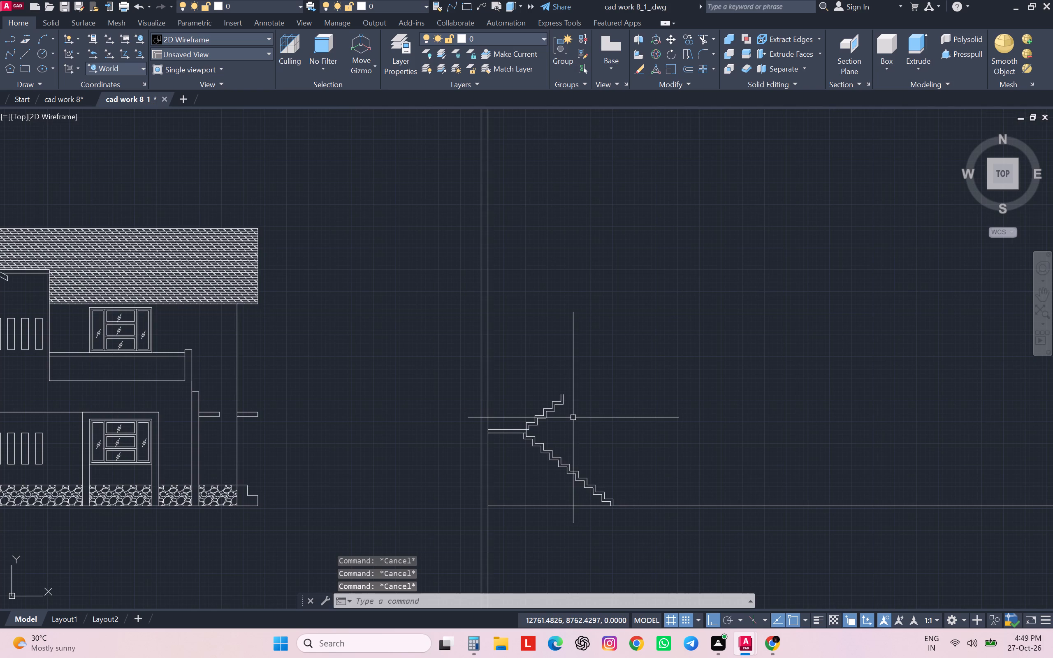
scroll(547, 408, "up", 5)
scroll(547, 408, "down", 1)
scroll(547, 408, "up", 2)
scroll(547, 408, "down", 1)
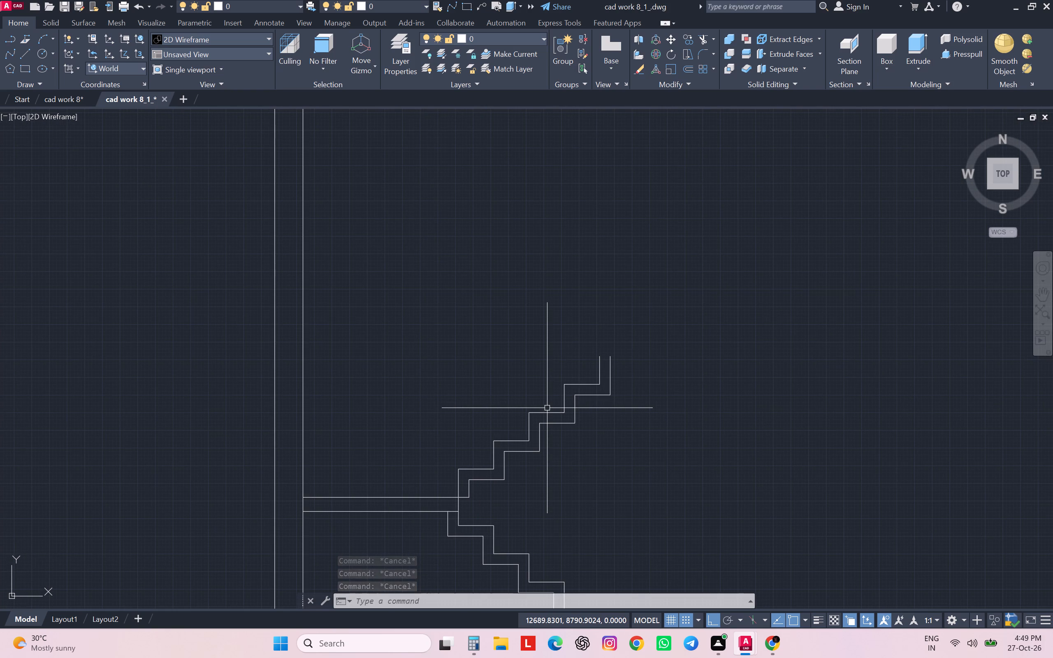
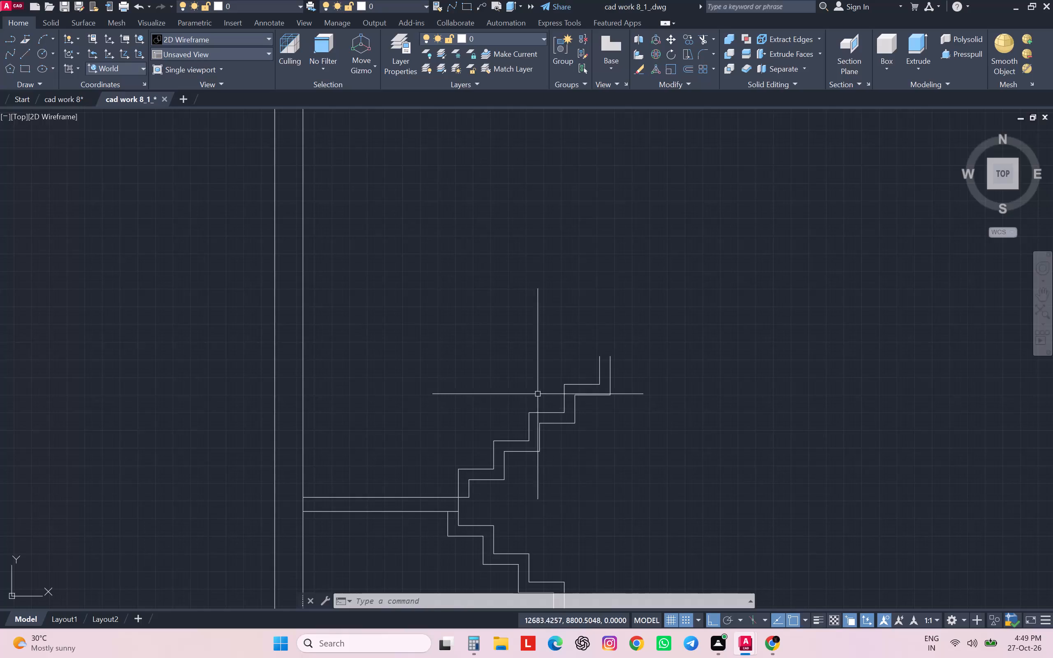
Examine the staircase and floor levels in the Section A-A drawing on the lower reference image.
scroll(537, 394, "down", 2)
scroll(540, 384, "up", 1)
scroll(540, 384, "down", 2)
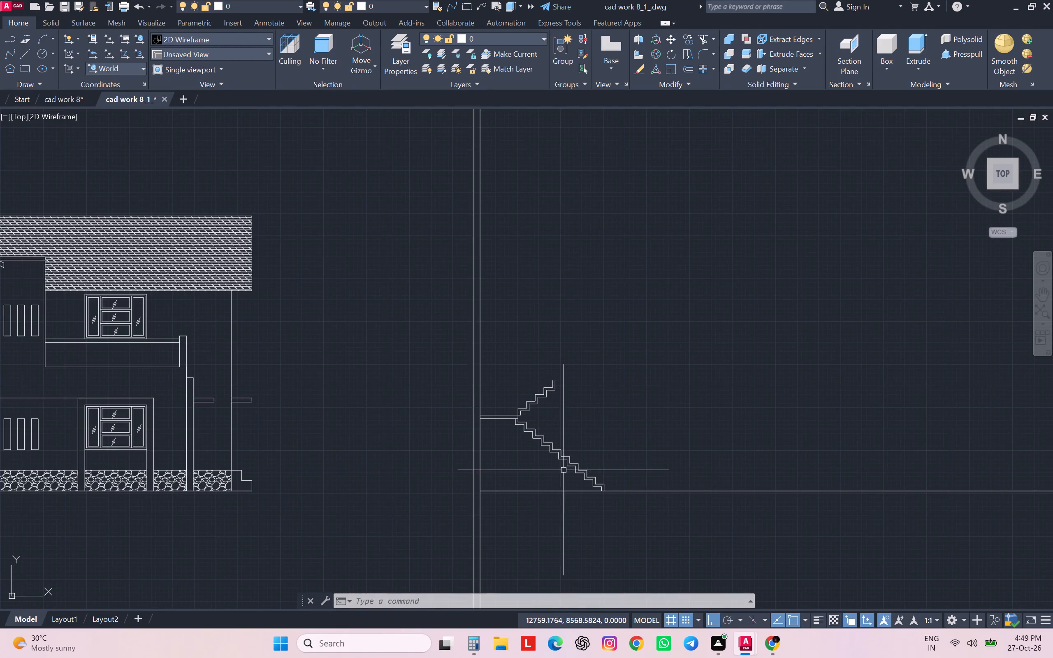
scroll(563, 466, "down", 1)
middle_click_drag(563, 466, 584, 366)
scroll(587, 358, "down", 4)
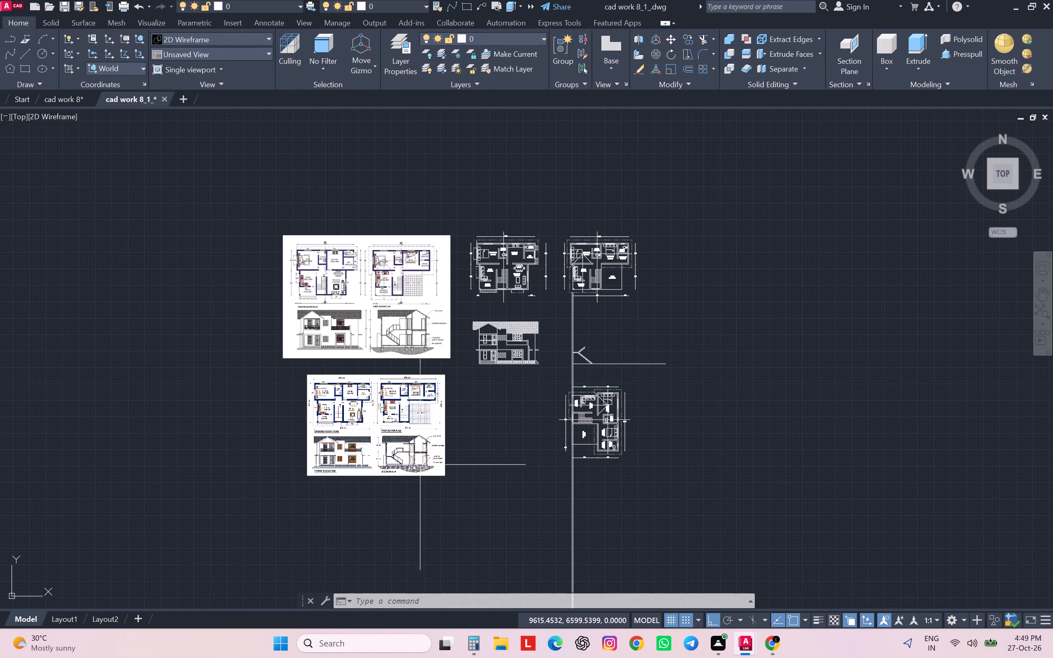
scroll(397, 463, "up", 1)
scroll(397, 463, "down", 1)
scroll(397, 463, "up", 1)
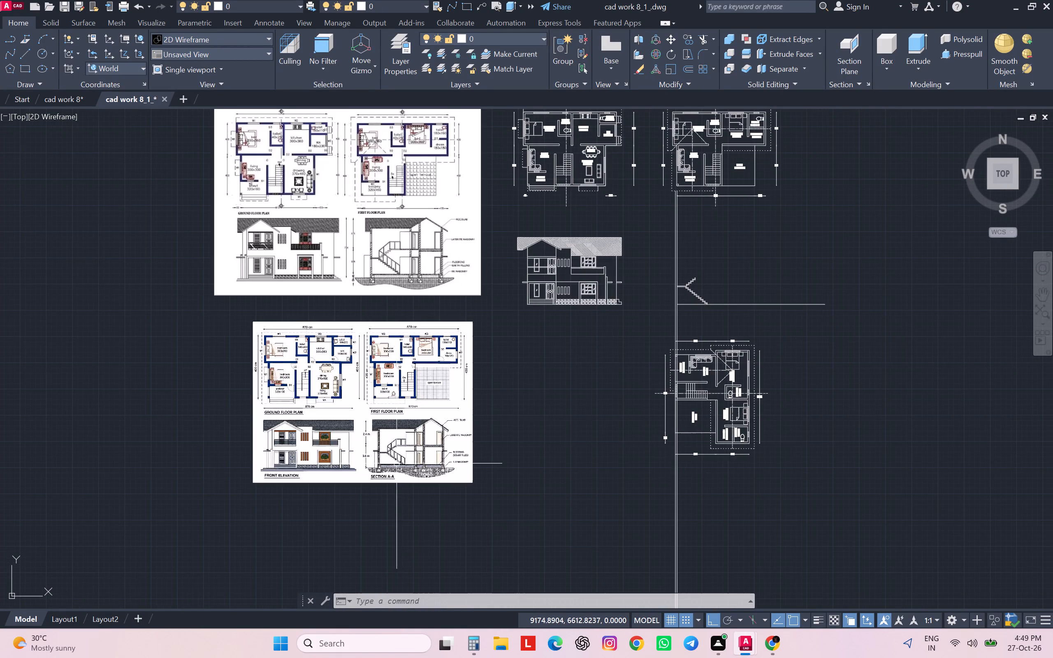
scroll(397, 463, "up", 3)
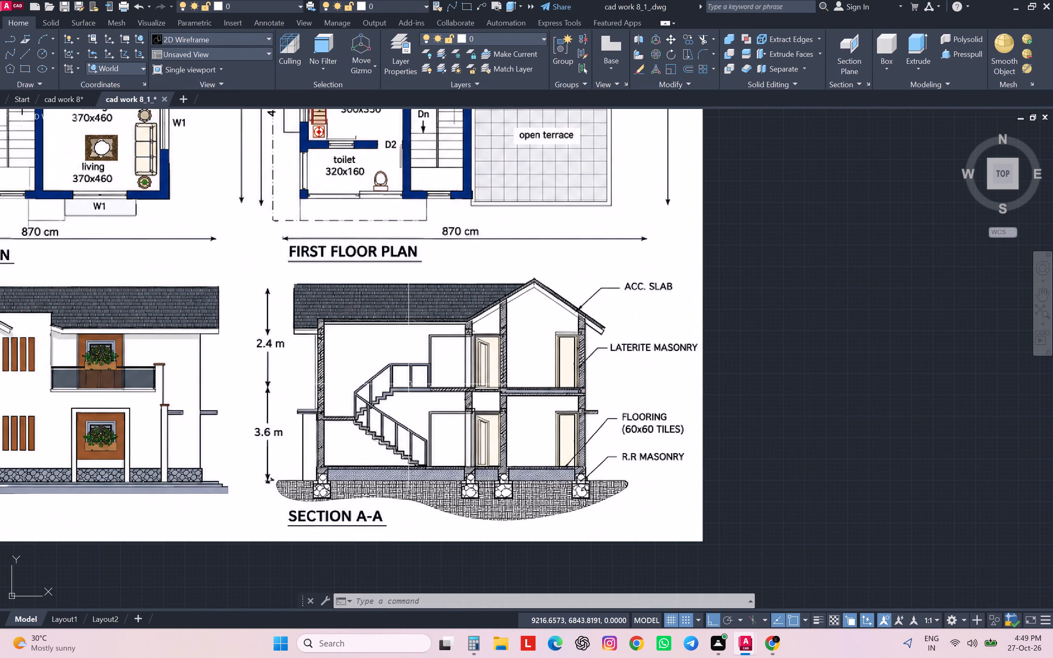
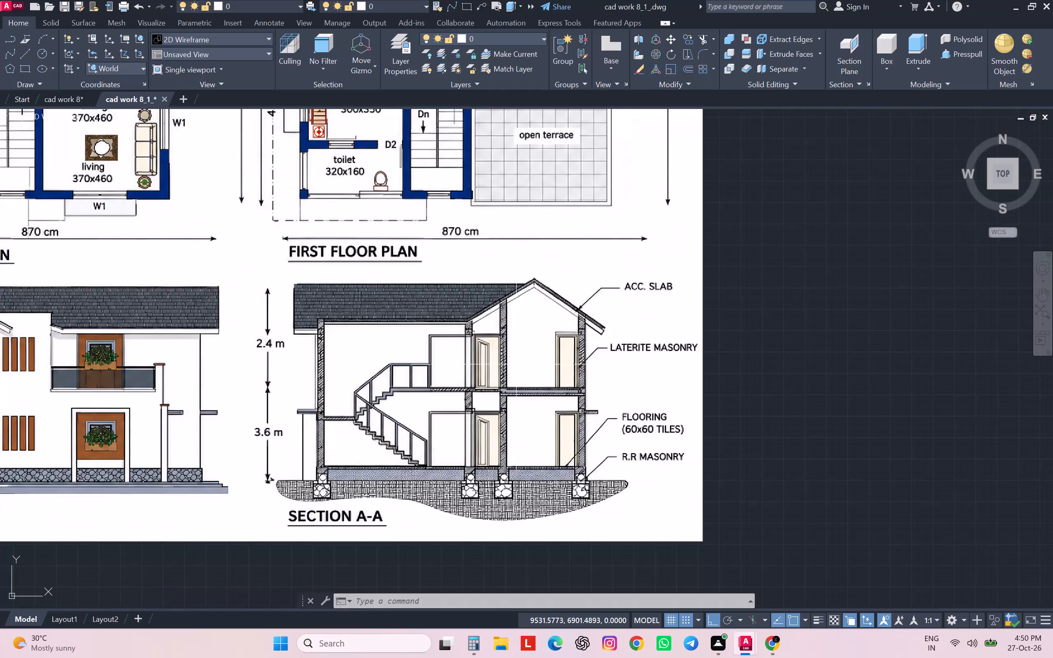
Draw a horizontal floor-level line about 290 units long from the top step of the upper stair flight towards the rooms.
scroll(493, 350, "down", 2)
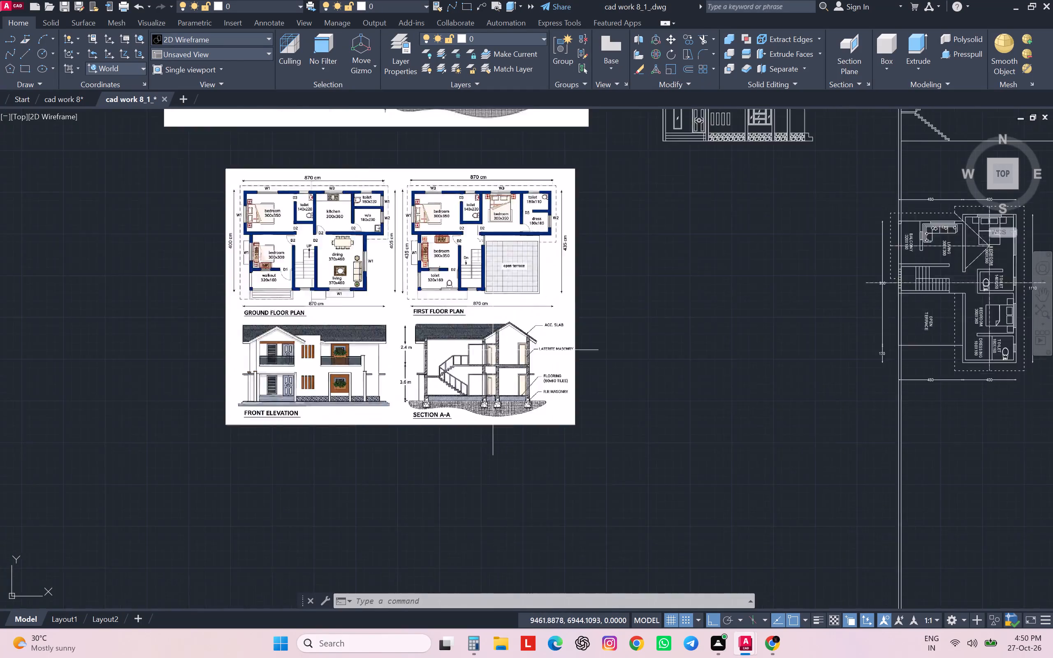
scroll(493, 350, "down", 1)
middle_click_drag(687, 346, 505, 405)
scroll(504, 408, "up", 2)
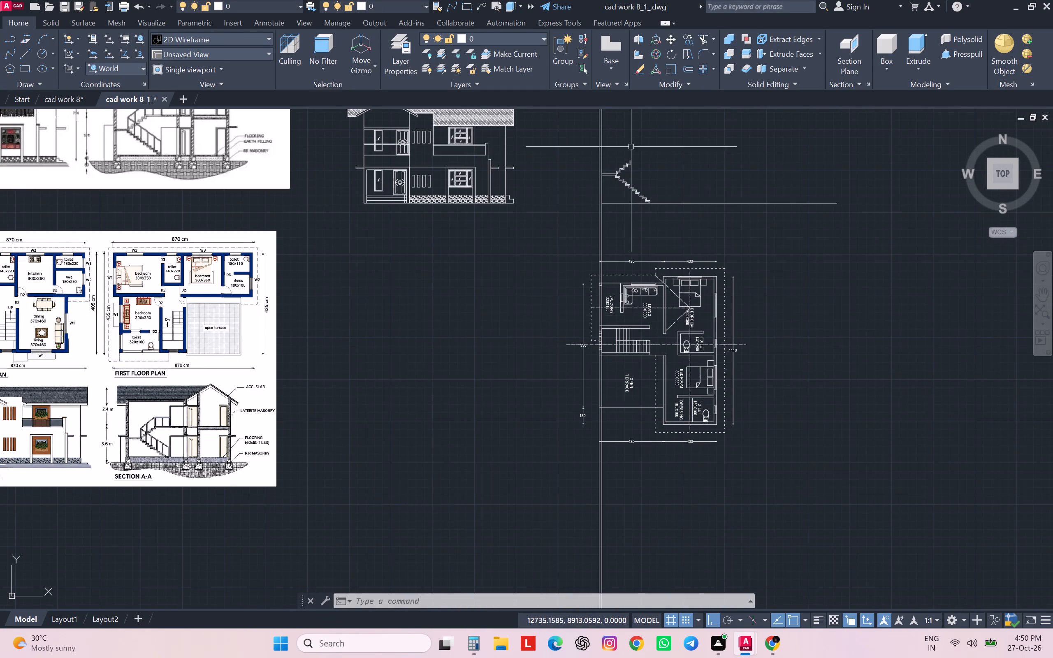
middle_click_drag(631, 146, 593, 301)
scroll(596, 316, "up", 3)
scroll(596, 316, "down", 1)
scroll(596, 316, "up", 2)
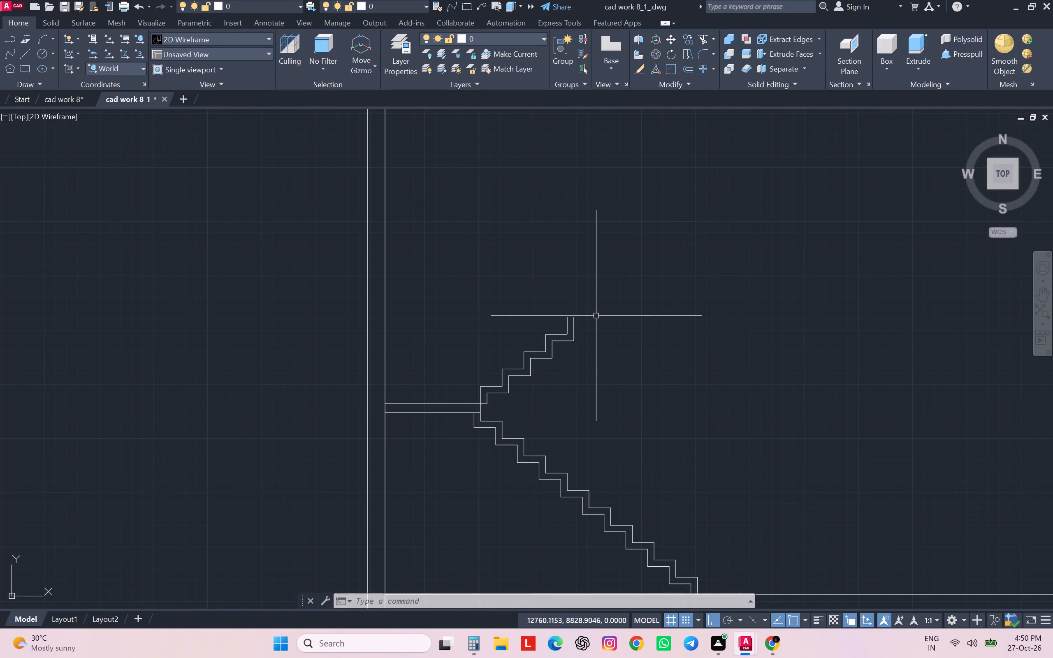
key("l")
key("Return")
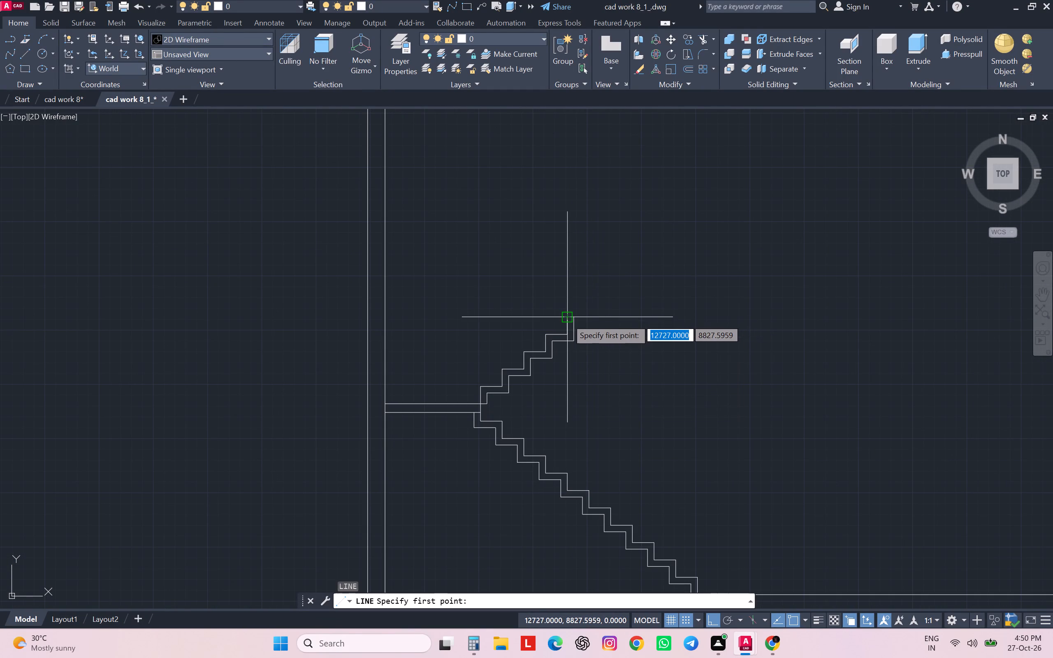
left_click(567, 319)
left_click(819, 305)
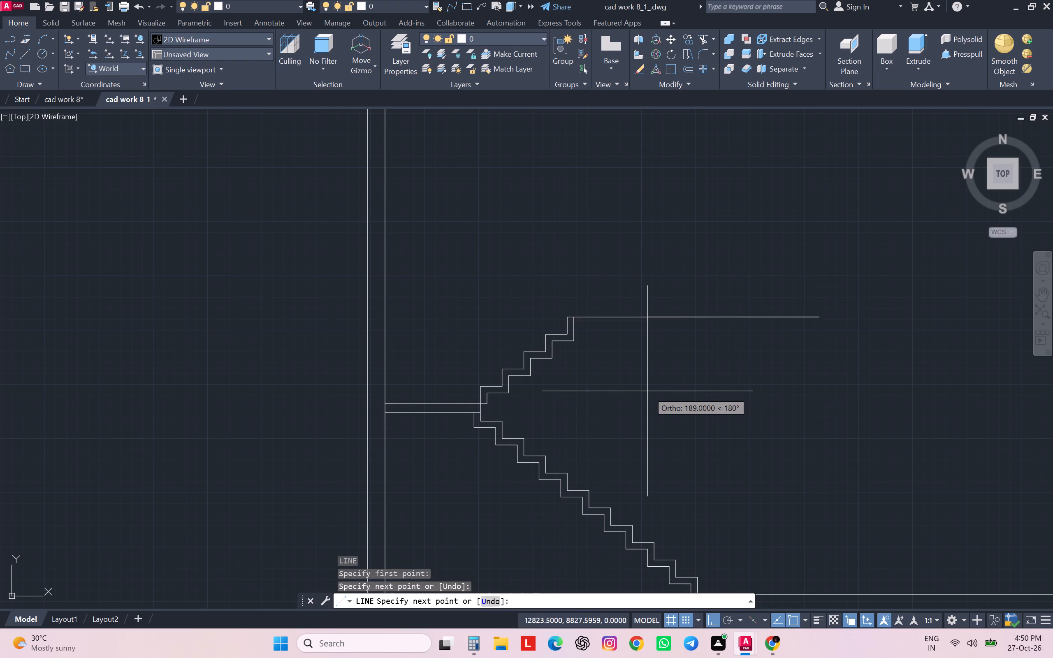
scroll(647, 392, "down", 4)
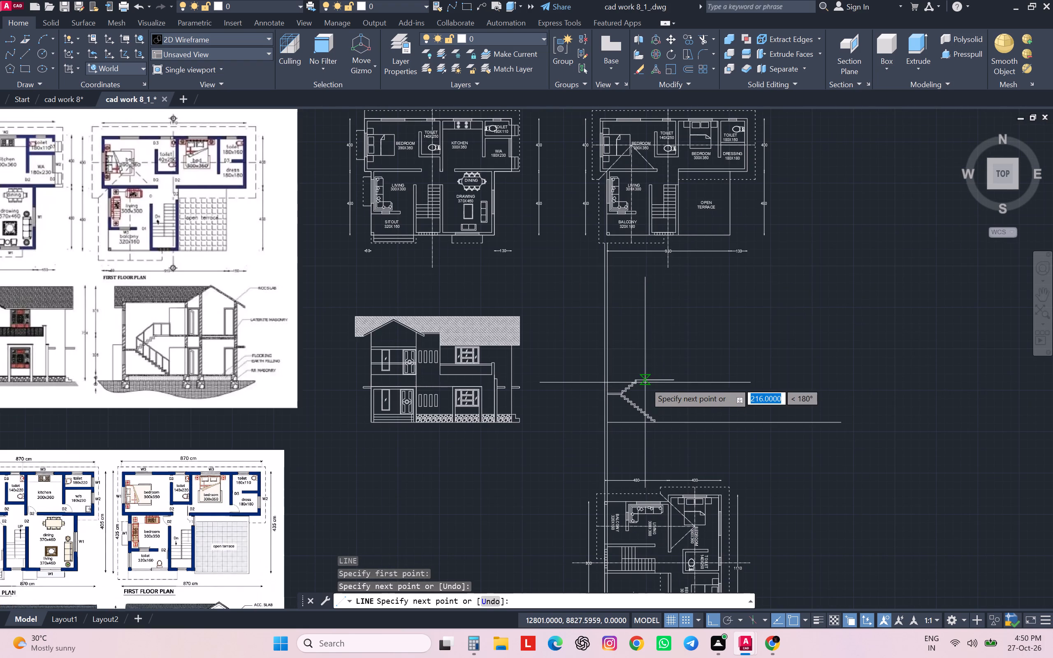
scroll(650, 379, "down", 2)
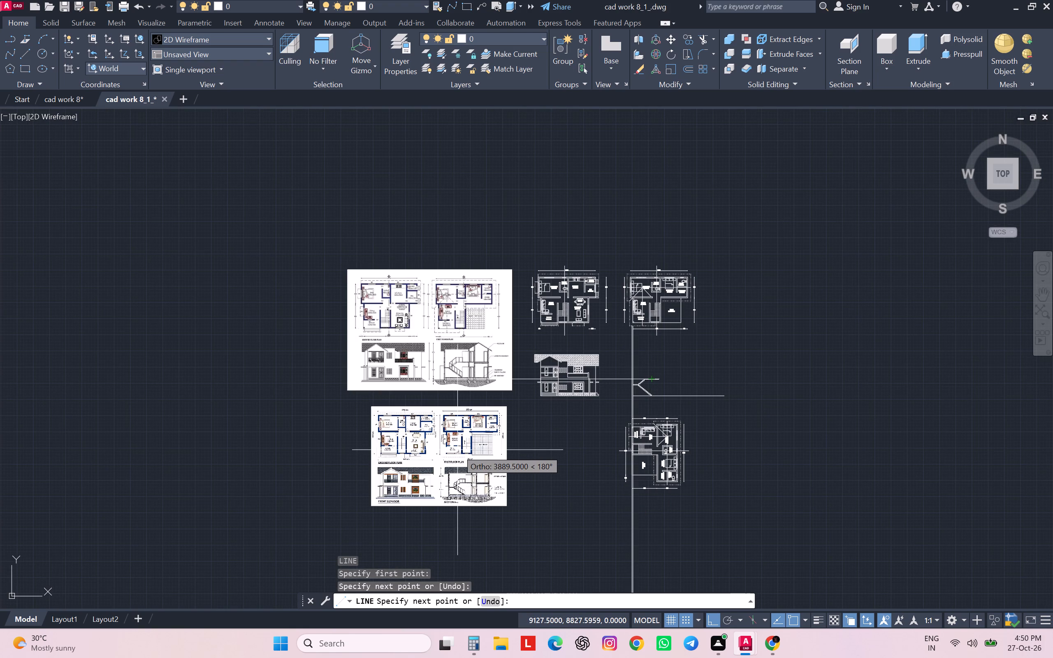
scroll(477, 451, "down", 1)
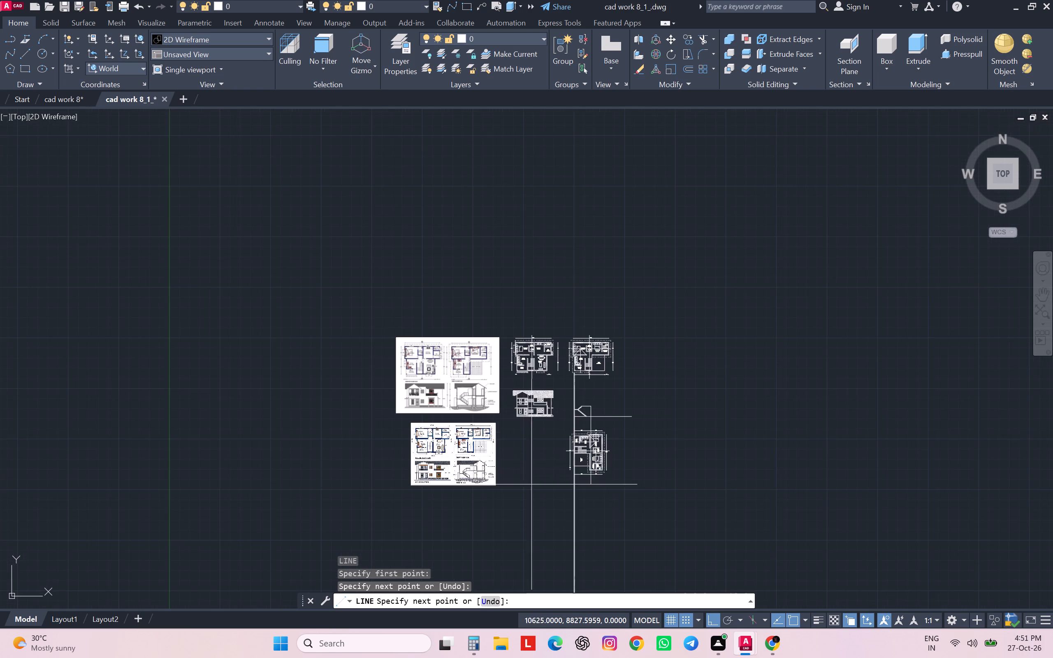
scroll(542, 464, "up", 2)
middle_click_drag(663, 460, 592, 453)
scroll(591, 453, "up", 1)
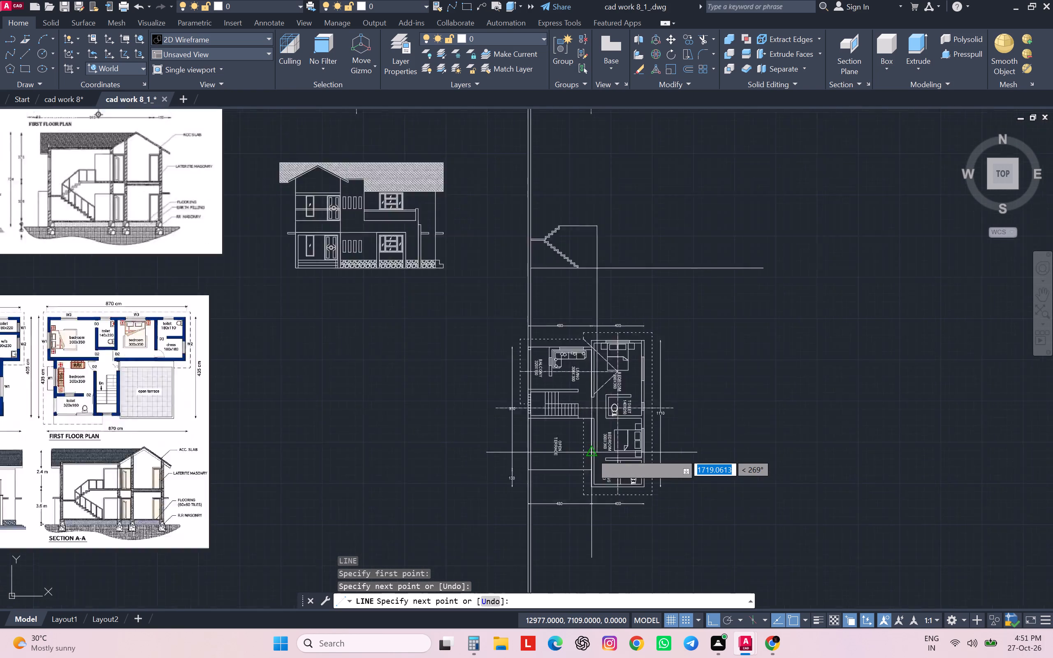
scroll(591, 453, "up", 2)
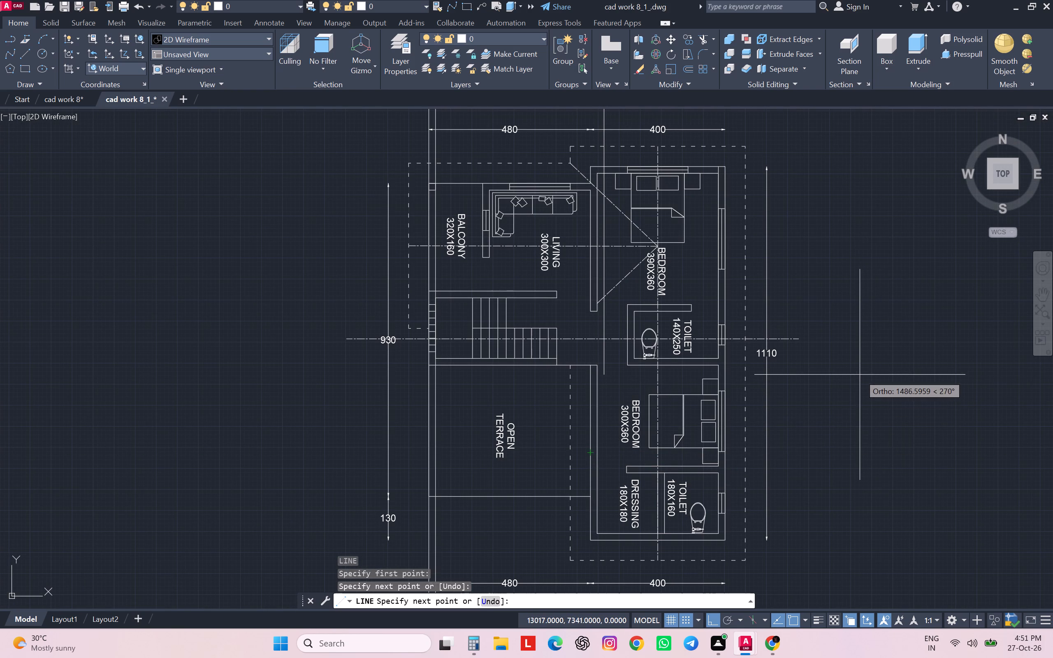
key("Escape")
Draw vertical construction lines through both faces of the living room–bedroom wall and of the toilet's inner wall in the rotated first floor plan.
scroll(860, 375, "down", 2)
middle_click_drag(859, 375, 867, 428)
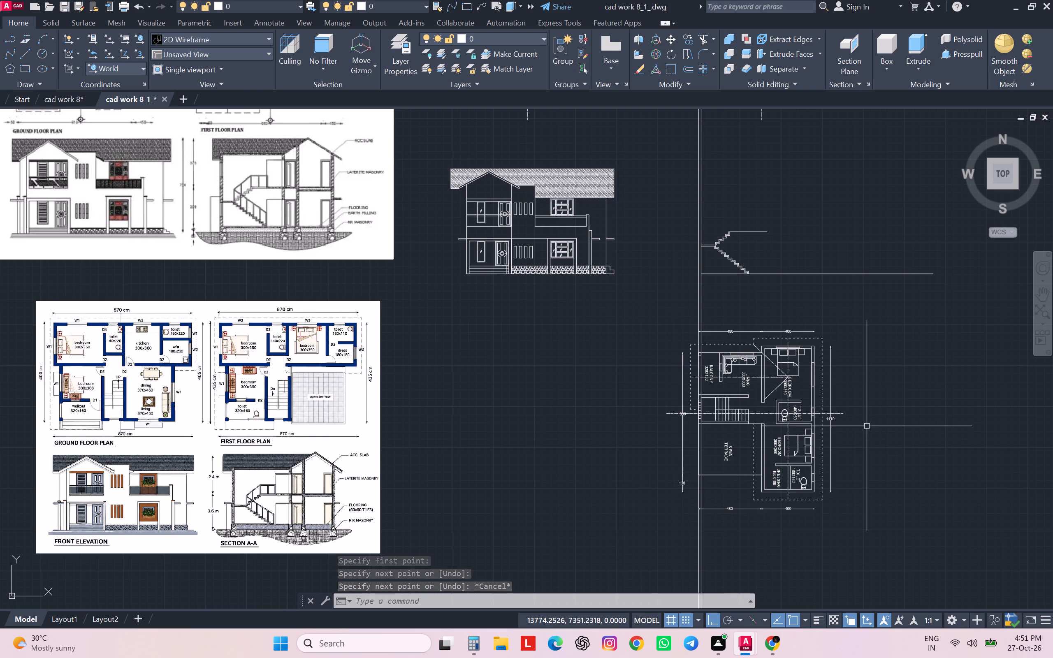
scroll(866, 426, "down", 2)
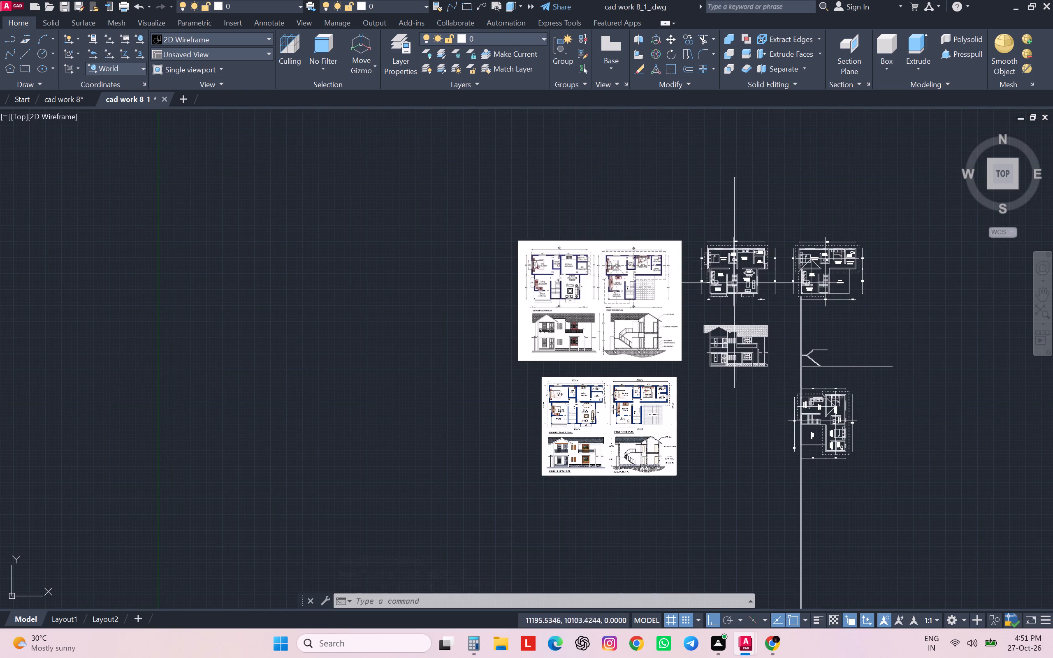
scroll(845, 273, "up", 2)
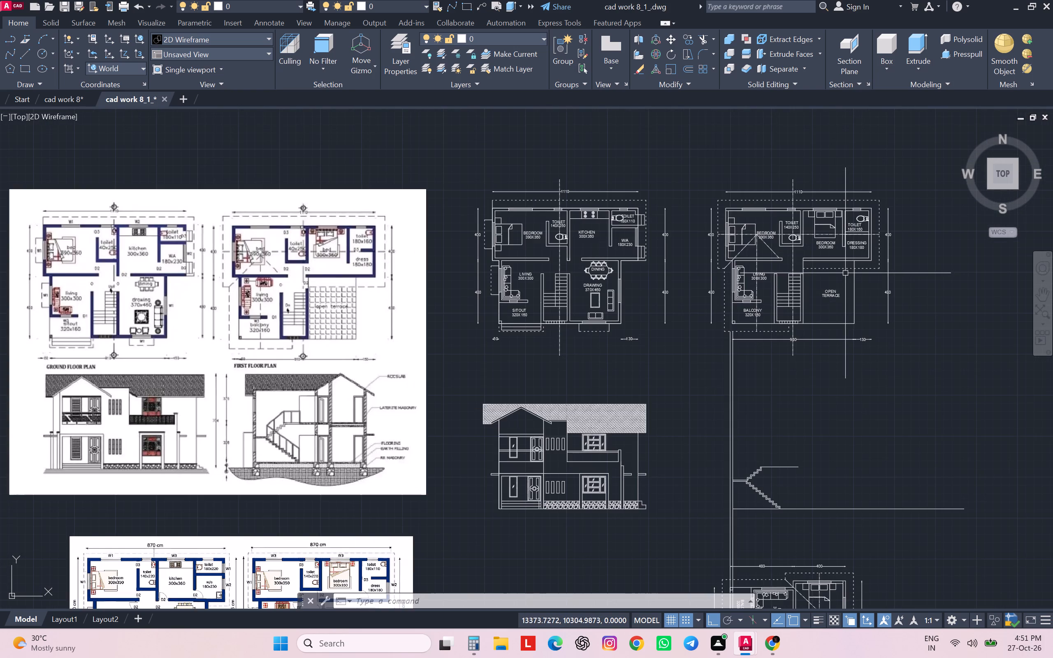
scroll(845, 273, "down", 1)
scroll(889, 455, "up", 3)
scroll(682, 398, "down", 2)
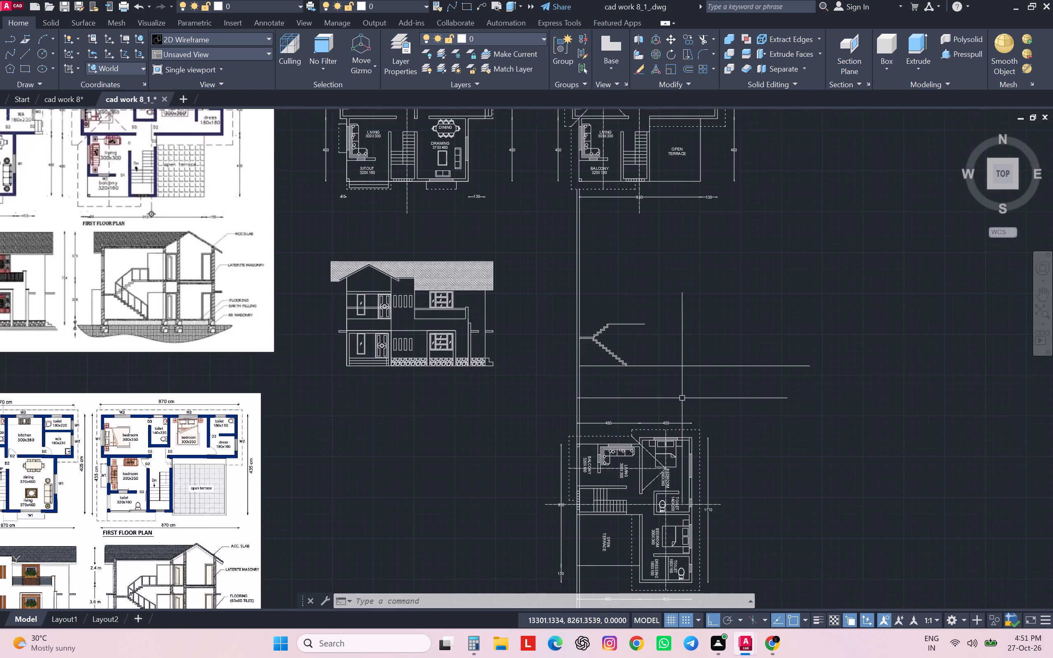
middle_click_drag(679, 470, 677, 409)
type("XL")
key("Return")
key("v")
key("space")
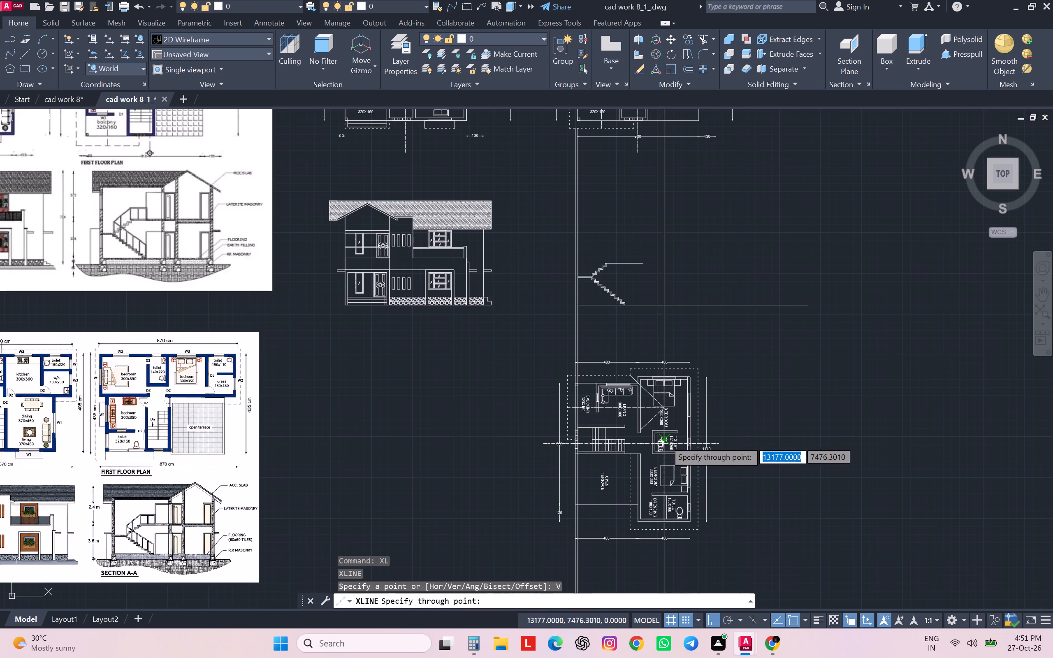
scroll(665, 440, "up", 2)
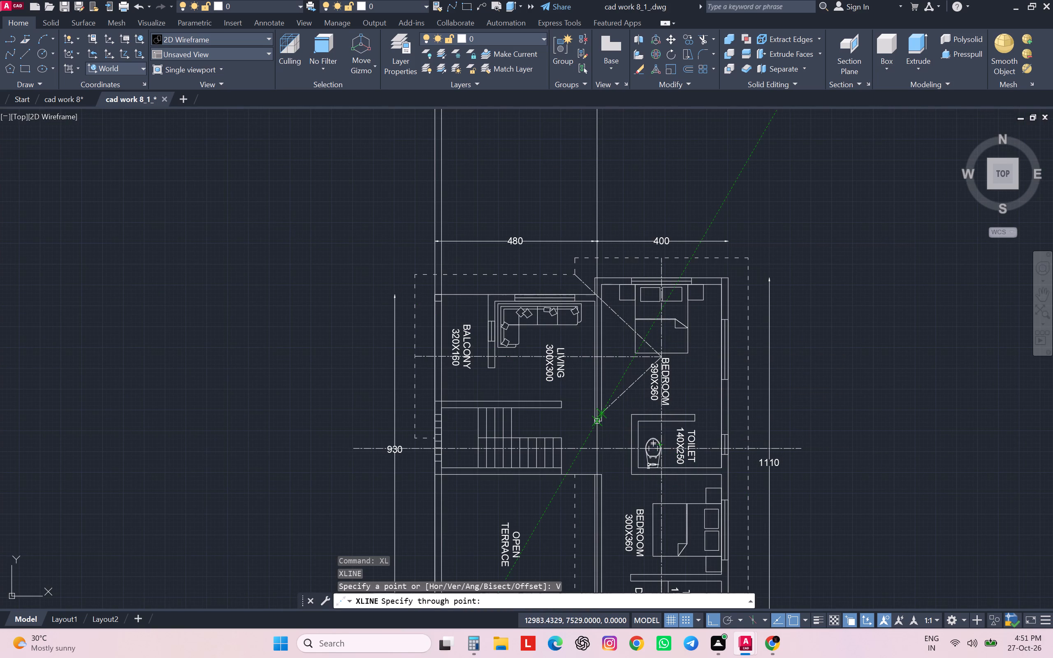
scroll(598, 420, "up", 1)
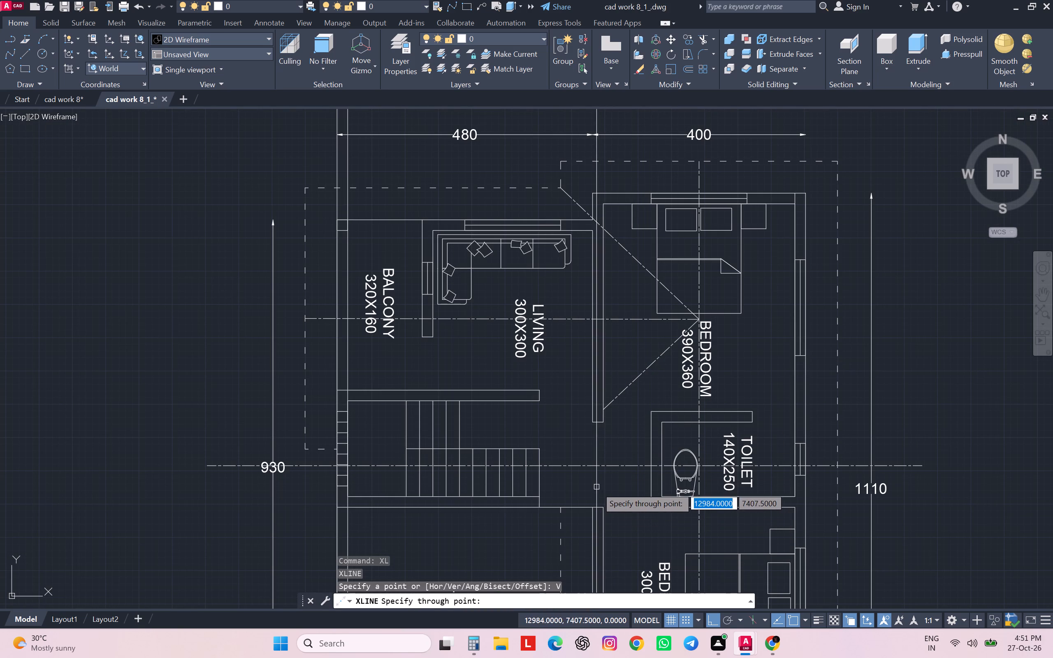
left_click_drag(592, 428, 593, 424)
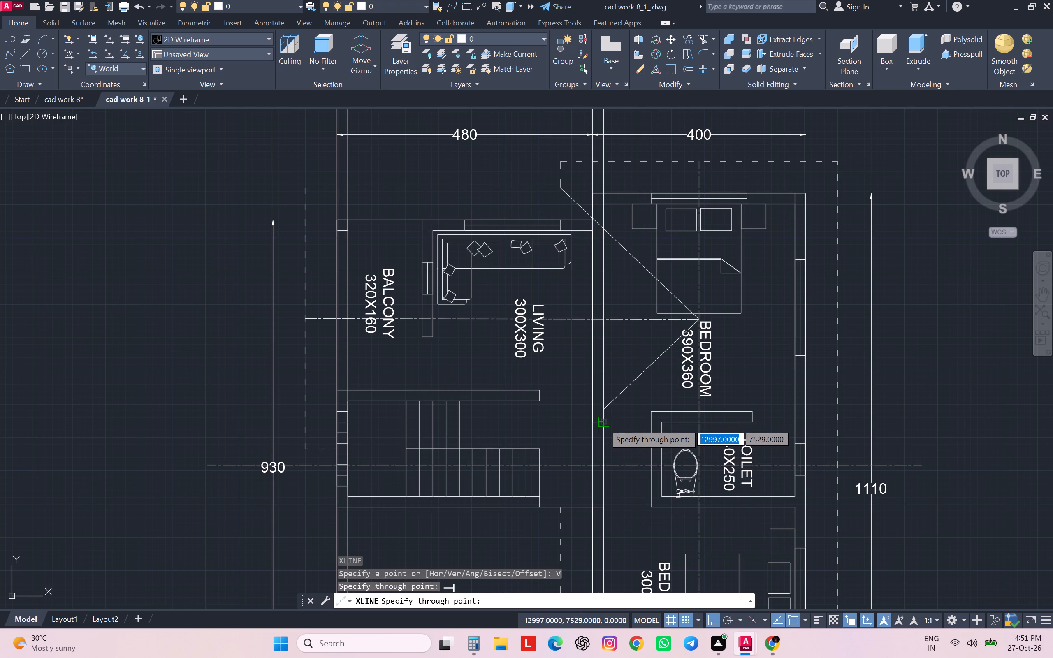
left_click(603, 423)
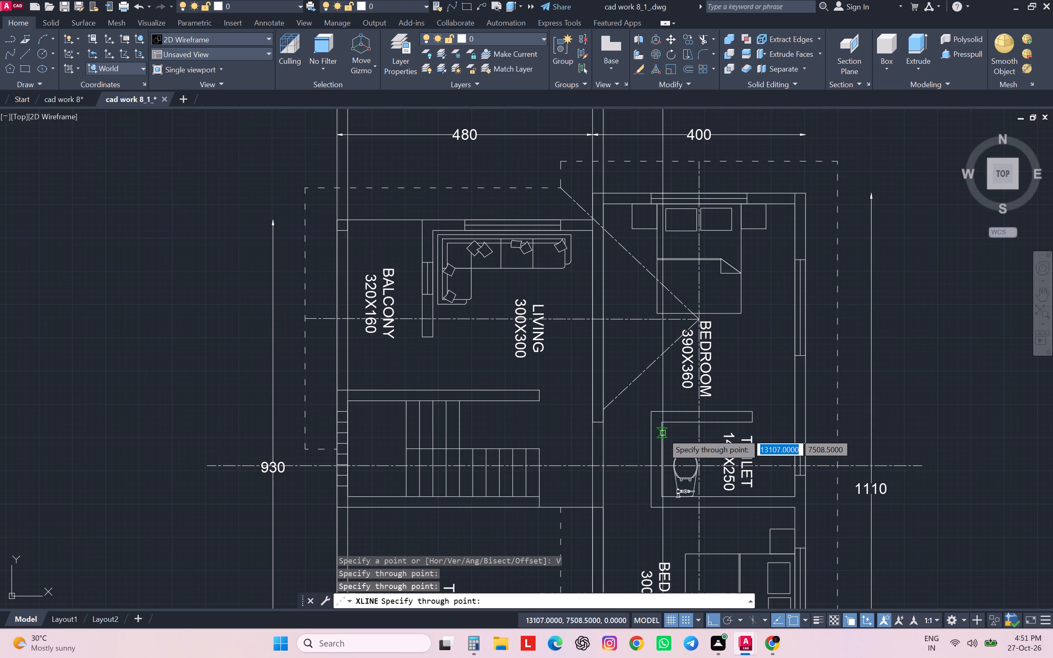
left_click(656, 412)
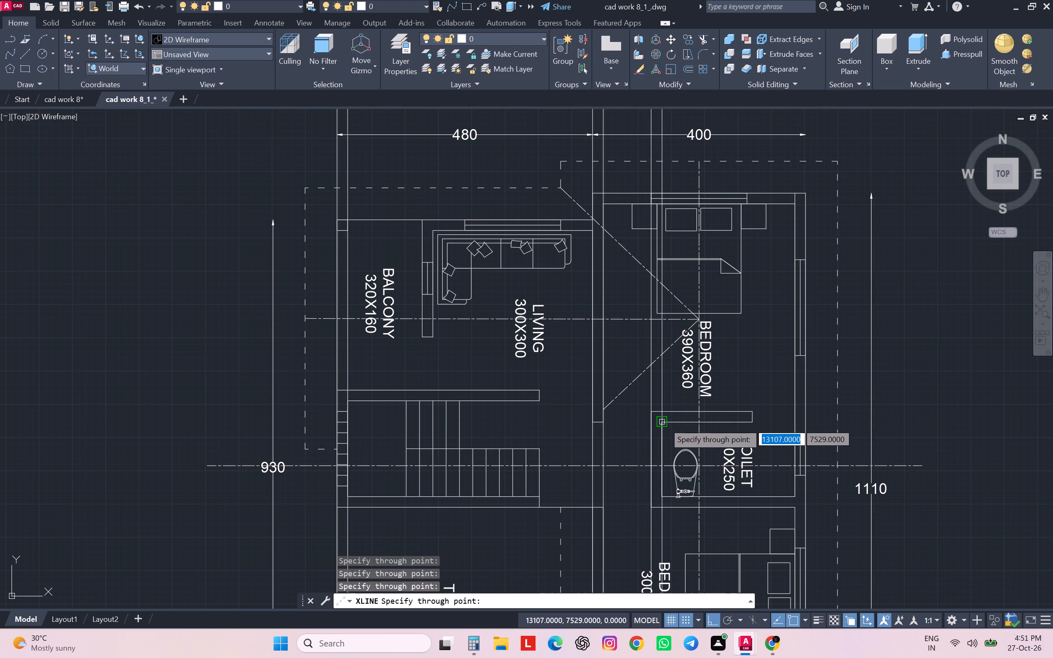
left_click_drag(664, 423, 671, 419)
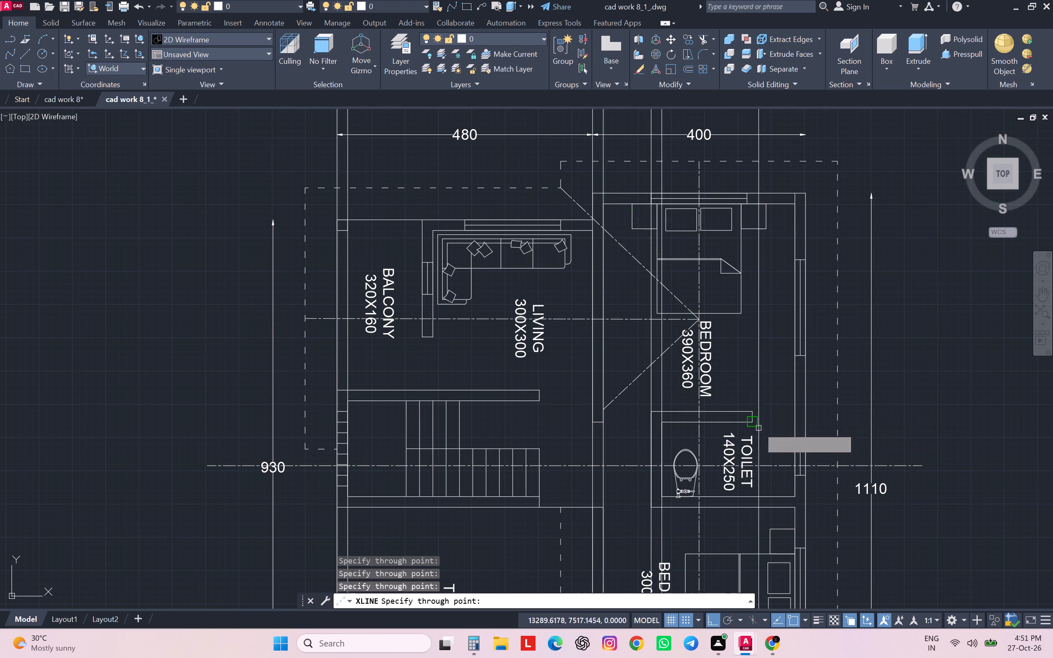
Examine the walls cut by Section A-A on the upper reference image.
scroll(758, 426, "down", 5)
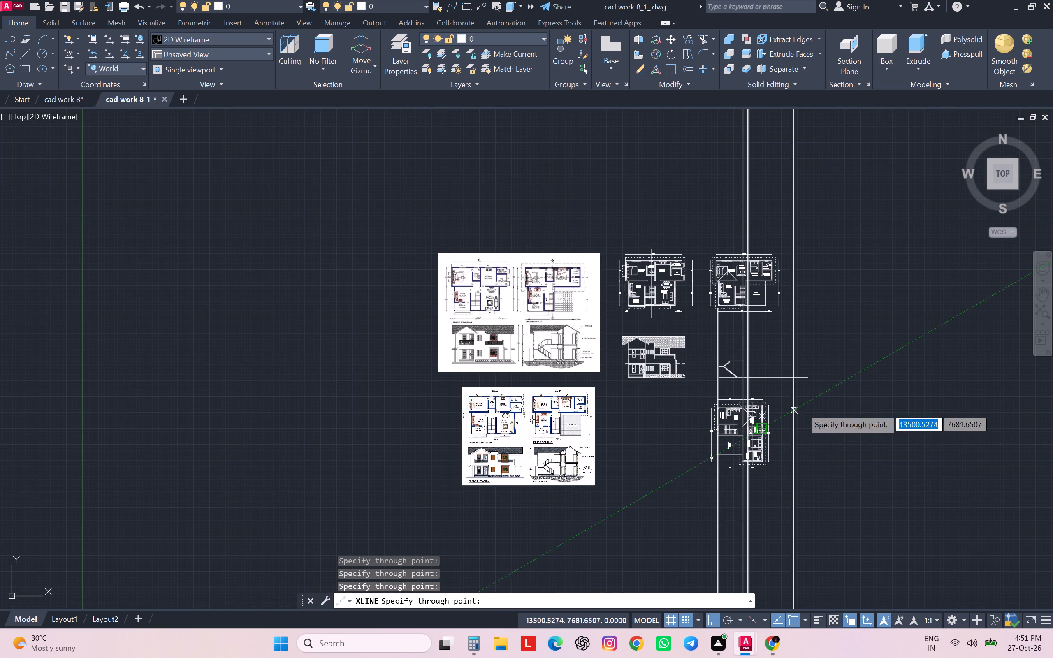
scroll(558, 338, "up", 2)
scroll(558, 338, "down", 1)
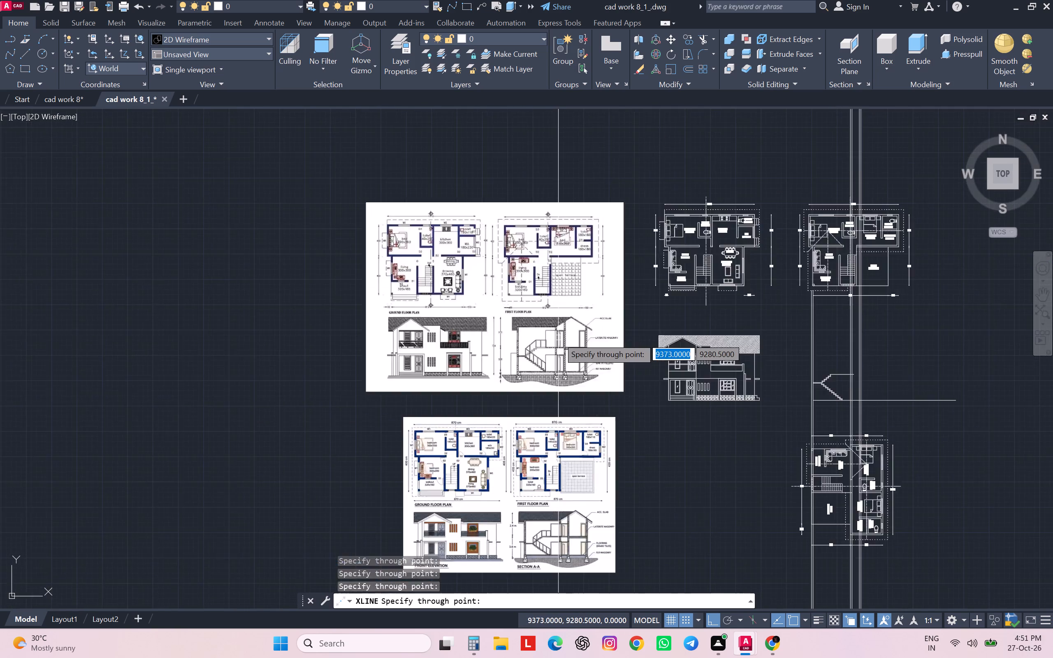
scroll(558, 338, "up", 1)
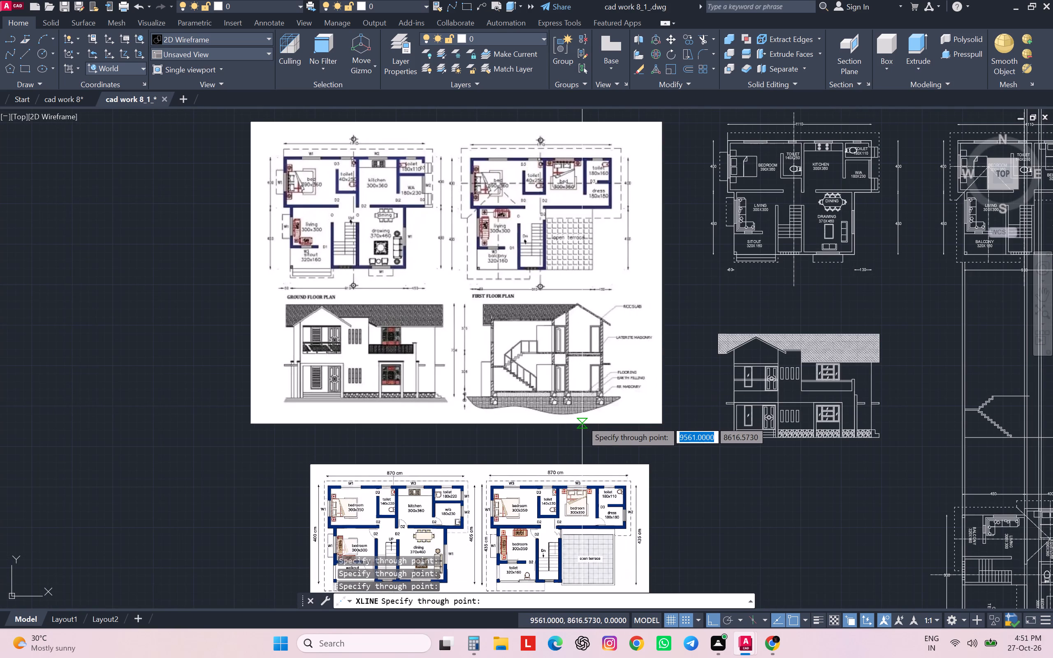
scroll(580, 427, "down", 1)
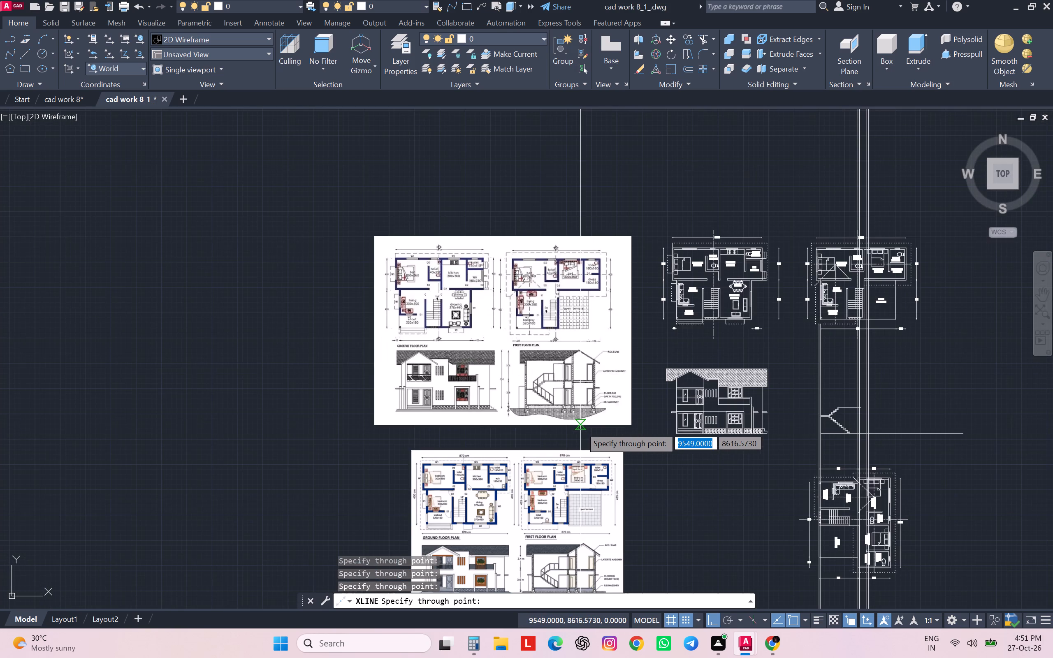
scroll(559, 377, "up", 3)
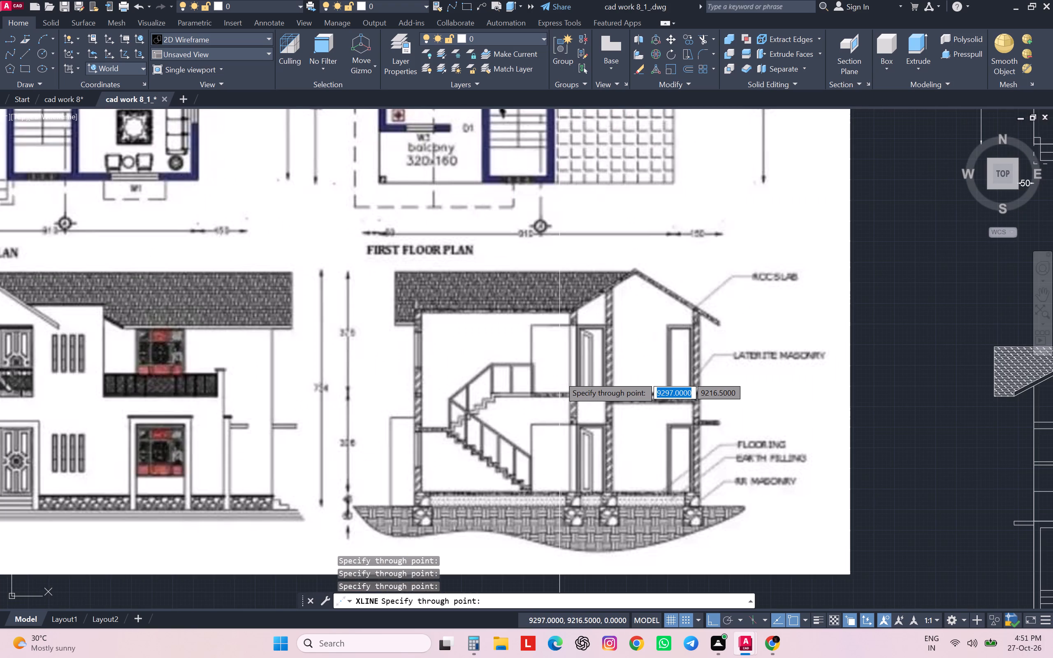
scroll(560, 370, "down", 1)
scroll(684, 373, "down", 1)
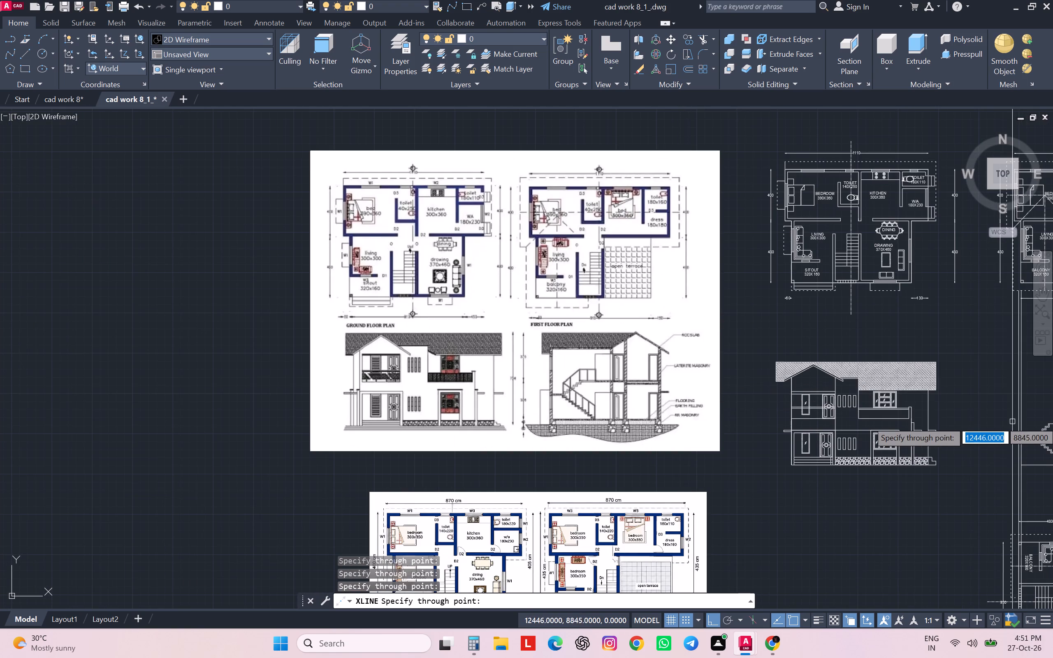
Draw vertical construction lines through both faces of the outer wall beside the toilet and bedrooms in the rotated first floor plan.
middle_click_drag(1011, 421, 693, 408)
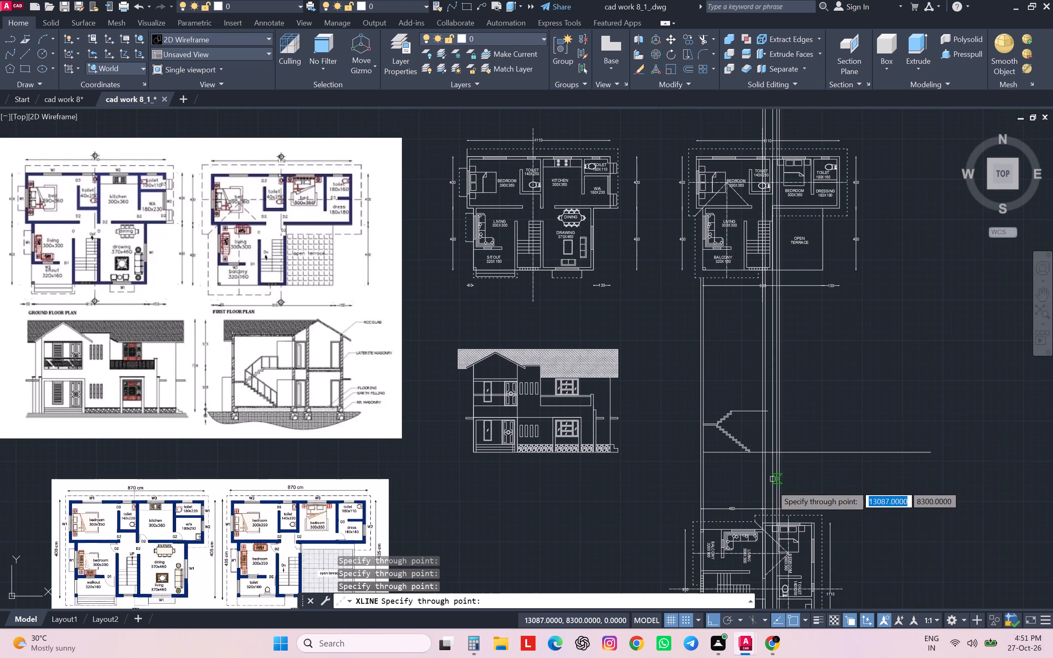
scroll(792, 543, "down", 1)
scroll(797, 532, "up", 2)
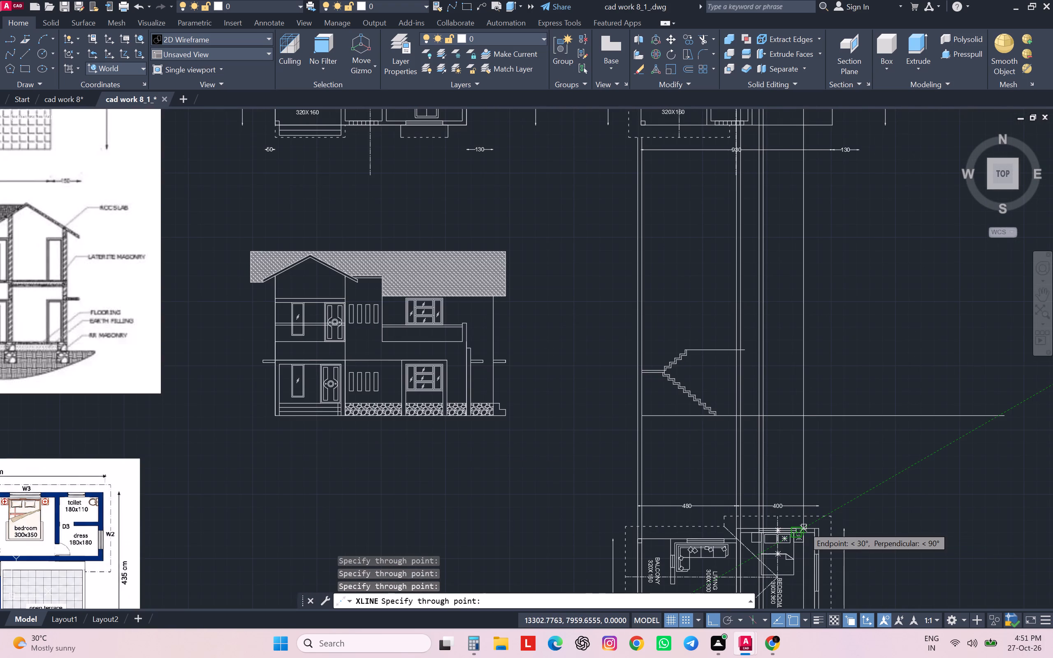
scroll(859, 453, "down", 2)
middle_click_drag(854, 548, 775, 461)
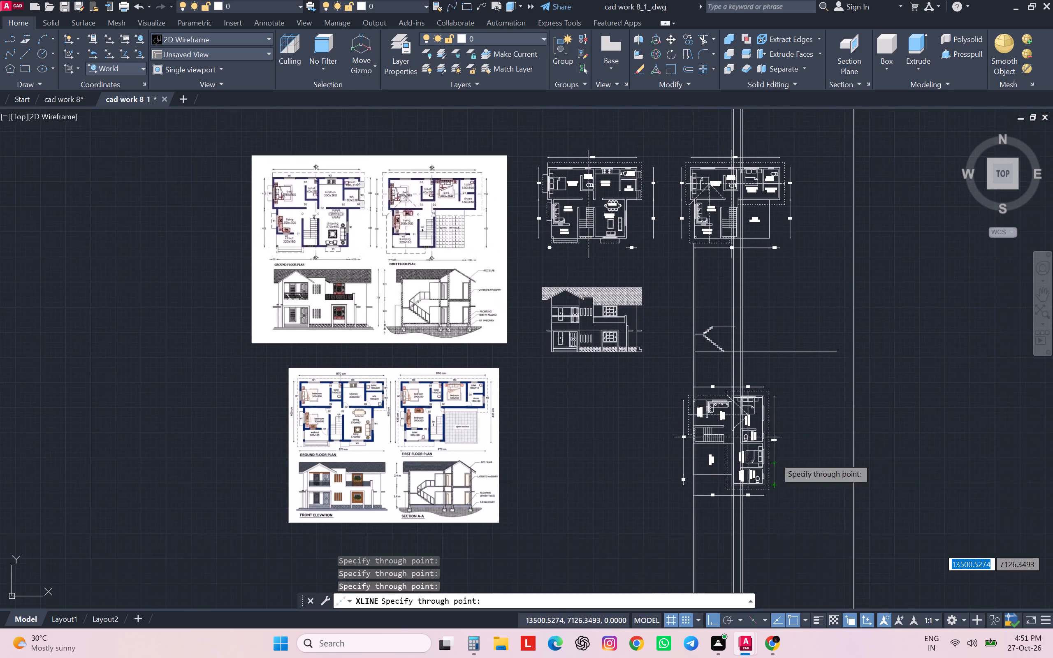
scroll(777, 410, "up", 3)
scroll(771, 386, "down", 1)
scroll(740, 510, "up", 1)
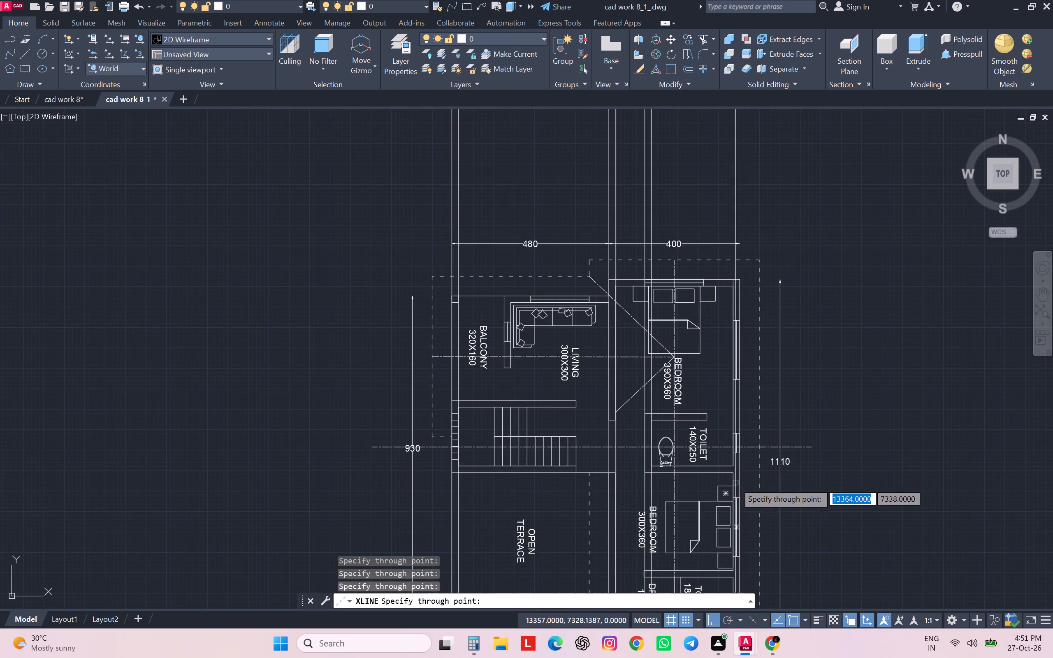
scroll(733, 464, "up", 2)
scroll(733, 464, "down", 2)
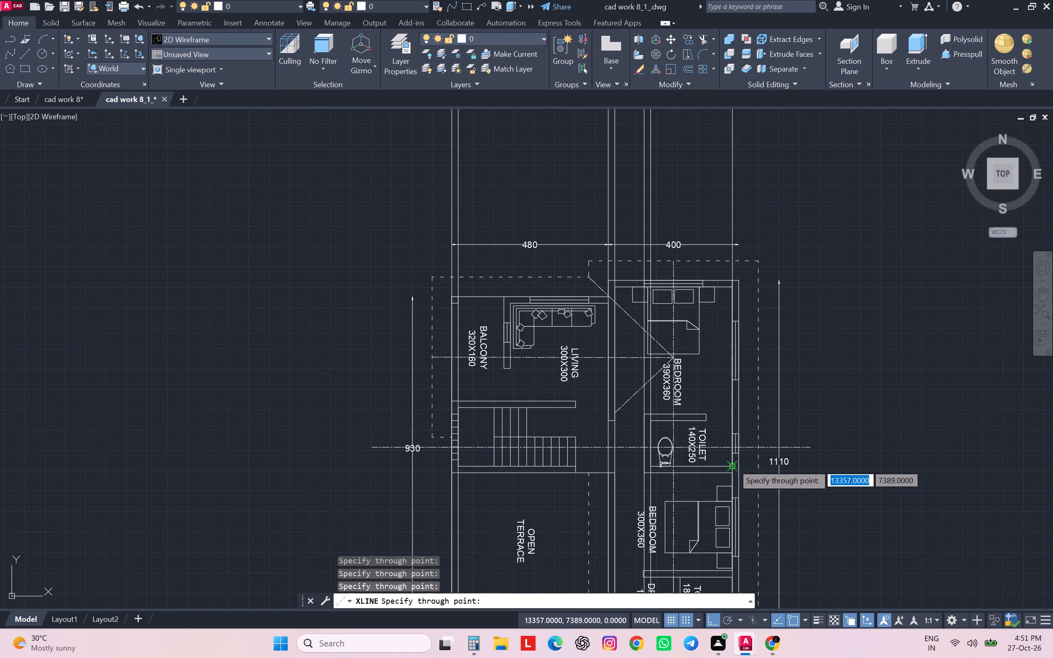
left_click(731, 468)
left_click(737, 467)
scroll(745, 467, "down", 3)
scroll(745, 467, "up", 1)
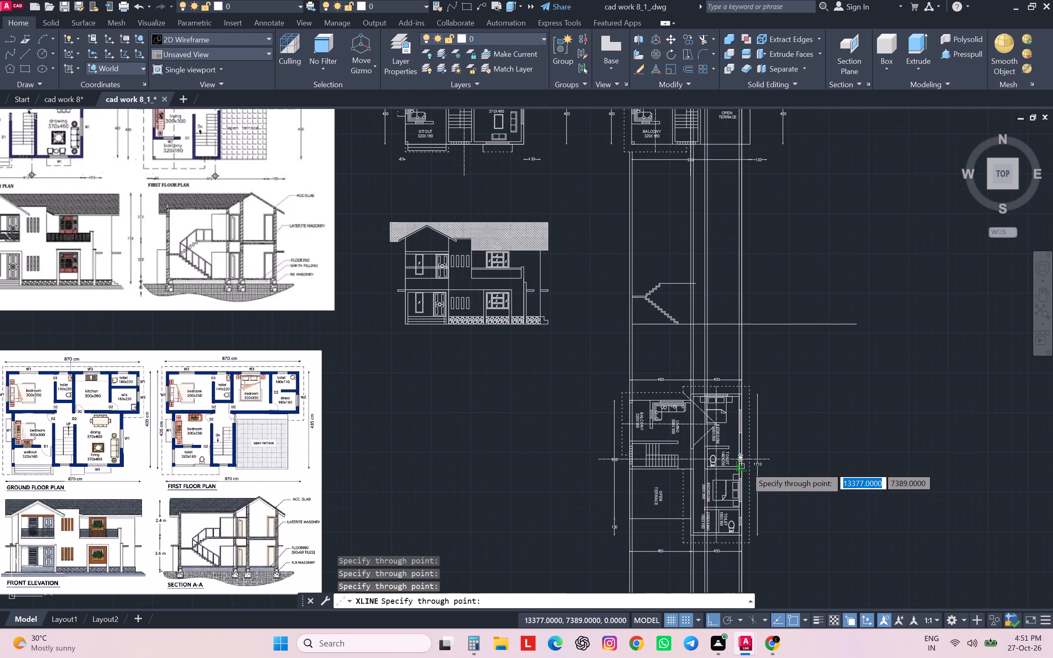
key("Escape")
key("Escape")
key("Escape")
key("Escape")
key("Escape")
key("Escape")
key("Escape")
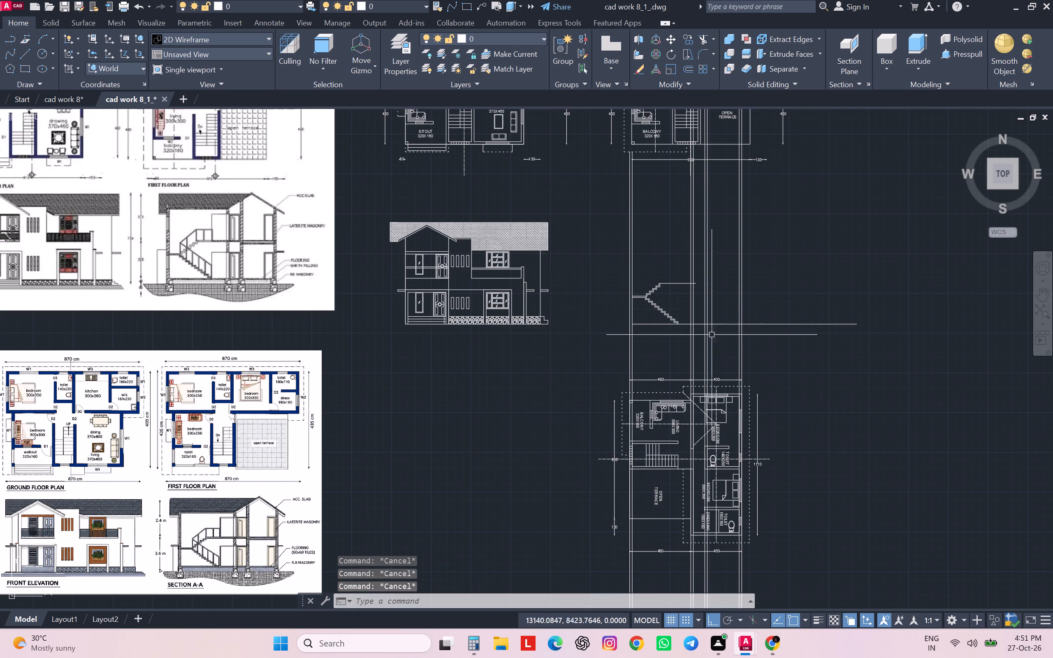
scroll(699, 288, "down", 1)
scroll(699, 288, "up", 4)
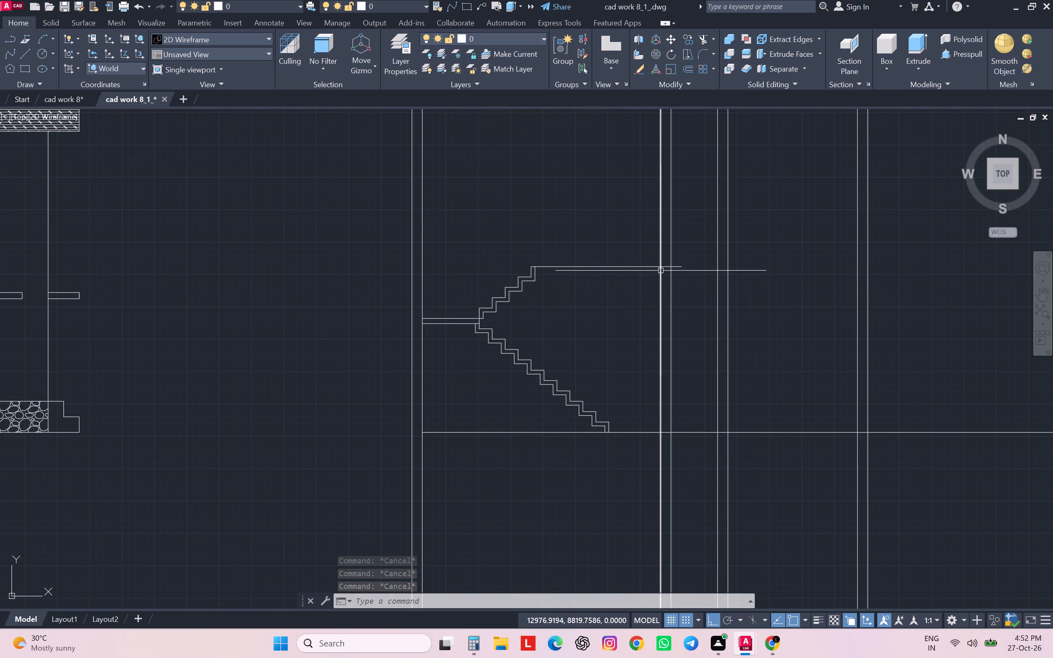
Compare the reference floor plans and Section A-A with the projected wall lines and the rotated first floor plan.
middle_click_drag(680, 283, 687, 320)
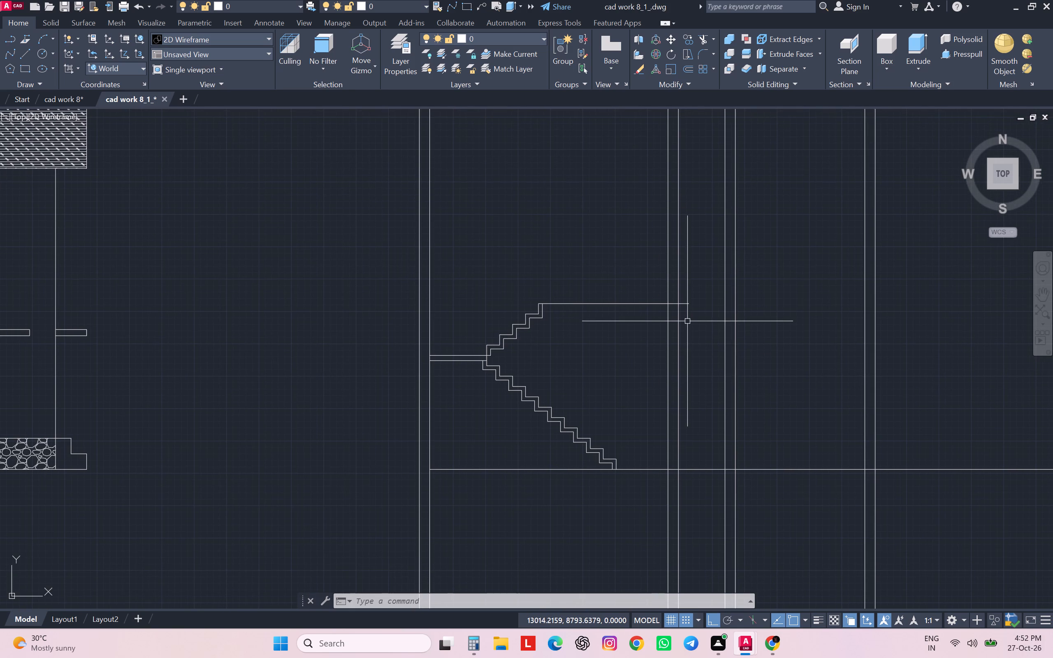
scroll(687, 321, "down", 4)
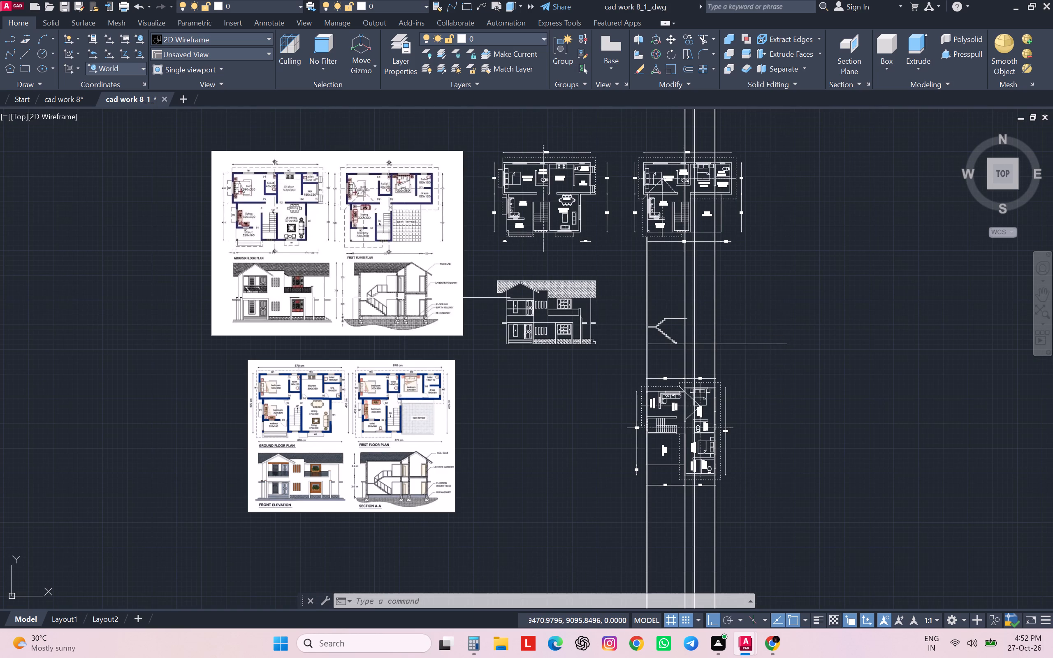
scroll(404, 298, "up", 3)
scroll(642, 361, "up", 1)
scroll(642, 361, "down", 2)
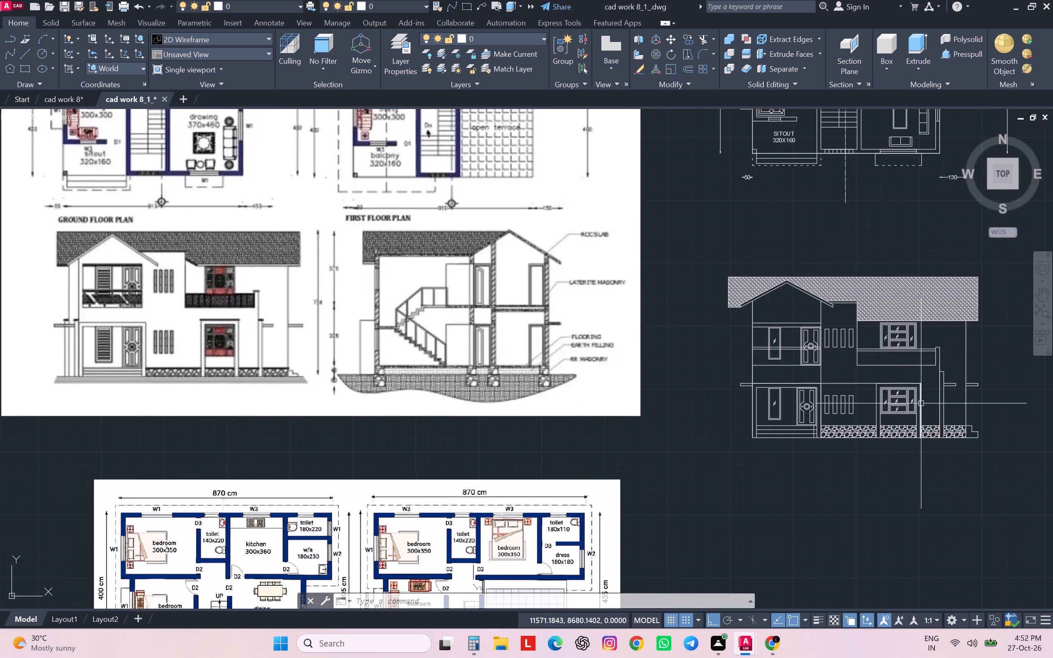
scroll(850, 337, "down", 1)
middle_click(850, 337)
scroll(850, 337, "up", 1)
scroll(851, 324, "down", 2)
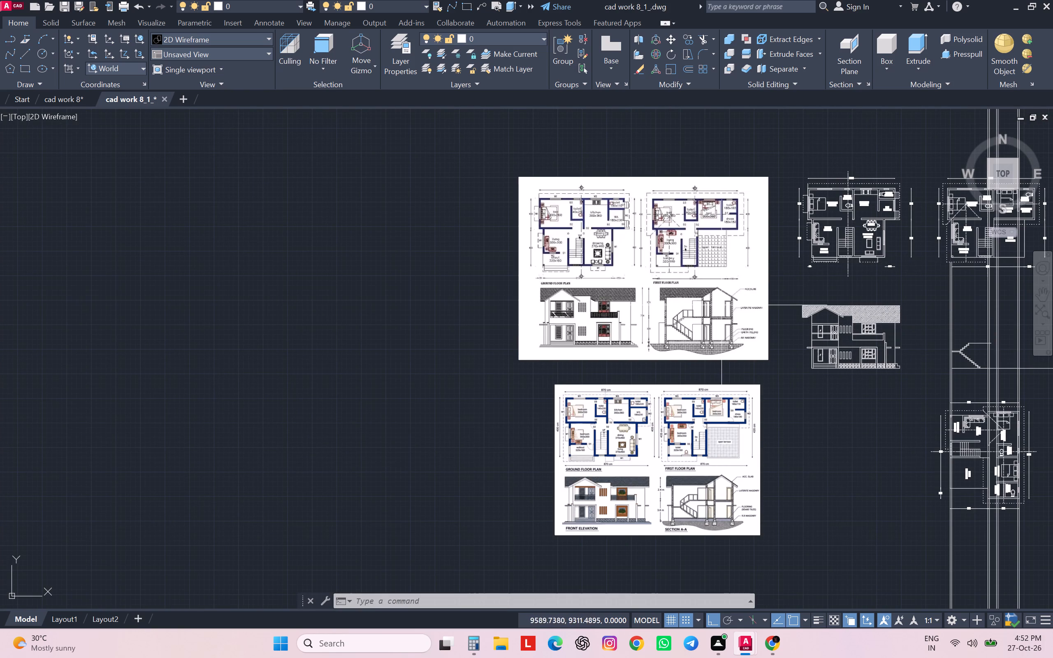
scroll(689, 321, "up", 3)
scroll(689, 320, "down", 2)
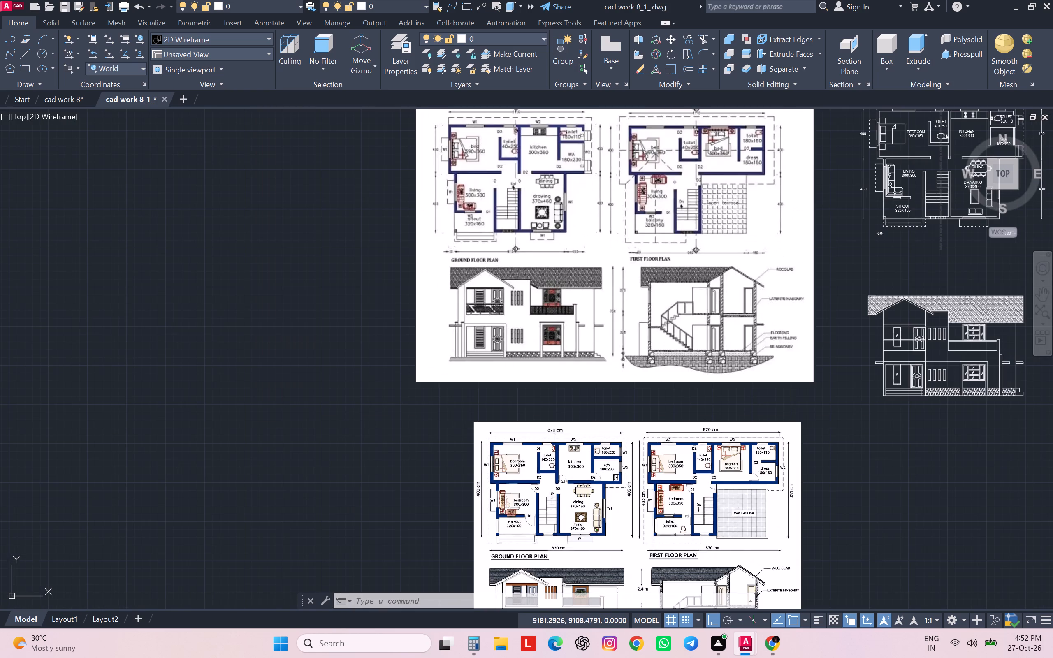
scroll(689, 320, "down", 1)
middle_click_drag(689, 320, 557, 274)
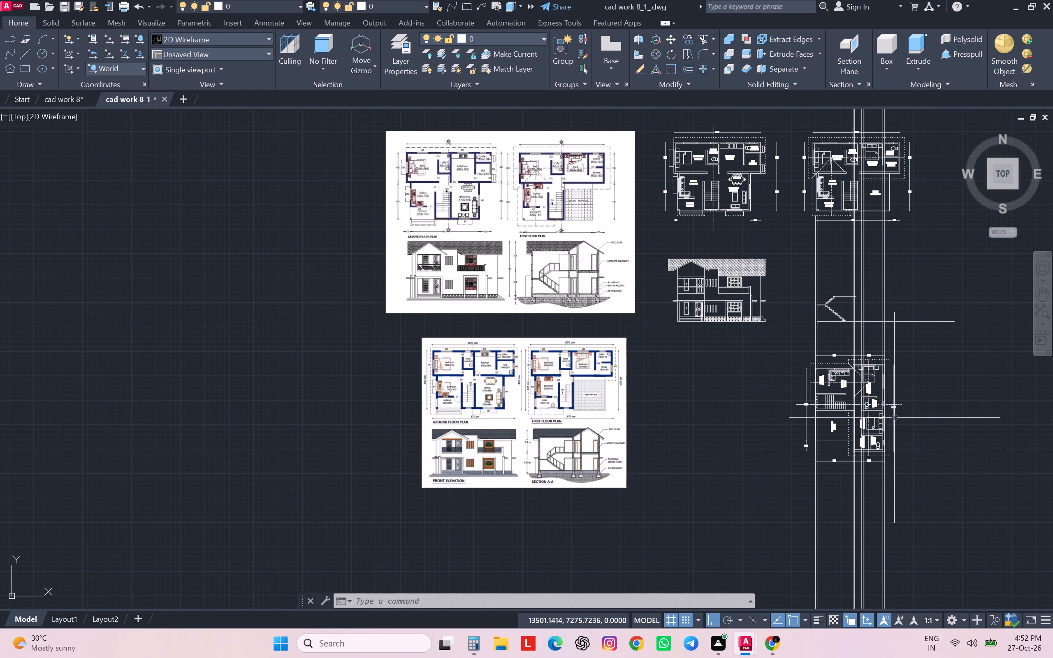
scroll(894, 418, "up", 2)
middle_click_drag(891, 427, 835, 383)
scroll(807, 432, "down", 2)
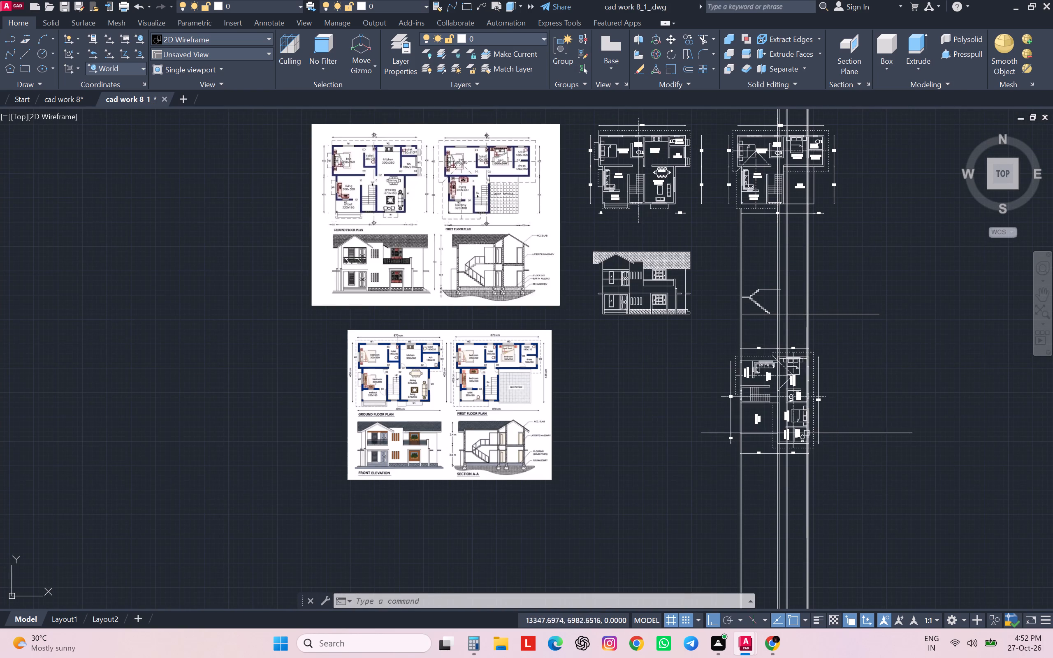
middle_click_drag(915, 351, 922, 425)
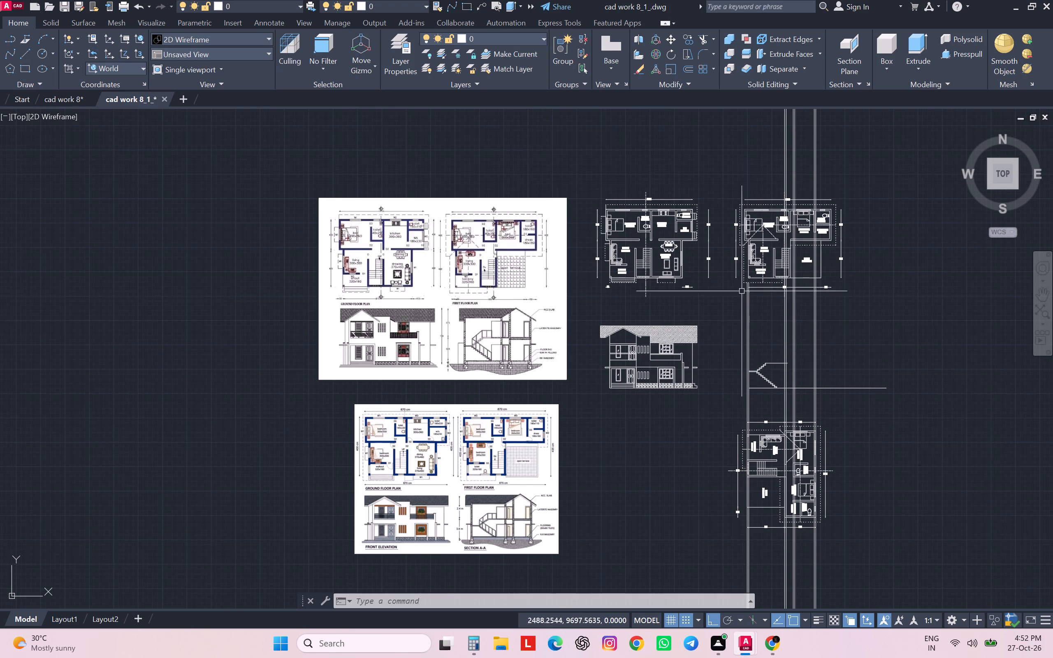
scroll(558, 257, "up", 4)
scroll(558, 257, "down", 3)
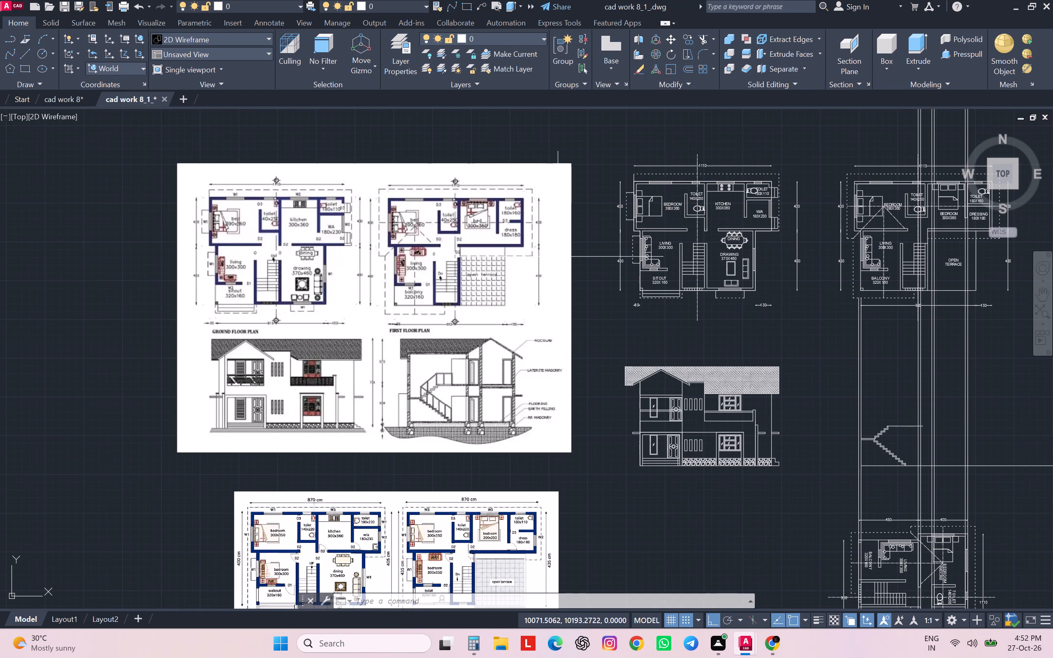
scroll(561, 236, "down", 2)
scroll(720, 389, "up", 3)
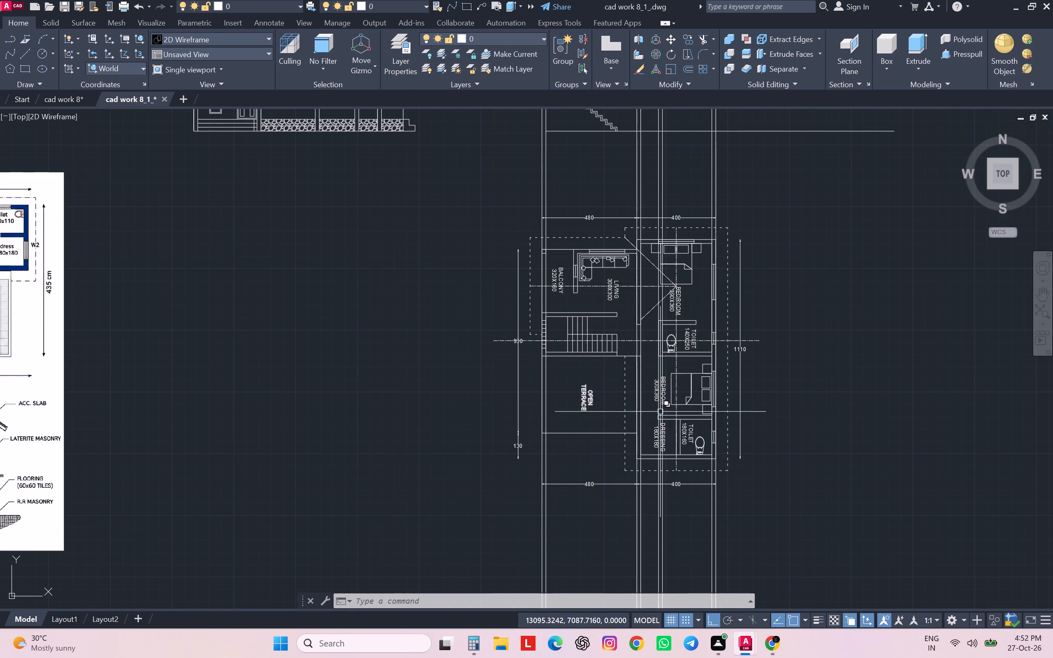
scroll(661, 419, "down", 2)
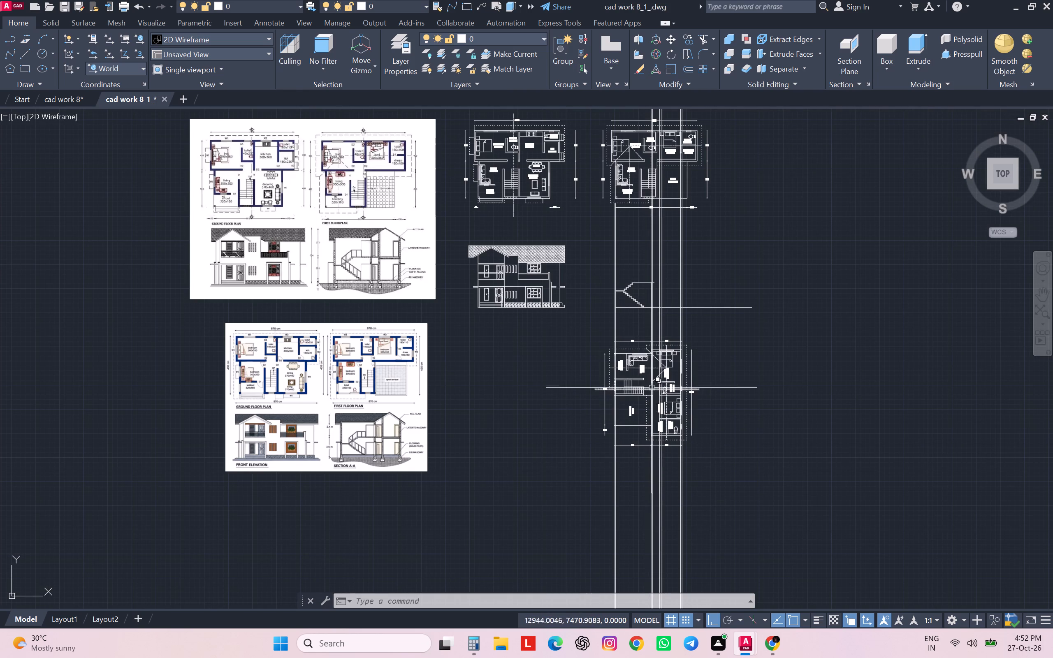
scroll(659, 371, "up", 2)
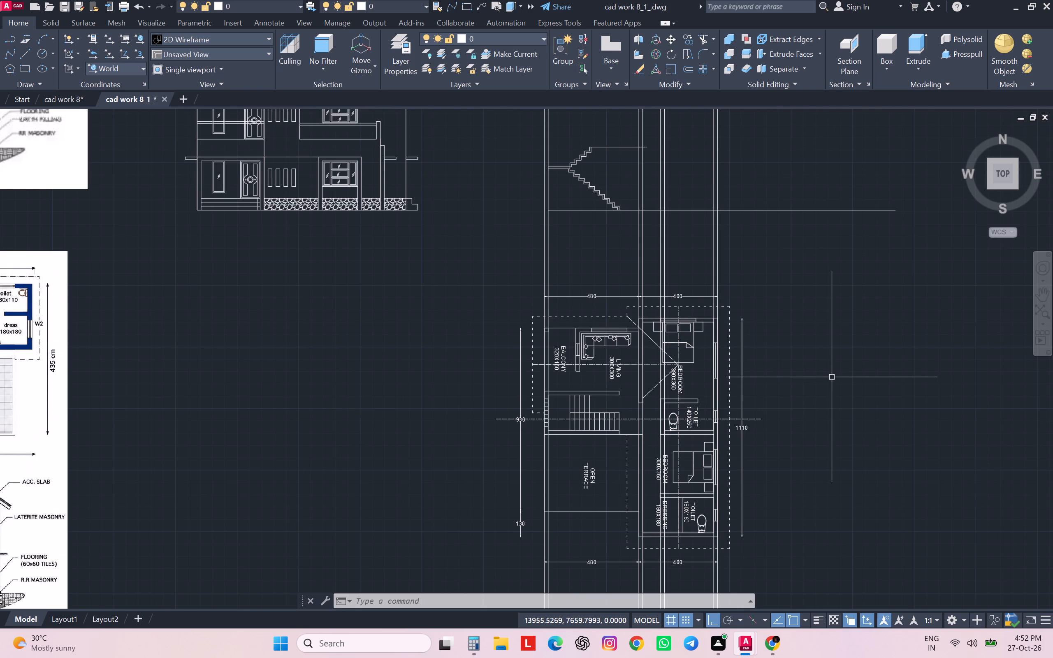
scroll(831, 377, "down", 1)
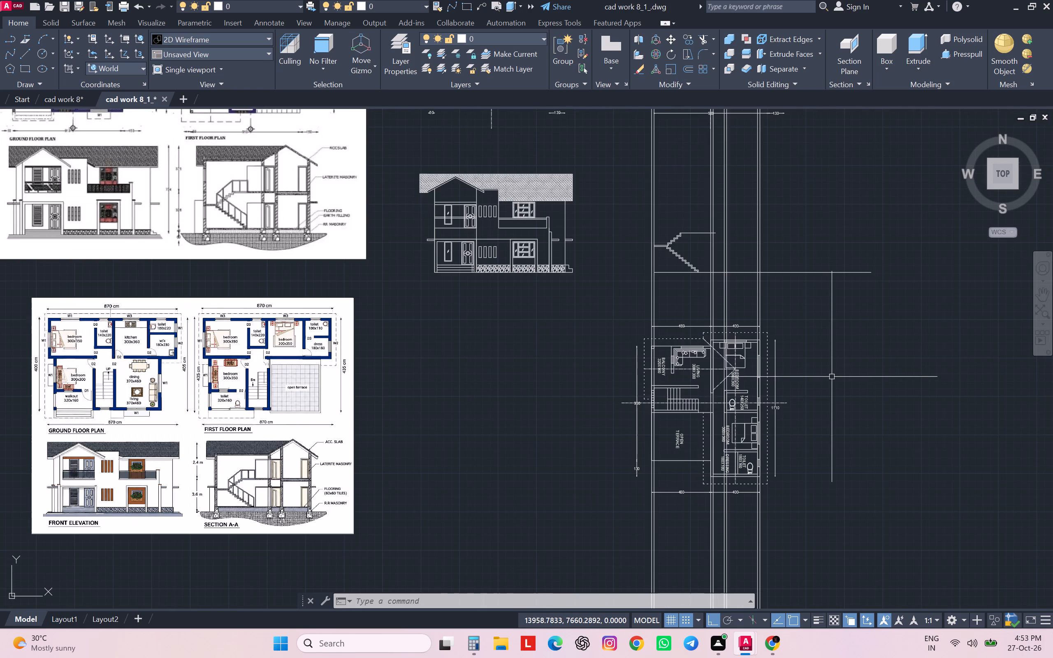
scroll(821, 302, "down", 1)
middle_click_drag(821, 302, 822, 447)
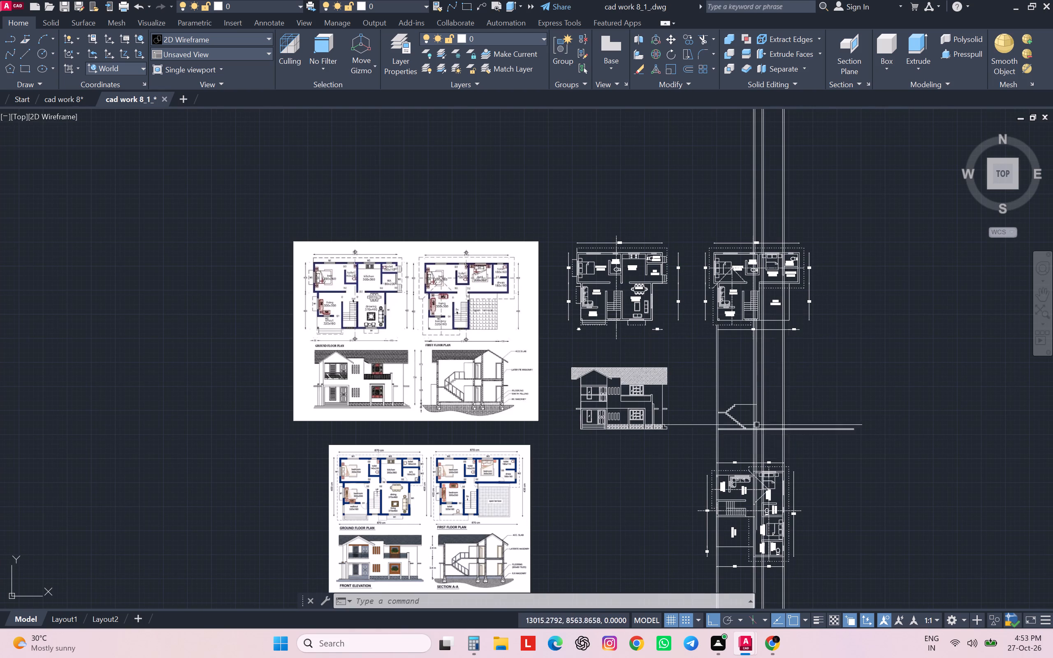
Extend the upper floor-level line from the stair top across the inner walls to the outer face of the far outer wall.
scroll(756, 421, "up", 1)
scroll(756, 420, "down", 1)
scroll(756, 420, "up", 4)
type("EX")
key("space")
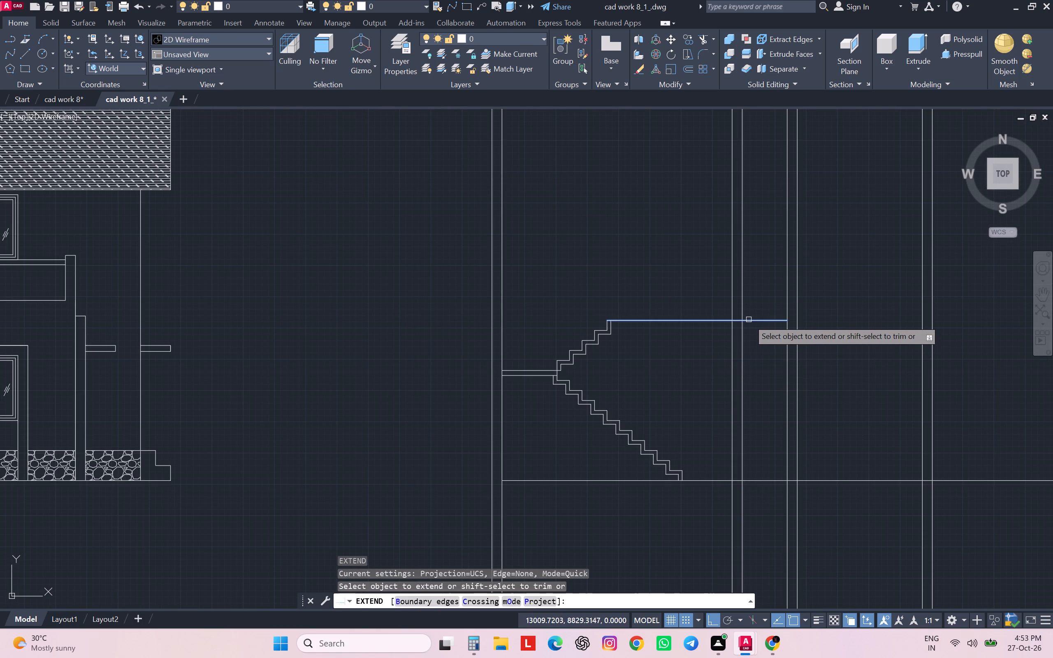
left_click(749, 320)
left_click(759, 322)
left_click(781, 322)
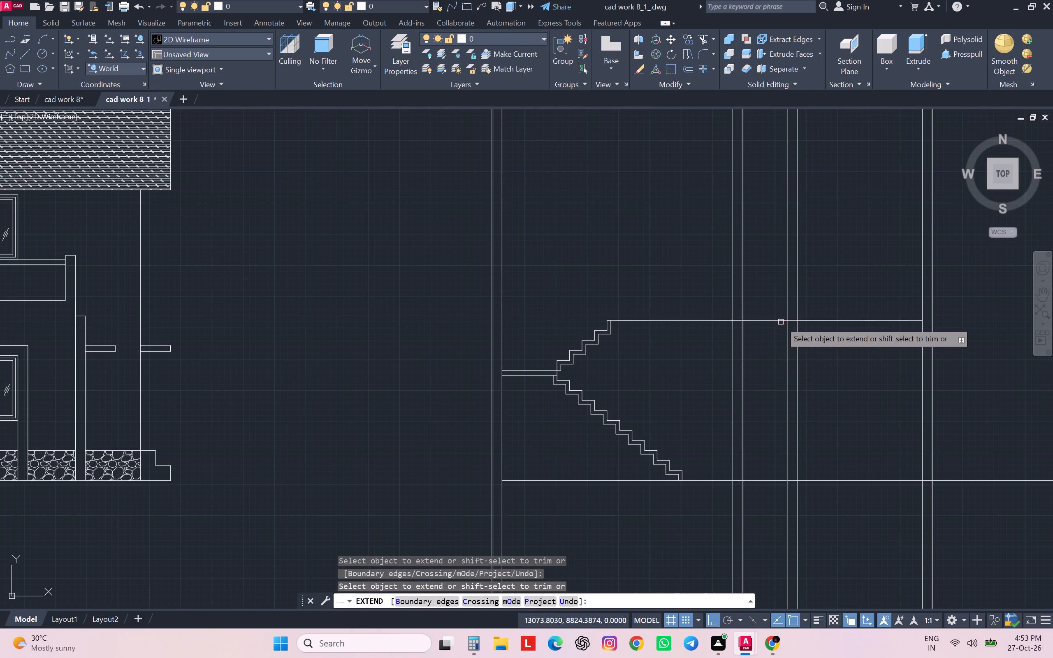
left_click(820, 318)
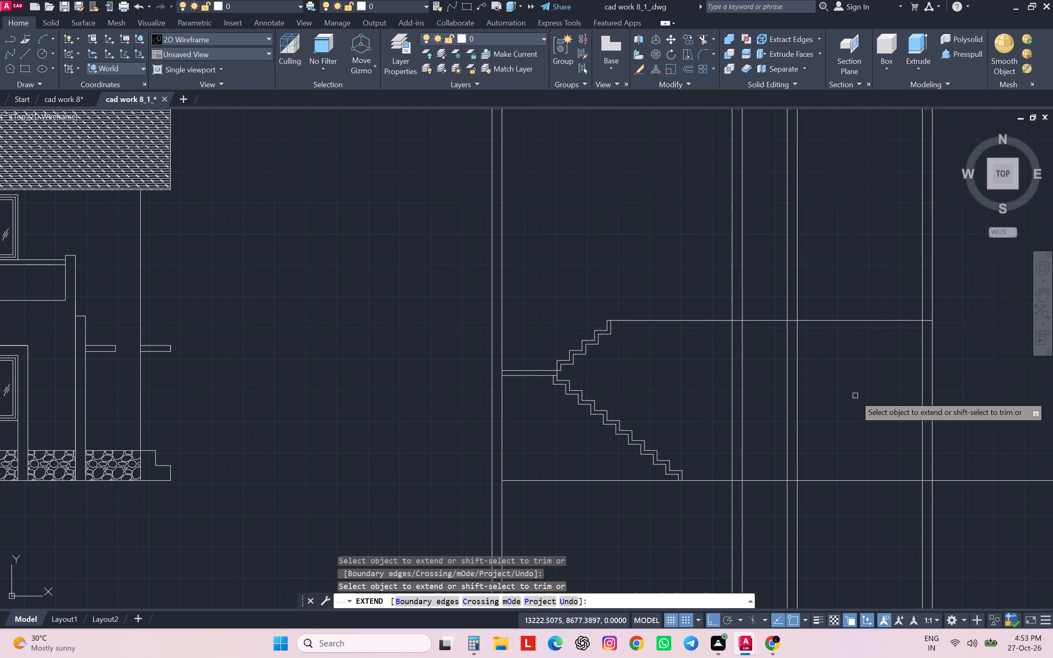
Examine the doors, walls and floor levels beside the staircase in the upper reference's Section A-A and first floor plan.
scroll(855, 396, "down", 4)
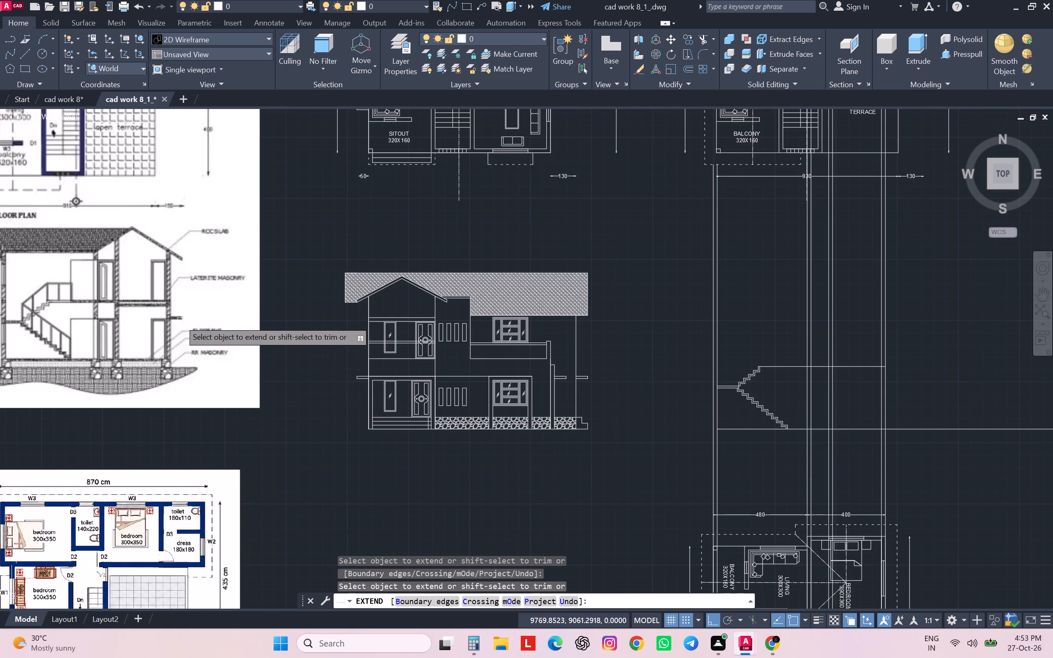
scroll(180, 320, "down", 1)
scroll(50, 337, "down", 1)
middle_click_drag(50, 337, 218, 332)
scroll(228, 317, "up", 3)
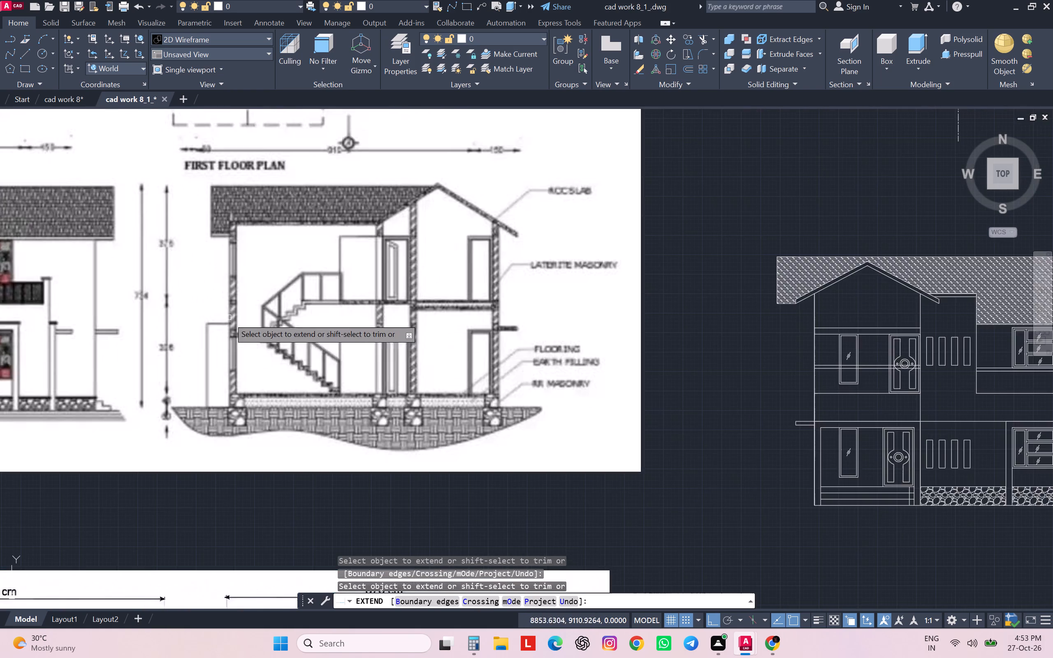
scroll(306, 348, "down", 4)
scroll(306, 284, "up", 4)
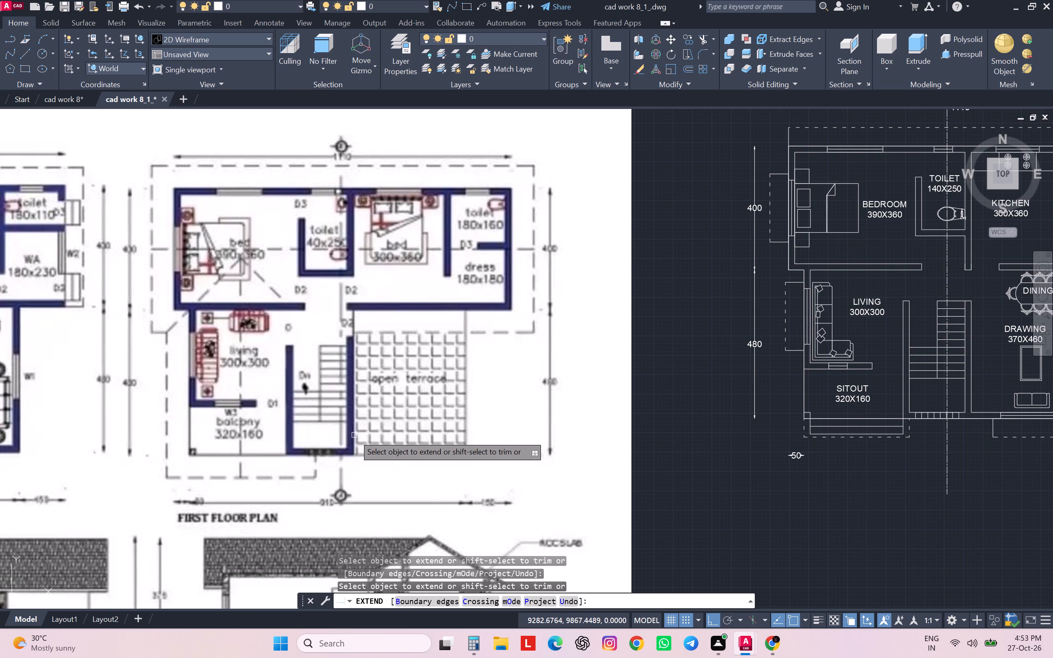
scroll(335, 399, "down", 2)
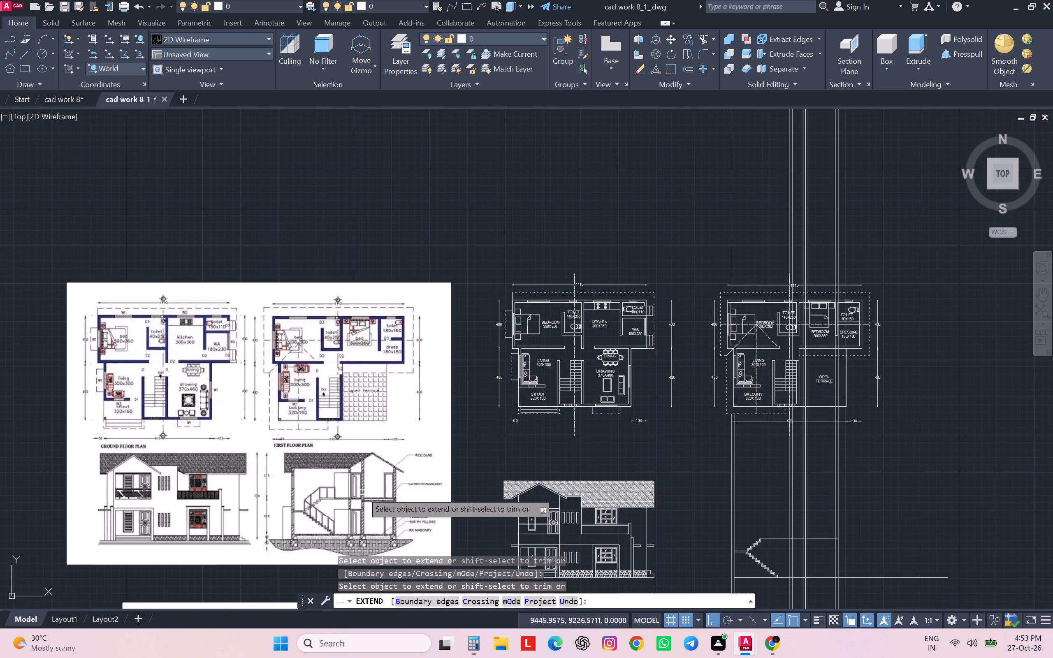
scroll(352, 496, "up", 3)
scroll(352, 496, "down", 1)
scroll(339, 442, "down", 1)
scroll(339, 442, "up", 3)
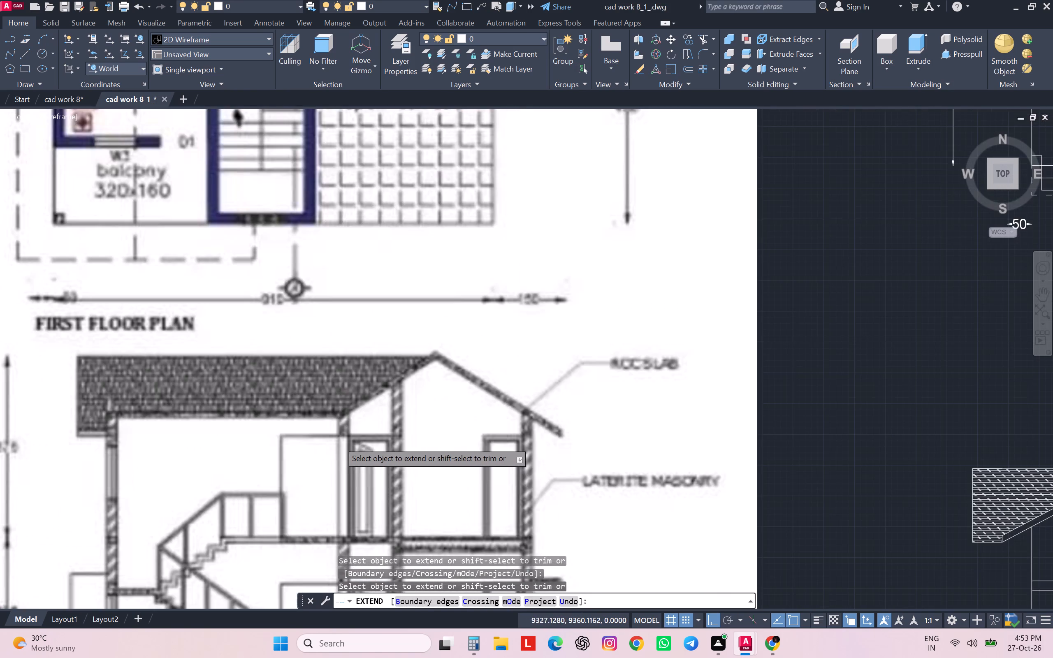
scroll(345, 466, "up", 1)
scroll(392, 438, "down", 1)
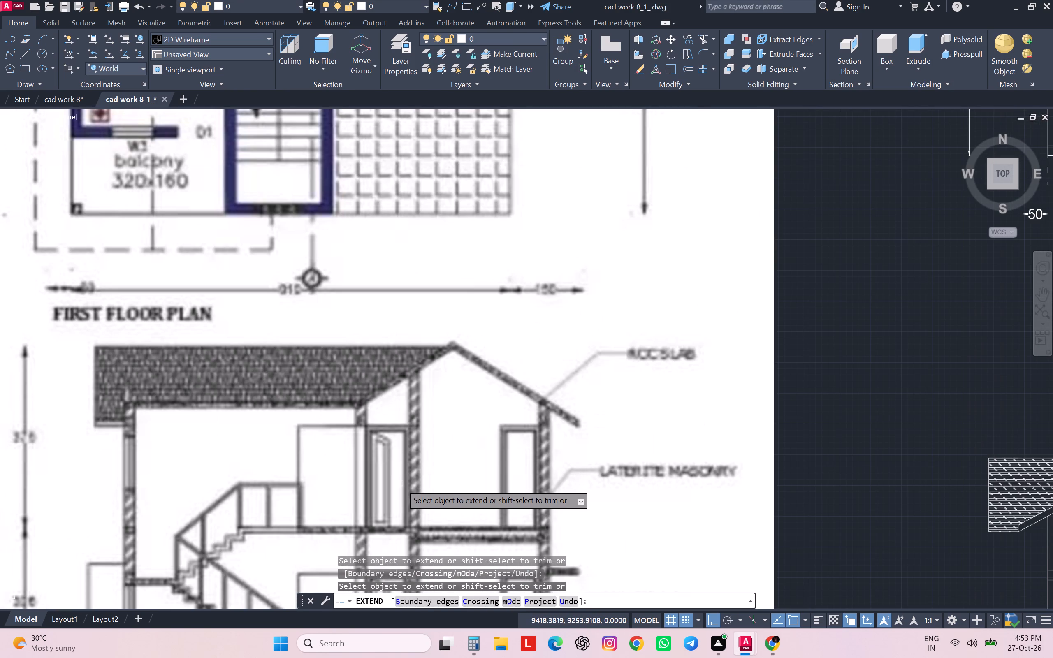
scroll(400, 484, "down", 3)
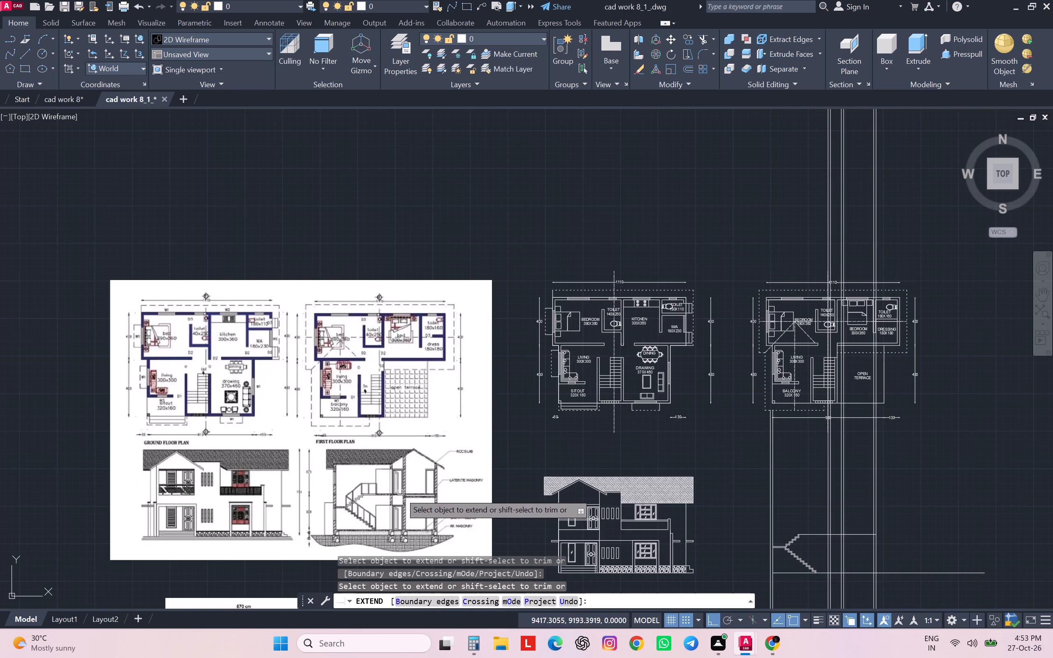
scroll(393, 508, "up", 1)
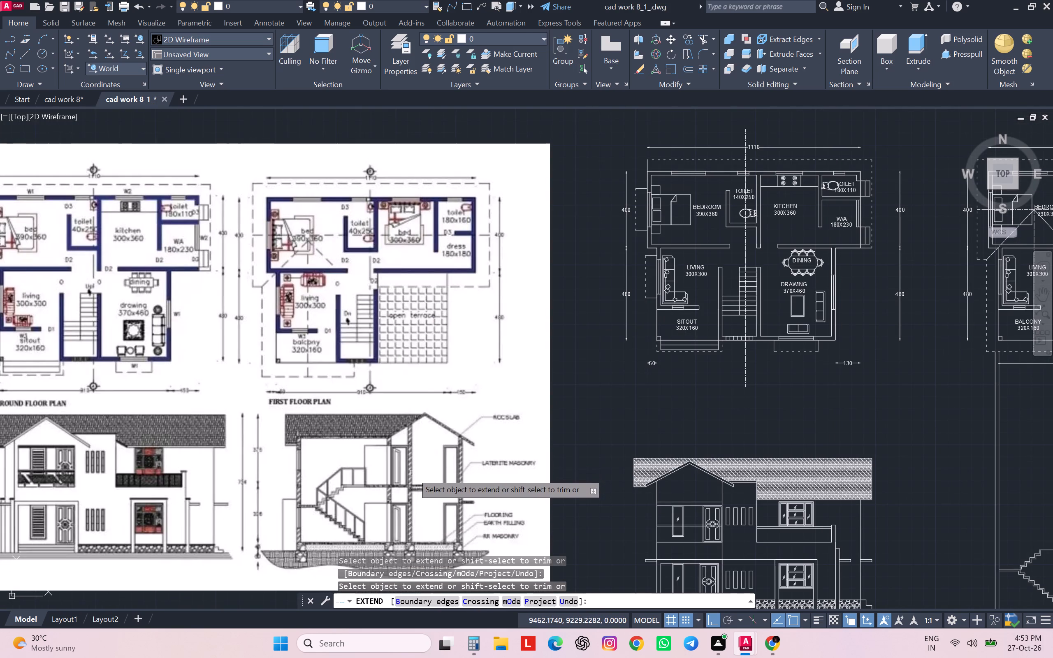
middle_click_drag(412, 473, 399, 408)
scroll(376, 482, "down", 1)
scroll(375, 481, "up", 2)
scroll(375, 481, "down", 1)
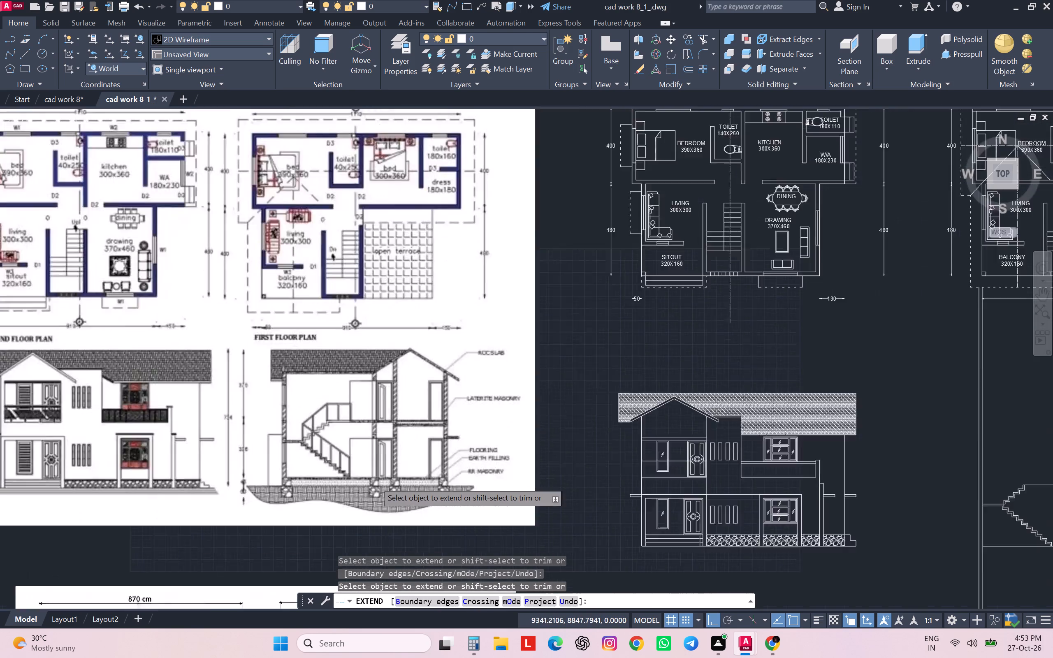
scroll(375, 481, "down", 2)
scroll(649, 435, "up", 2)
scroll(649, 435, "down", 1)
middle_click_drag(649, 435, 657, 309)
scroll(649, 435, "up", 1)
scroll(649, 435, "down", 1)
scroll(659, 320, "up", 1)
scroll(657, 309, "down", 1)
middle_click_drag(659, 407, 711, 396)
scroll(659, 407, "up", 1)
scroll(664, 406, "down", 3)
scroll(711, 396, "up", 2)
scroll(711, 396, "down", 1)
scroll(711, 396, "up", 2)
scroll(712, 399, "down", 1)
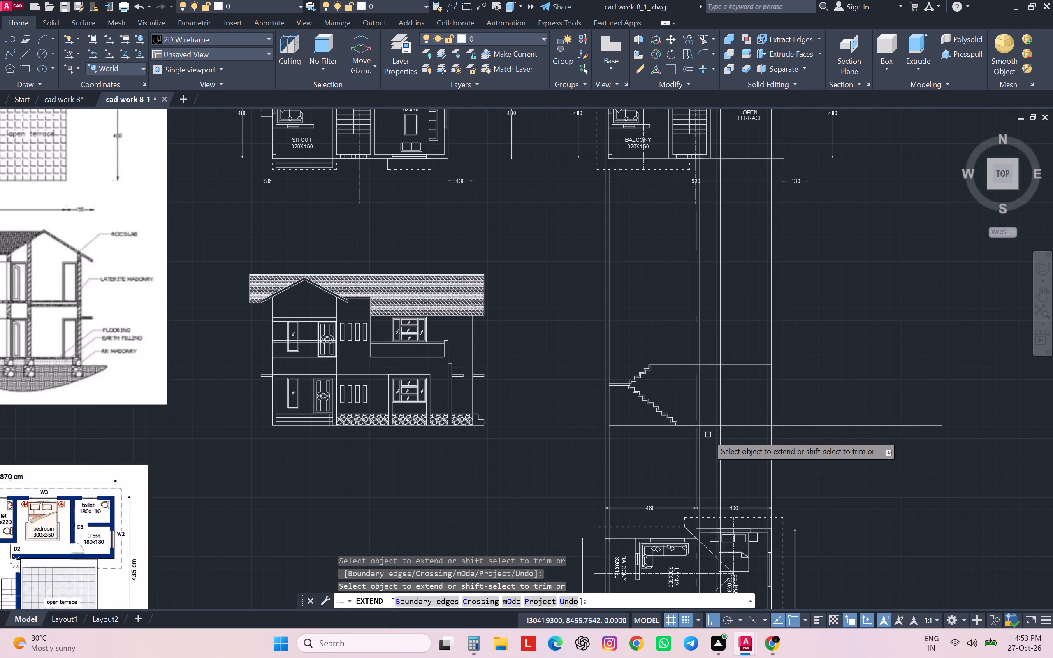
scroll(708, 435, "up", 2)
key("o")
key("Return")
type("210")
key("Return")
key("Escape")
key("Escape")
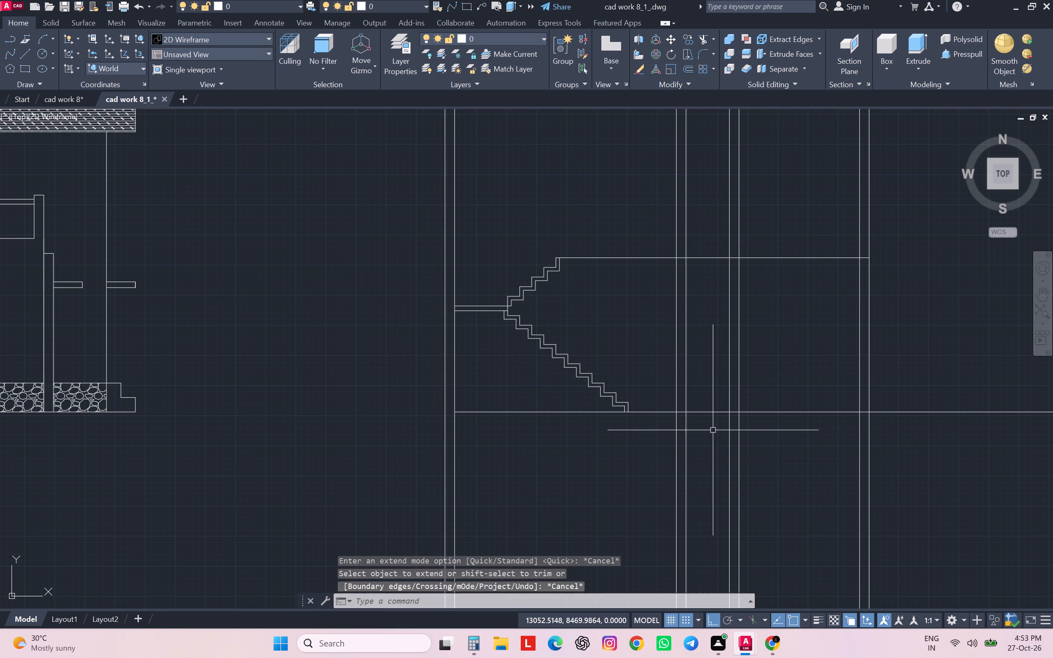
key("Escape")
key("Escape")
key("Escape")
Offset the ground floor line and the upper floor line 210 upwards to mark the door-head levels on both storeys.
key("o")
key("Return")
type("210")
key("Return")
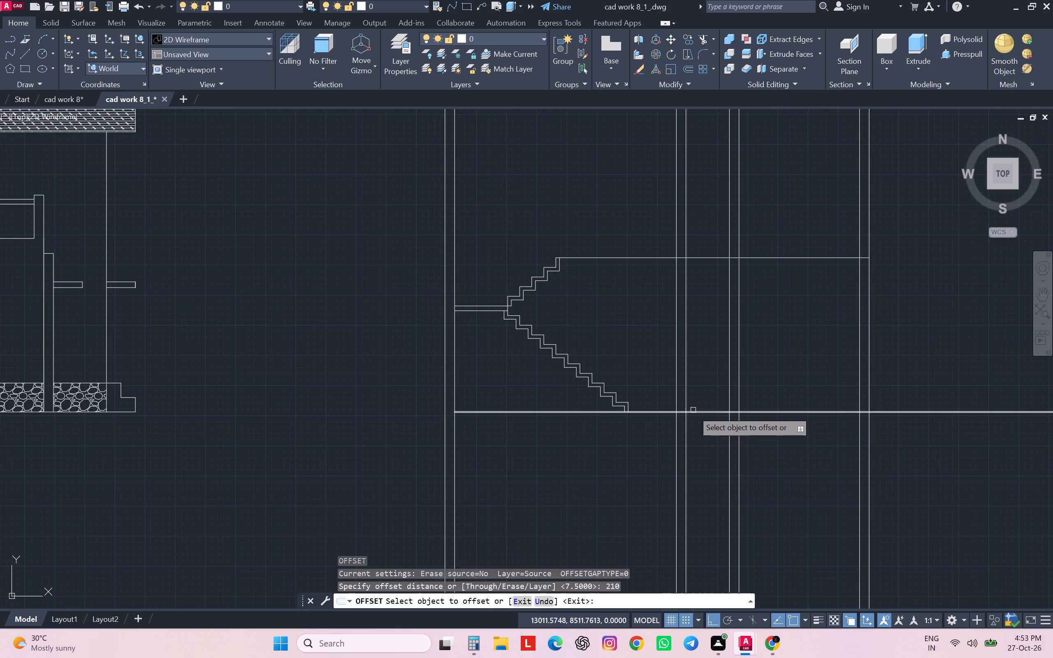
left_click(693, 411)
left_click_drag(703, 348, 703, 337)
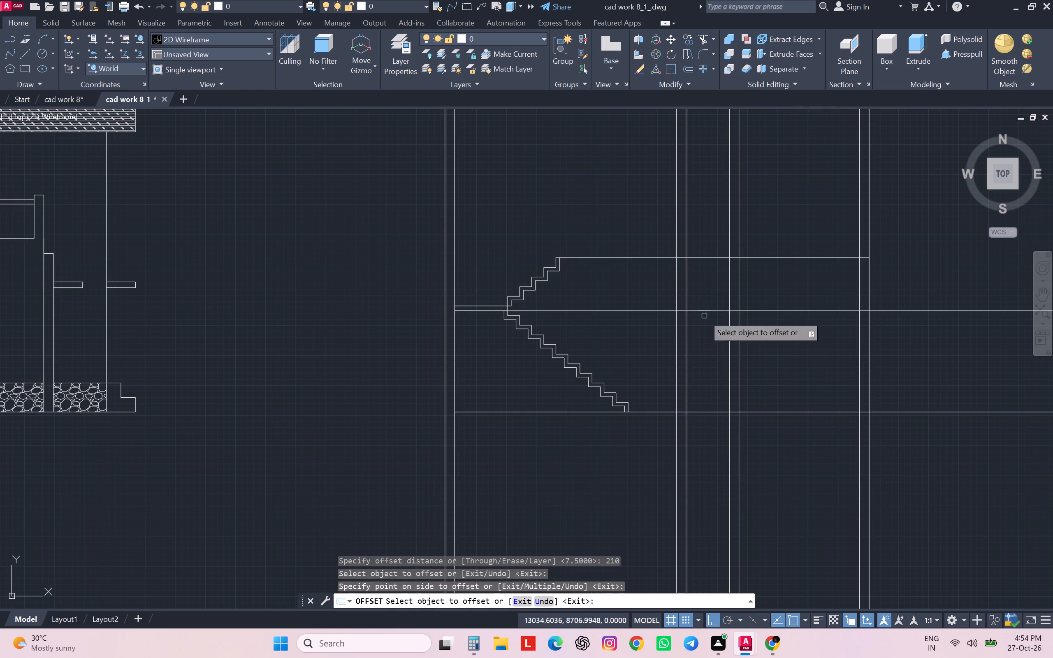
left_click(700, 255)
left_click(700, 257)
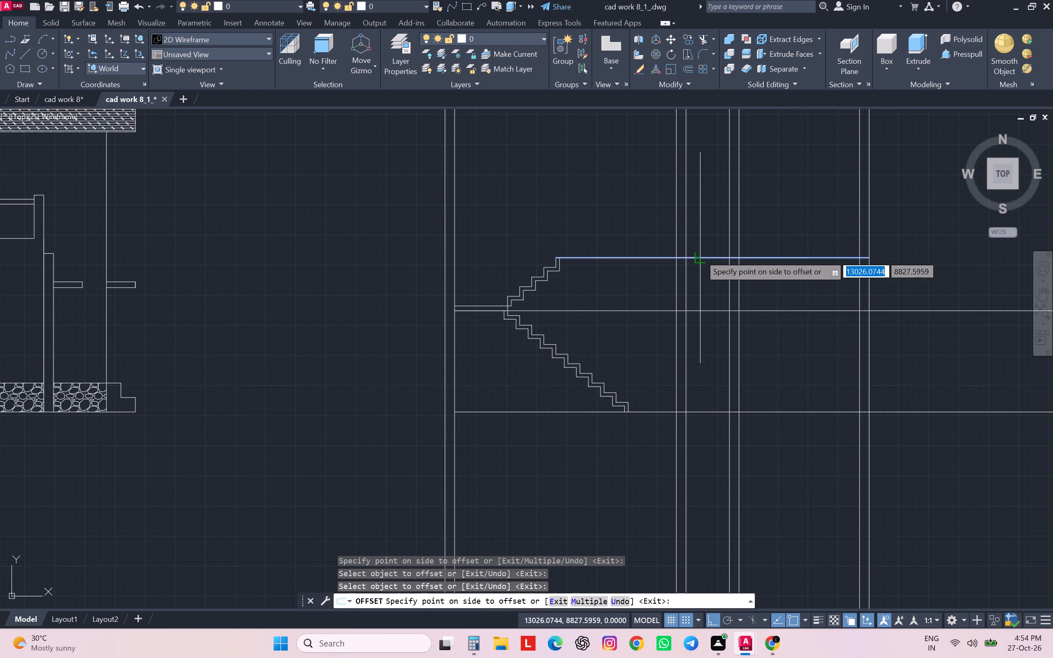
left_click(701, 201)
key("Escape")
key("Escape")
key("Escape")
key("Escape")
key("Escape")
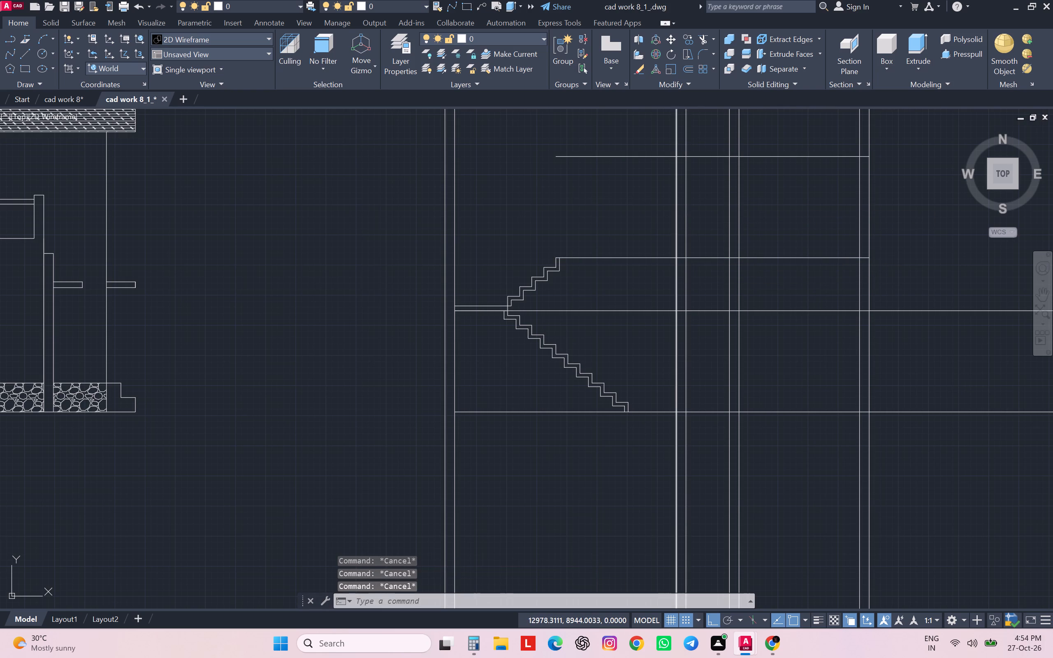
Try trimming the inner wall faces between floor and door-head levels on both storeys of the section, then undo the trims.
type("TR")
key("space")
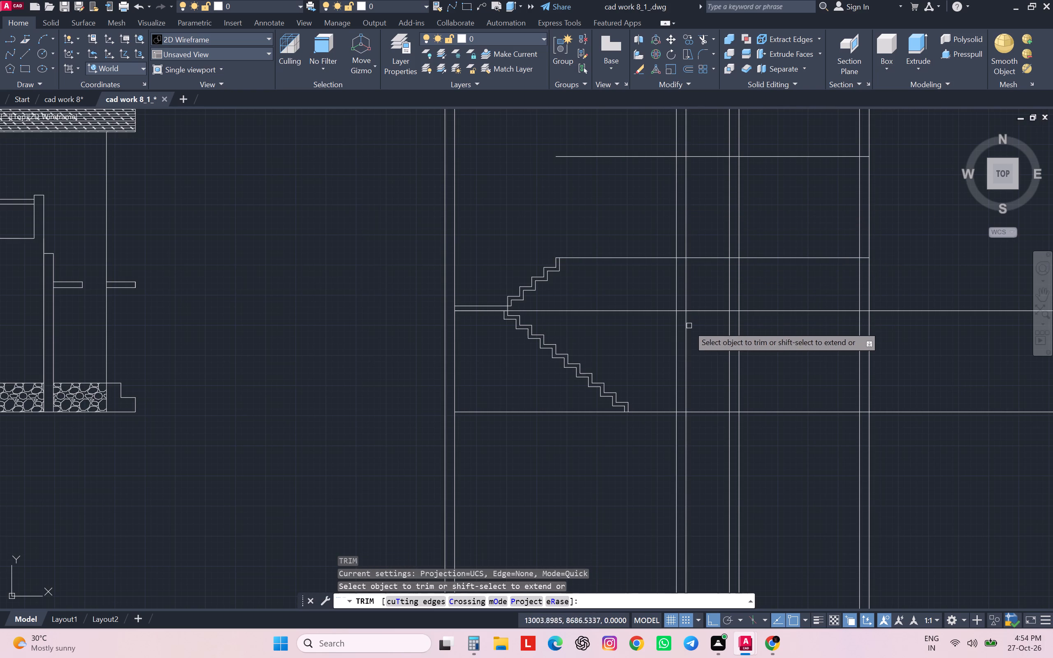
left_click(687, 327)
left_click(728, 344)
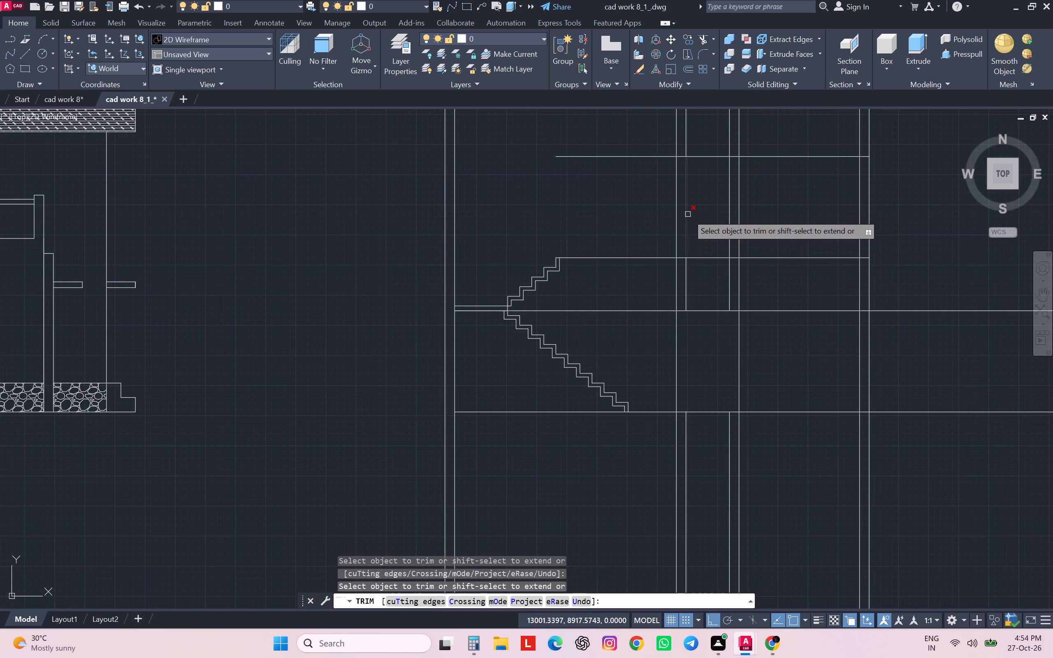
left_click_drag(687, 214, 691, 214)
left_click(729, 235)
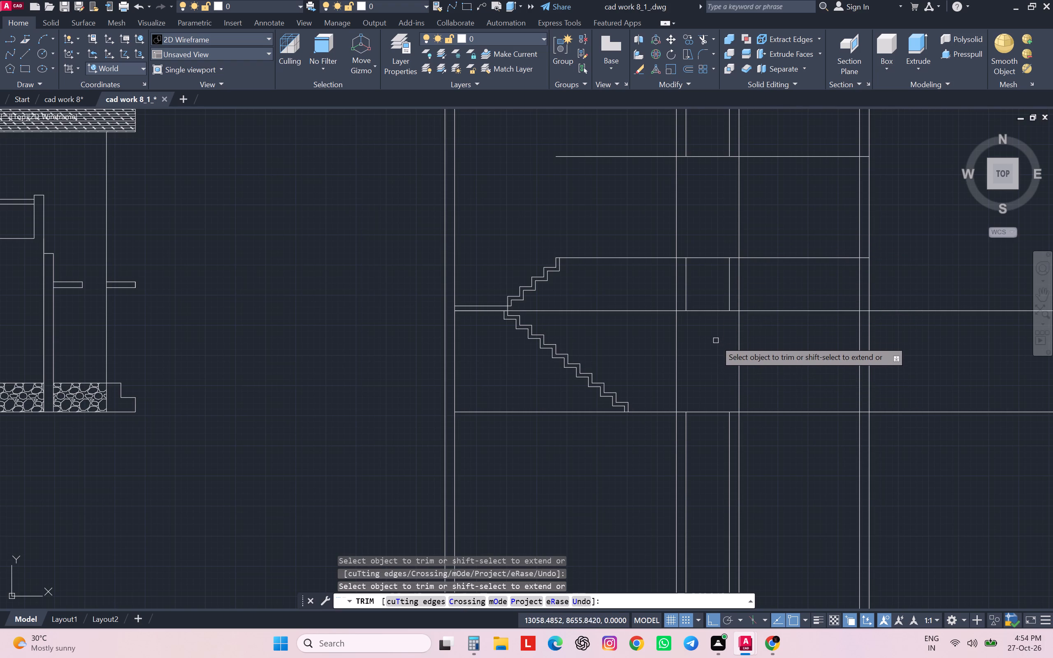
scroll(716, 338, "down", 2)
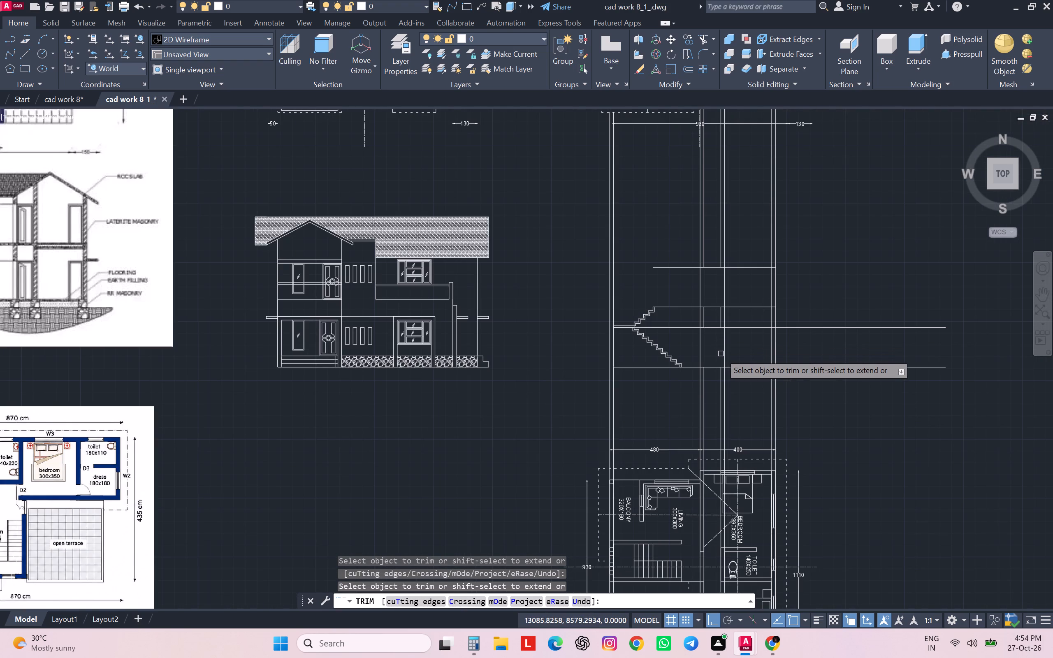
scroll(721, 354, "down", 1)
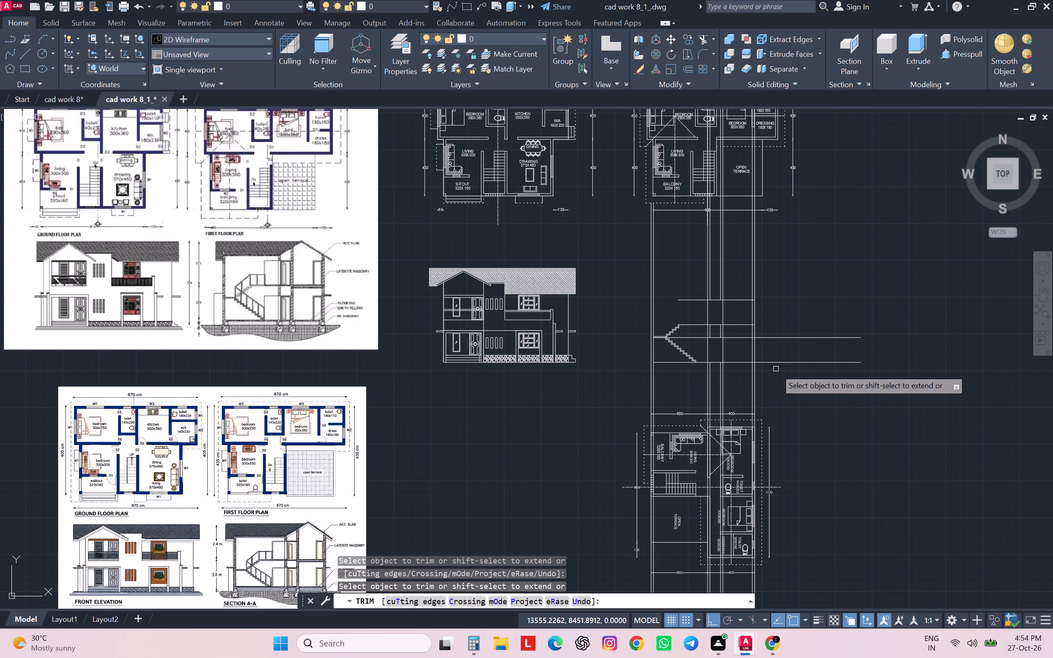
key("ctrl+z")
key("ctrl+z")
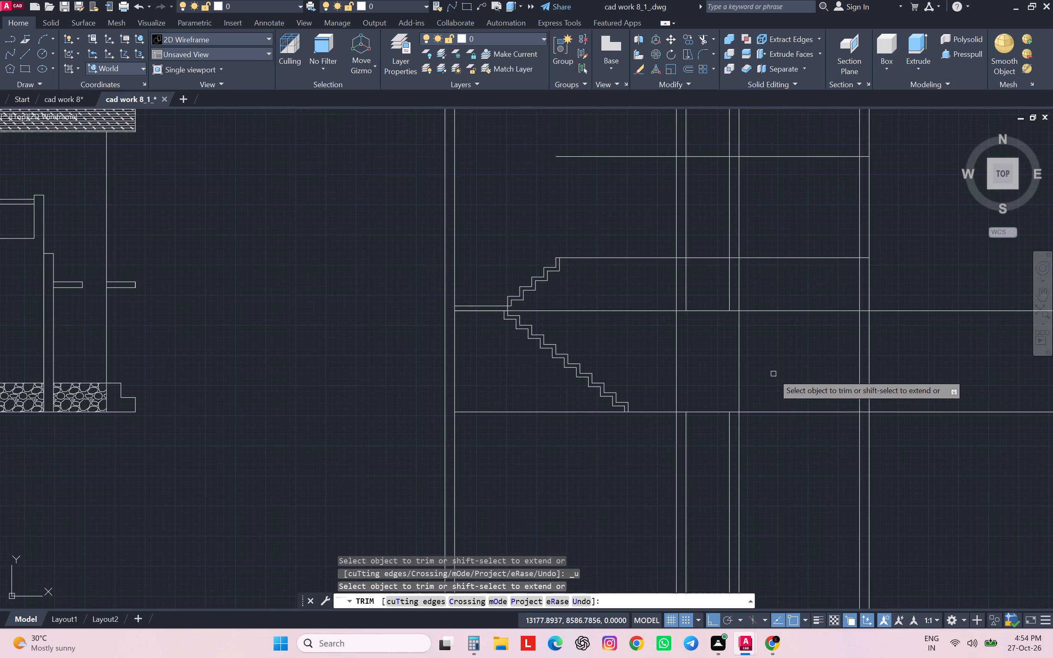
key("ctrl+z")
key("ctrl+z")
Project a vertical construction line from the end of the staircase wall in the rotated first floor plan through the section.
scroll(768, 364, "down", 2)
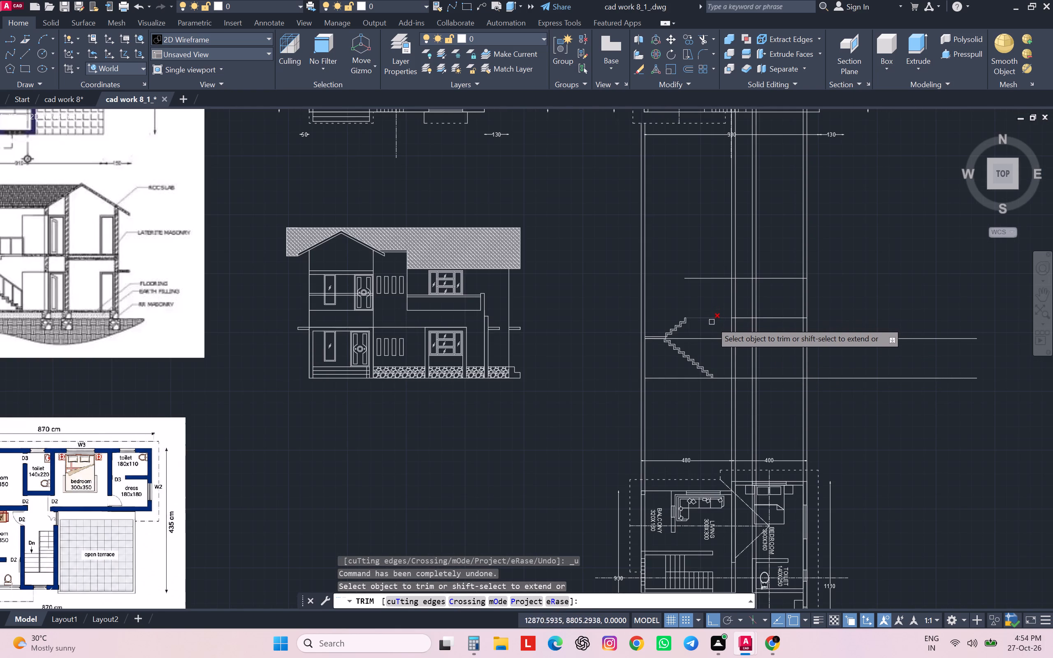
scroll(722, 317, "down", 1)
scroll(735, 488, "up", 1)
middle_click_drag(732, 482, 667, 397)
scroll(696, 415, "up", 1)
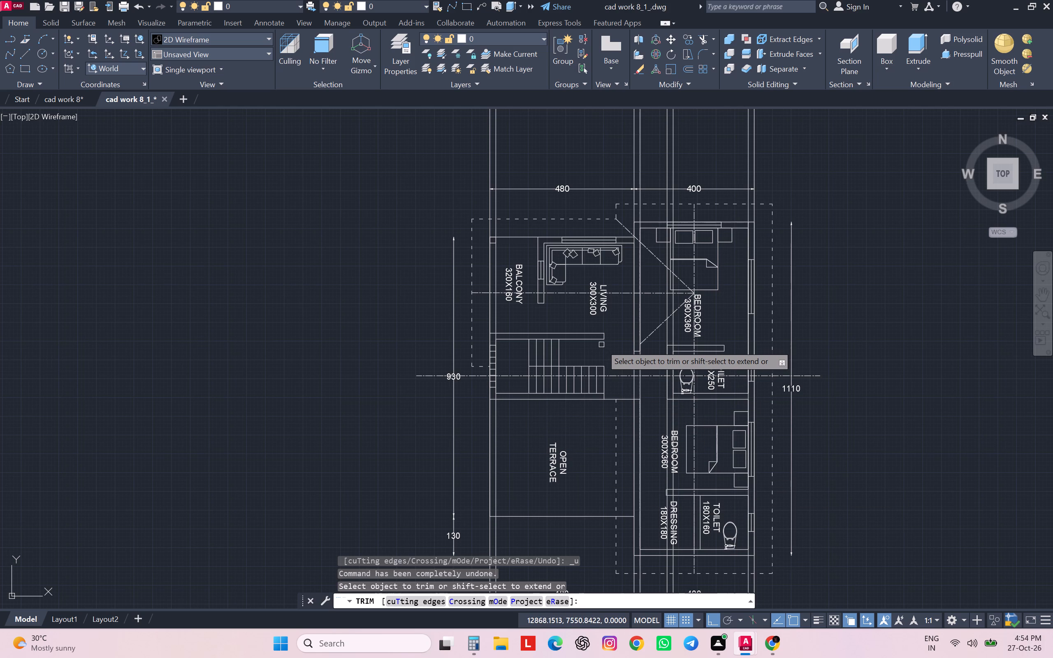
type("XL")
key("Return")
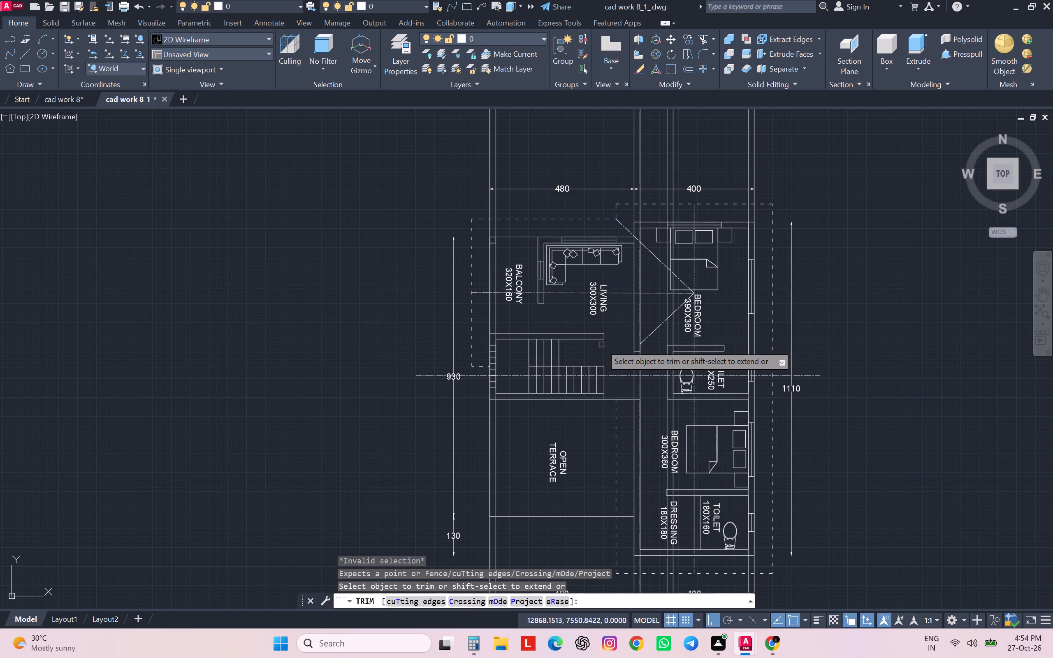
key("Escape")
key("Escape")
key("Escape")
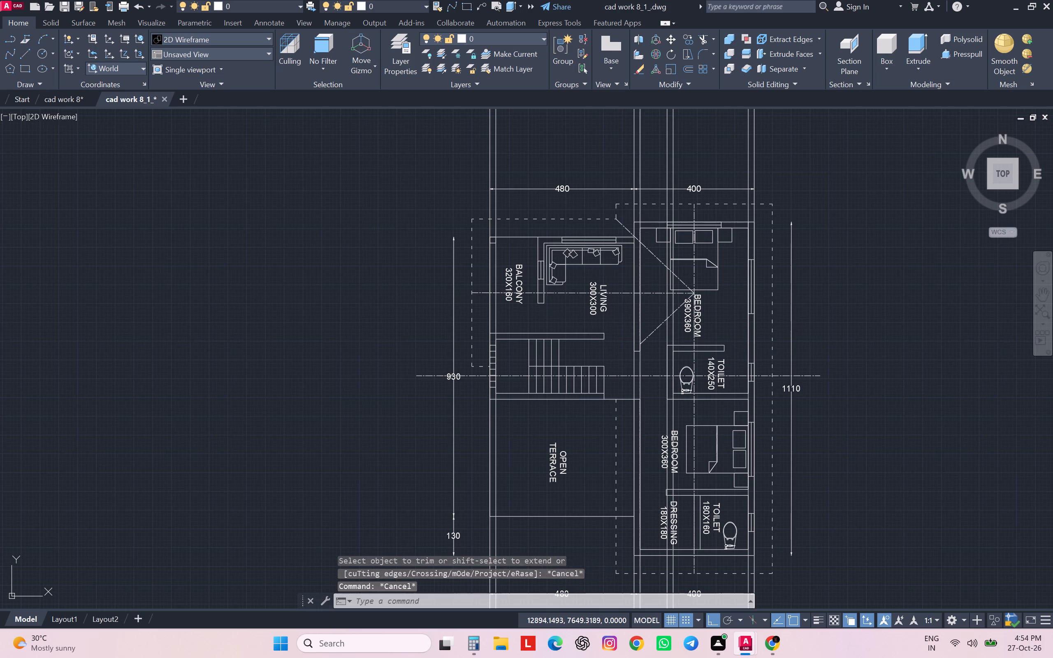
key("Escape")
key("Escape")
type("XL")
key("Return")
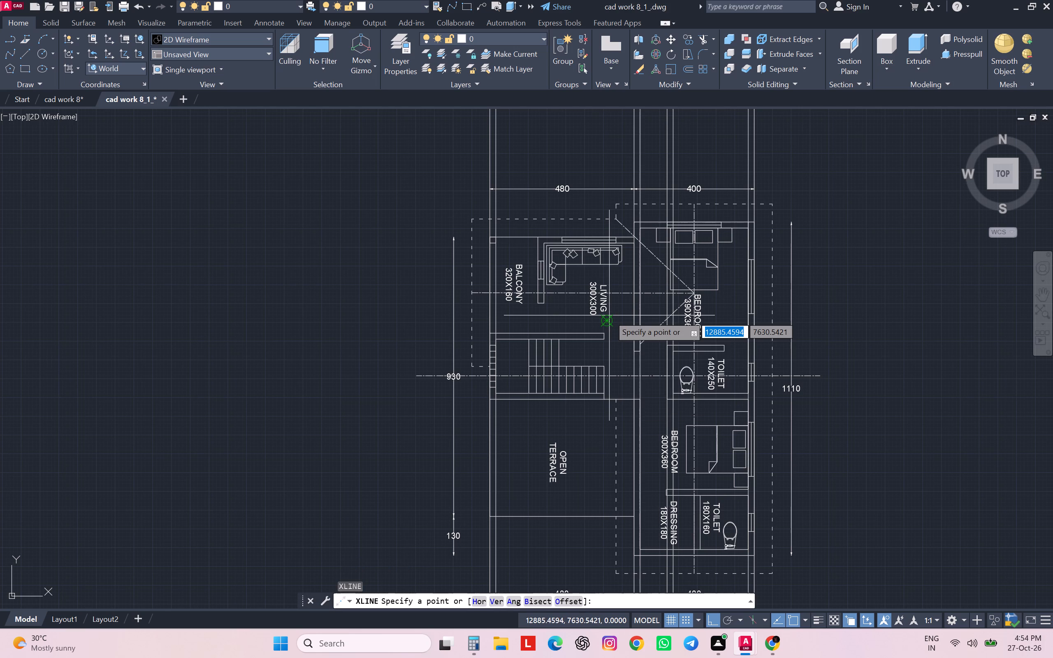
left_click(605, 343)
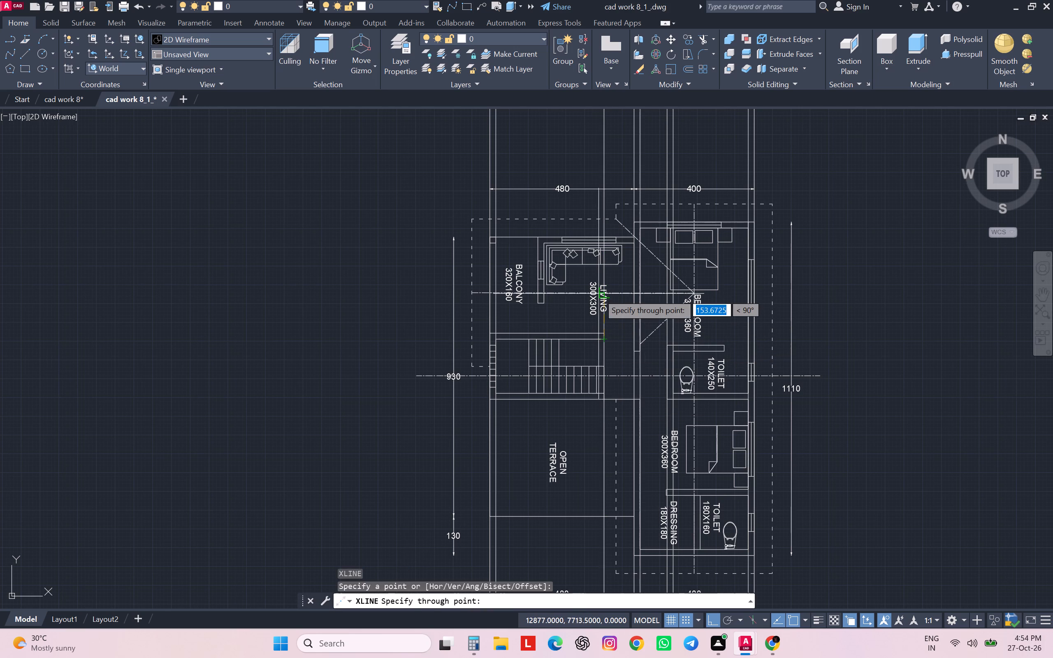
left_click(566, 157)
scroll(776, 448, "up", 1)
scroll(776, 448, "down", 1)
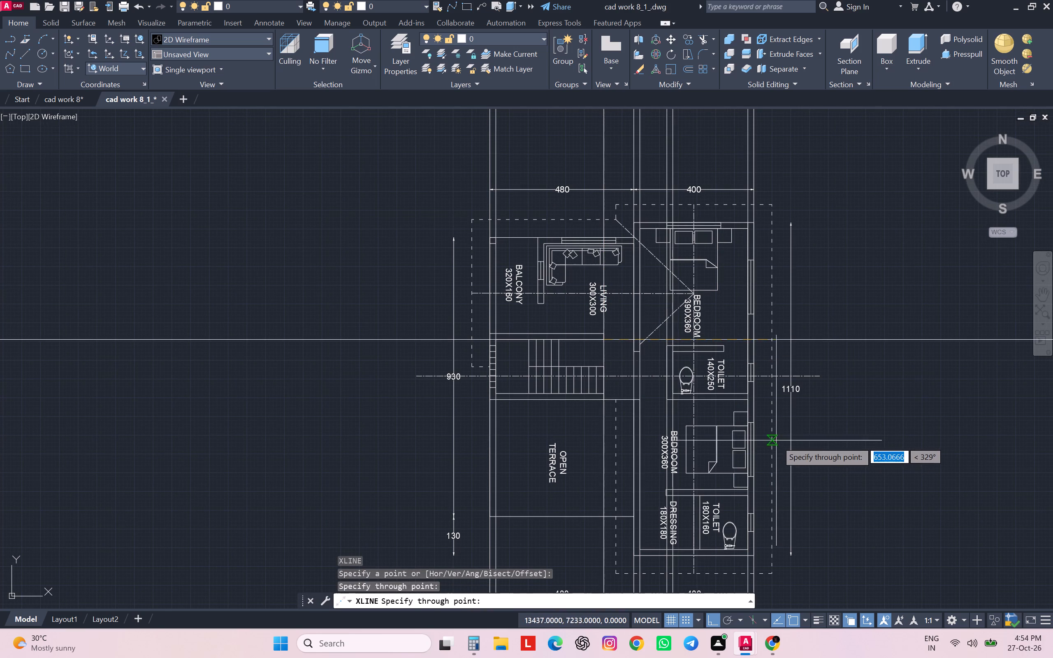
key("Escape")
key("Escape")
key("Escape")
Trim the projected line above the upper door-head line and the door-head stub on its stair side to form a corner.
scroll(833, 389, "down", 1)
scroll(833, 389, "up", 1)
scroll(833, 389, "down", 1)
middle_click_drag(743, 260, 743, 321)
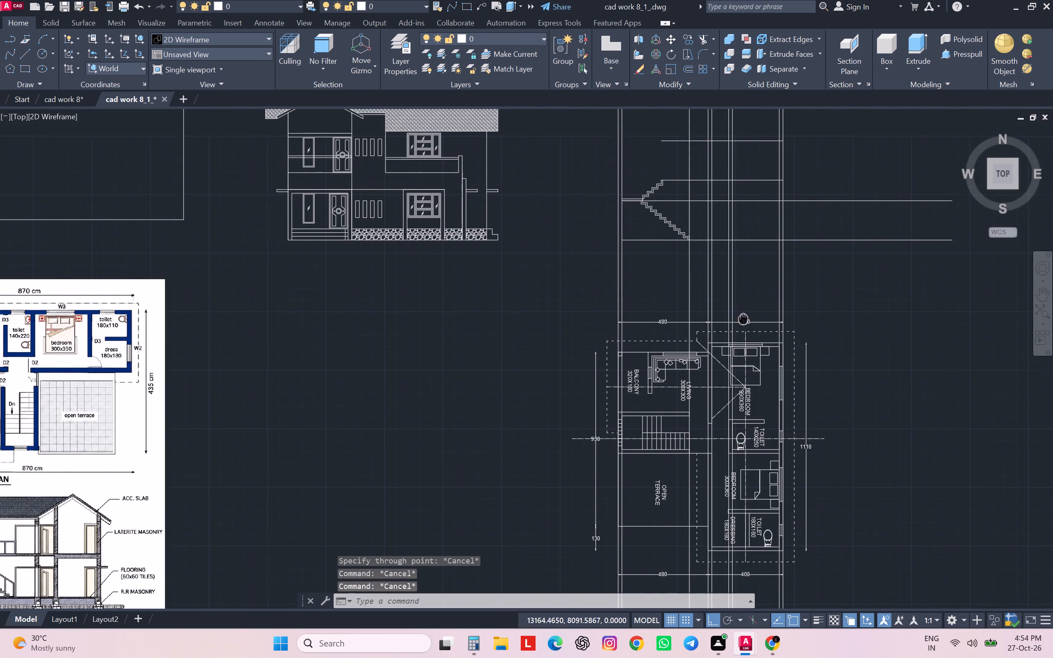
middle_click_drag(743, 321, 741, 385)
middle_click_drag(724, 281, 705, 353)
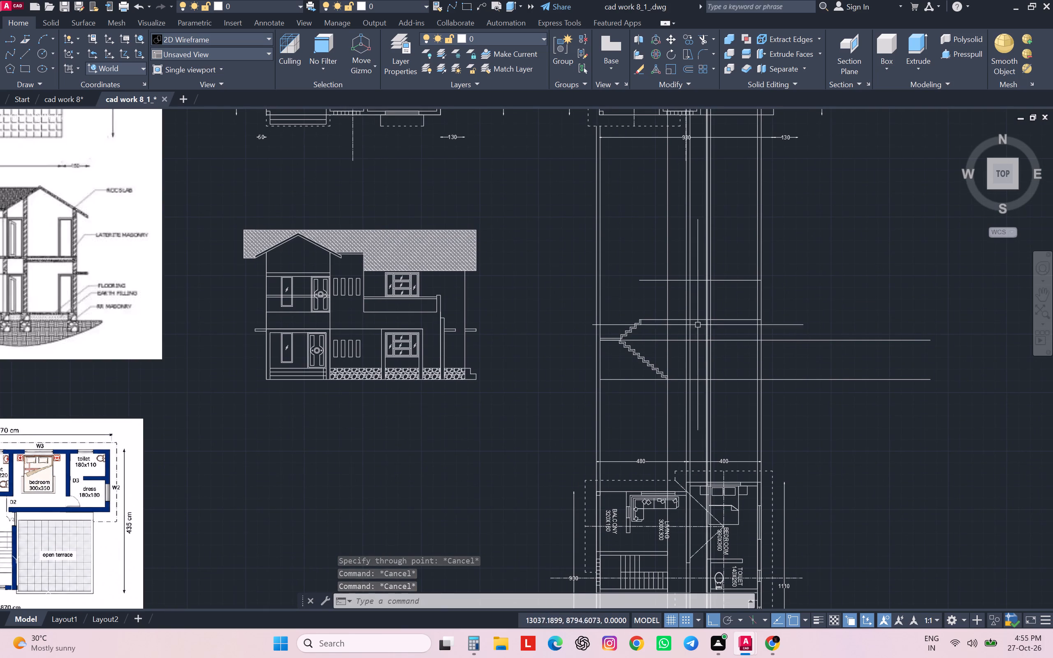
scroll(683, 303, "up", 1)
scroll(683, 303, "down", 2)
type("TR")
key("space")
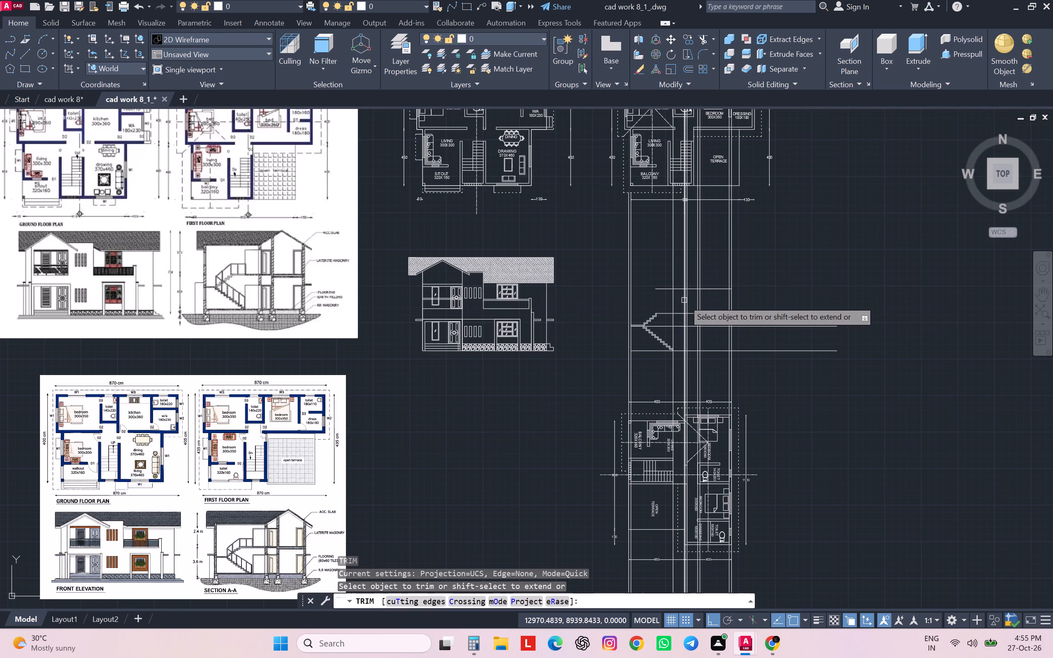
scroll(683, 274, "up", 1)
scroll(683, 274, "down", 1)
scroll(683, 274, "up", 2)
scroll(674, 288, "down", 1)
left_click(669, 286)
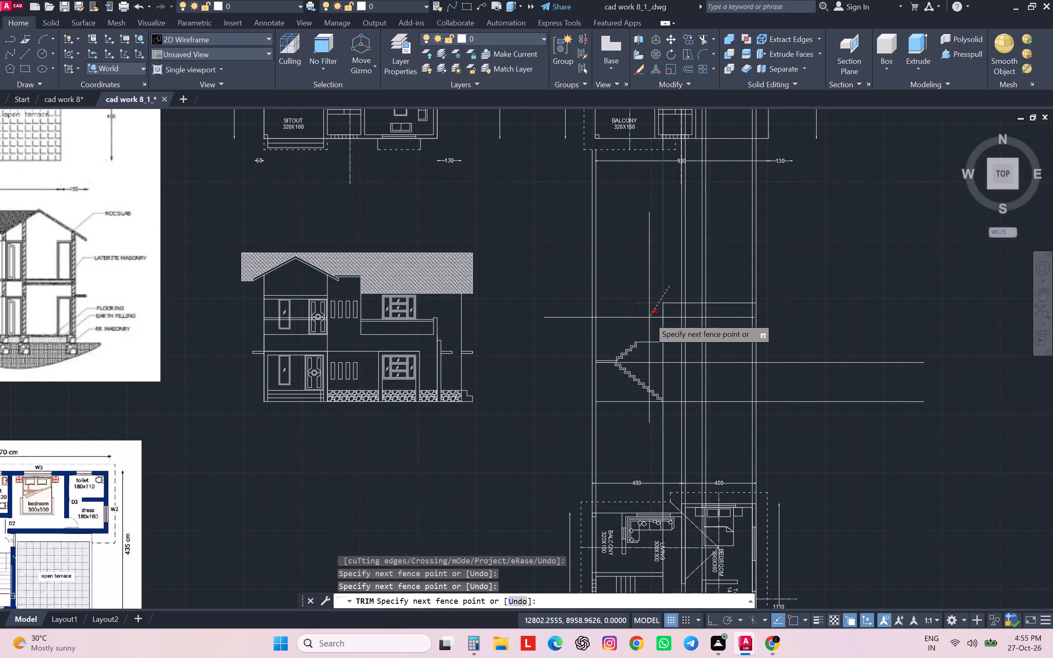
left_click(649, 317)
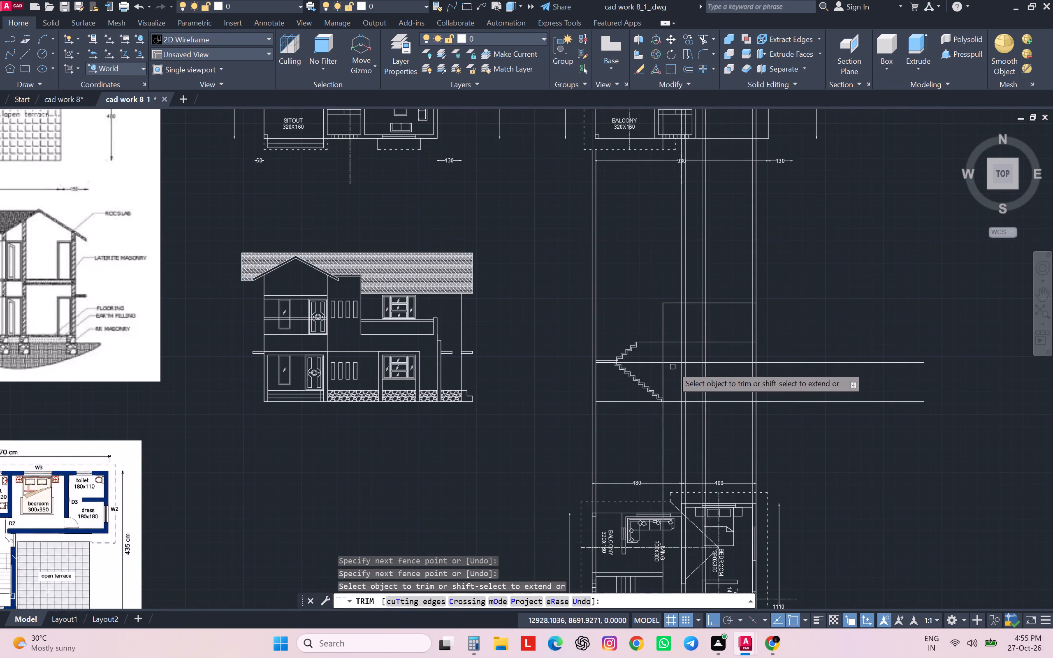
Trim the projected line between upper floor and lower door head, and the lower door-head line on the stair side and inside the first inner wall.
middle_click_drag(672, 367, 665, 344)
scroll(665, 343, "up", 2)
left_click_drag(663, 315, 659, 315)
left_click(636, 313)
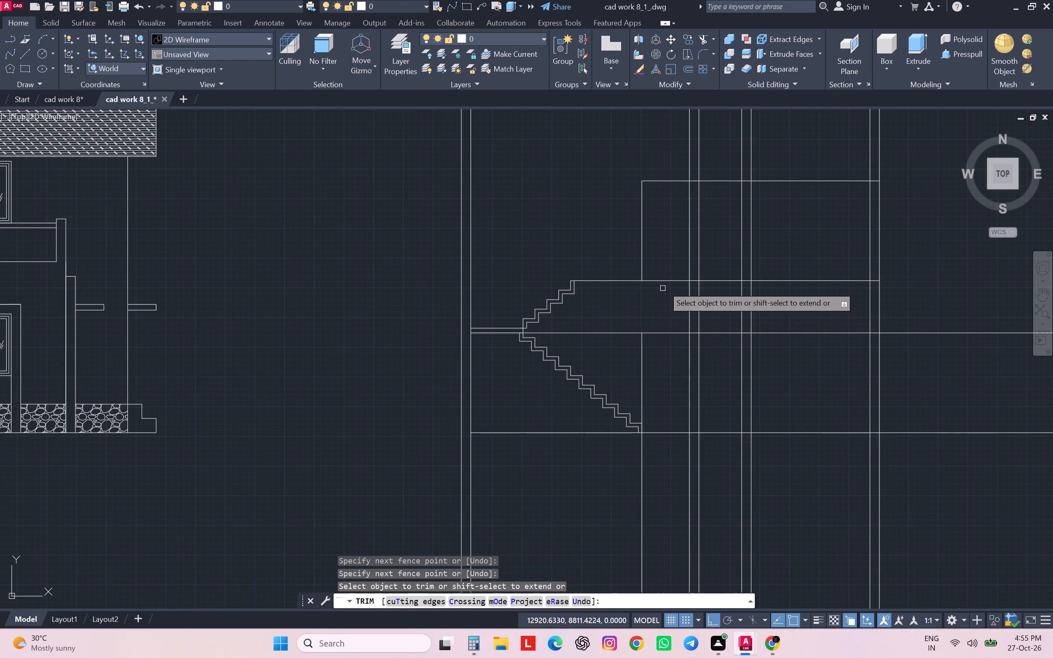
scroll(666, 276, "up", 1)
scroll(666, 276, "down", 1)
scroll(659, 353, "down", 1)
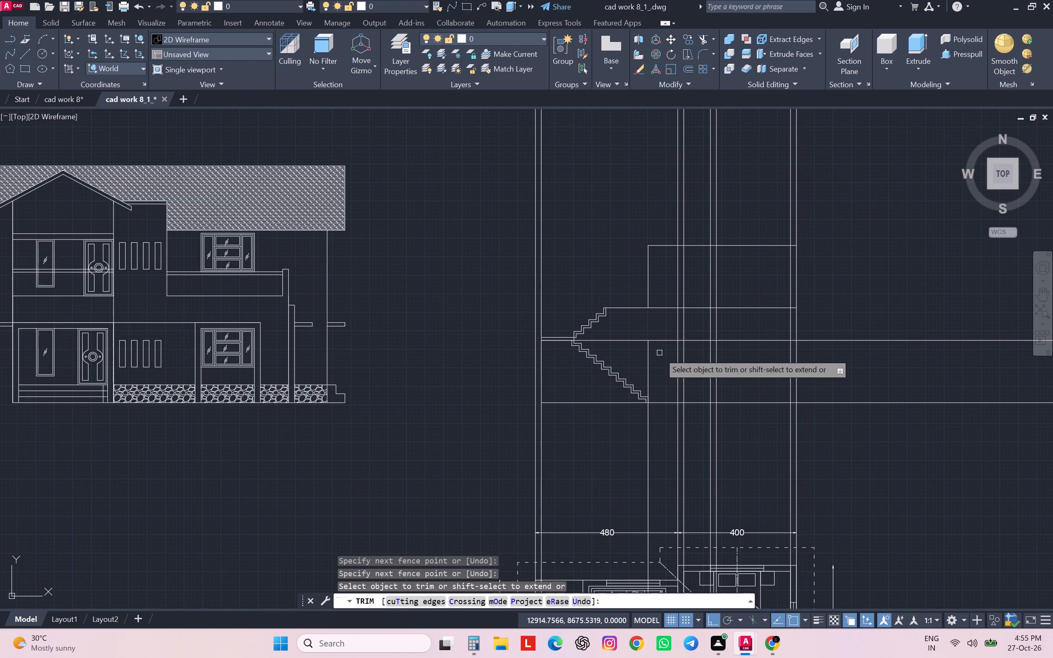
left_click(635, 340)
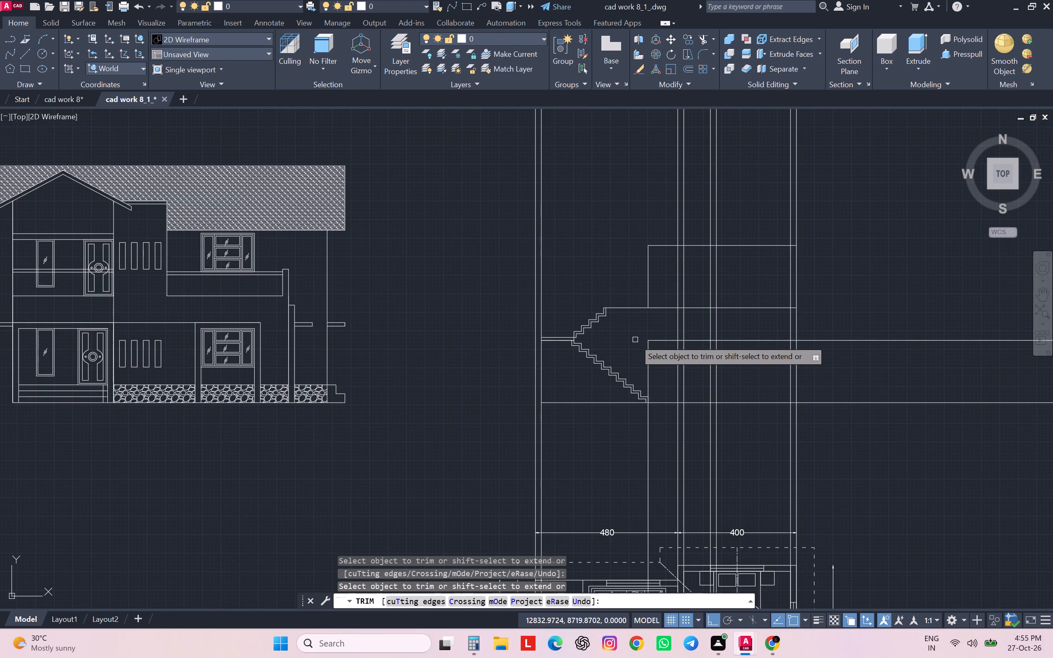
scroll(681, 336, "up", 3)
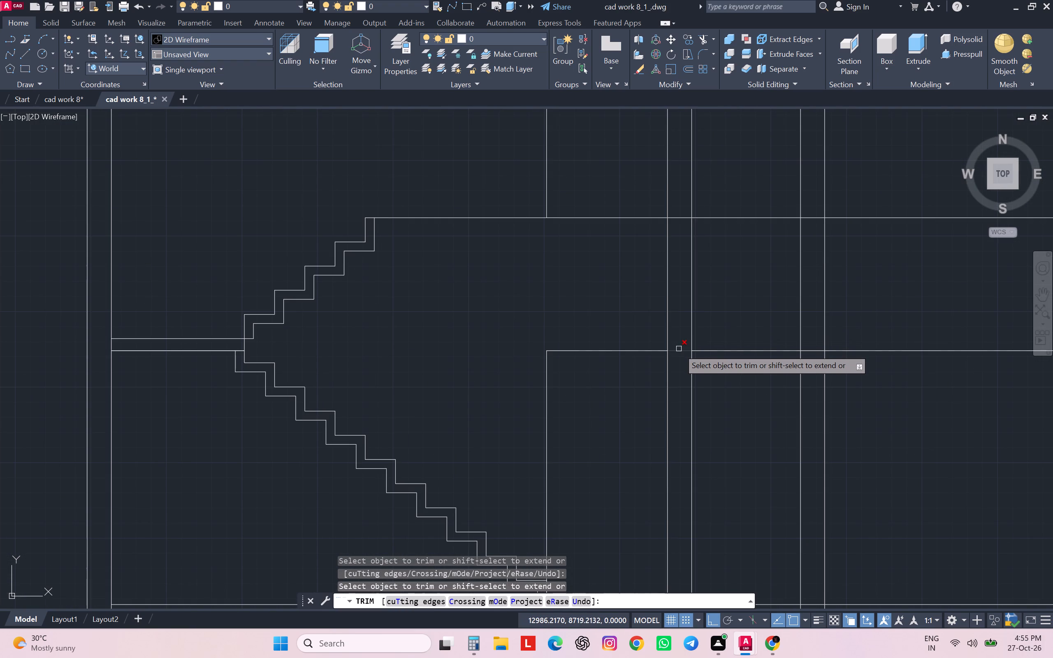
left_click(679, 349)
Examine the floor slabs, walls and door openings beside the staircase in the lower reference's Section A-A against the drafted section.
middle_click(681, 221)
scroll(681, 221, "down", 2)
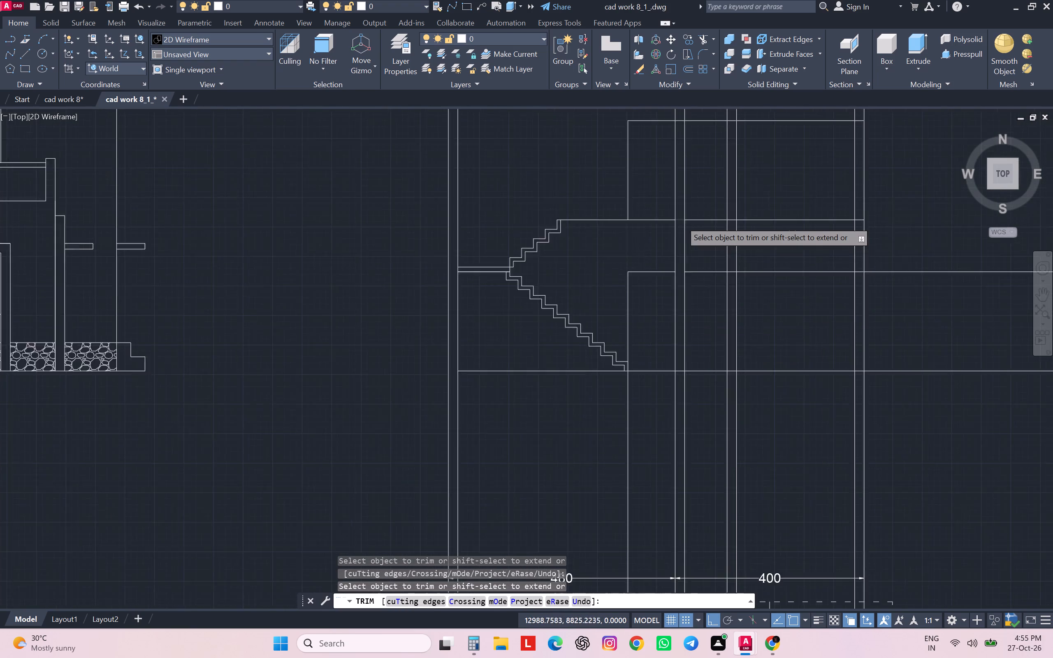
scroll(681, 221, "down", 2)
scroll(681, 221, "up", 1)
scroll(681, 221, "down", 2)
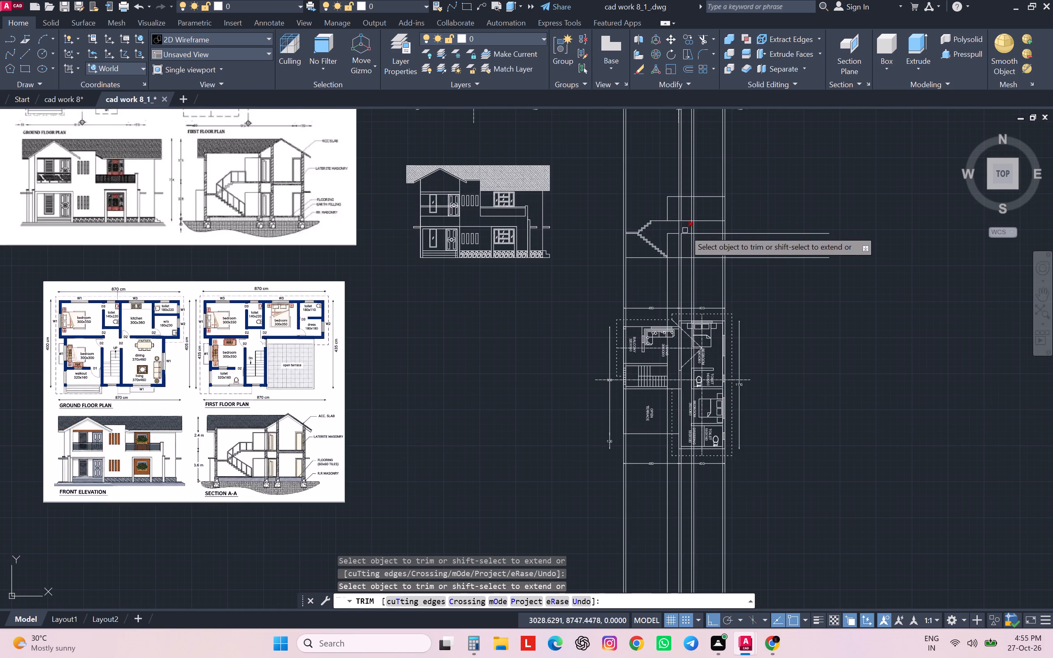
scroll(281, 479, "up", 2)
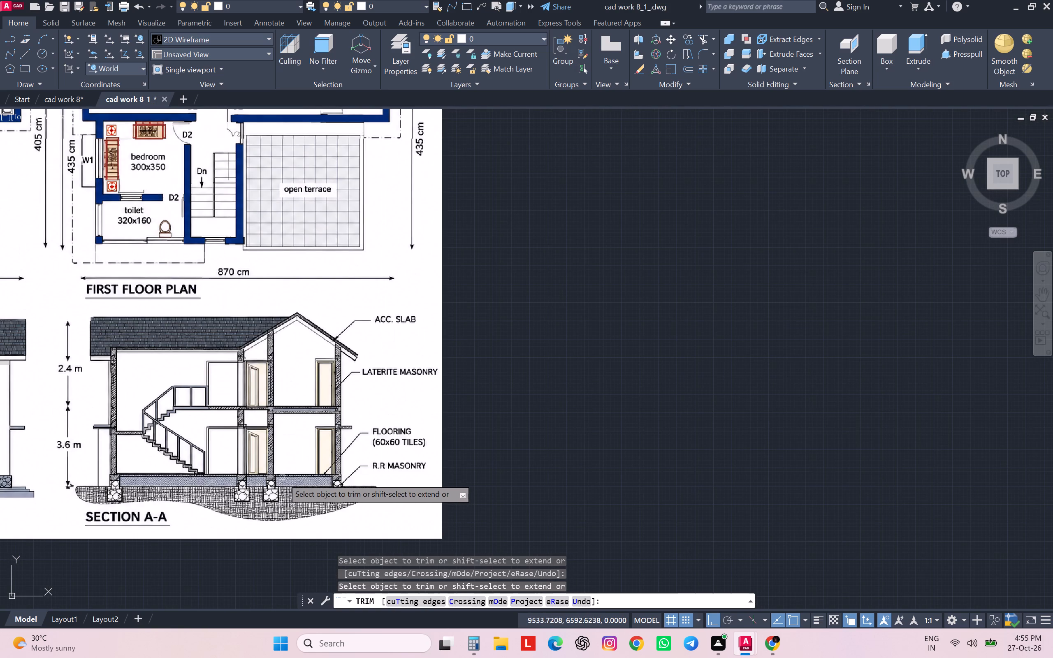
scroll(471, 325, "up", 1)
scroll(471, 325, "down", 3)
scroll(471, 325, "up", 1)
middle_click_drag(964, 294, 779, 364)
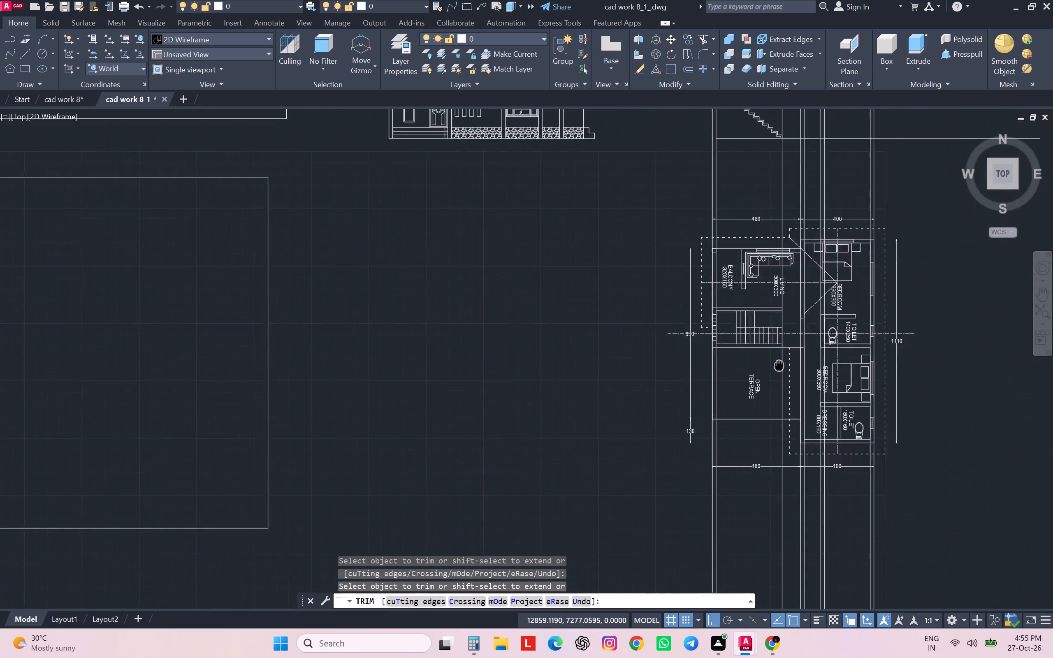
middle_click_drag(779, 364, 570, 440)
scroll(570, 440, "down", 1)
scroll(578, 262, "up", 4)
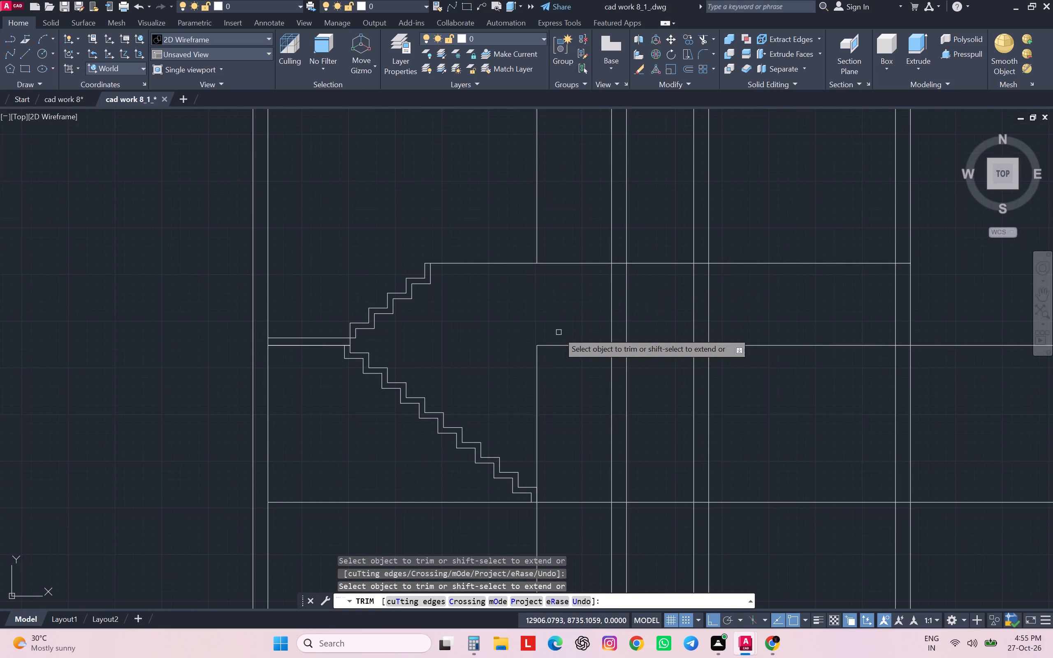
middle_click_drag(559, 332, 566, 403)
key("Escape")
key("Escape")
key("Escape")
Offset the upper floor line 12 downwards to form the underside of the floor slab.
left_click(524, 335)
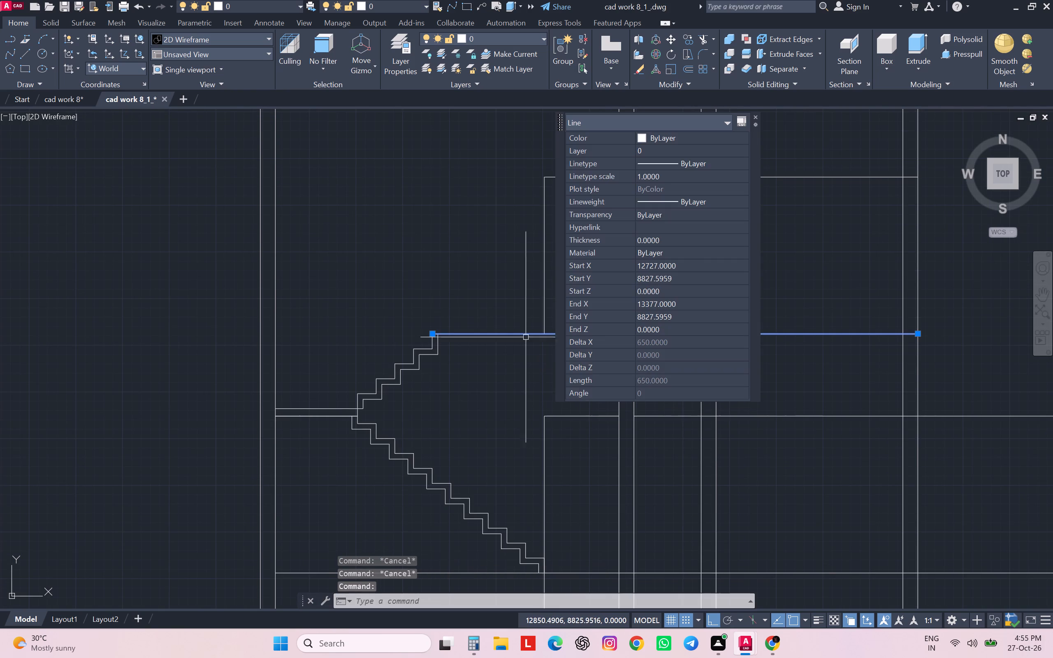
key("o")
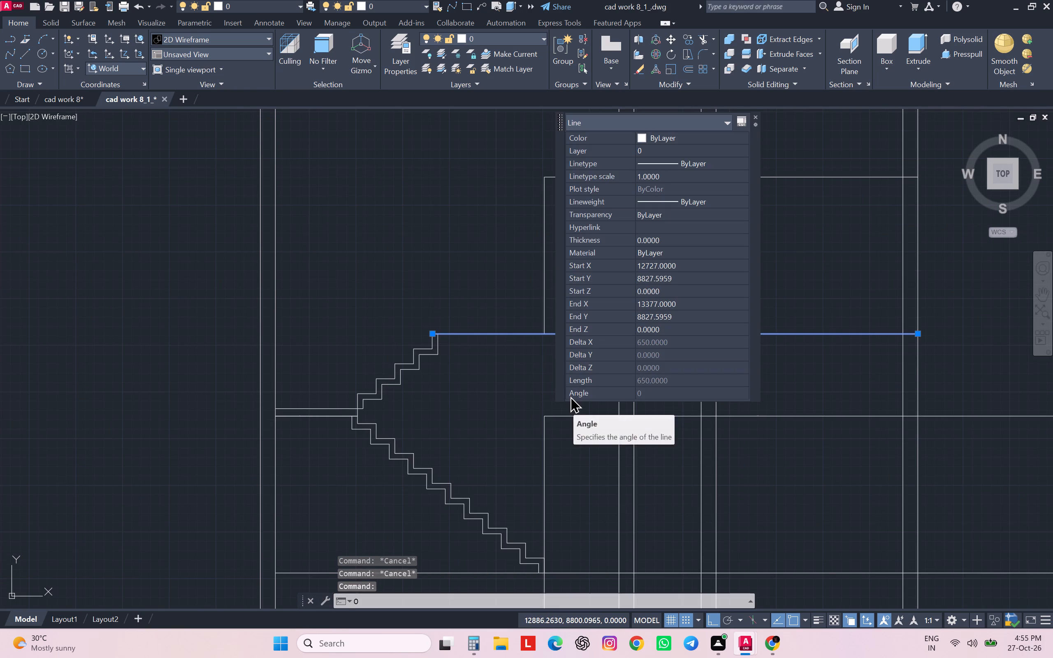
key("Return")
type("12")
key("Return")
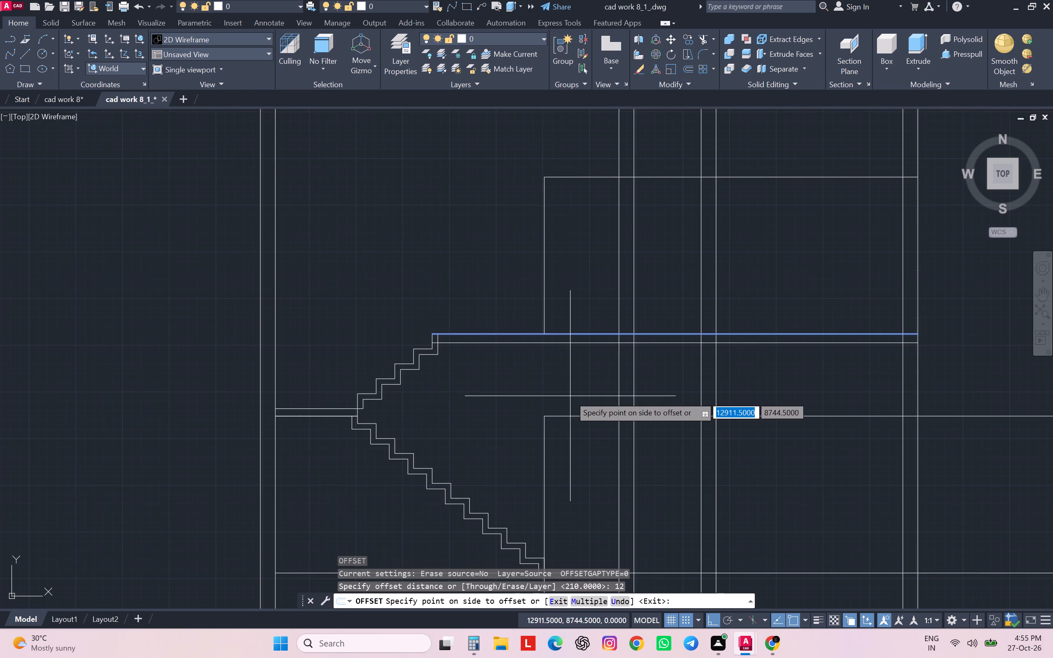
left_click(535, 381)
key("Escape")
key("Escape")
key("Escape")
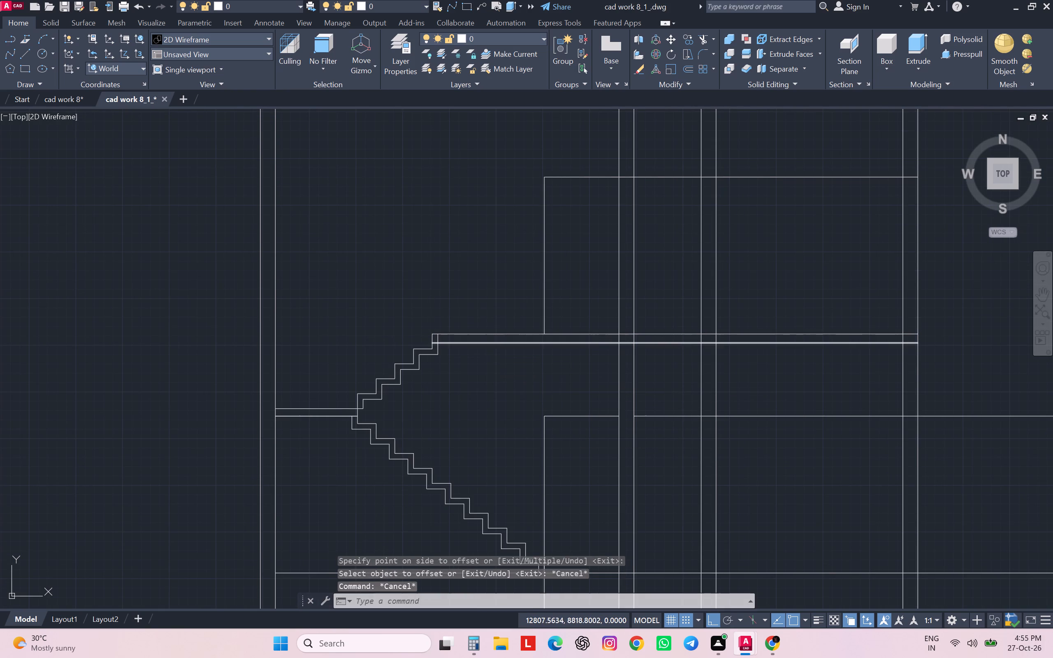
key("Escape")
key("Escape")
Trim the overlapping line stubs where the upper floor slab meets the top step of the staircase.
type("TR")
key("space")
scroll(448, 338, "up", 2)
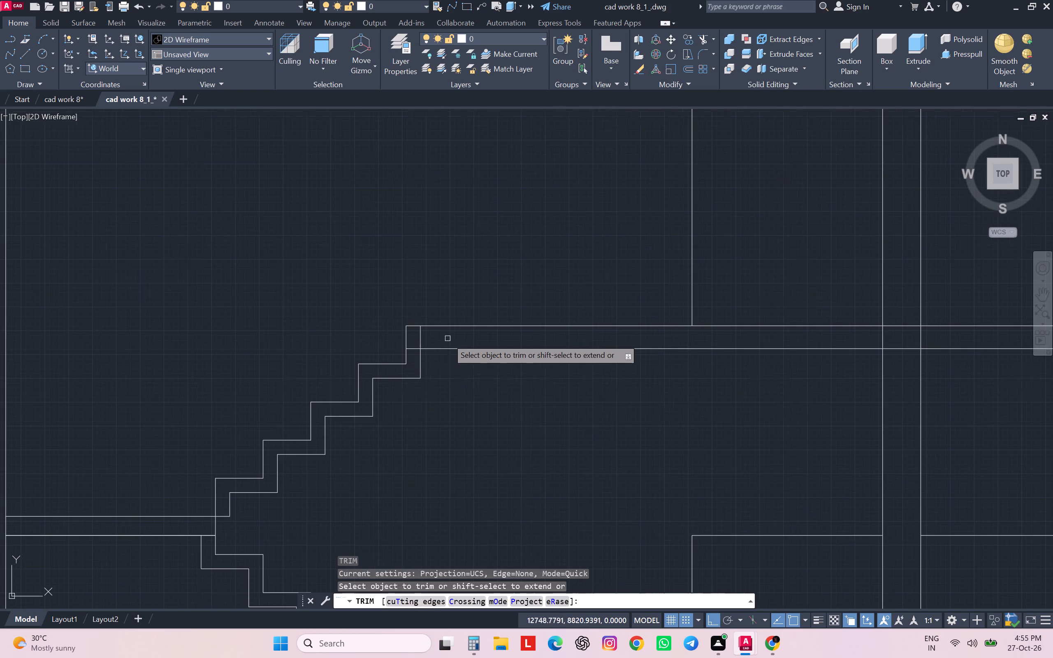
left_click(419, 342)
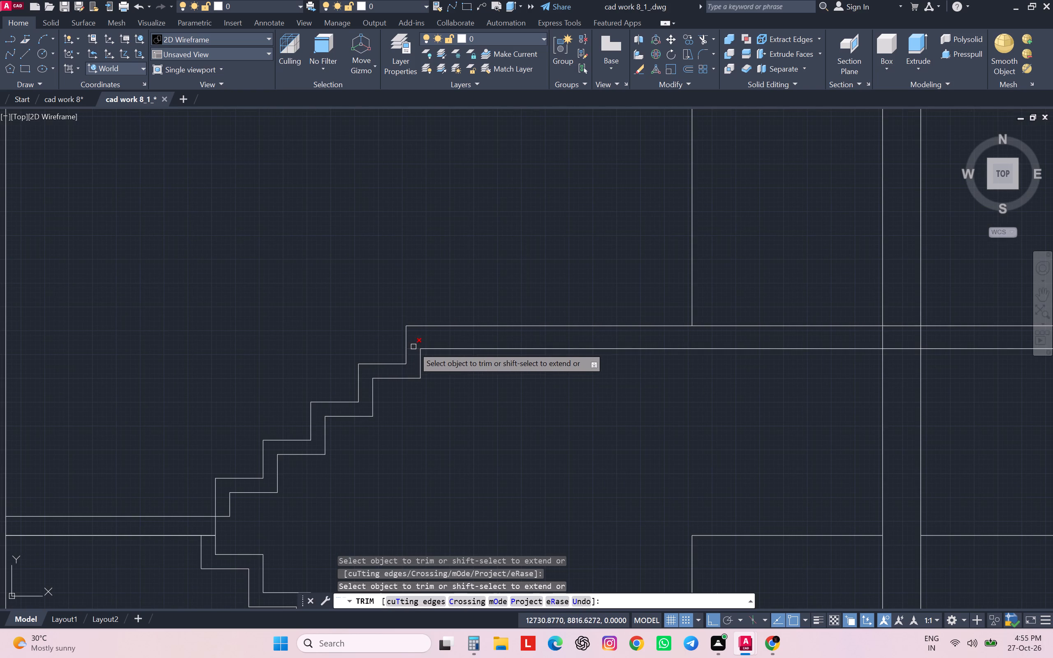
left_click(413, 347)
scroll(426, 335, "down", 3)
scroll(426, 335, "up", 1)
key("Escape")
key("Escape")
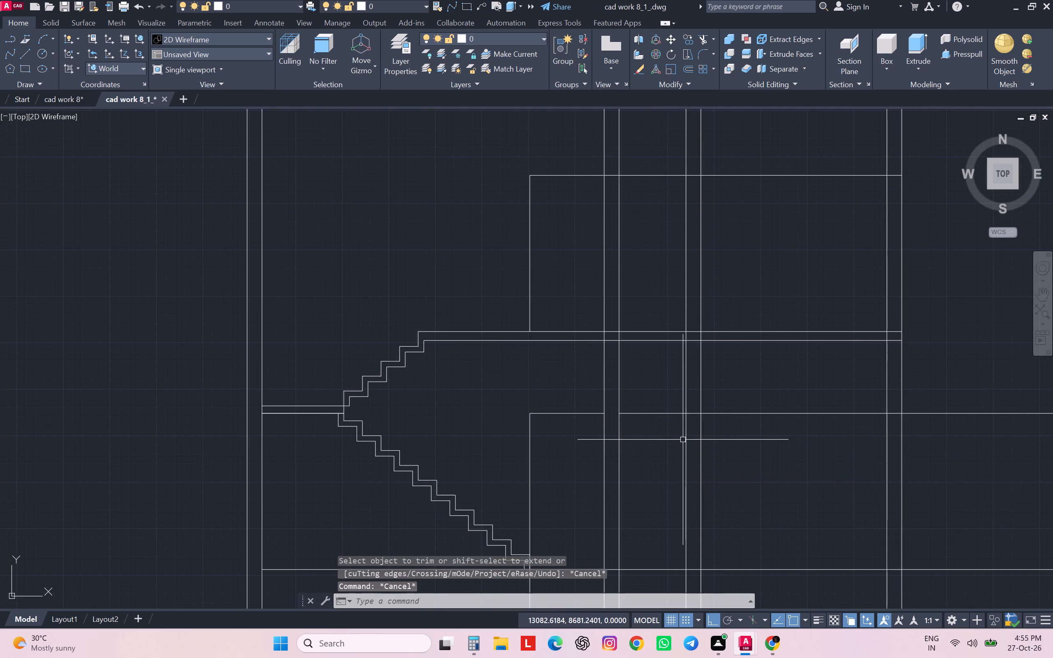
scroll(691, 414, "down", 3)
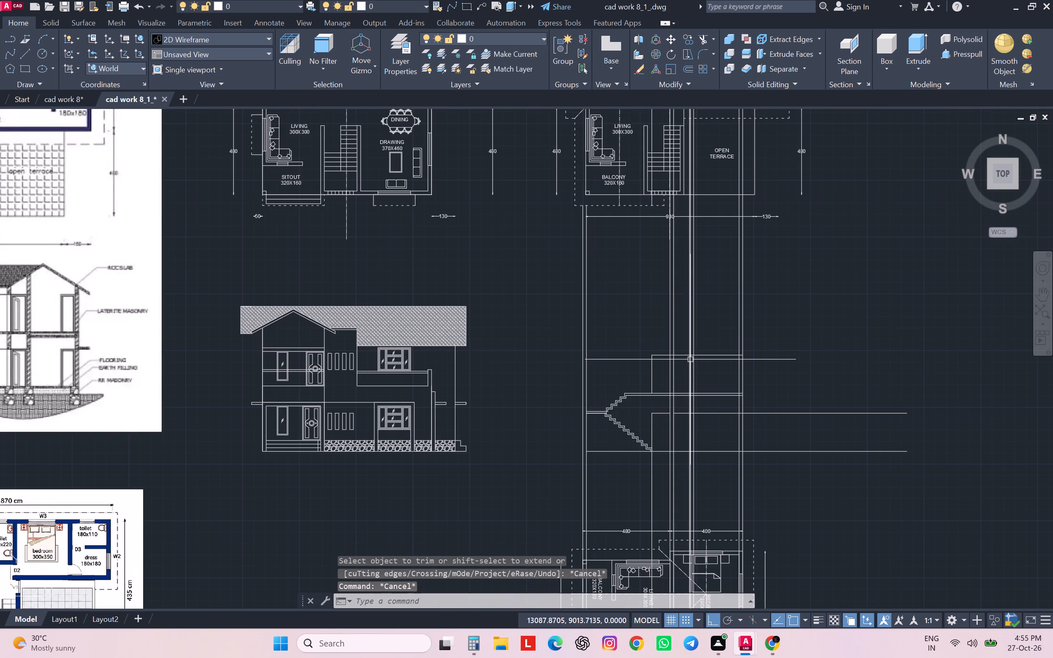
Examine the drafted section's upper floor between the inner walls and outer wall against the reference Section A-A.
scroll(690, 358, "down", 2)
scroll(427, 341, "up", 1)
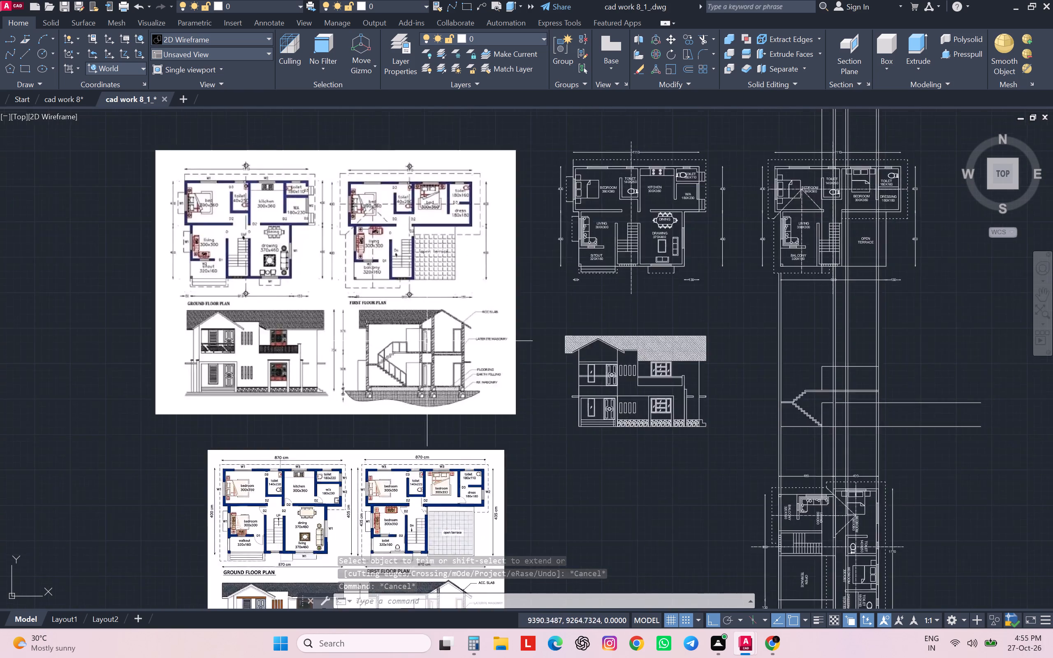
scroll(427, 341, "up", 1)
scroll(427, 341, "down", 1)
scroll(427, 341, "up", 1)
middle_click_drag(626, 359, 455, 367)
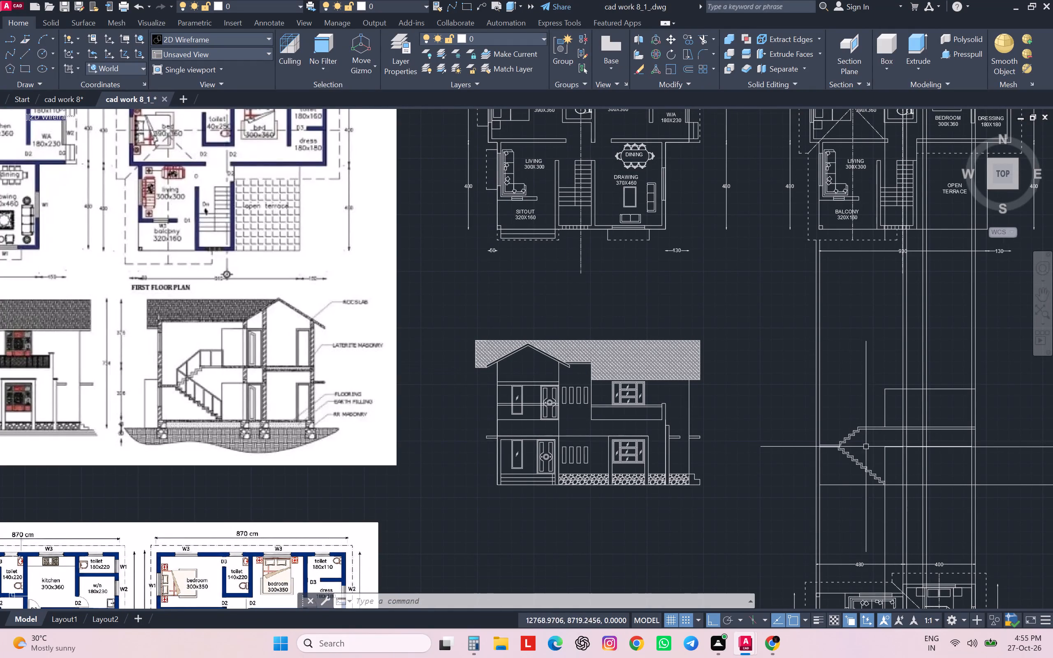
middle_click_drag(867, 435, 678, 461)
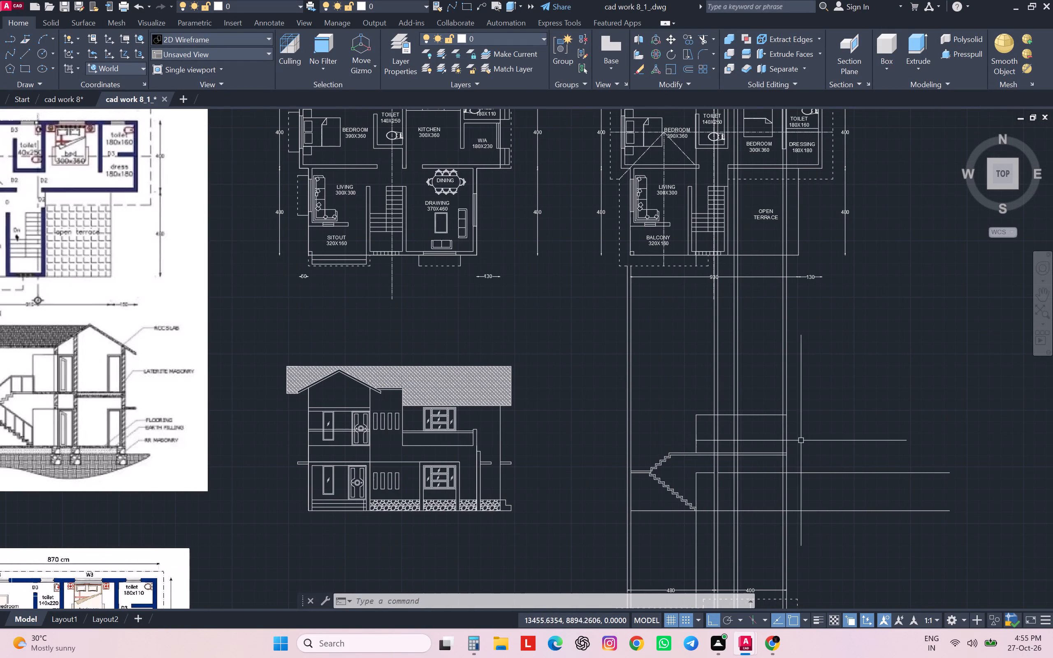
scroll(785, 439, "up", 2)
scroll(785, 439, "down", 1)
scroll(785, 439, "up", 2)
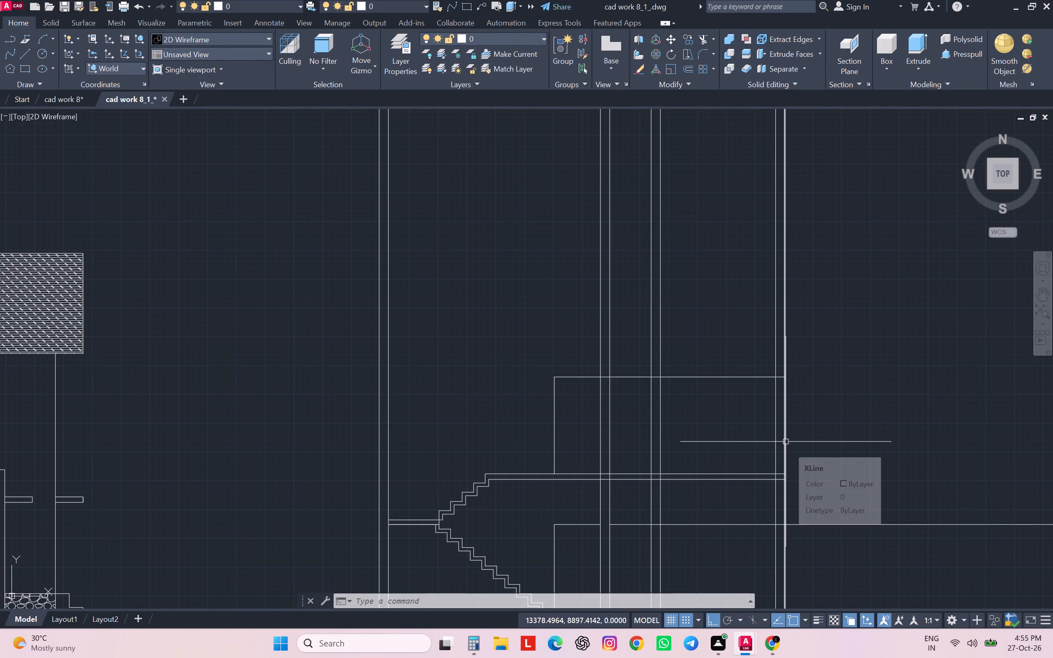
scroll(1001, 384, "down", 2)
Project a vertical construction line from the free end of the partition between the 390X360 bedroom and toilet in the rotated first-floor plan.
middle_click_drag(897, 404, 862, 301)
scroll(866, 441, "up", 2)
scroll(866, 441, "down", 1)
middle_click_drag(853, 506, 812, 375)
scroll(788, 457, "up", 1)
scroll(788, 457, "down", 1)
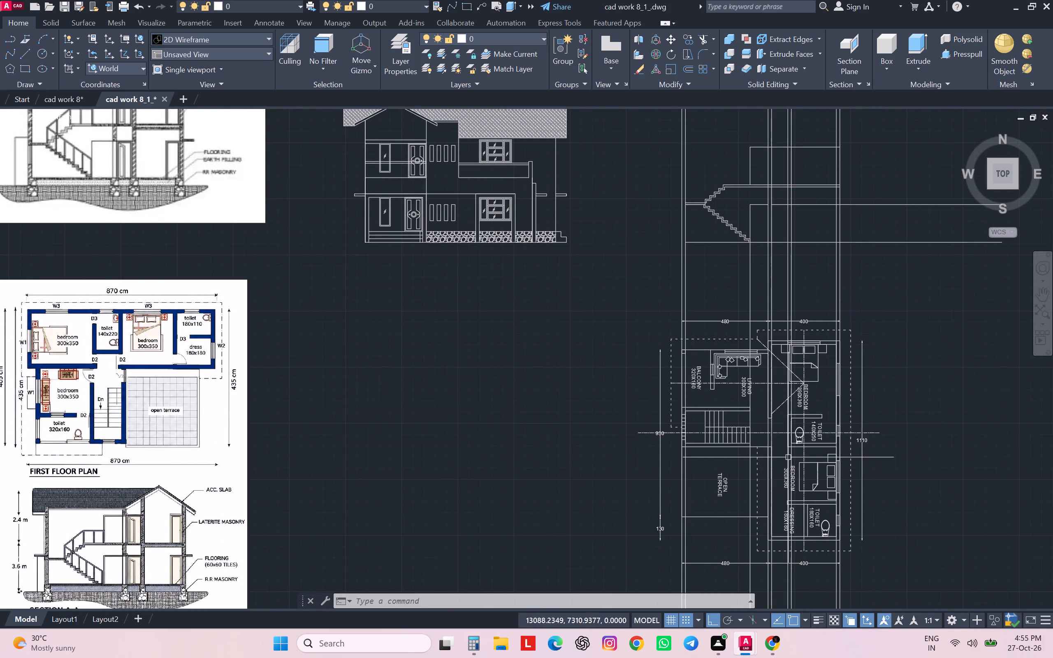
scroll(823, 396, "up", 2)
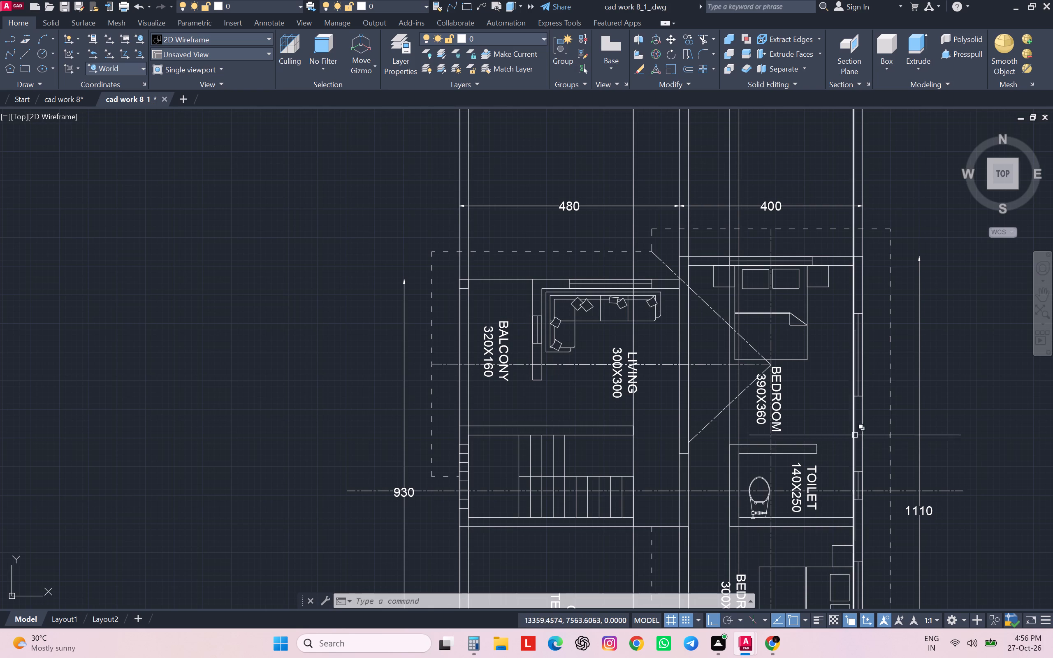
middle_click_drag(856, 429, 828, 277)
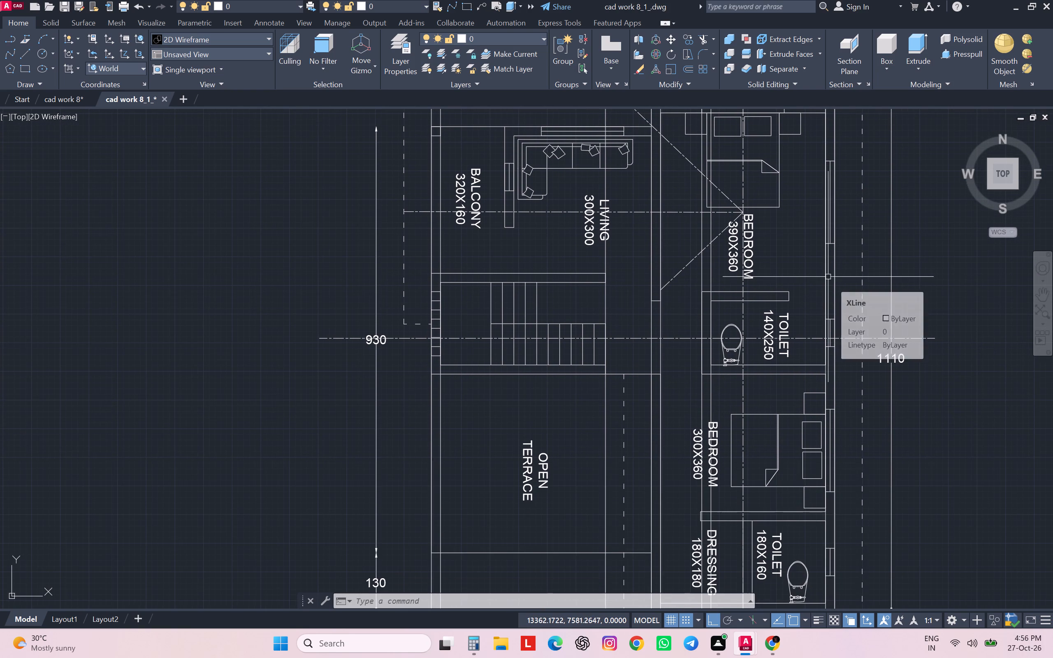
scroll(828, 277, "down", 1)
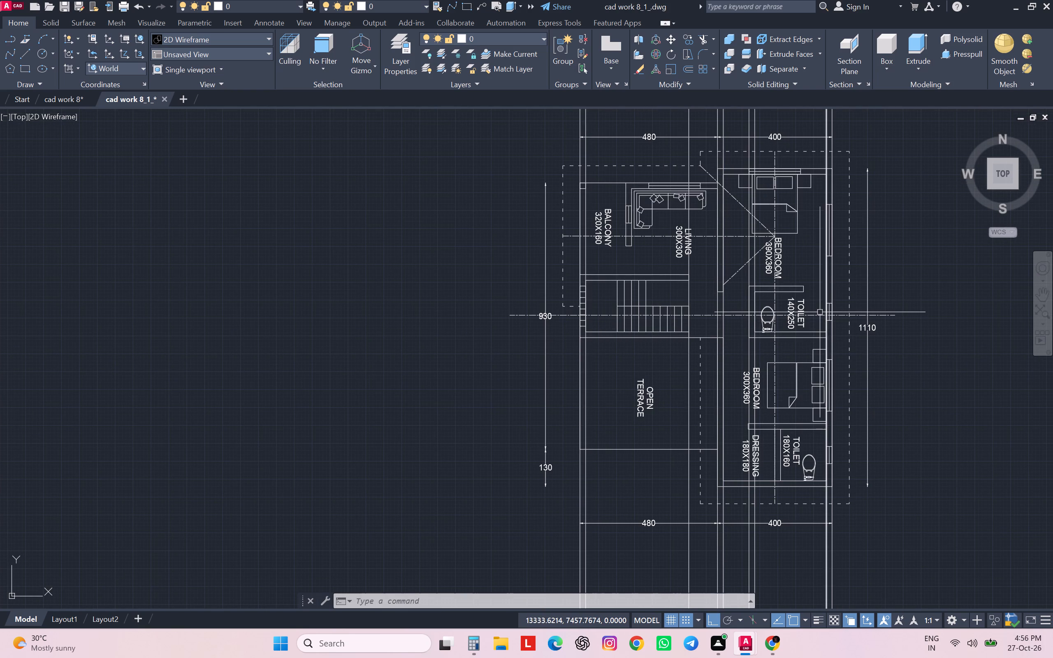
type("XL")
key("Return")
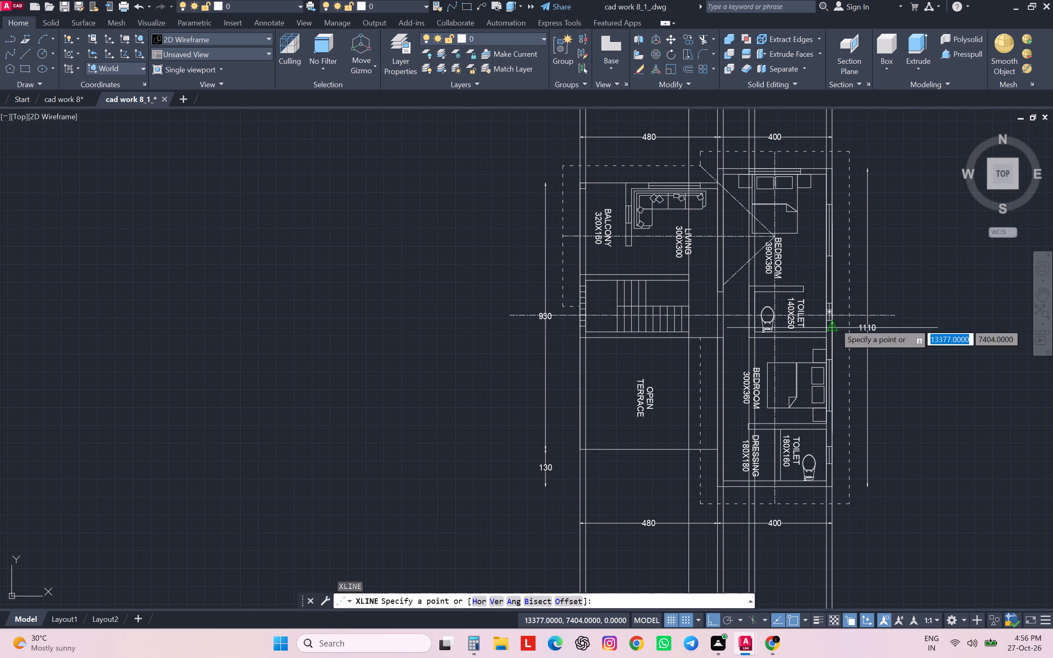
scroll(811, 289, "up", 2)
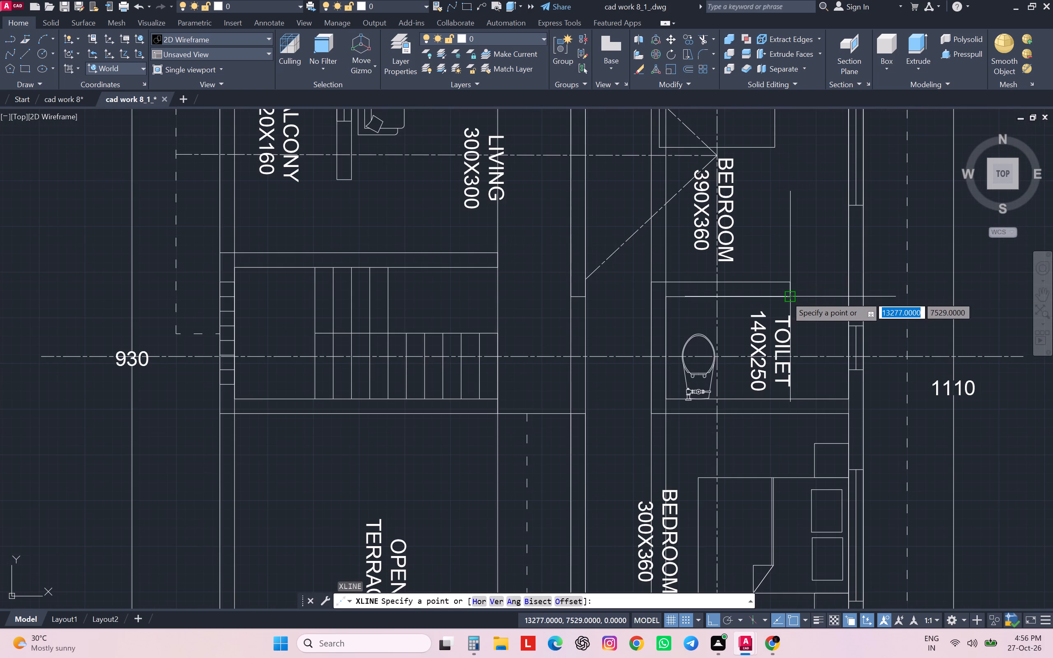
left_click(786, 296)
left_click(785, 345)
scroll(845, 341, "down", 2)
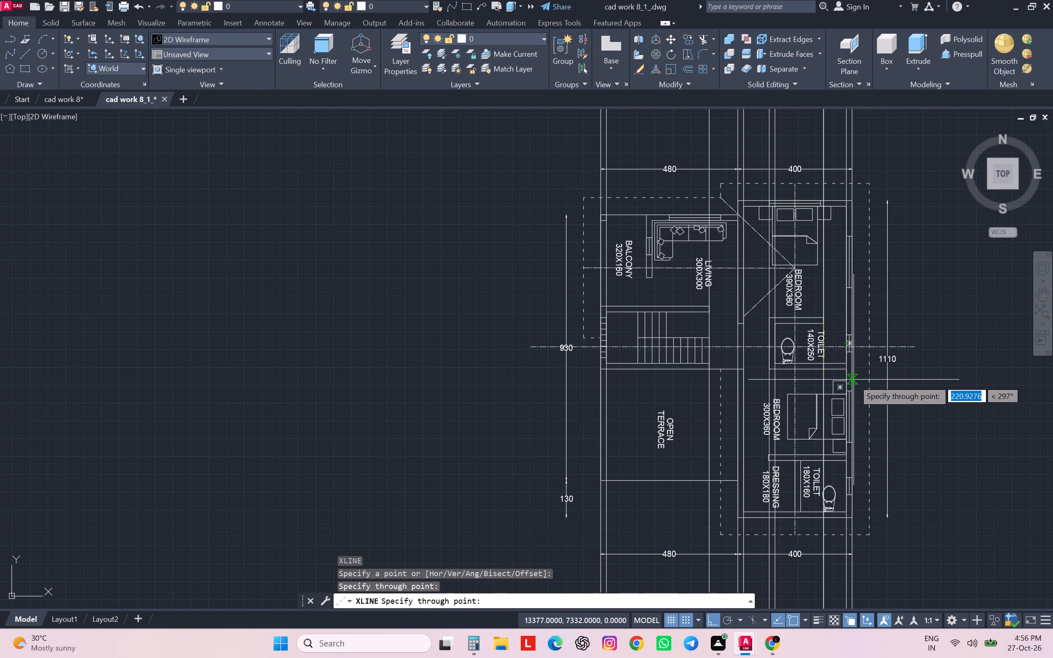
middle_click(854, 380)
key("Escape")
key("Escape")
Trim the new projected line above the upper door head, and the head line between it and the second inner wall.
scroll(854, 371, "down", 2)
scroll(854, 371, "up", 1)
scroll(854, 371, "down", 1)
middle_click_drag(836, 224, 787, 445)
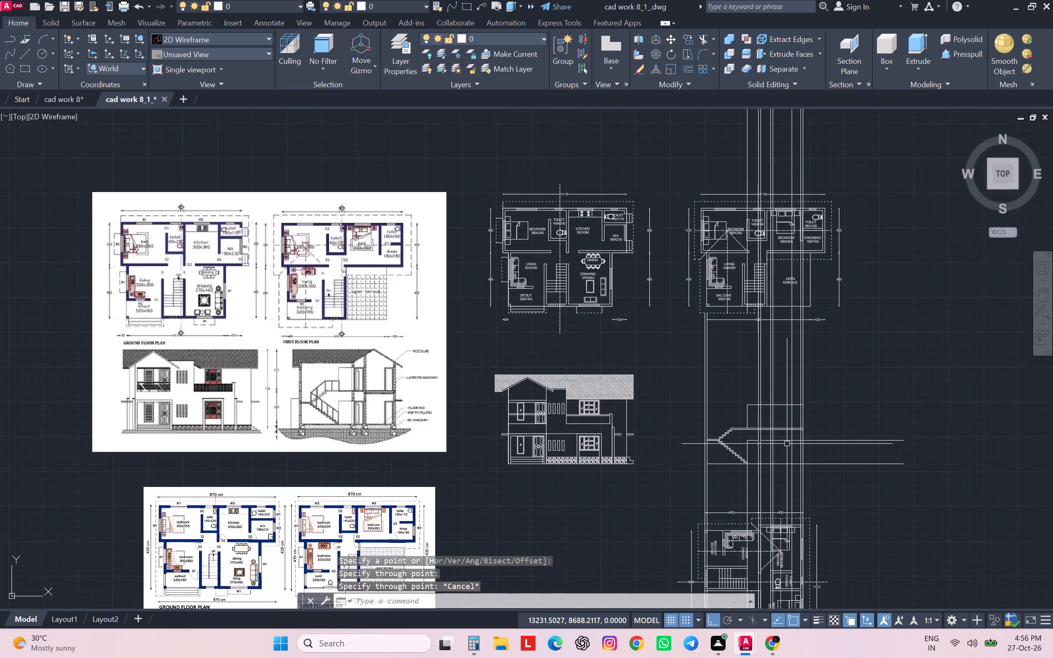
scroll(787, 444, "up", 1)
scroll(787, 444, "down", 3)
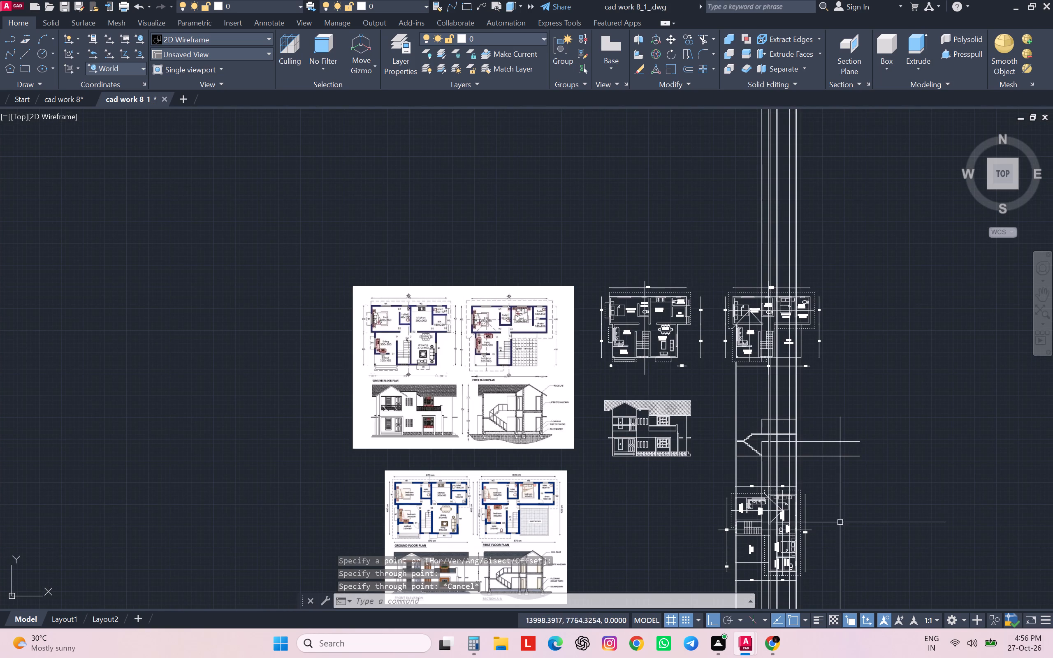
middle_click_drag(792, 496, 763, 447)
scroll(768, 408, "up", 2)
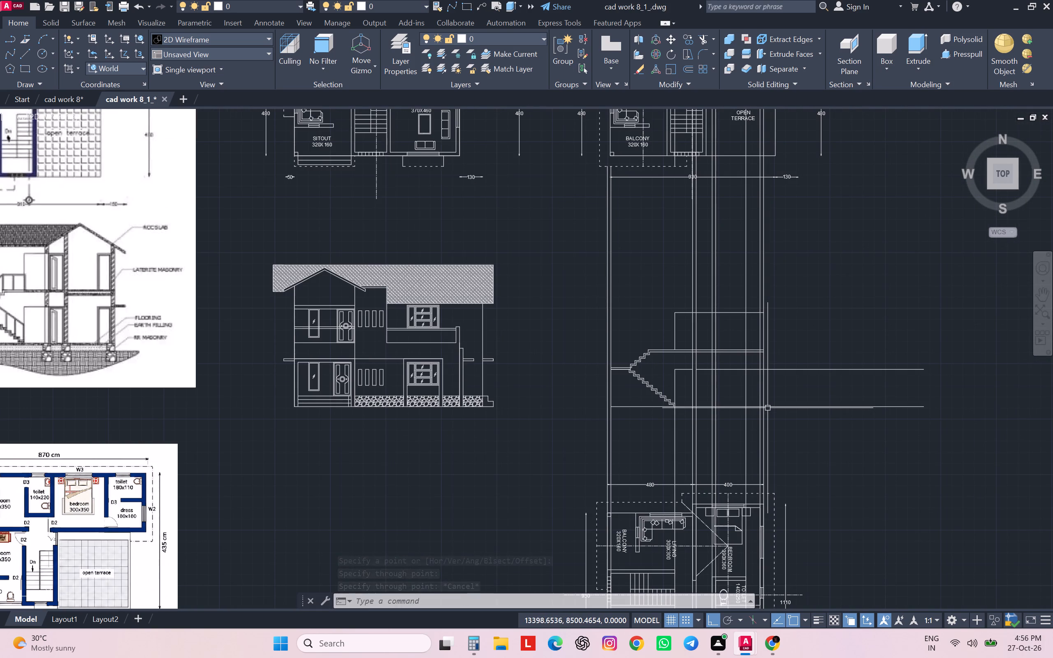
type("TR")
key("Return")
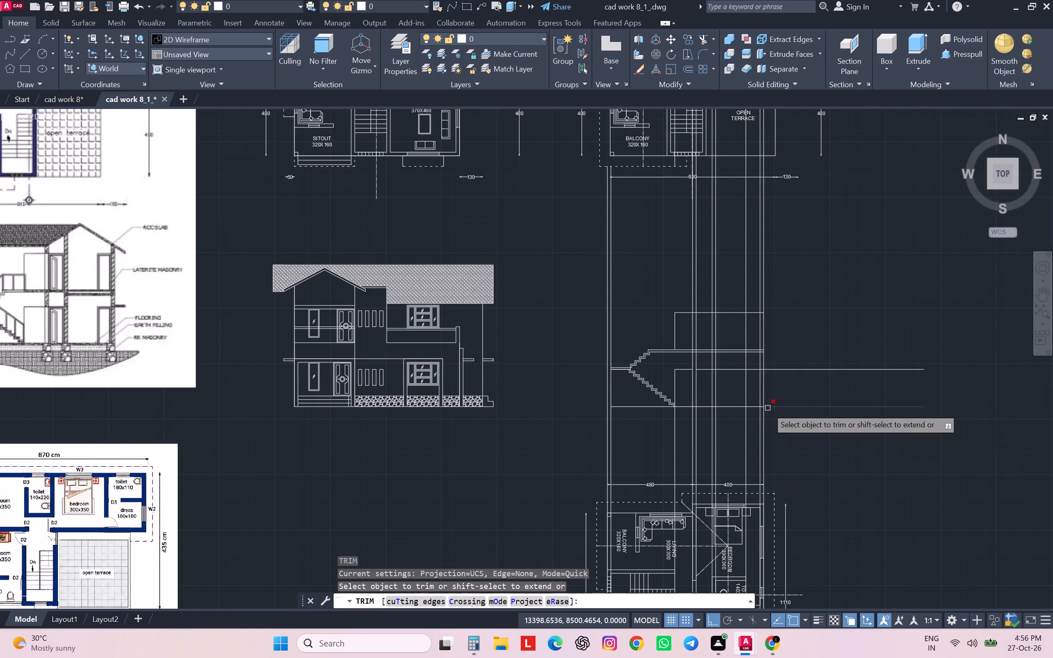
scroll(775, 362, "up", 1)
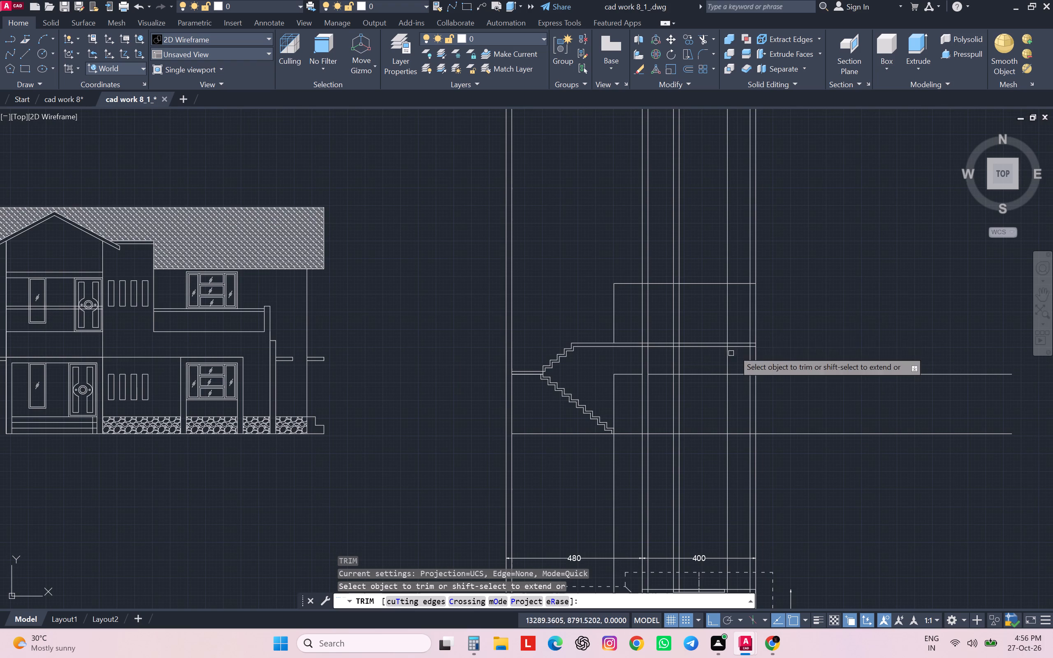
scroll(725, 313, "down", 2)
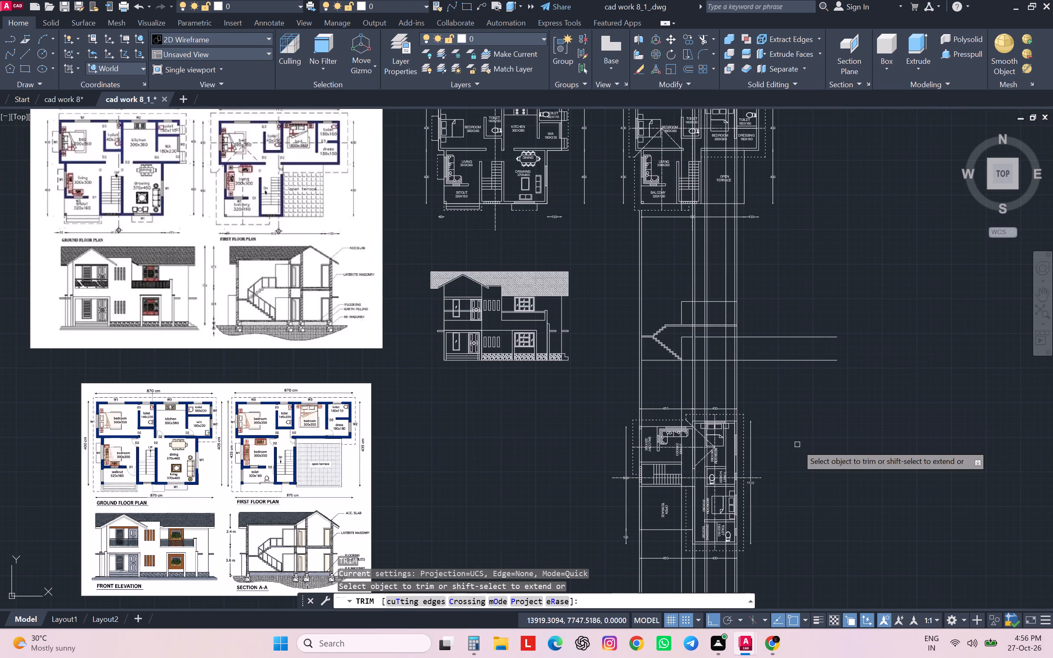
scroll(733, 305, "up", 3)
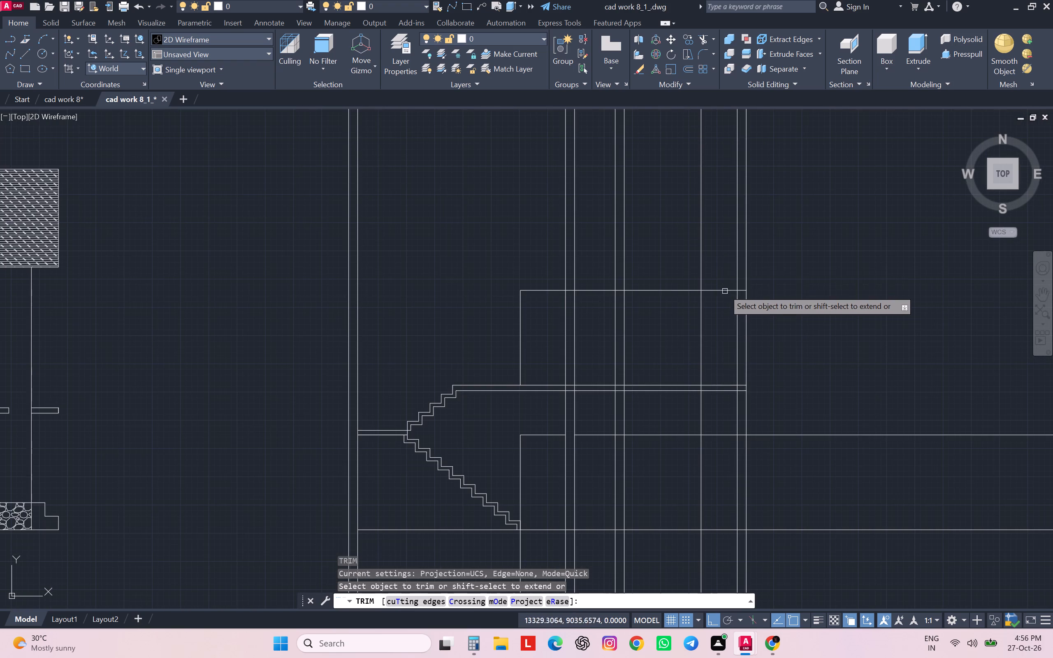
left_click(719, 254)
left_click(673, 308)
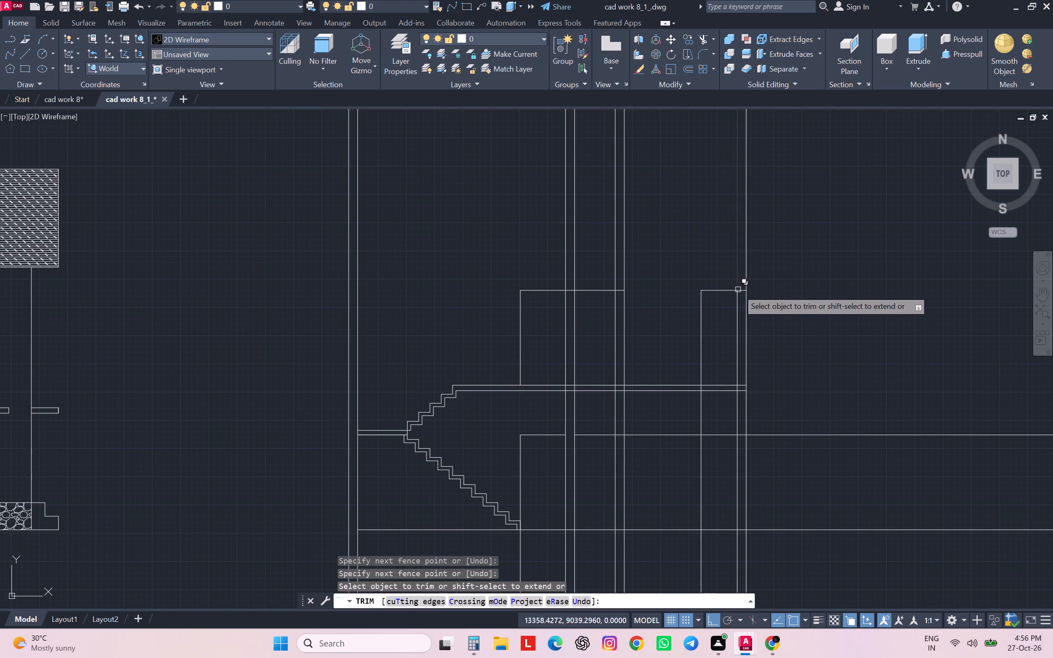
Trim the upper door-head line inside the thickness of the first and second inner walls, following the reference section.
scroll(748, 285, "down", 2)
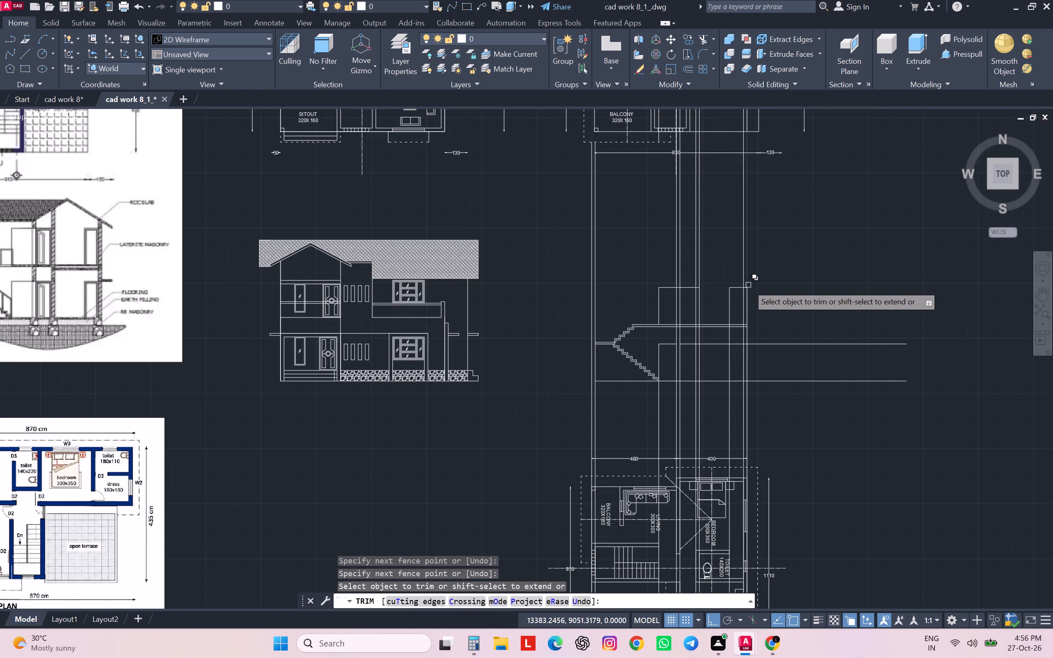
scroll(748, 285, "down", 1)
scroll(748, 285, "up", 4)
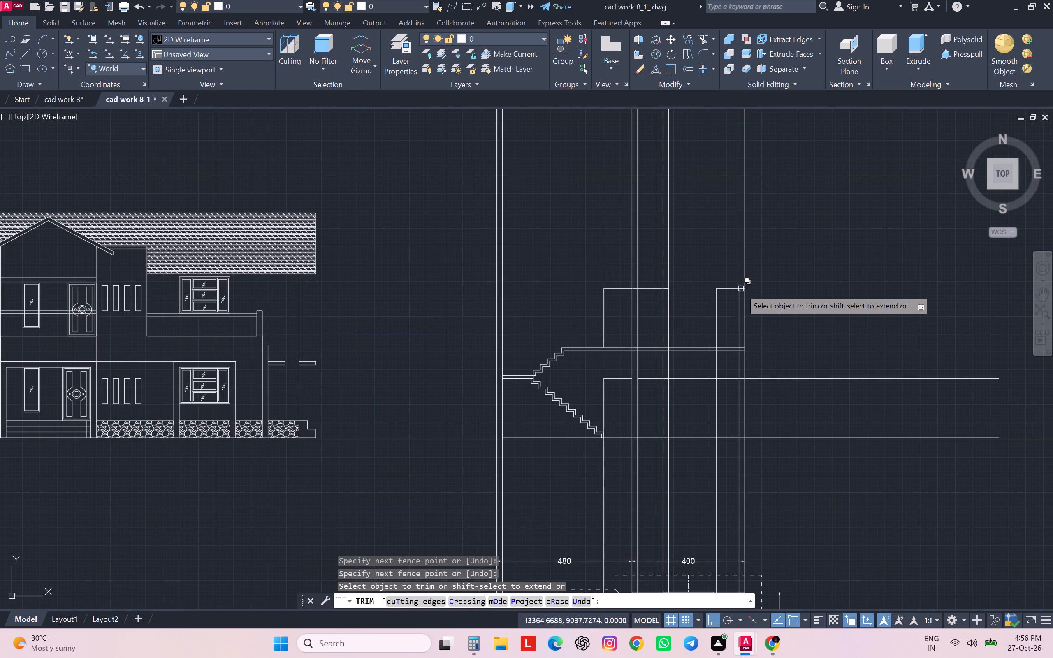
scroll(745, 292, "down", 1)
middle_click_drag(699, 361, 731, 357)
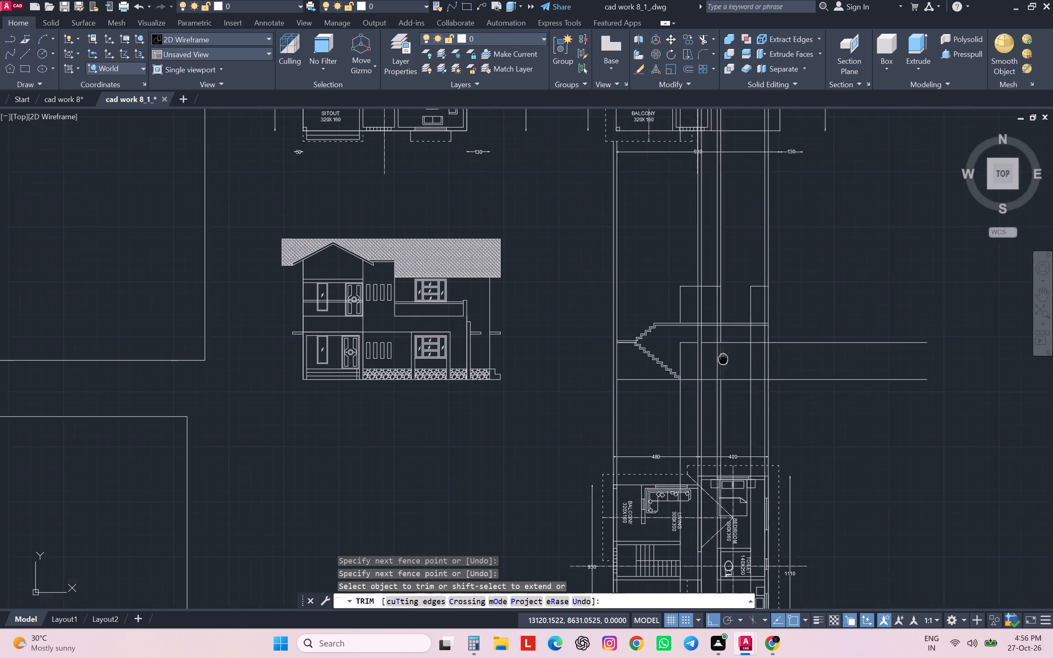
middle_click_drag(731, 357, 791, 352)
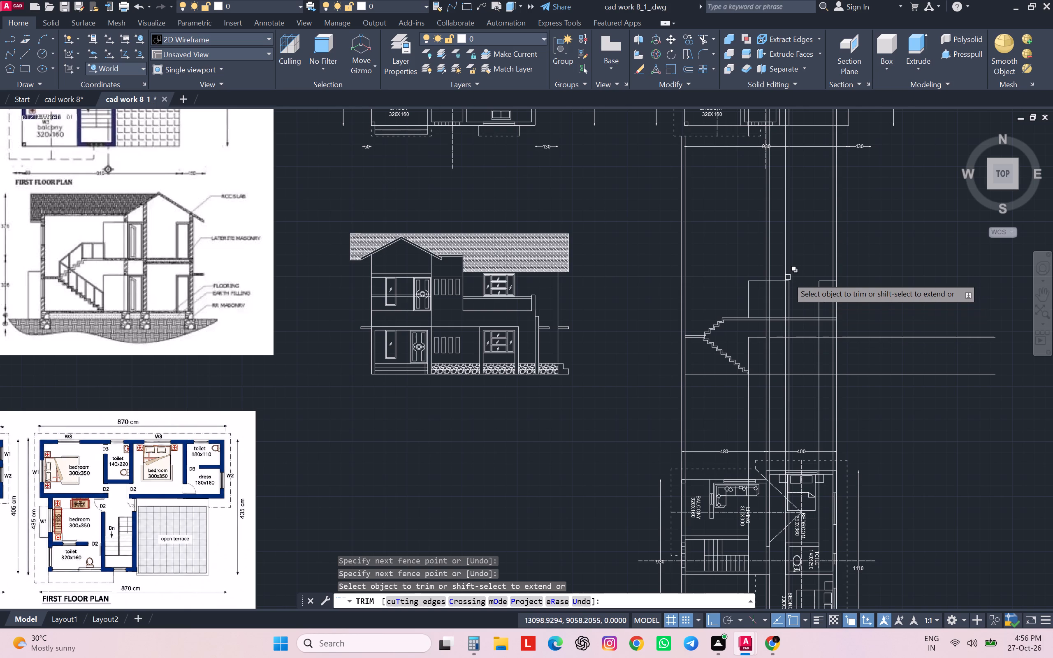
scroll(118, 215, "up", 1)
scroll(118, 215, "down", 1)
scroll(118, 215, "up", 2)
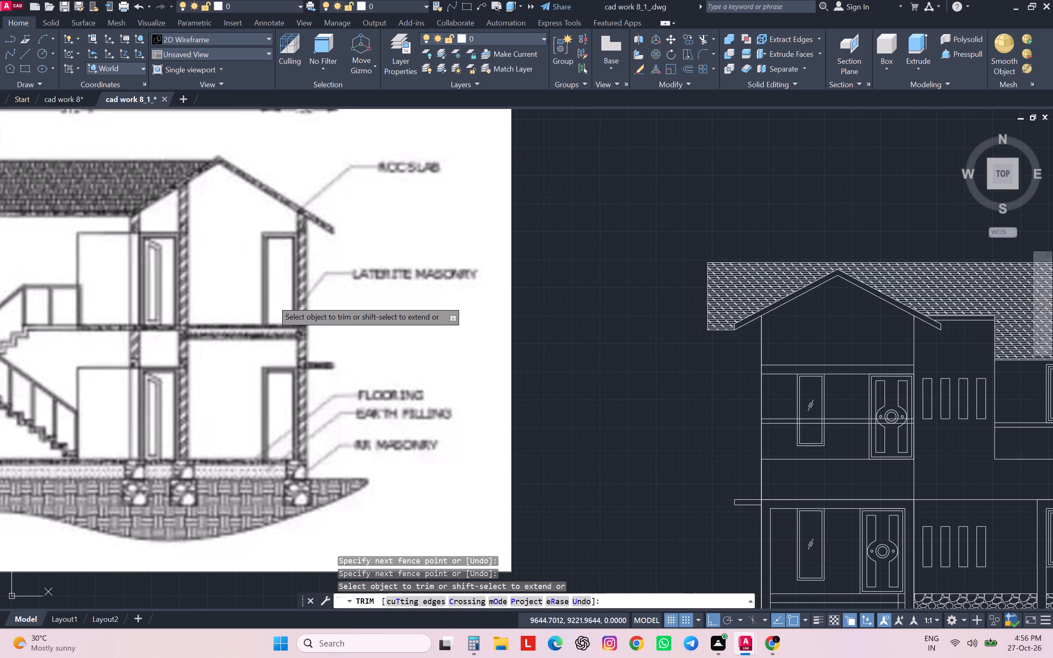
scroll(272, 300, "down", 4)
scroll(502, 317, "up", 5)
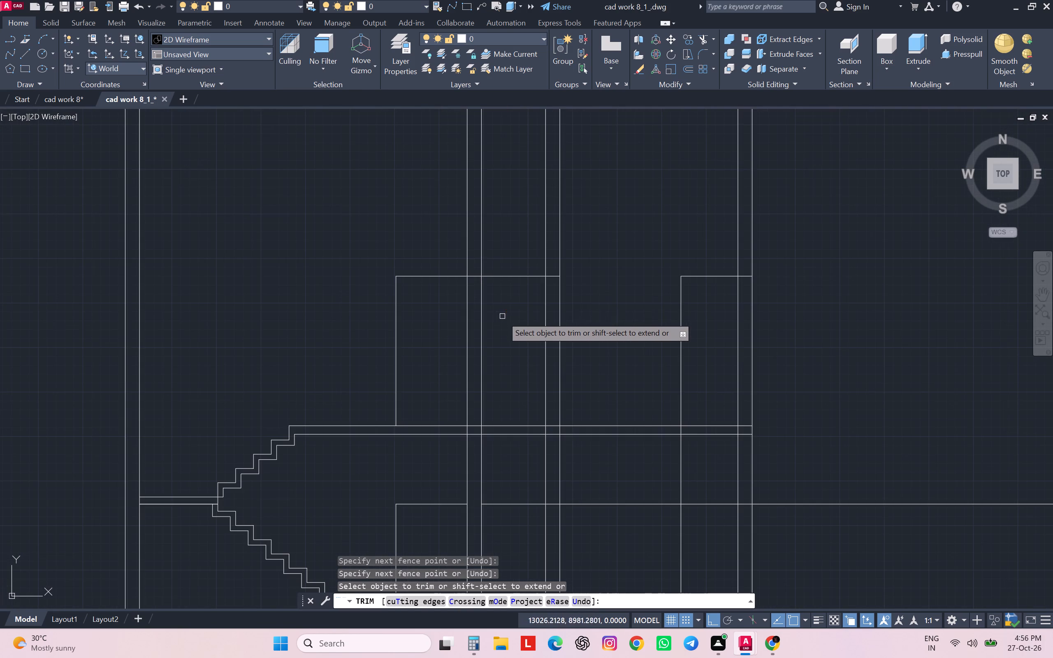
left_click(475, 278)
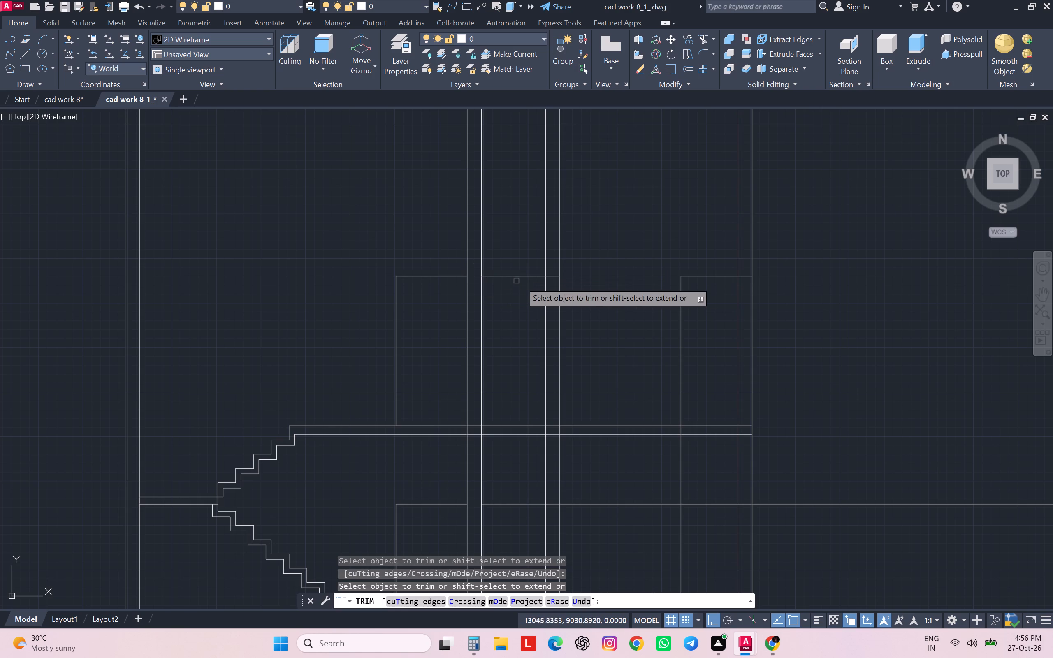
left_click(556, 275)
scroll(555, 275, "down", 1)
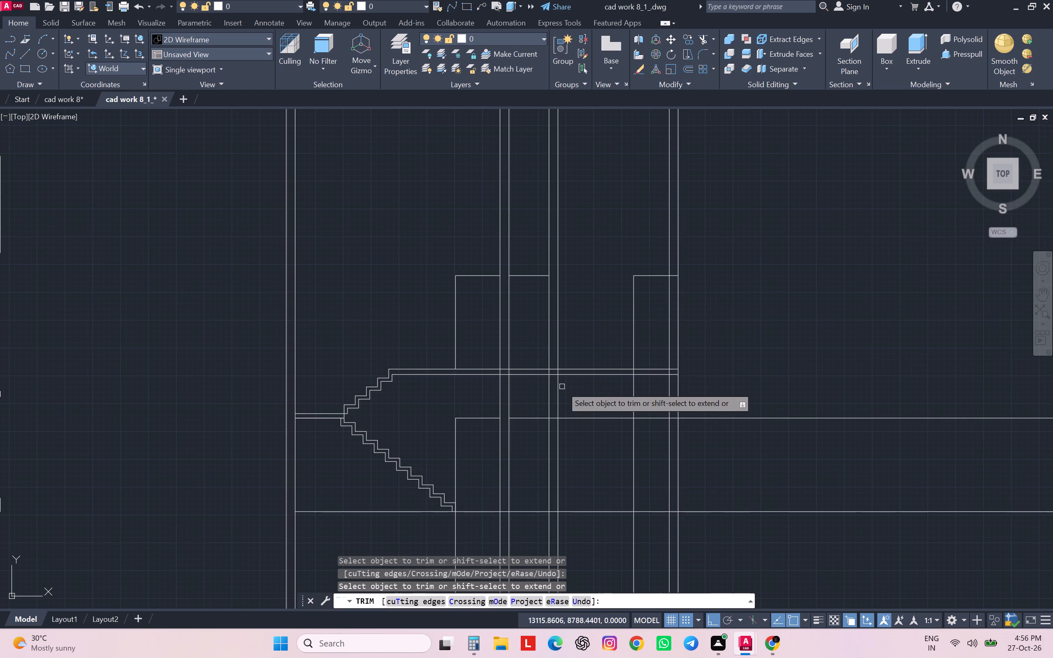
Trim the inner-wall lines where they cross the thickness of the upper floor slab.
left_click(564, 390)
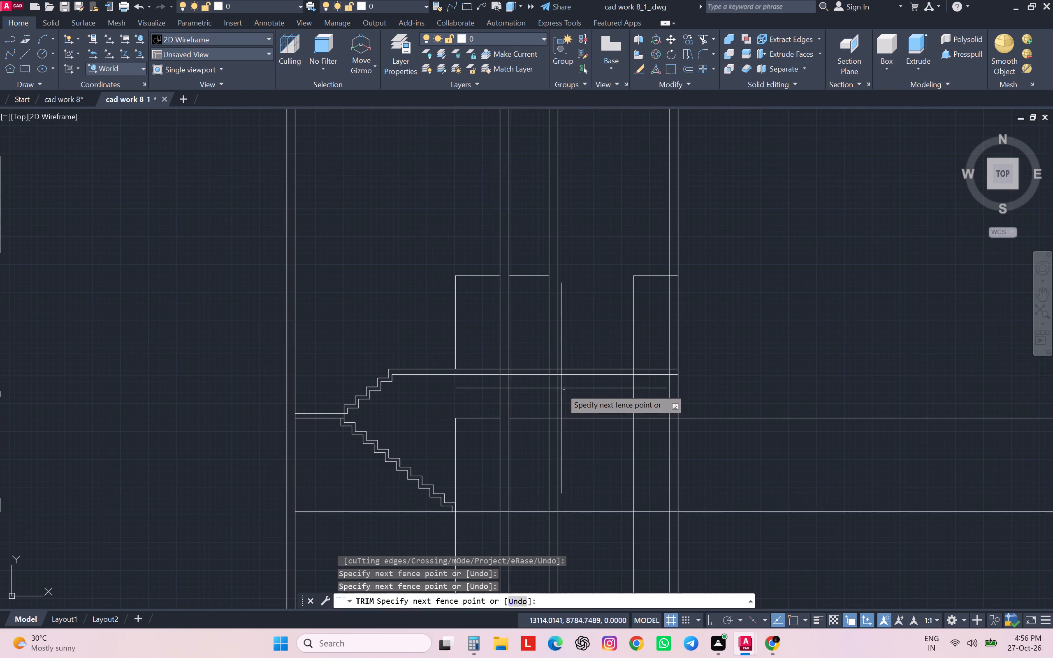
key("Escape")
key("space")
scroll(560, 372, "up", 2)
left_click(560, 372)
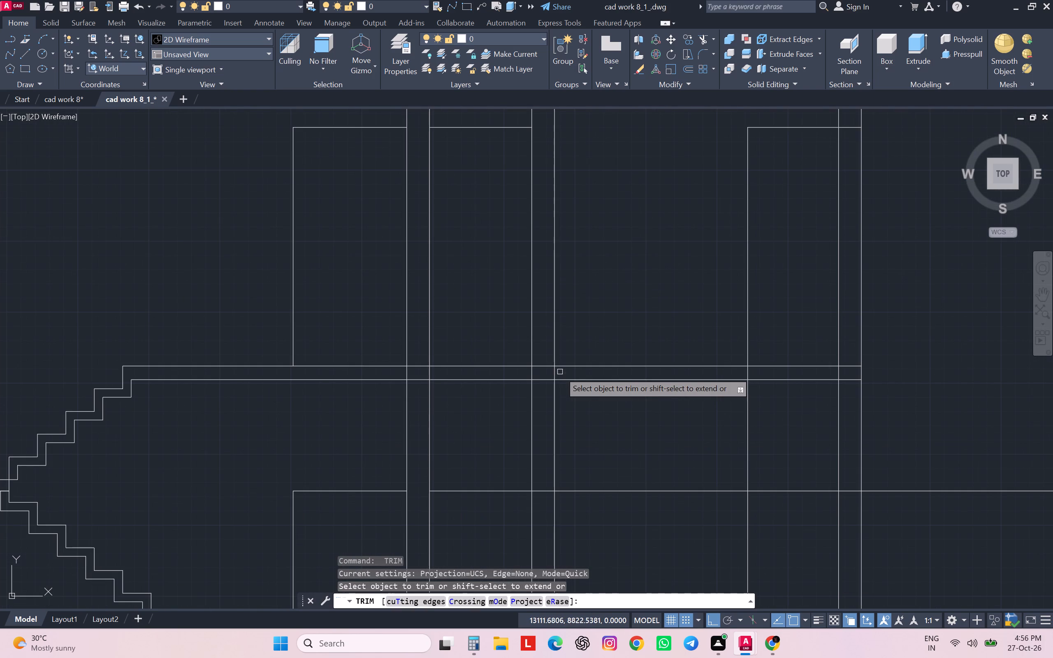
scroll(353, 368, "down", 1)
left_click_drag(354, 371, 359, 366)
scroll(363, 364, "up", 1)
scroll(377, 357, "down", 3)
scroll(523, 379, "down", 2)
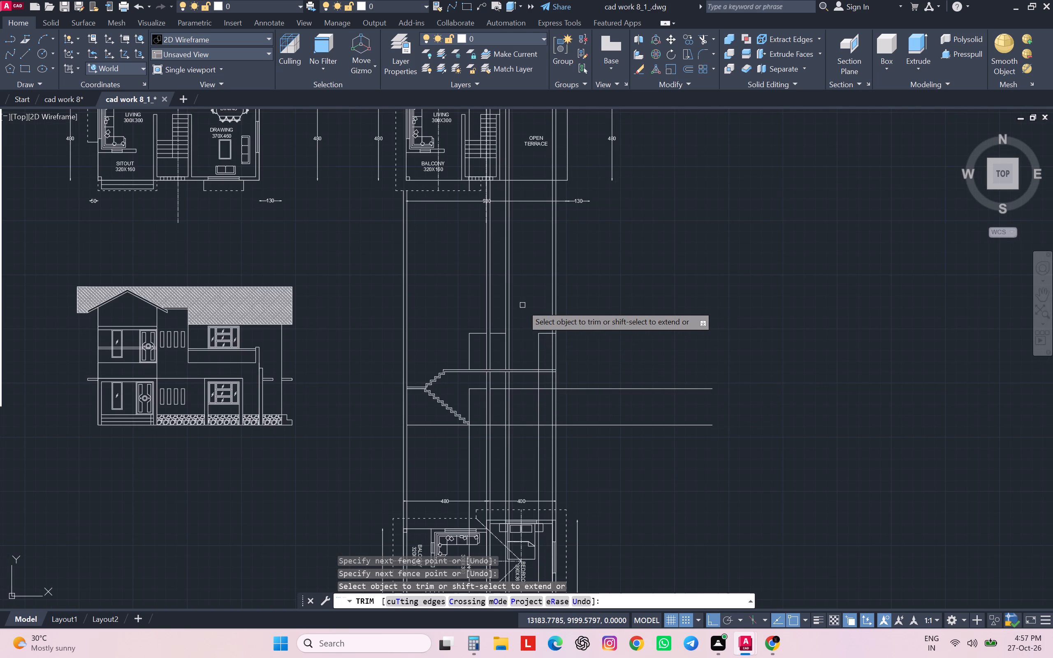
middle_click_drag(522, 305, 543, 386)
scroll(570, 354, "down", 2)
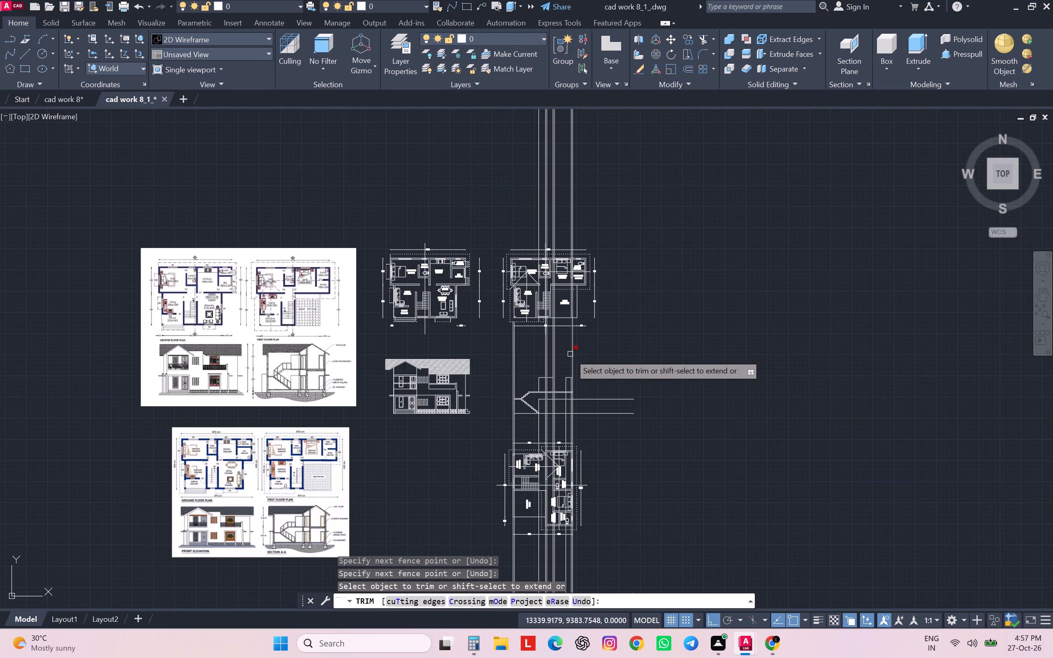
key("Escape")
key("Escape")
key("Escape")
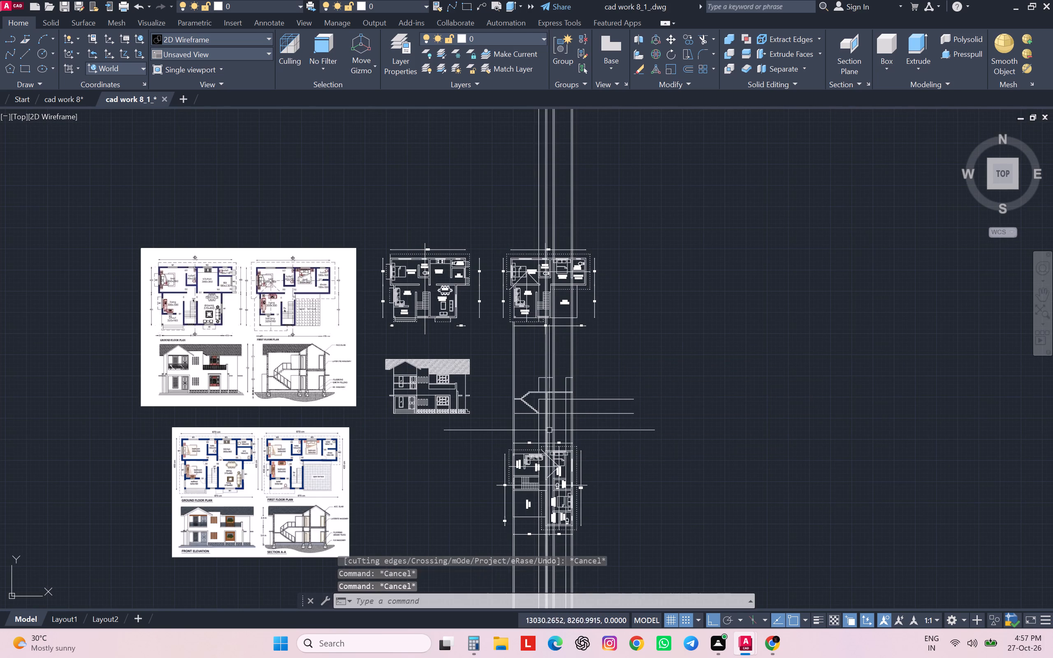
key("Escape")
Trim the projected wall and opening lines below the section's ground-floor line, leaving the outermost stair-side wall line.
scroll(548, 423, "up", 4)
scroll(548, 422, "down", 1)
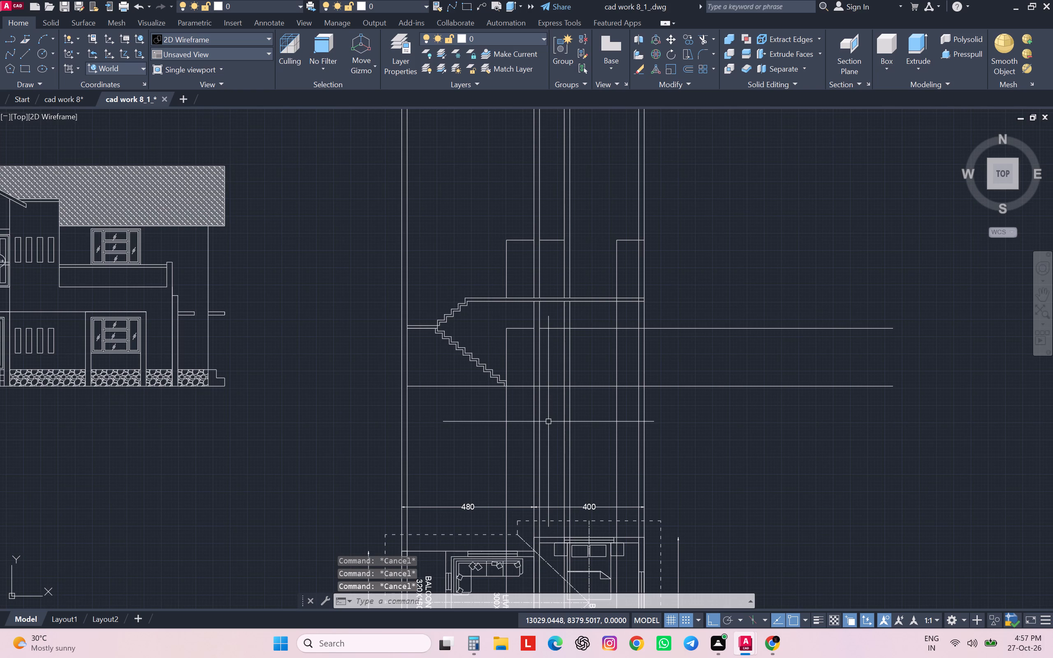
key("space")
left_click_drag(673, 426, 666, 419)
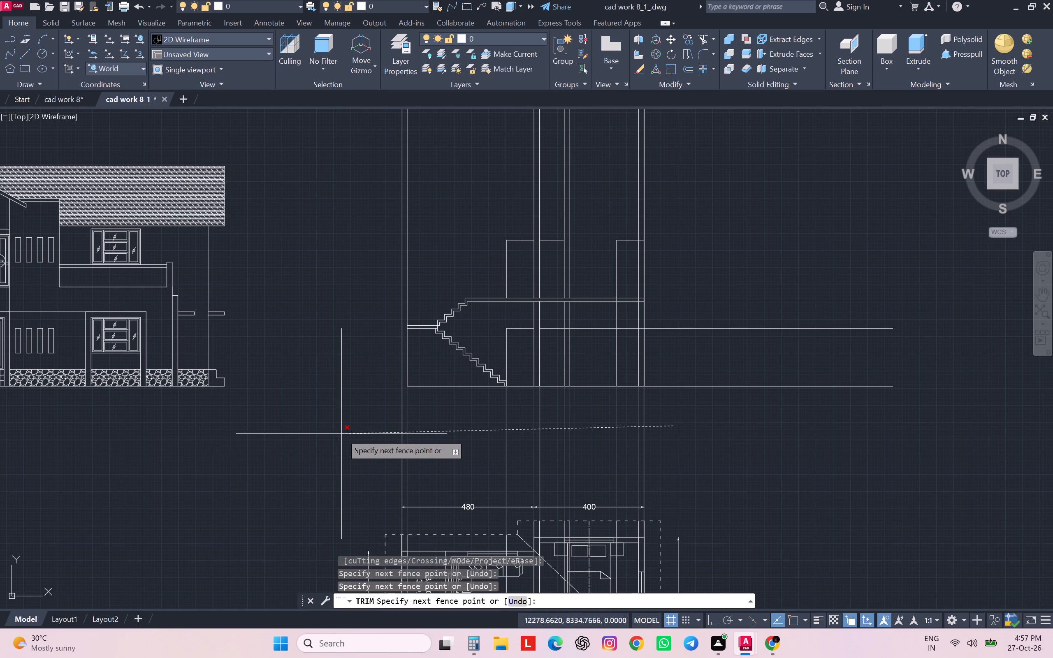
left_click(404, 431)
key("Escape")
key("Escape")
key("Escape")
key("Escape")
scroll(661, 445, "down", 2)
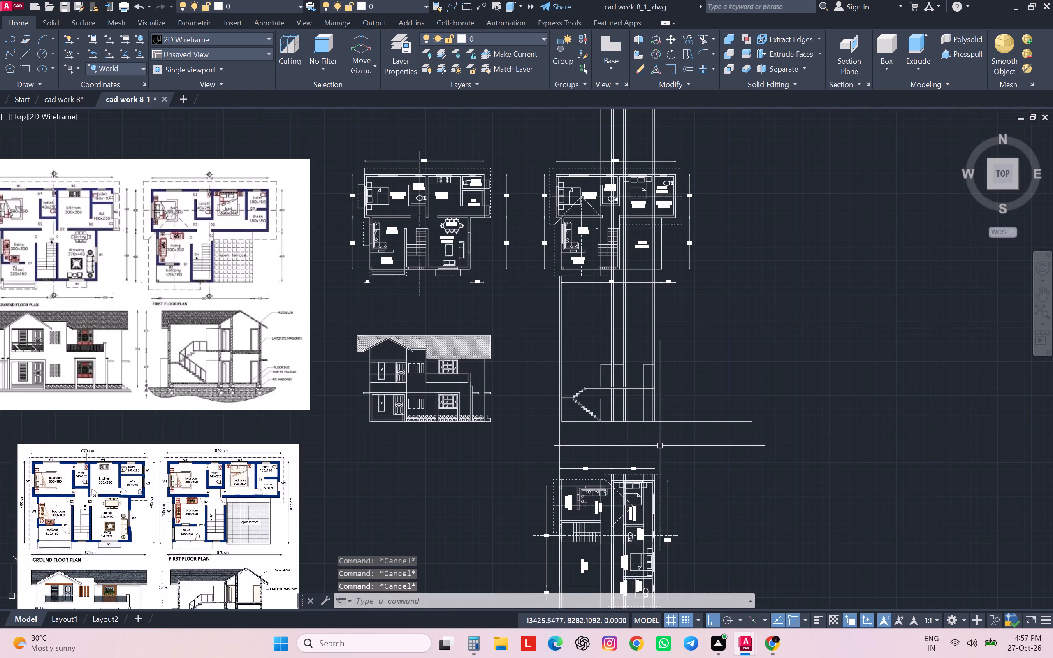
Move the complete section linework, including its projected lines, to align its ground-floor line with the top of the elevation's stone plinth.
middle_click_drag(659, 446, 639, 395)
scroll(585, 365, "up", 3)
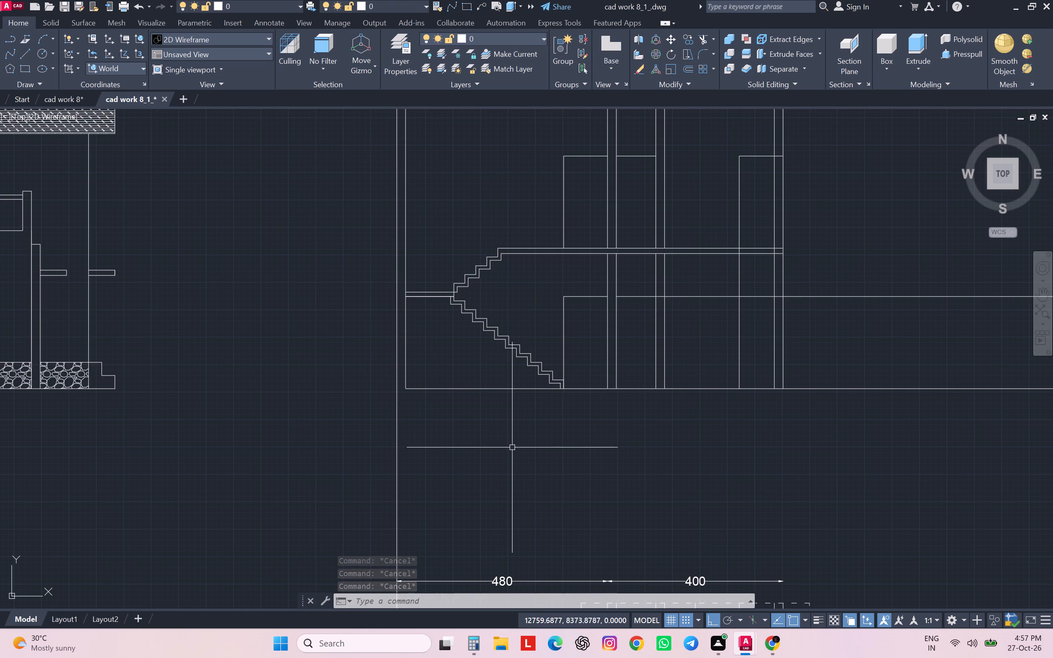
scroll(511, 449, "up", 2)
scroll(511, 449, "down", 2)
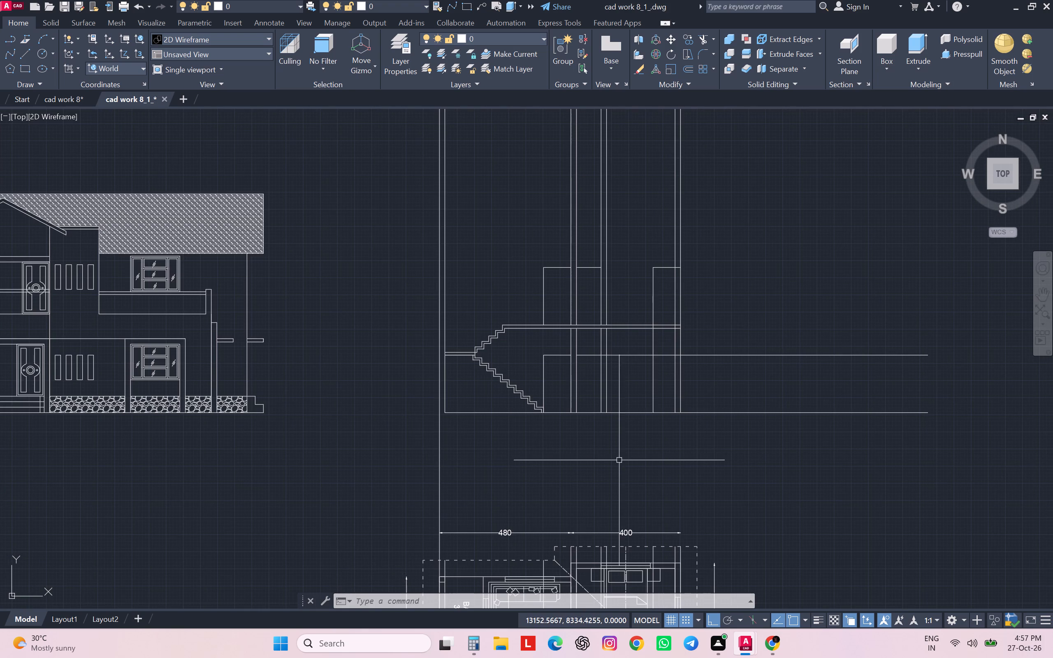
middle_click_drag(619, 460, 624, 484)
scroll(634, 462, "down", 1)
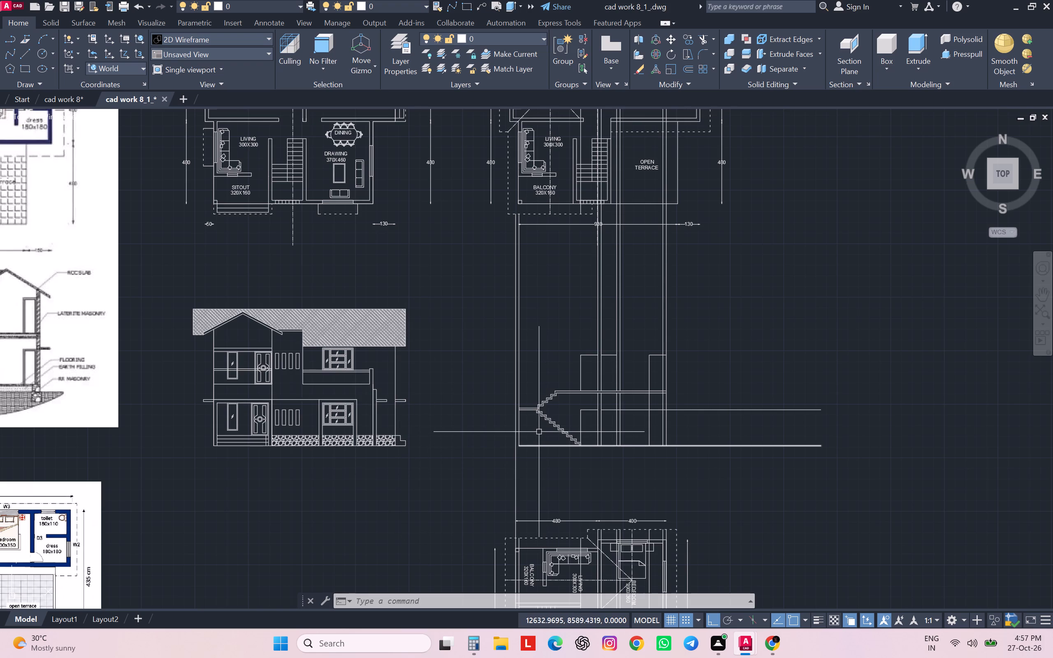
left_click(495, 375)
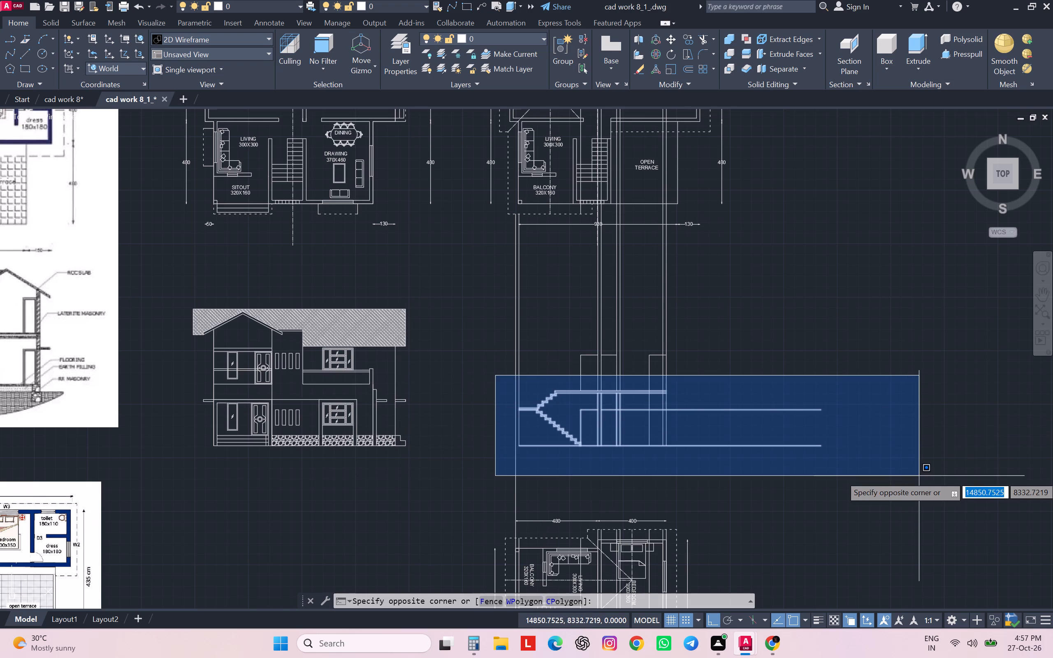
left_click(919, 476)
left_click(857, 307)
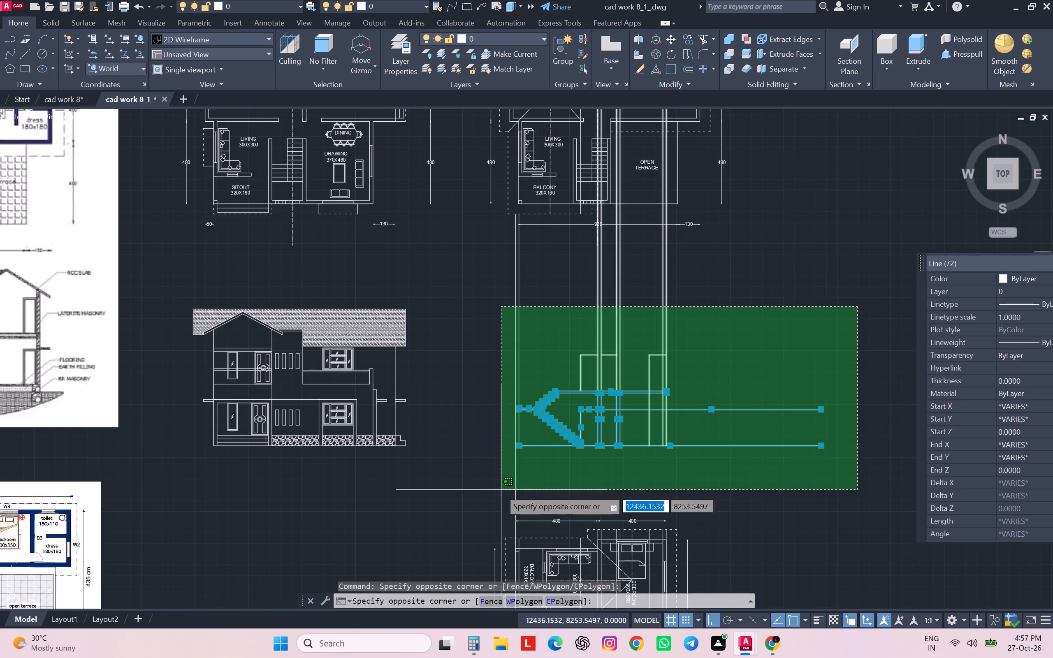
left_click(477, 492)
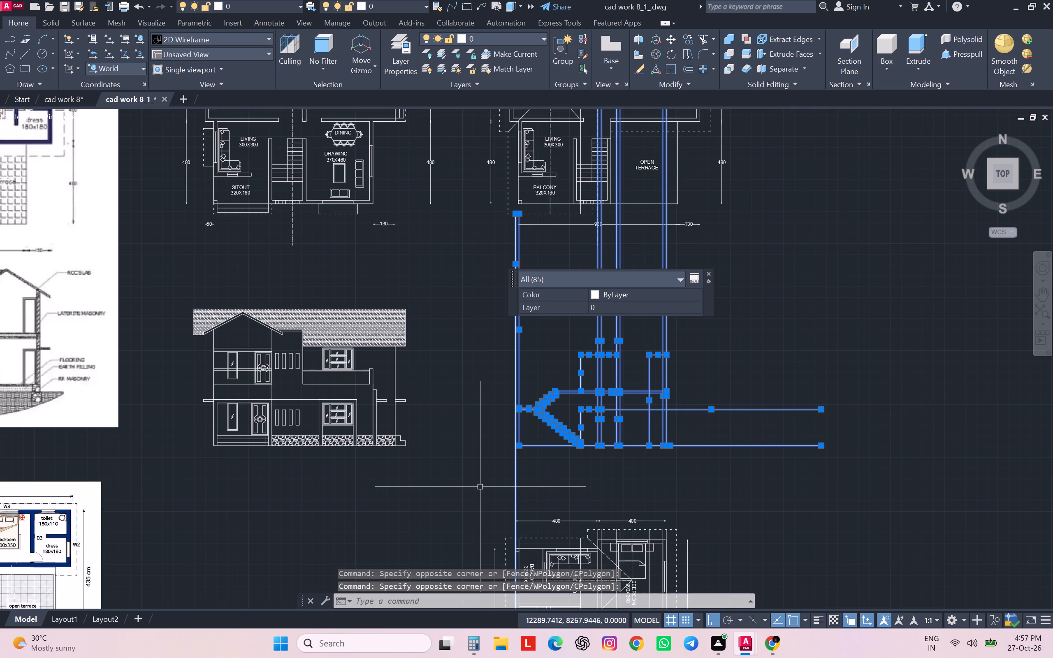
key("m")
key("Return")
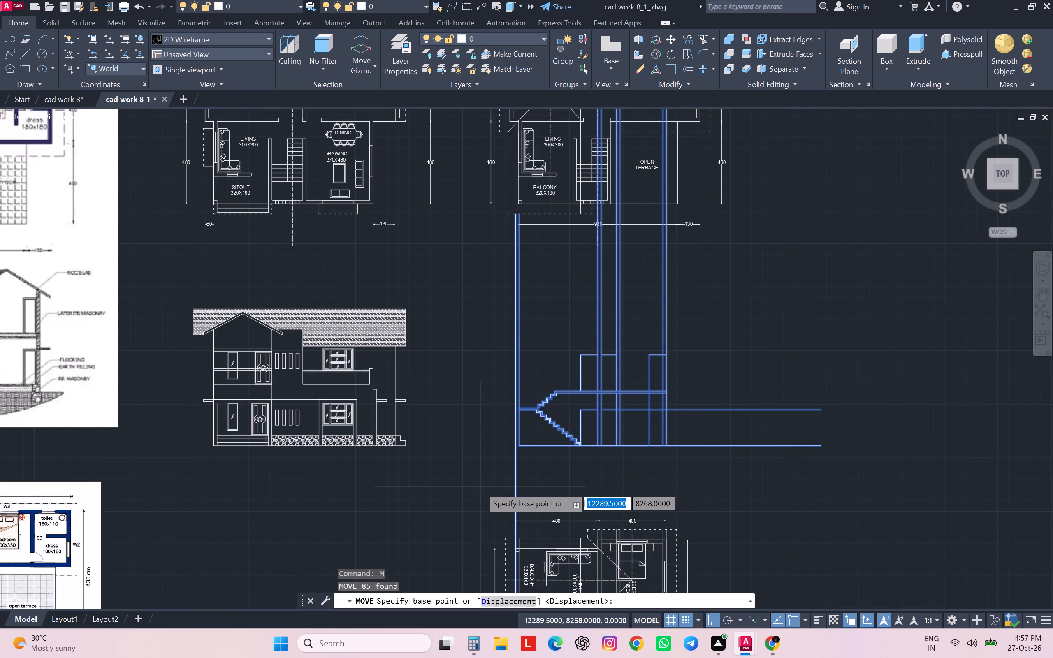
scroll(520, 447, "up", 1)
scroll(520, 447, "down", 1)
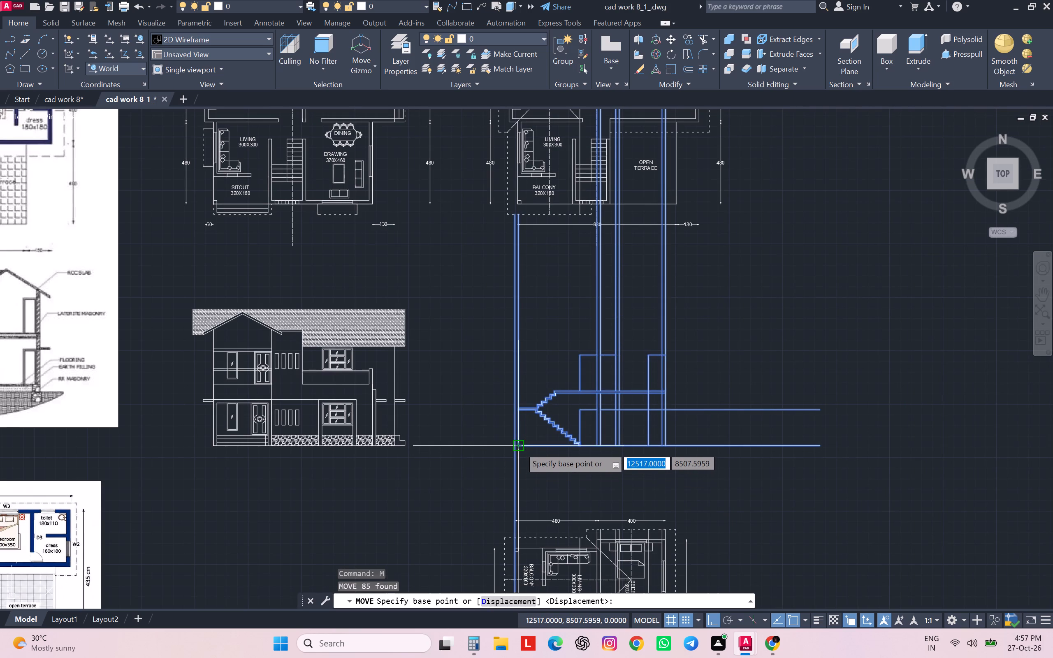
scroll(515, 459, "up", 1)
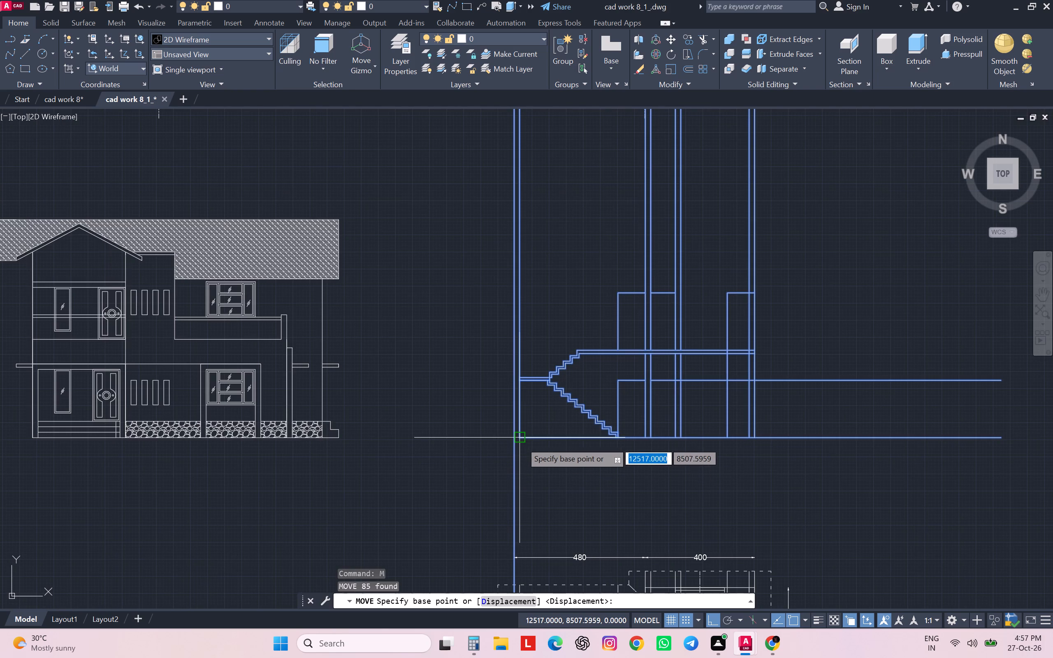
left_click(522, 440)
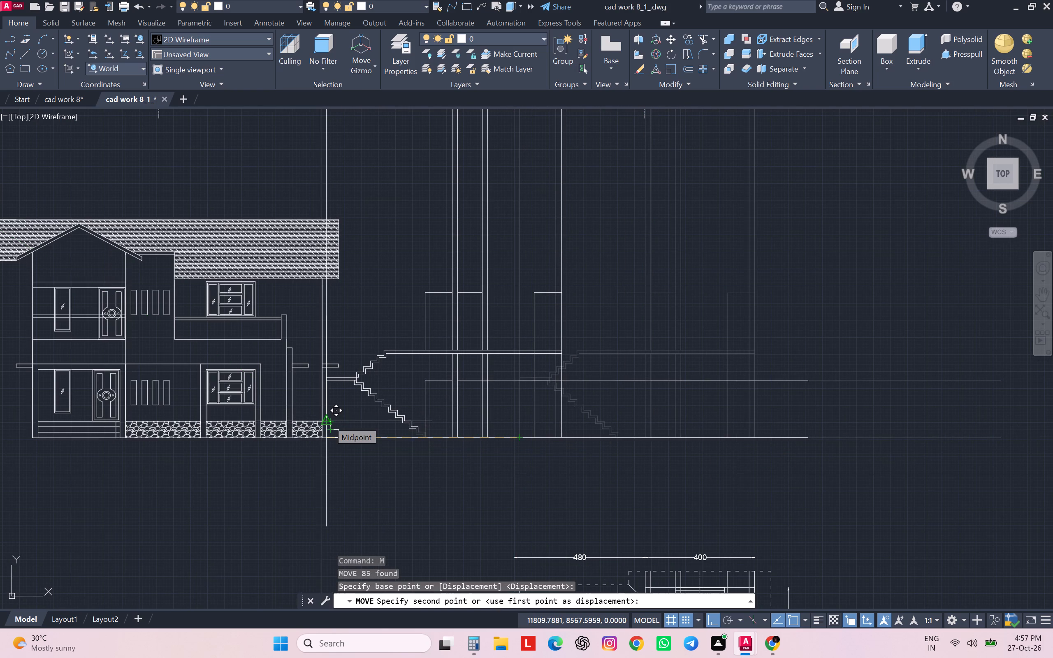
key("F8")
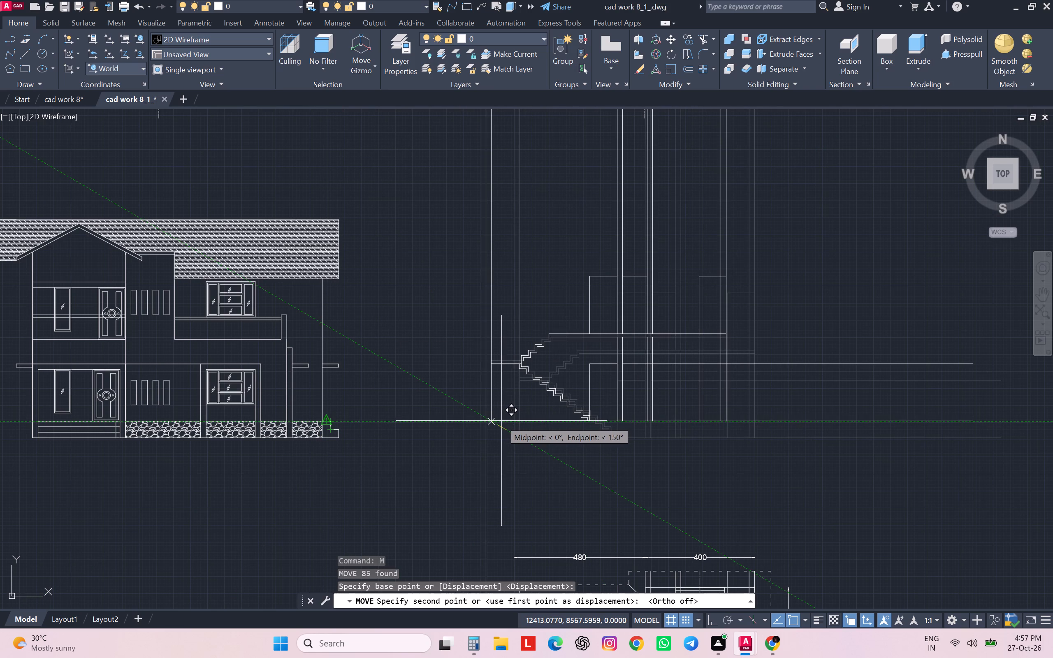
left_click(502, 421)
key("Escape")
key("Escape")
key("Escape")
key("Escape")
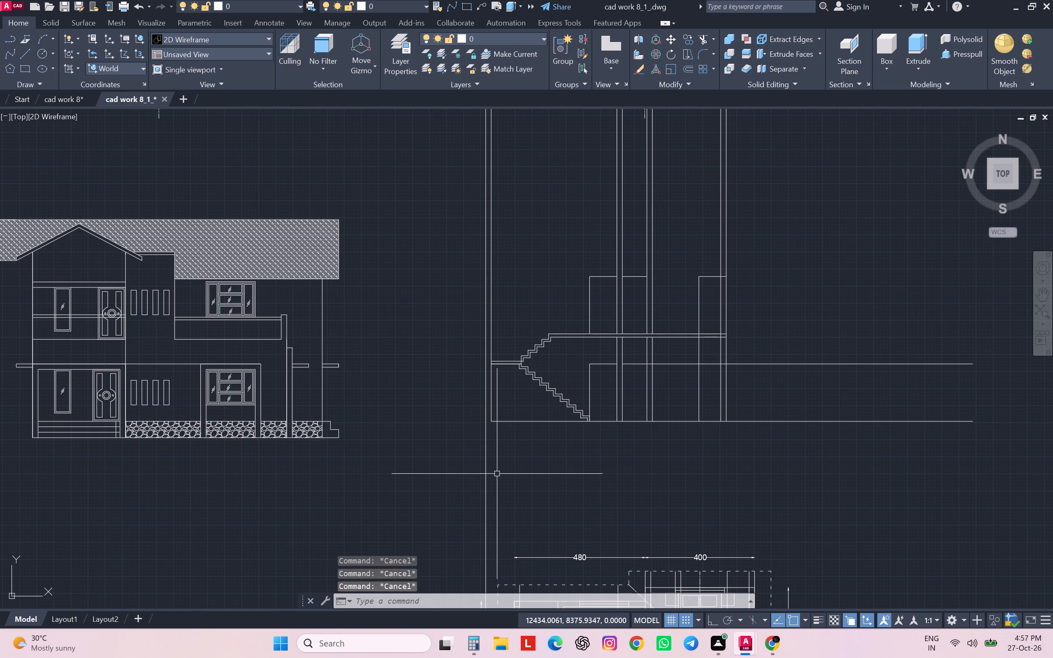
Draw horizontal construction lines from the front elevation's roof top and lower roof edge across to the section.
scroll(491, 452, "down", 1)
scroll(491, 452, "up", 1)
scroll(489, 449, "down", 1)
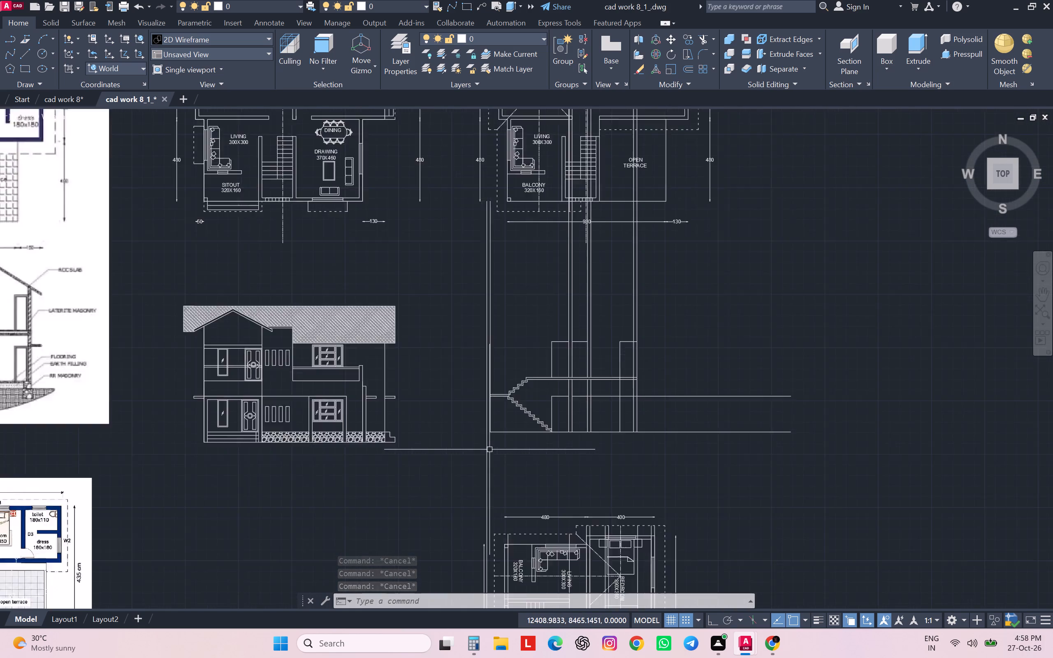
scroll(489, 449, "down", 1)
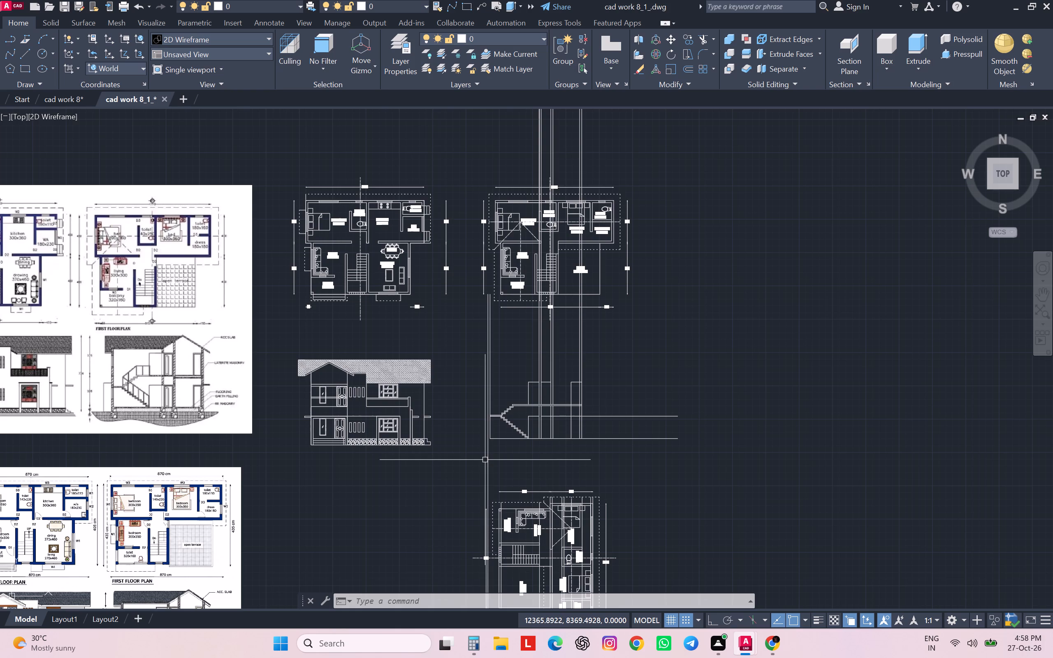
key("Escape")
key("Escape")
key("Escape")
key("Escape")
key("Escape")
key("Escape")
key("x")
key("l")
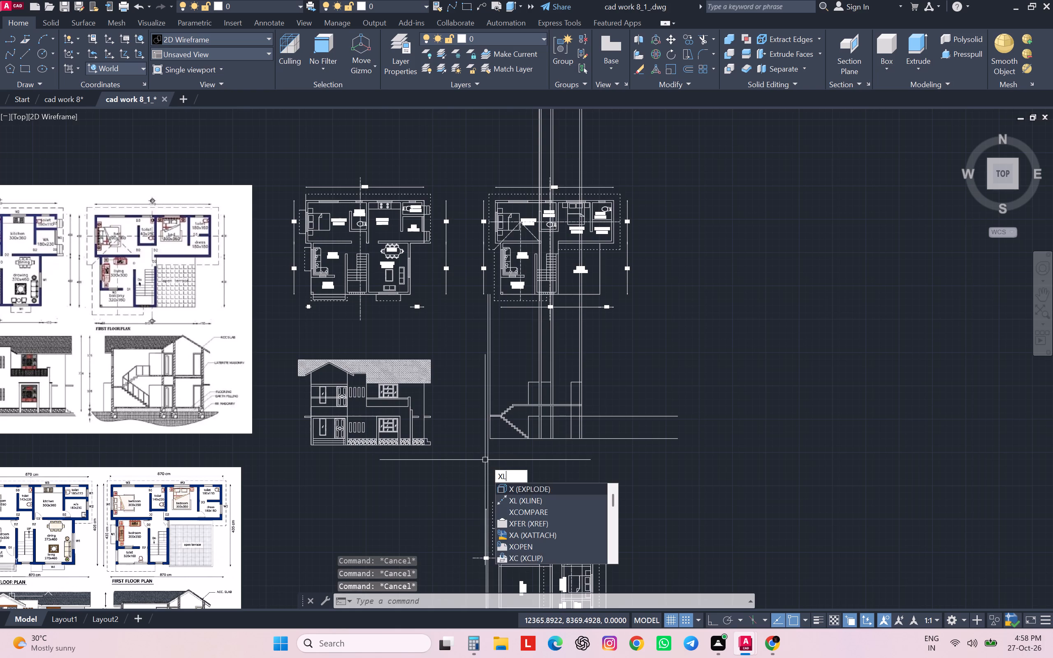
key("Return")
key("h")
key("Return")
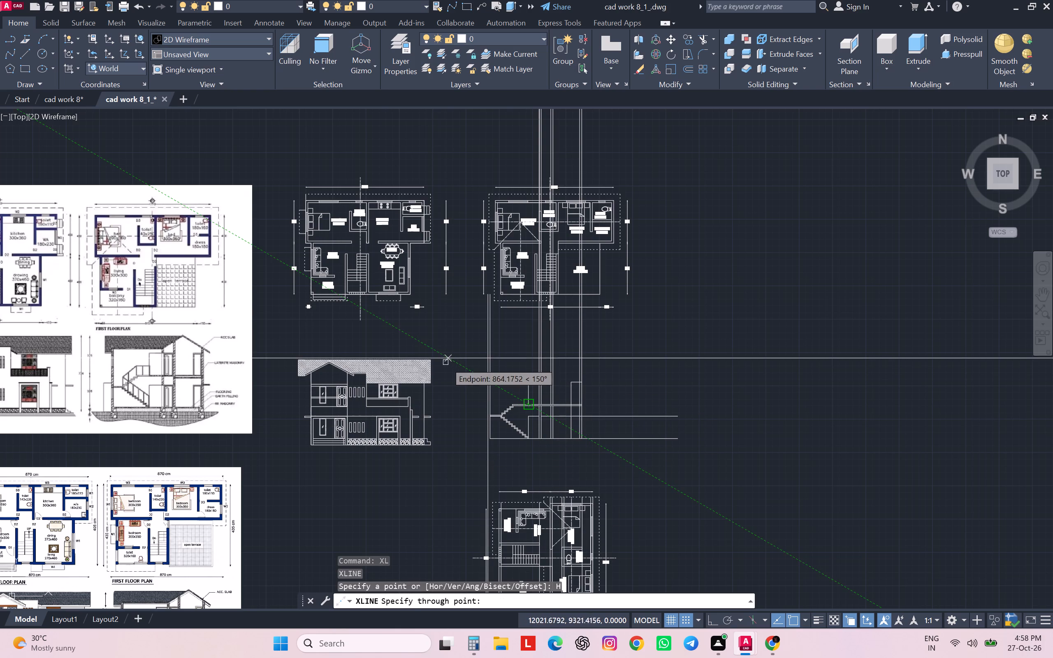
left_click(432, 363)
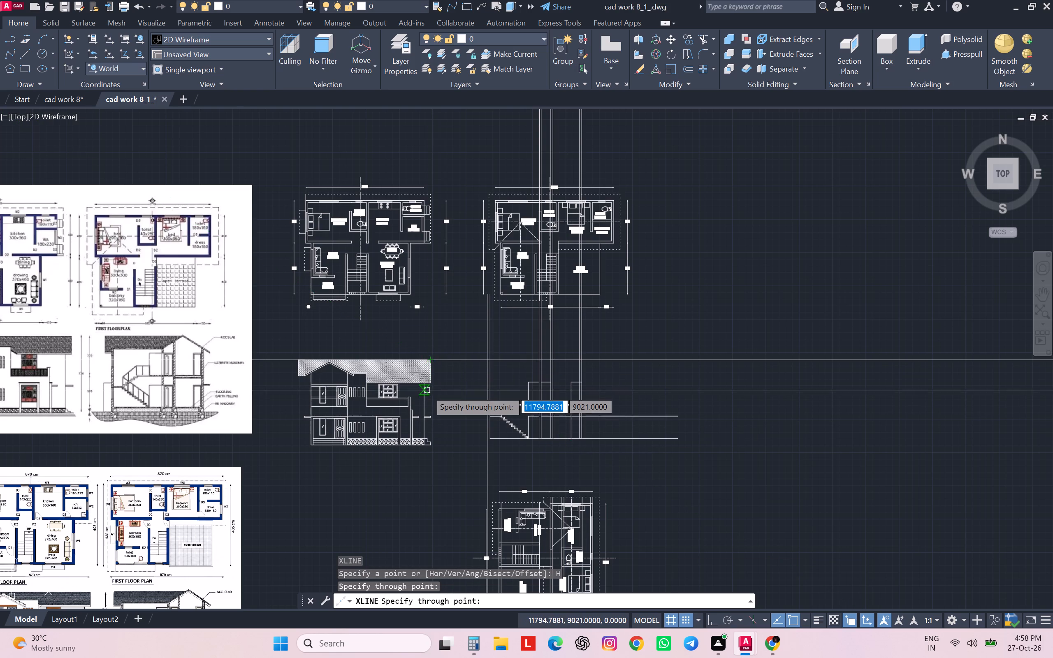
scroll(438, 388, "up", 3)
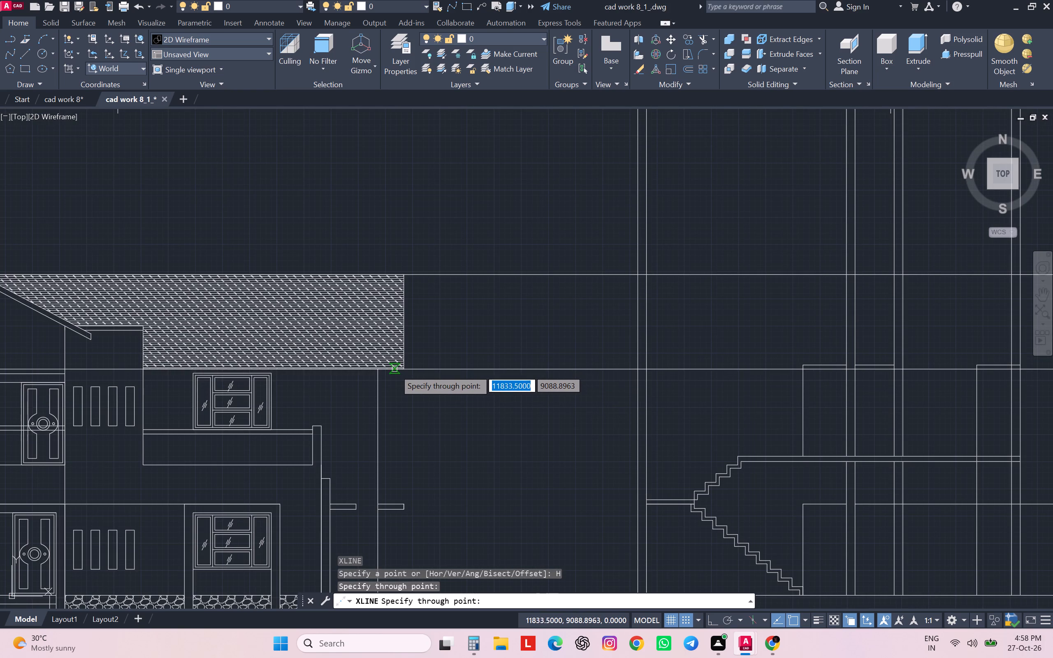
left_click(403, 369)
scroll(416, 358, "down", 3)
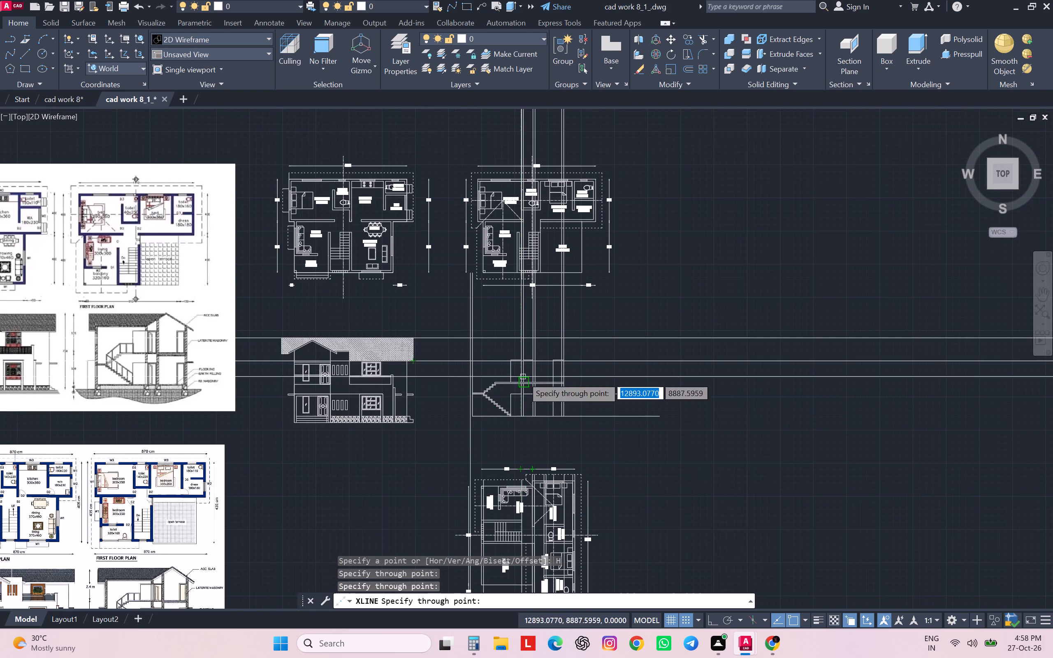
scroll(523, 366, "up", 1)
scroll(523, 366, "down", 1)
scroll(524, 361, "up", 3)
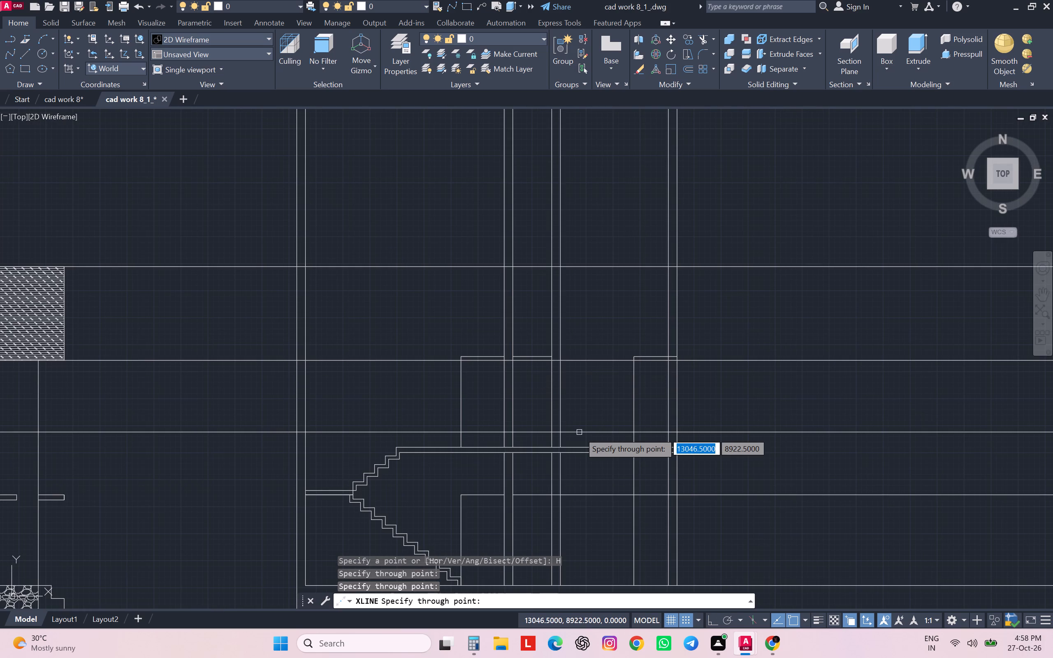
key("Escape")
key("Escape")
key("Escape")
key("Escape")
key("Escape")
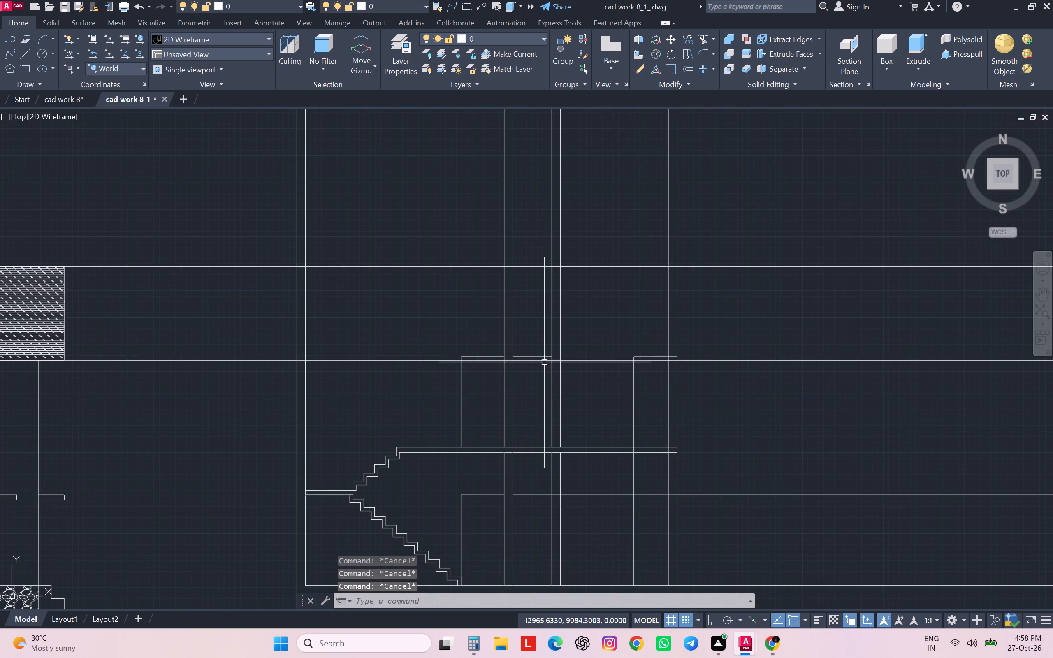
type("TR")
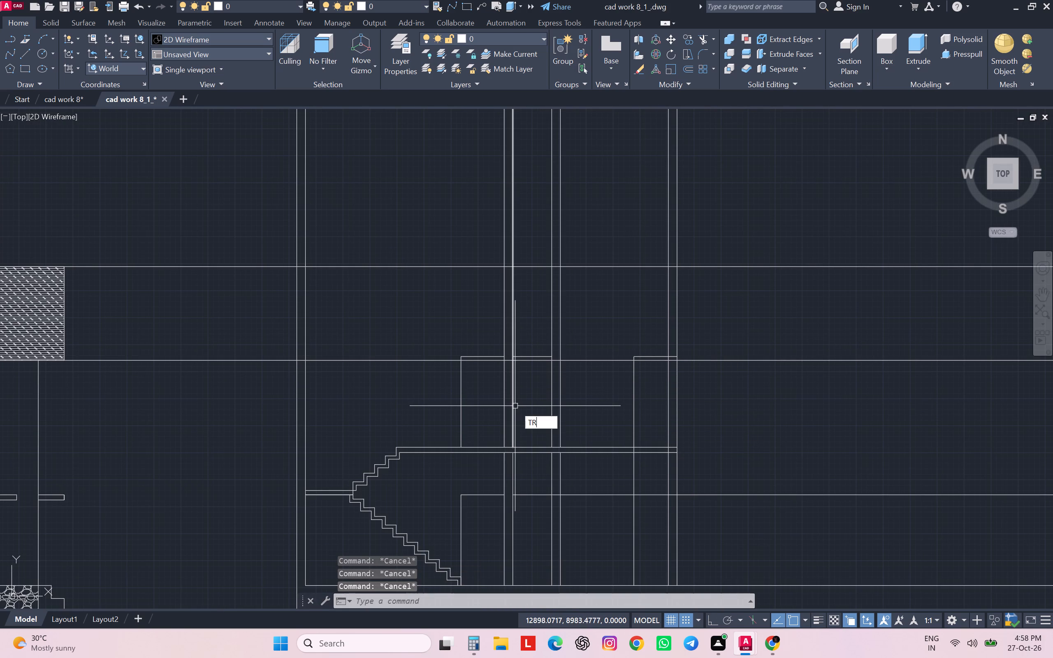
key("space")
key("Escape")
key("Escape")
Offset the section's outermost stair-side wall line outward by 60 for the roof overhang.
scroll(469, 365, "down", 1)
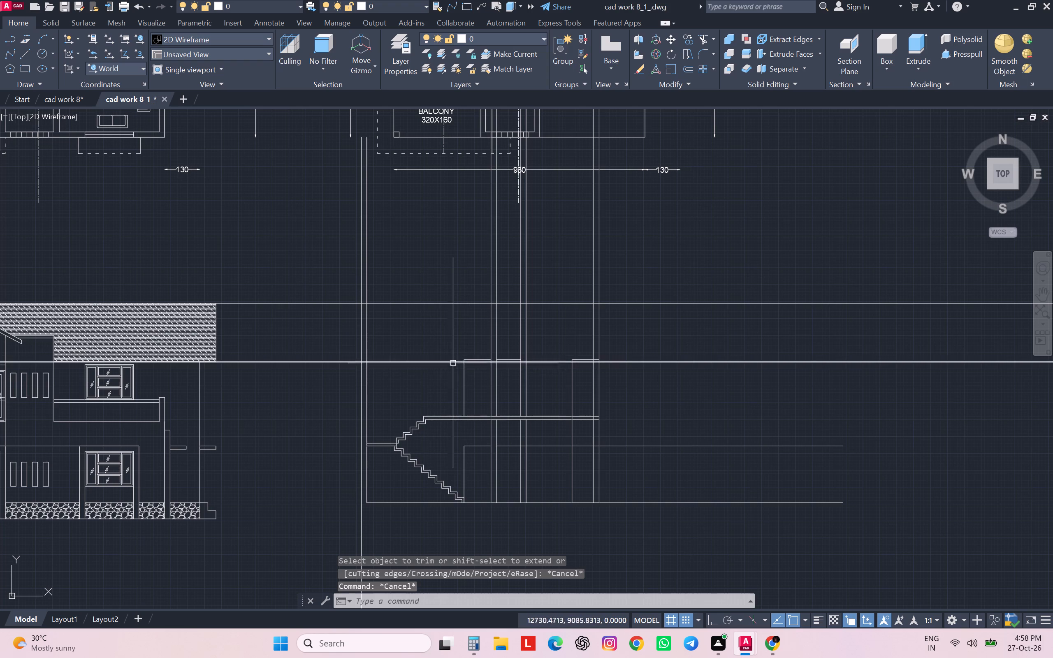
scroll(488, 361, "down", 2)
middle_click_drag(612, 413, 726, 364)
scroll(612, 413, "down", 1)
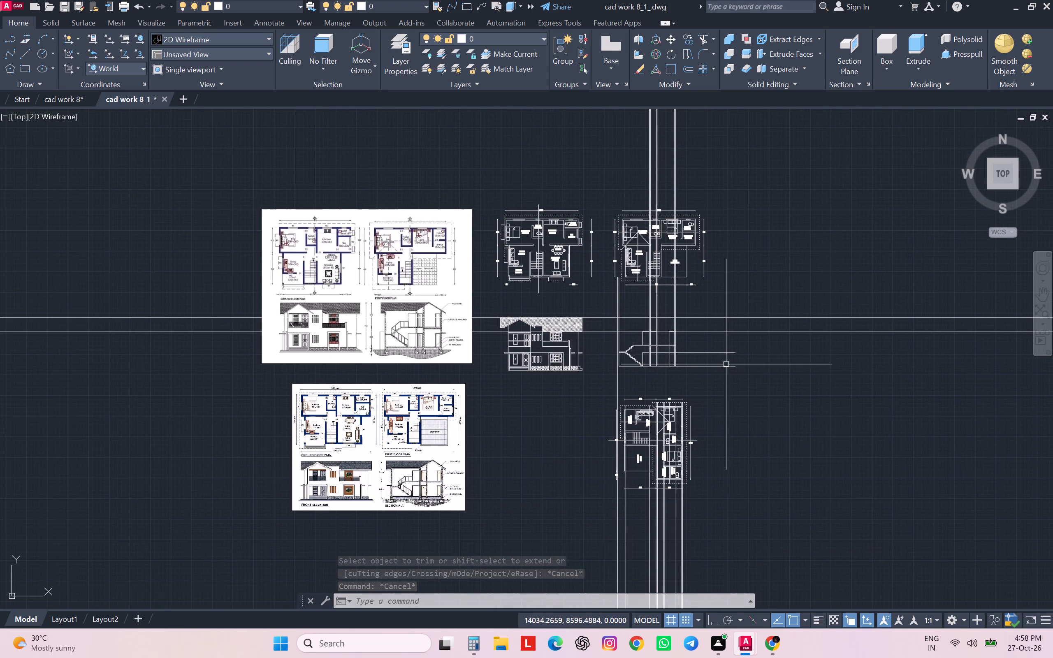
scroll(662, 355, "up", 2)
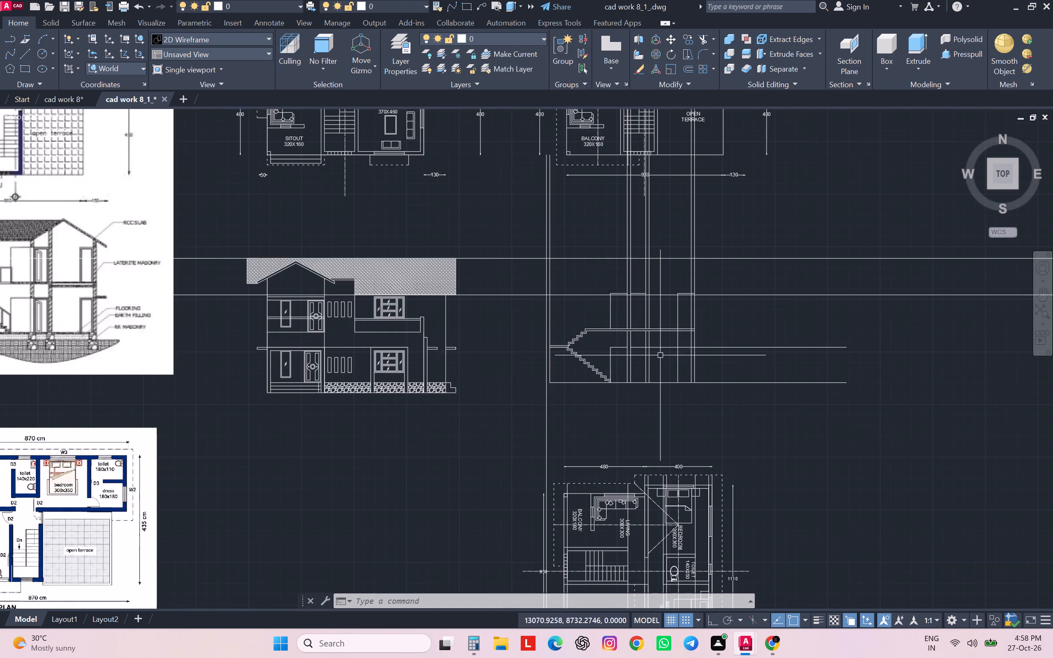
scroll(547, 345, "up", 2)
left_click(546, 345)
key("o")
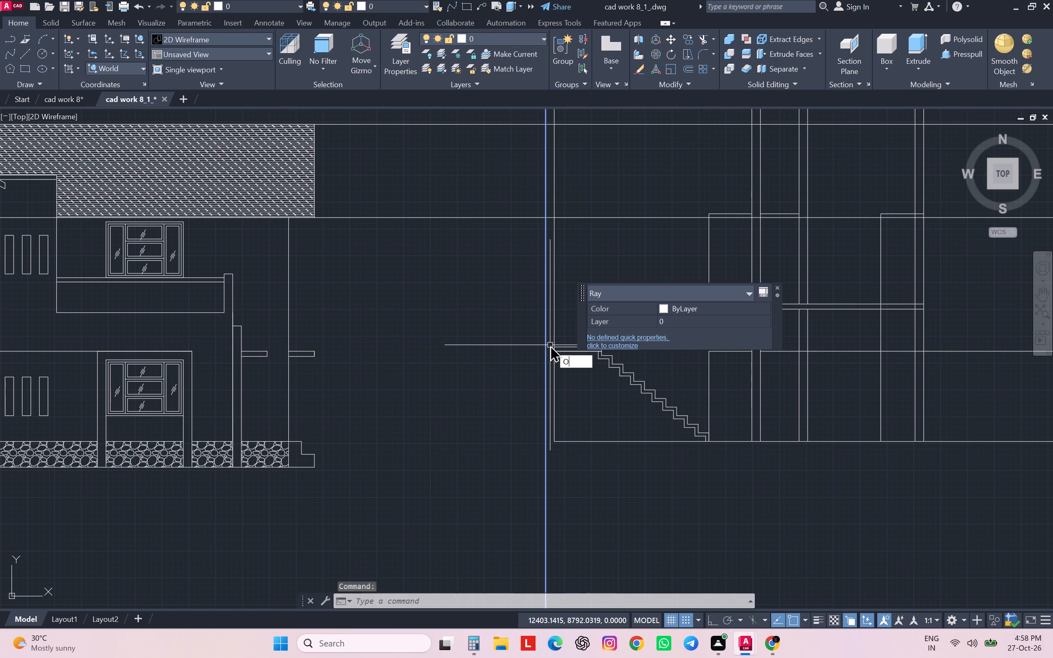
key("Return")
type("60")
key("Return")
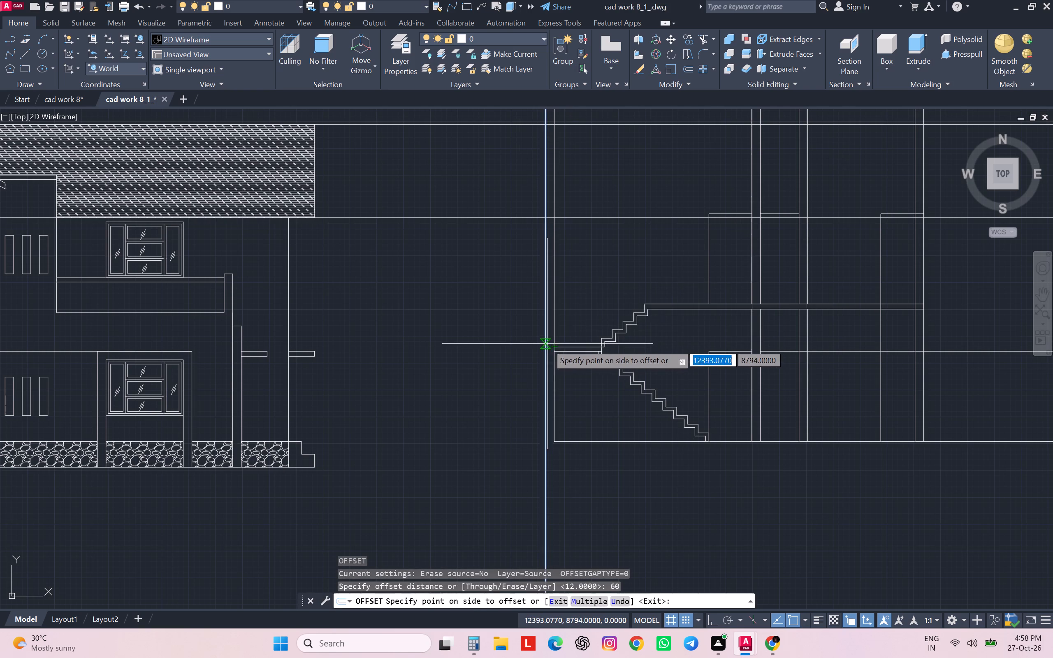
left_click(429, 310)
key("Escape")
key("Escape")
key("Escape")
key("Escape")
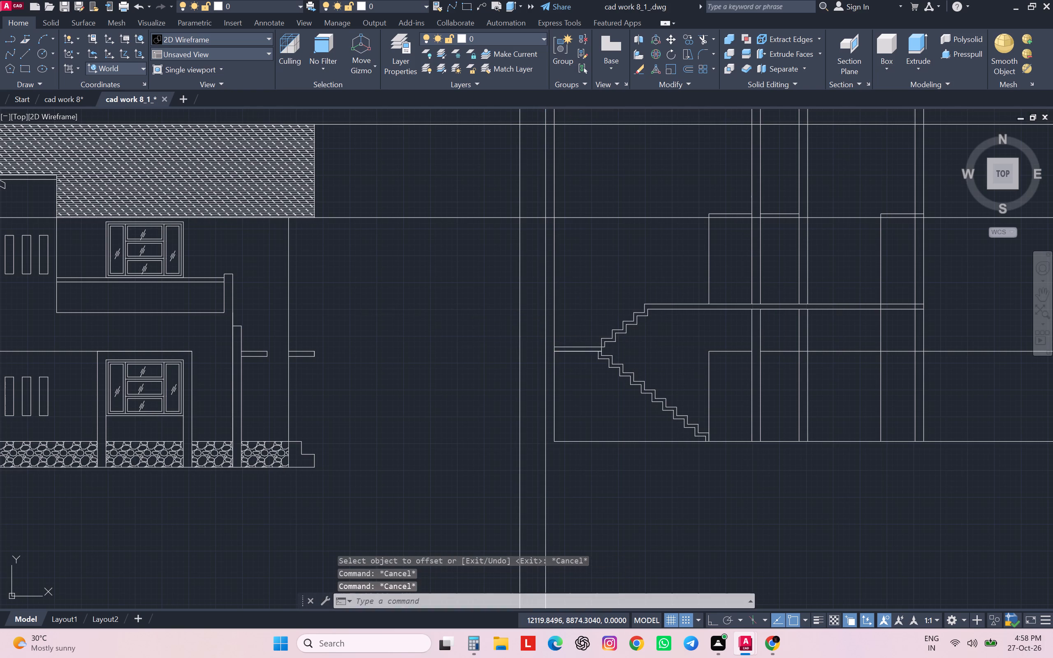
key("Escape")
Trim both horizontal roof construction lines between the elevation's roof edge and the section's overhang line.
type("TR")
key("space")
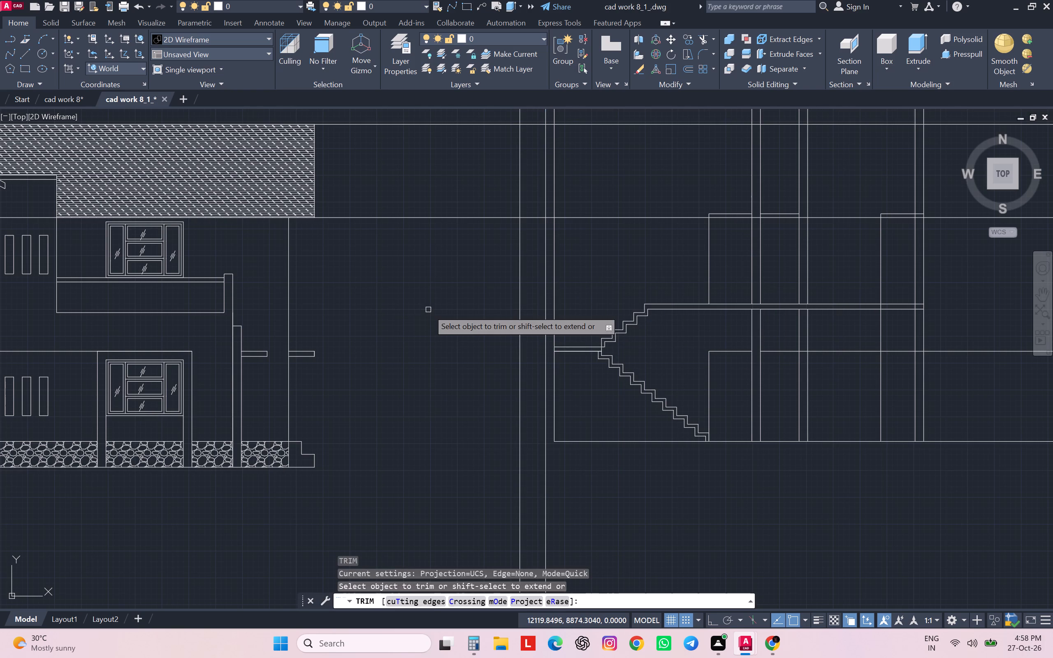
left_click(428, 310)
scroll(428, 310, "down", 1)
left_click(426, 183)
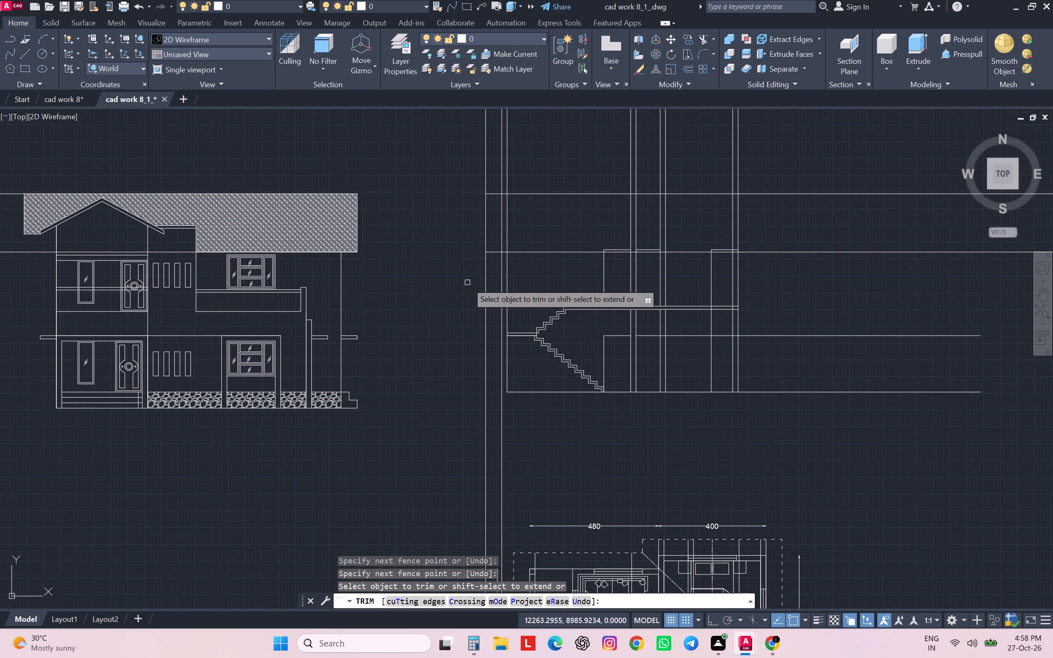
Trim the section's overhang line above the roof-top line and below the lower roof-edge line.
middle_click_drag(470, 295, 454, 367)
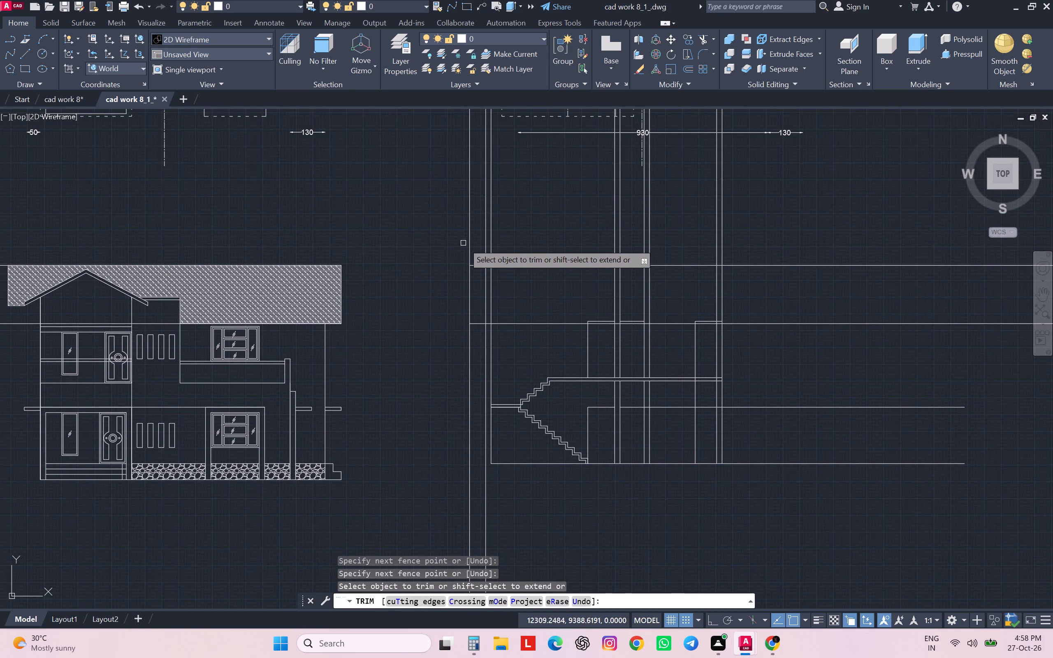
left_click(464, 243)
left_click(472, 246)
left_click(477, 345)
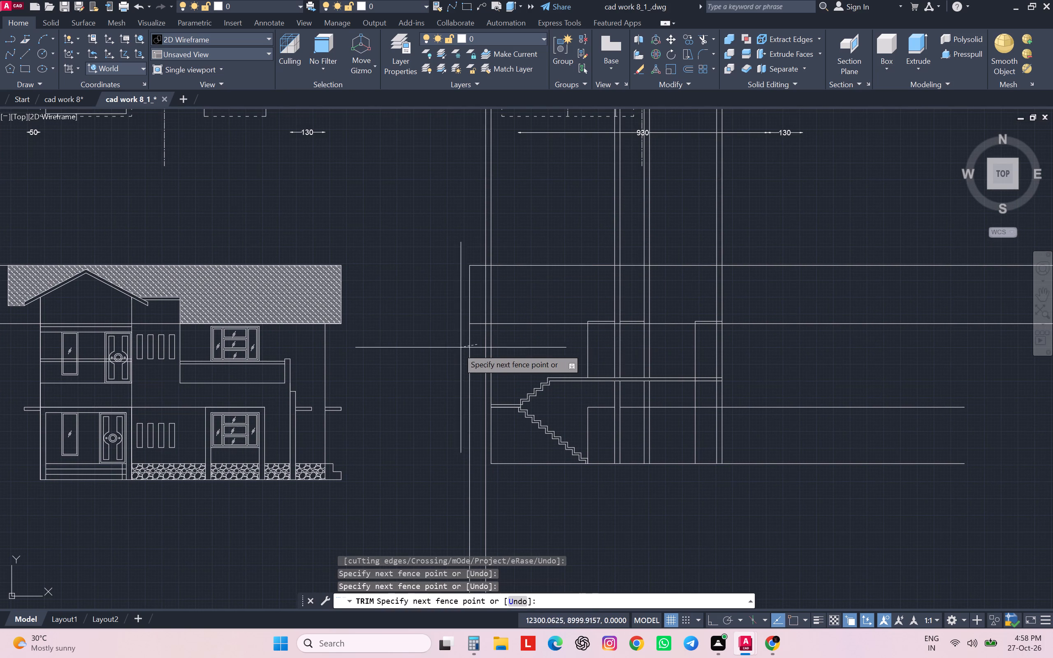
left_click(452, 348)
scroll(452, 347, "down", 1)
key("Escape")
key("Escape")
key("Escape")
scroll(499, 317, "down", 1)
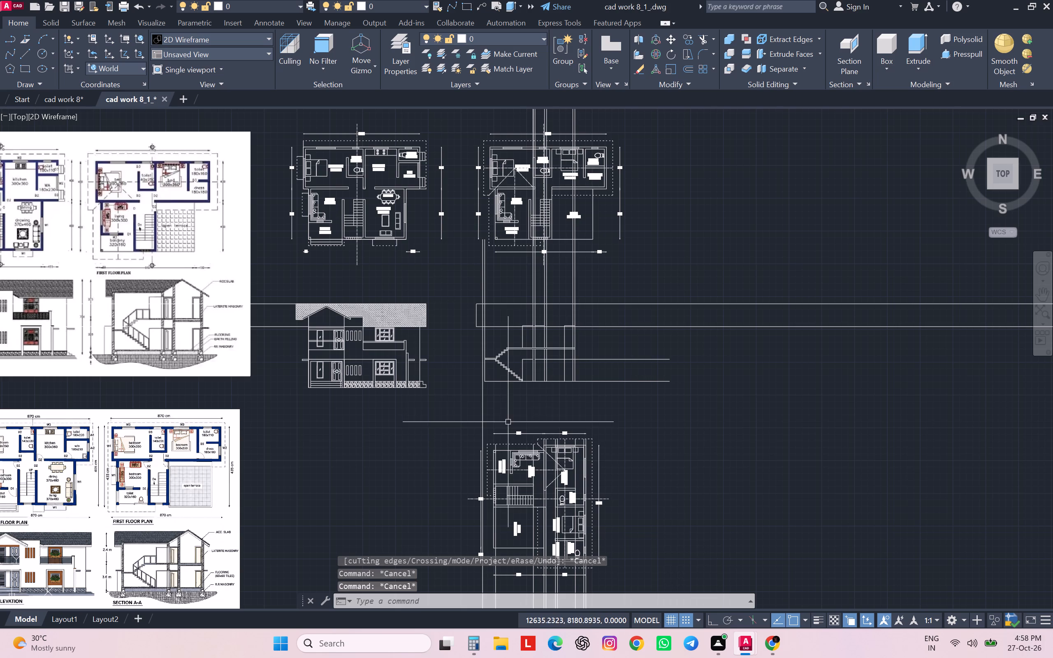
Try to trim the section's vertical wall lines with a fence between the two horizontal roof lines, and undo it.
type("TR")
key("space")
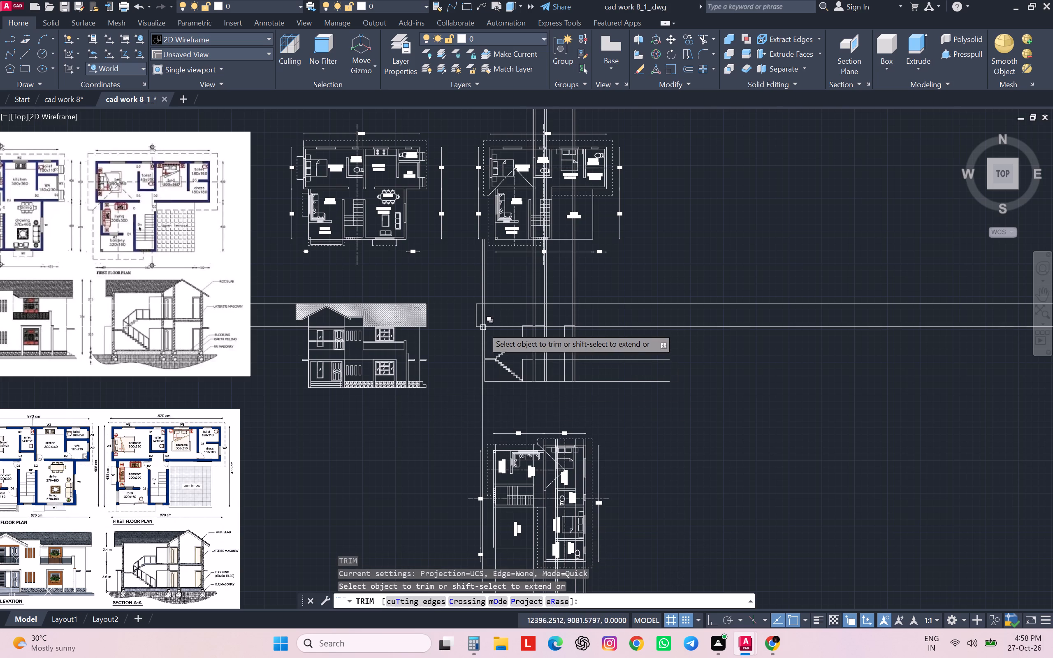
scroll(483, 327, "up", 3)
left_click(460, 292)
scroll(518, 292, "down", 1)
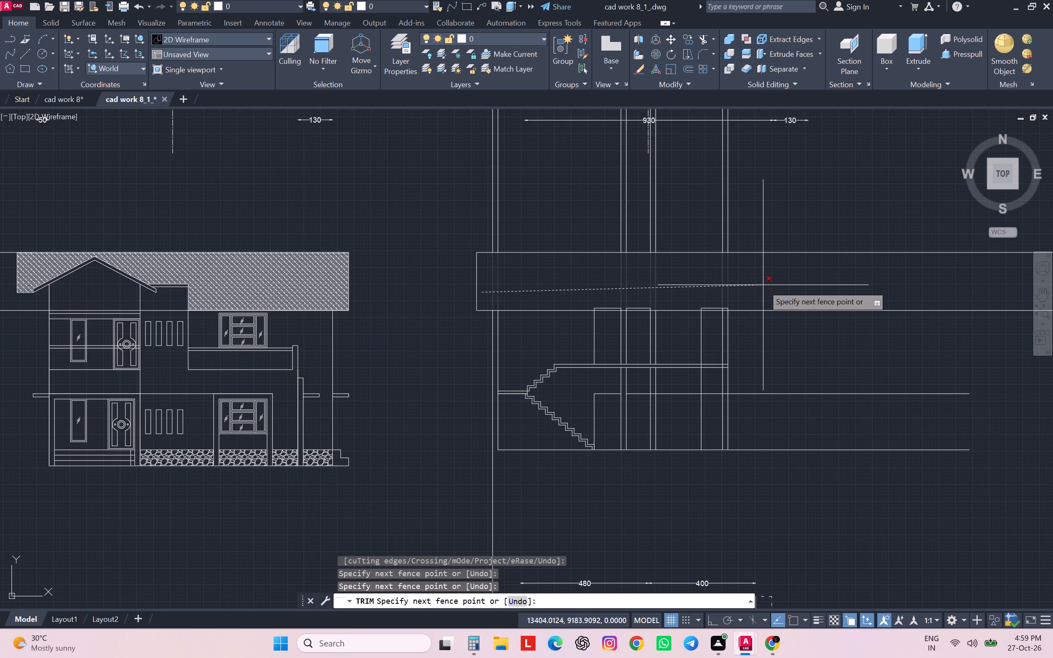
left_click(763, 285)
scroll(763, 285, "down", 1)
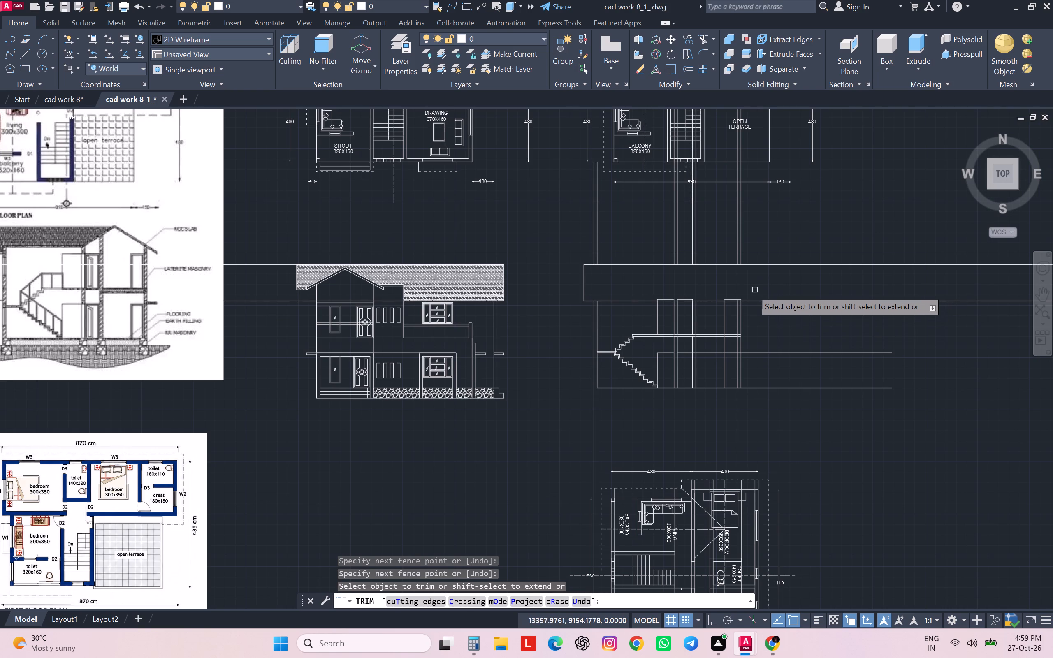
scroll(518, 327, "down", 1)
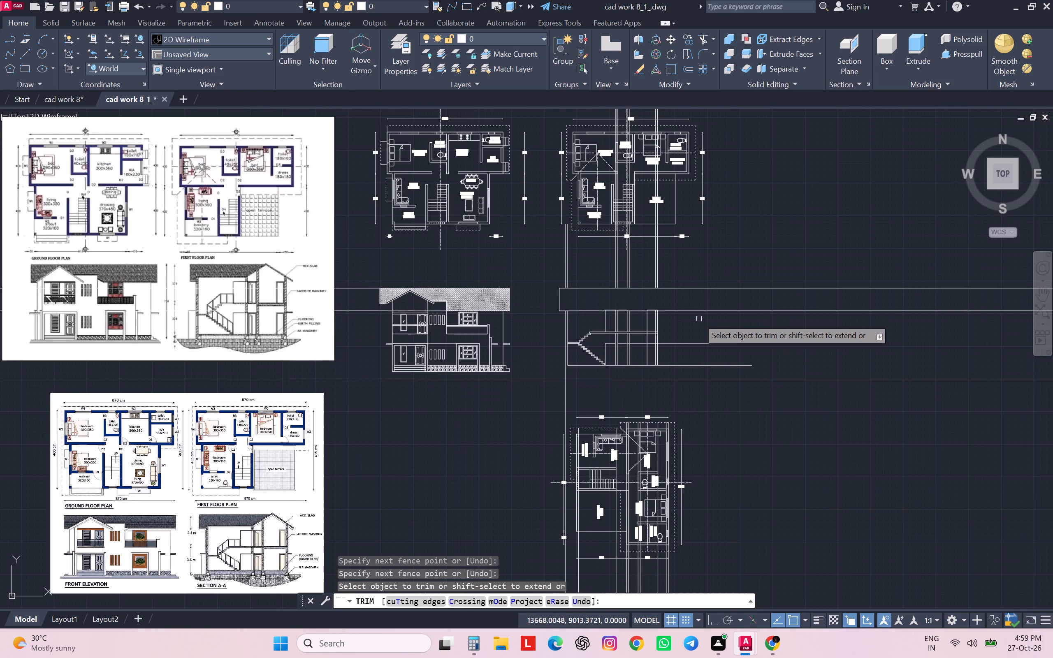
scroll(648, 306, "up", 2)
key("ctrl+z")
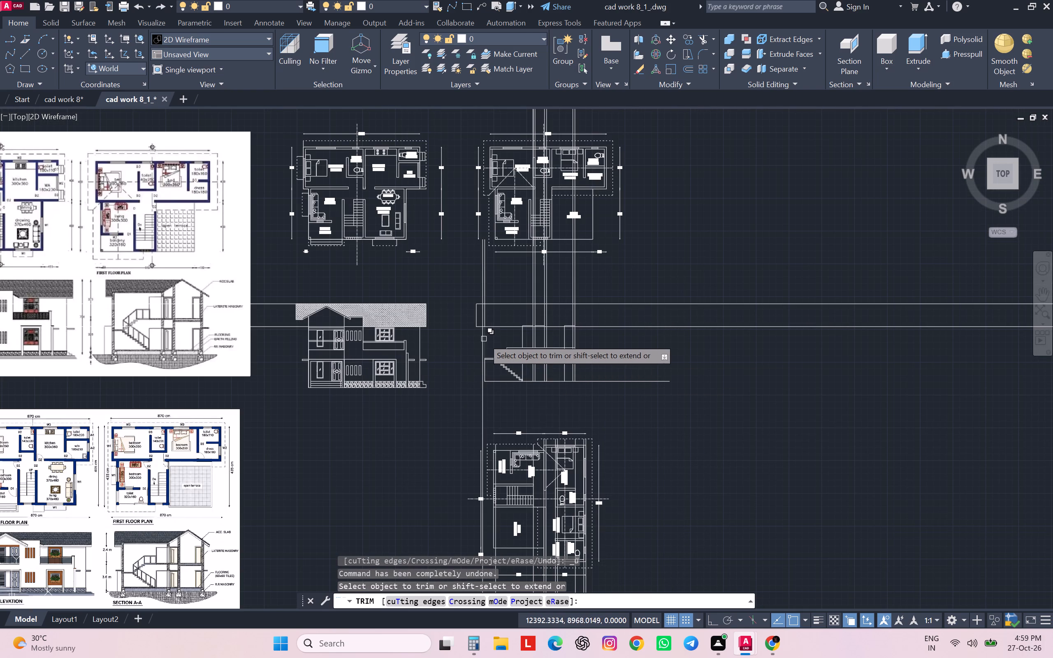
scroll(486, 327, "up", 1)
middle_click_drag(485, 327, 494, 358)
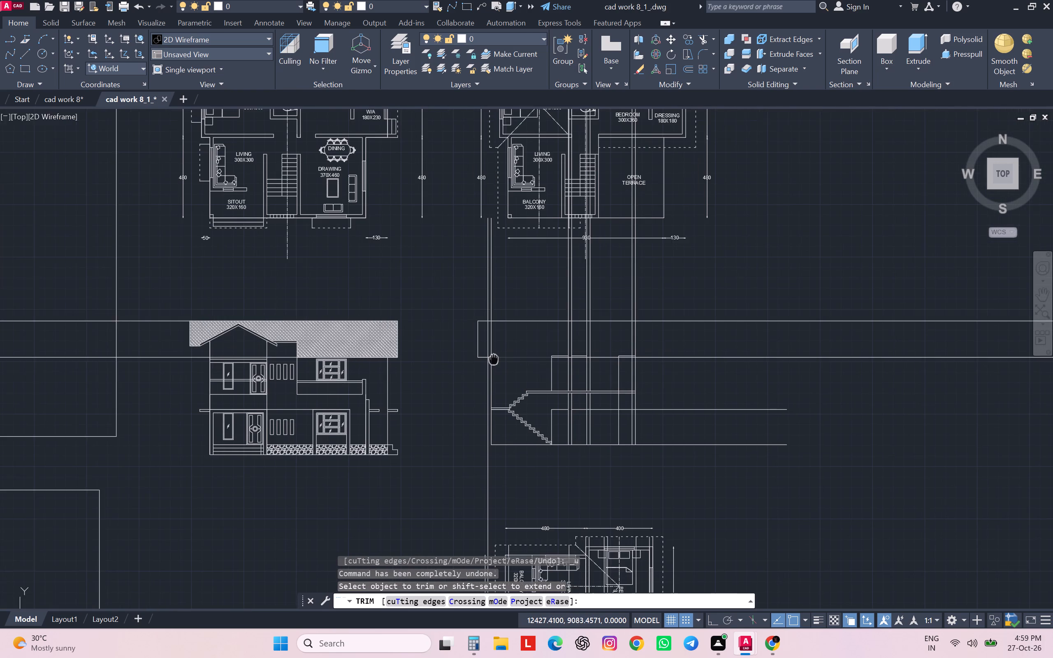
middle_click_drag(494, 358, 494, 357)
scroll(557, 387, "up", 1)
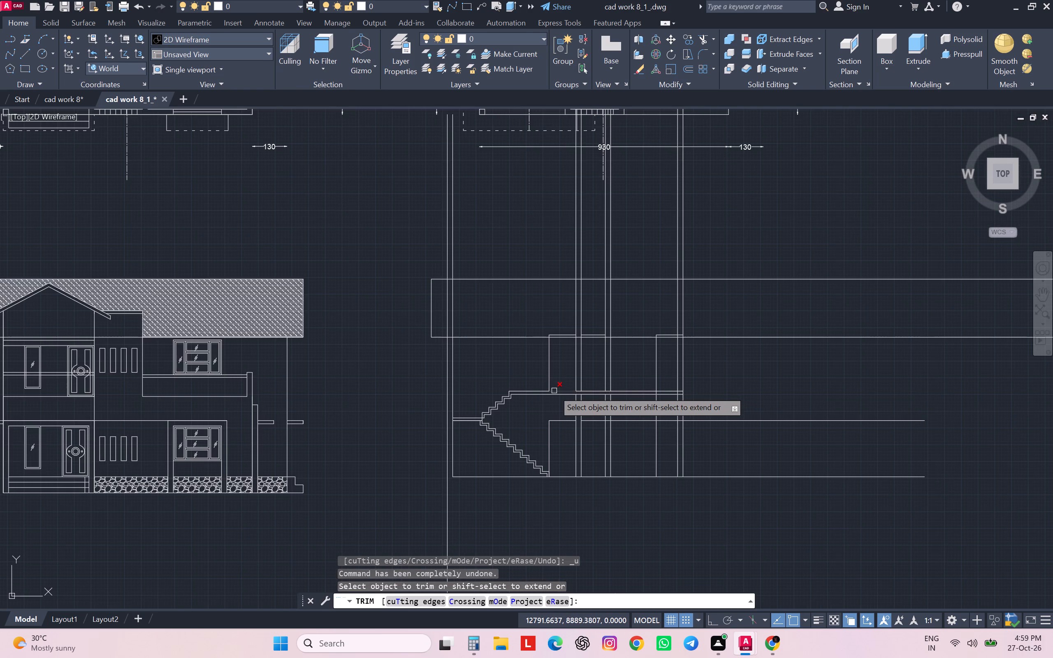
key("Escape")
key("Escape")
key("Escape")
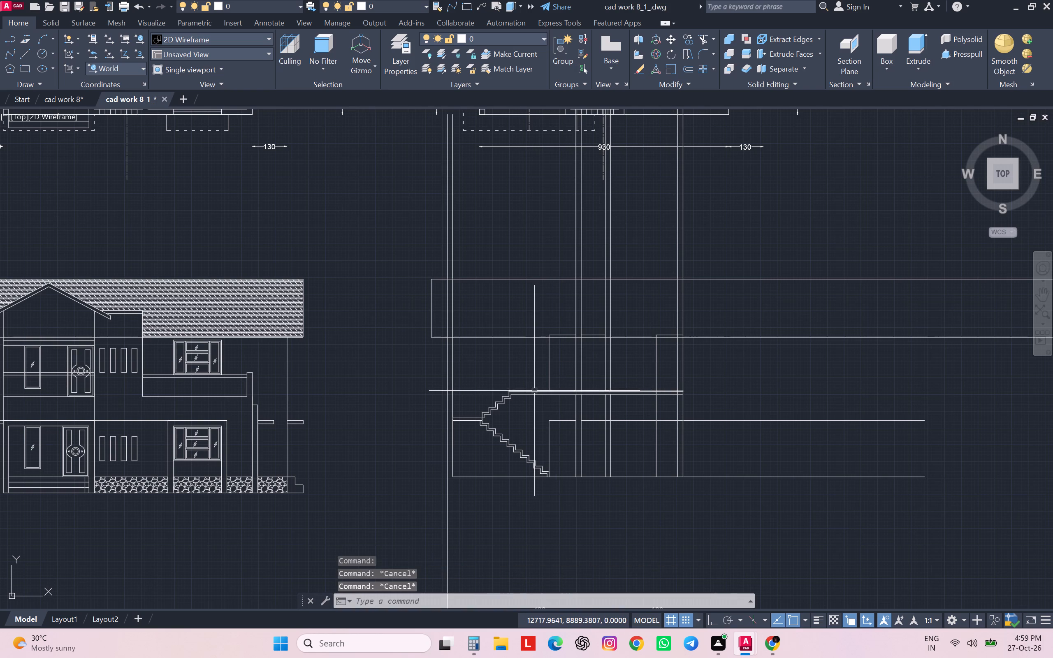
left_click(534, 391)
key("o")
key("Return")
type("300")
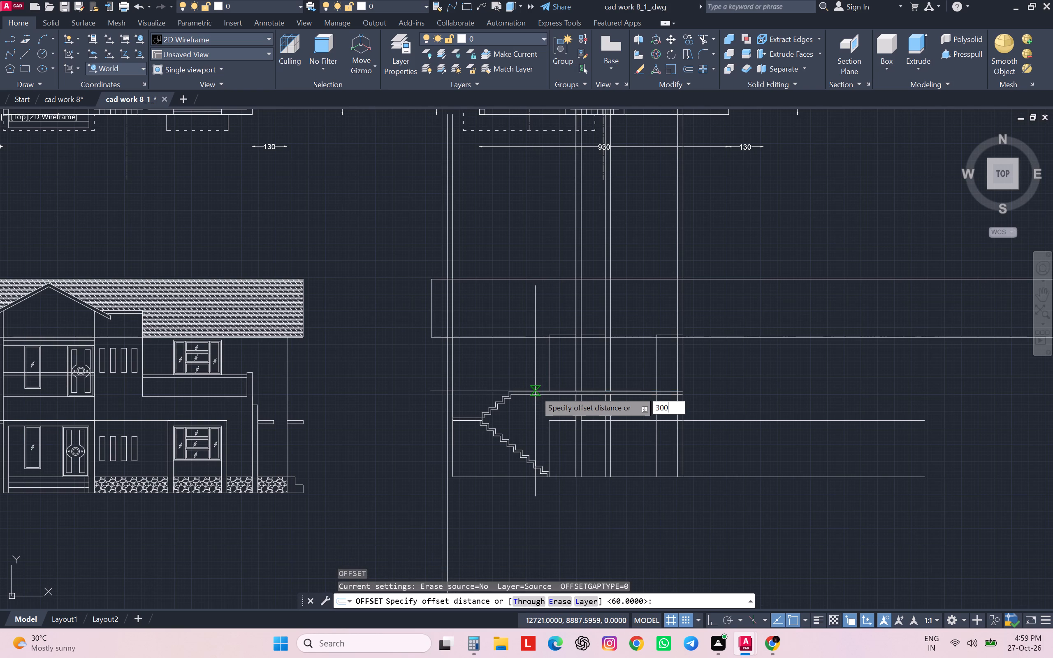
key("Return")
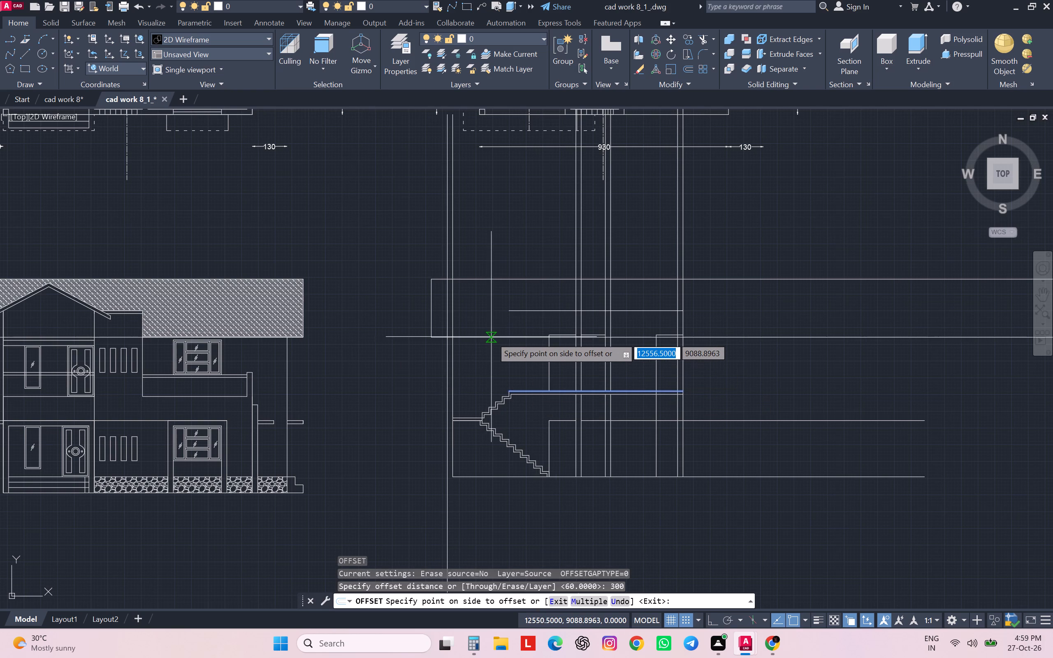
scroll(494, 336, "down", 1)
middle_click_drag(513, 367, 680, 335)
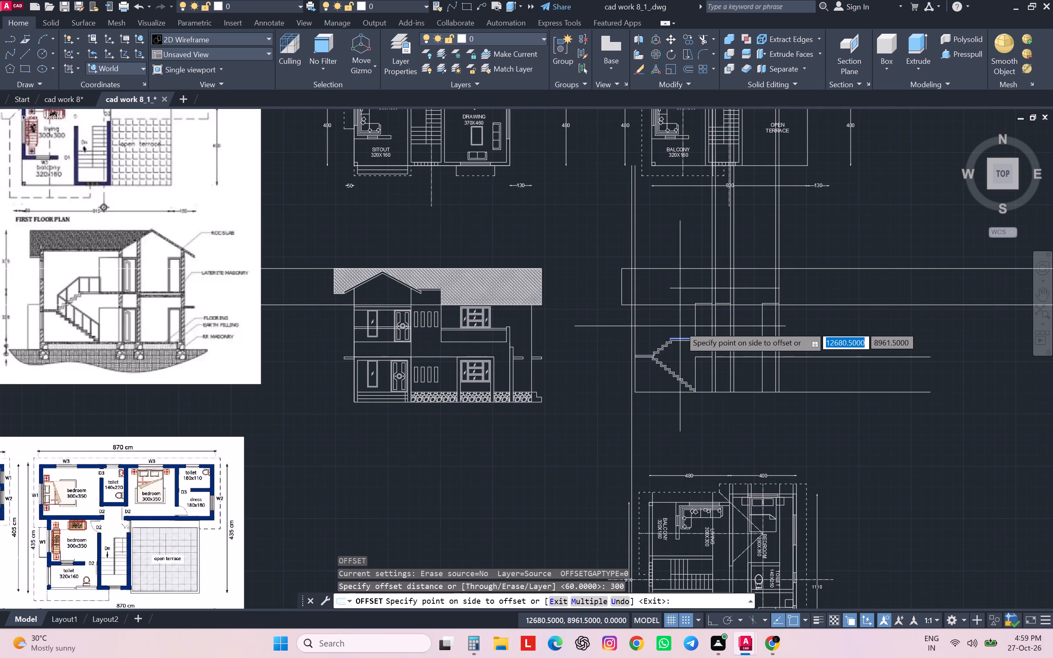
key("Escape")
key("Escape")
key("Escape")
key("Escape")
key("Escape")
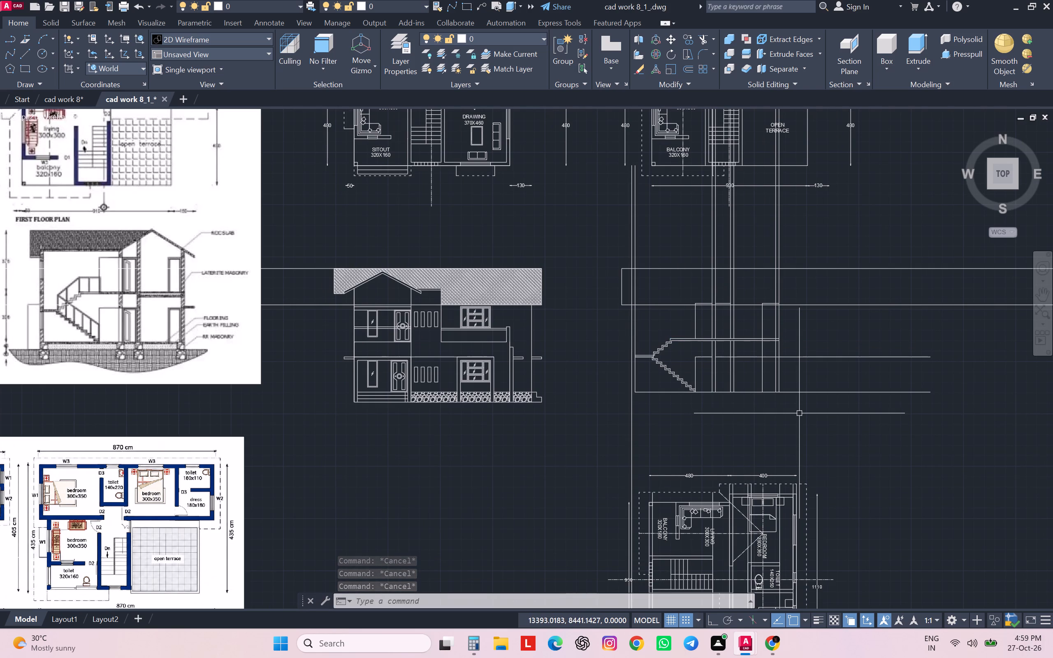
Offset the top line of the section's first-floor slab upward by 280.
key("o")
key("Return")
type("280")
key("Return")
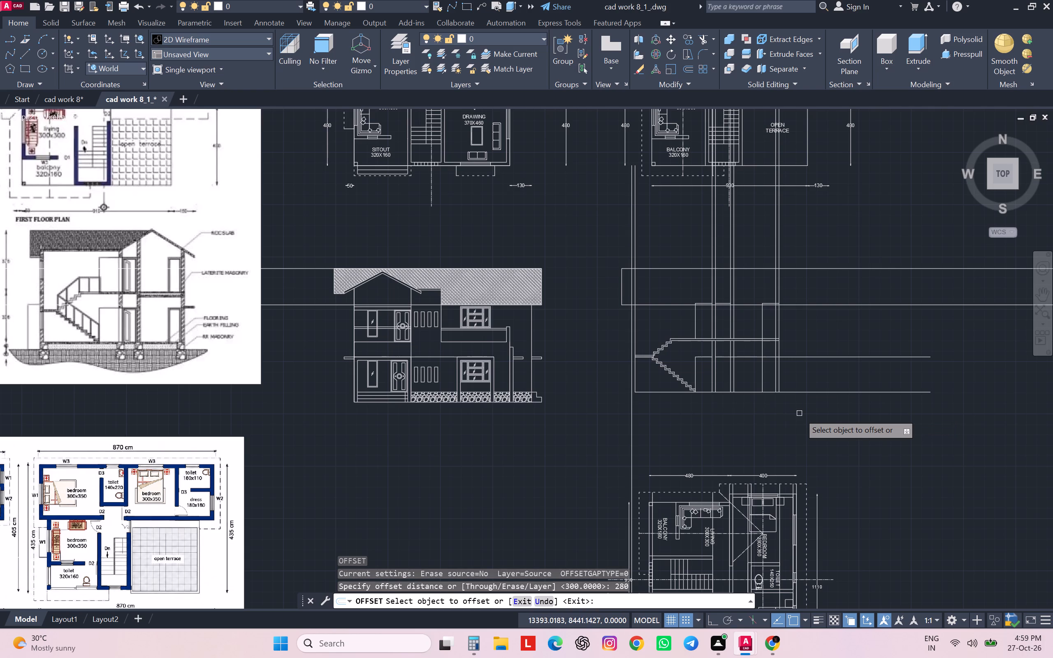
scroll(666, 343, "up", 2)
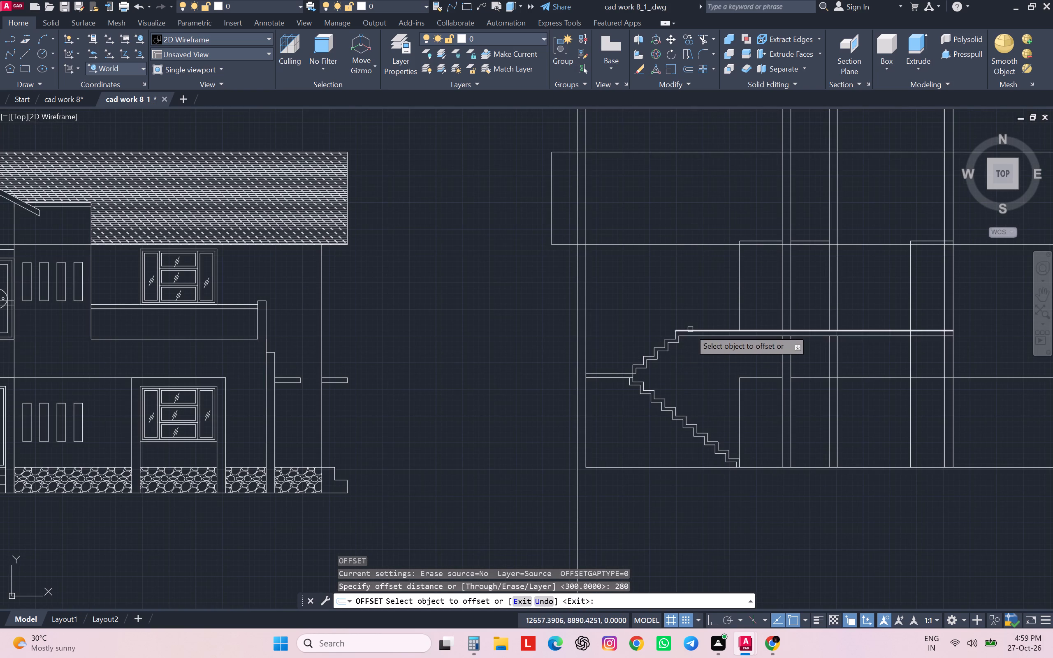
left_click(690, 329)
left_click(683, 301)
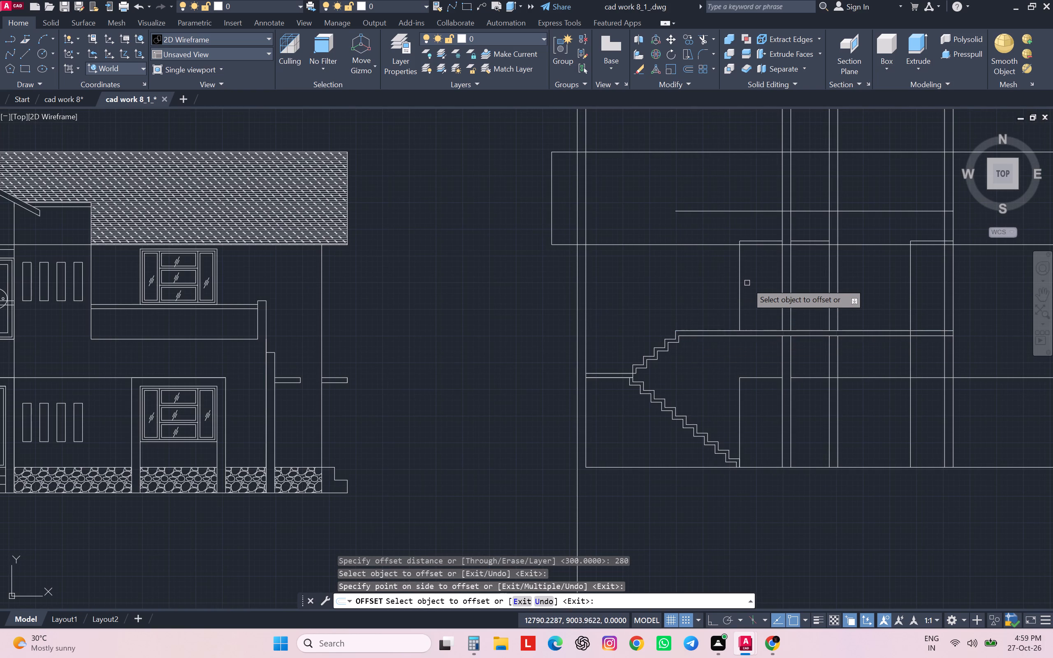
key("Escape")
key("Escape")
key("Escape")
key("Escape")
key("Escape")
key("Escape")
Extend the offset line above the first floor to the inner face of the stair-side outer wall.
type("EX")
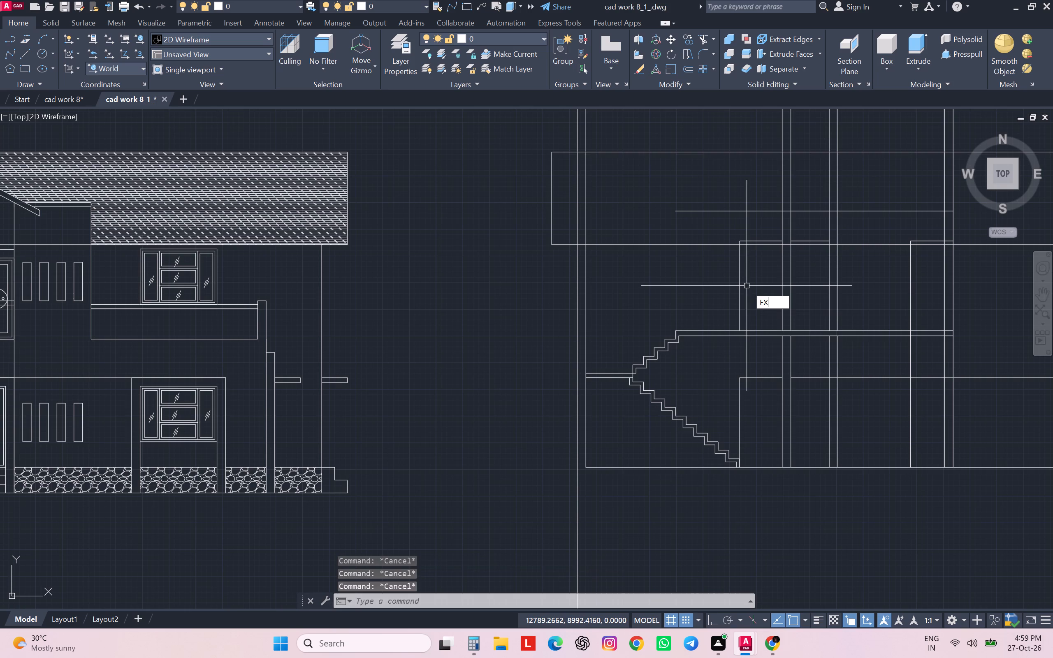
key("space")
left_click(703, 211)
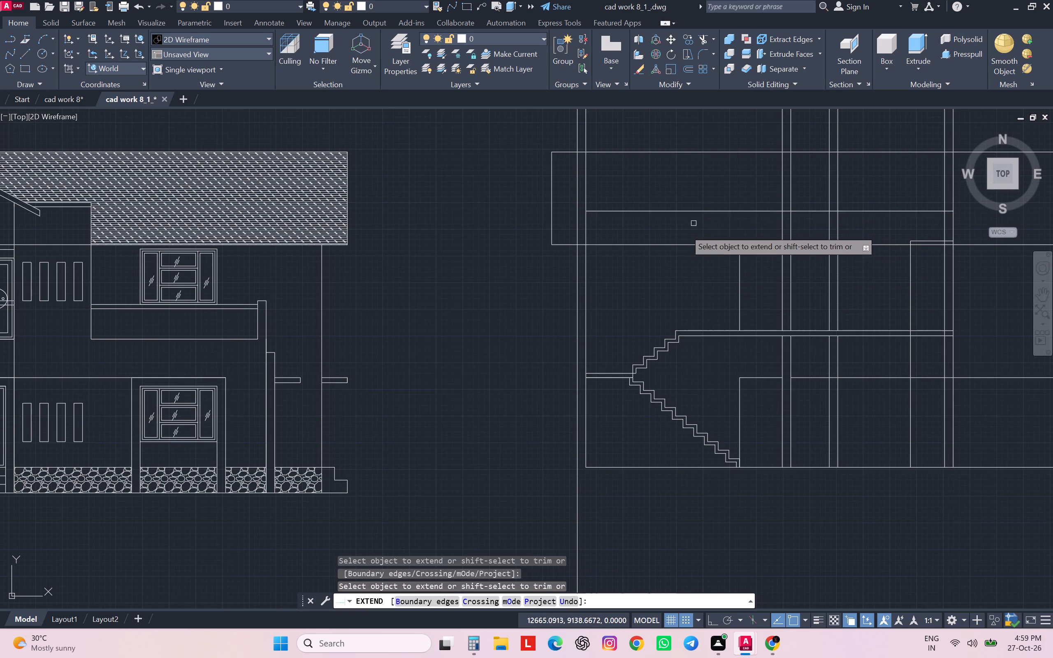
Trim the lower roof-edge line to the outer face of the stair-side wall and delete its remaining length across the section.
left_click(669, 246, "shift")
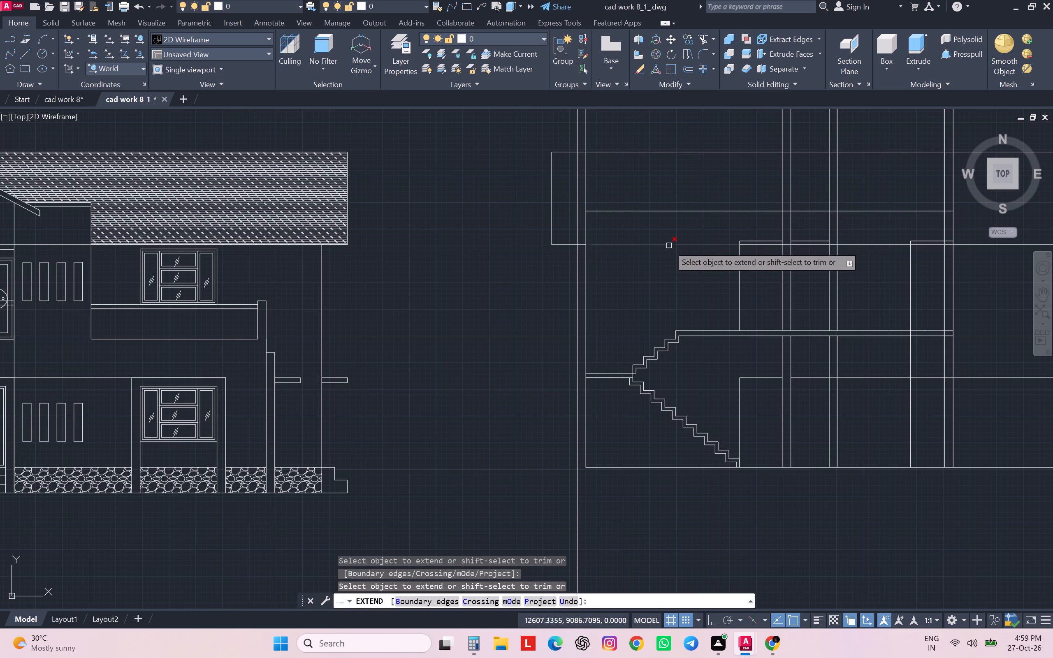
scroll(669, 246, "down", 1)
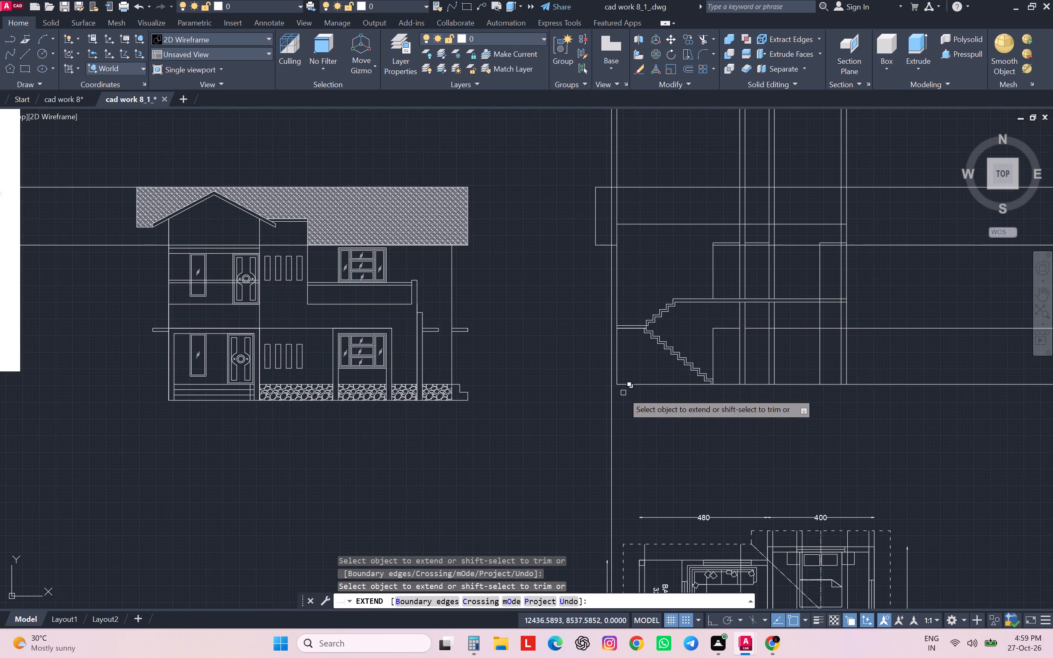
scroll(612, 250, "up", 2)
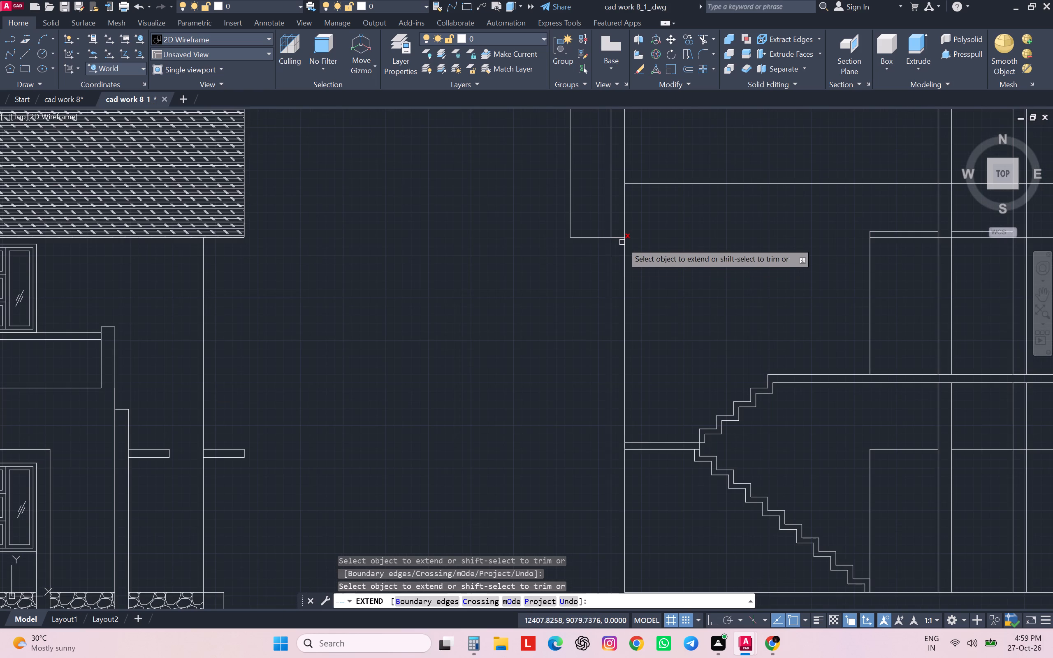
left_click(621, 238, "shift")
scroll(624, 236, "down", 3)
scroll(624, 236, "up", 1)
scroll(624, 236, "down", 1)
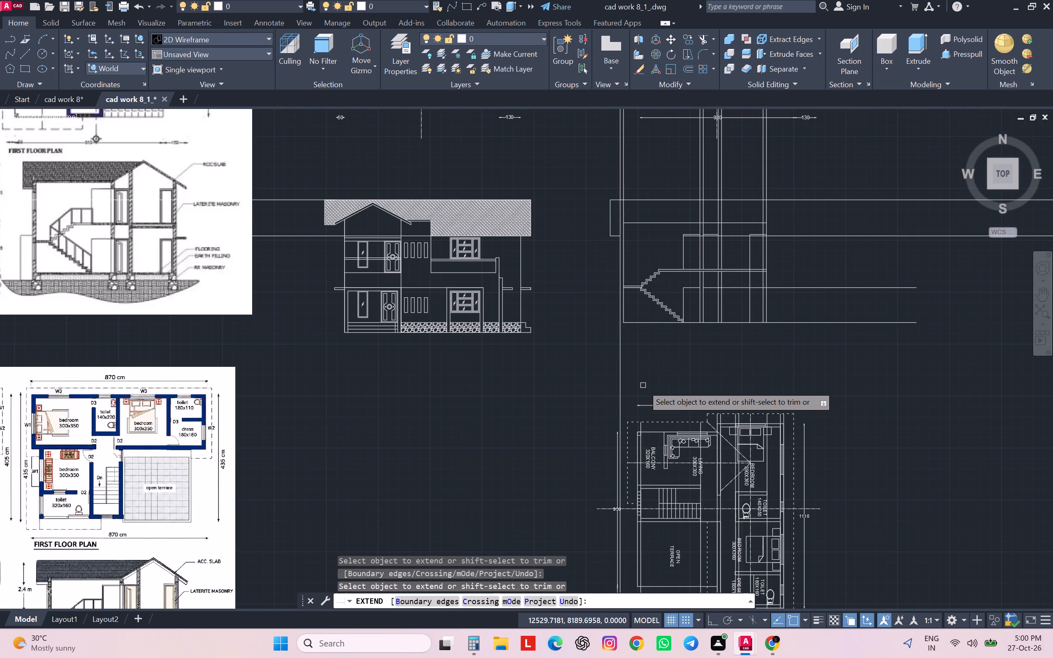
middle_click_drag(703, 218, 696, 262)
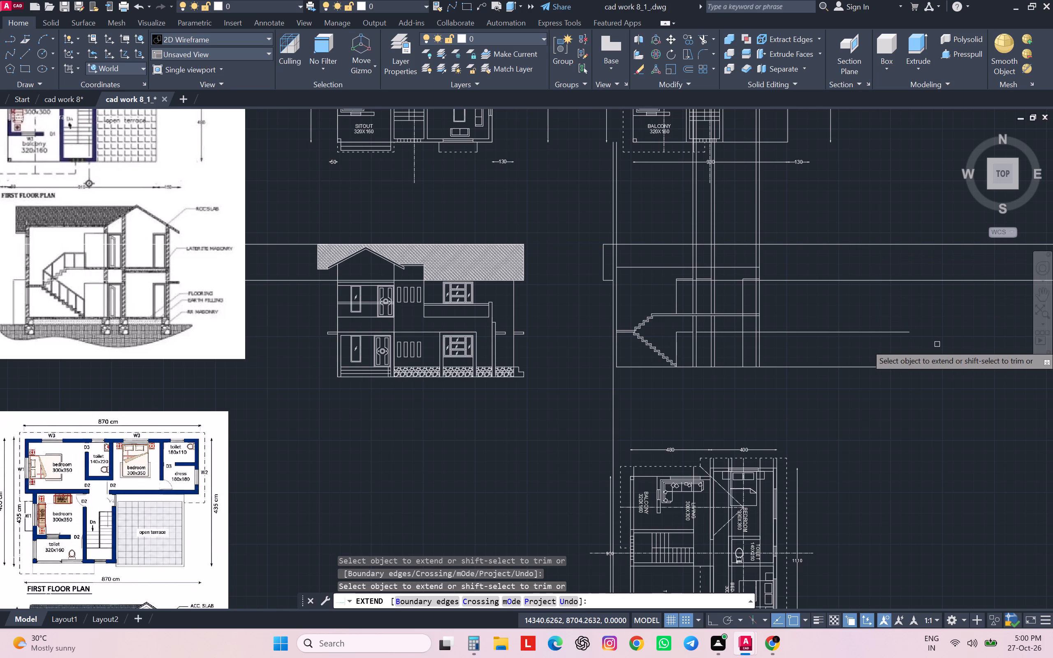
key("Escape")
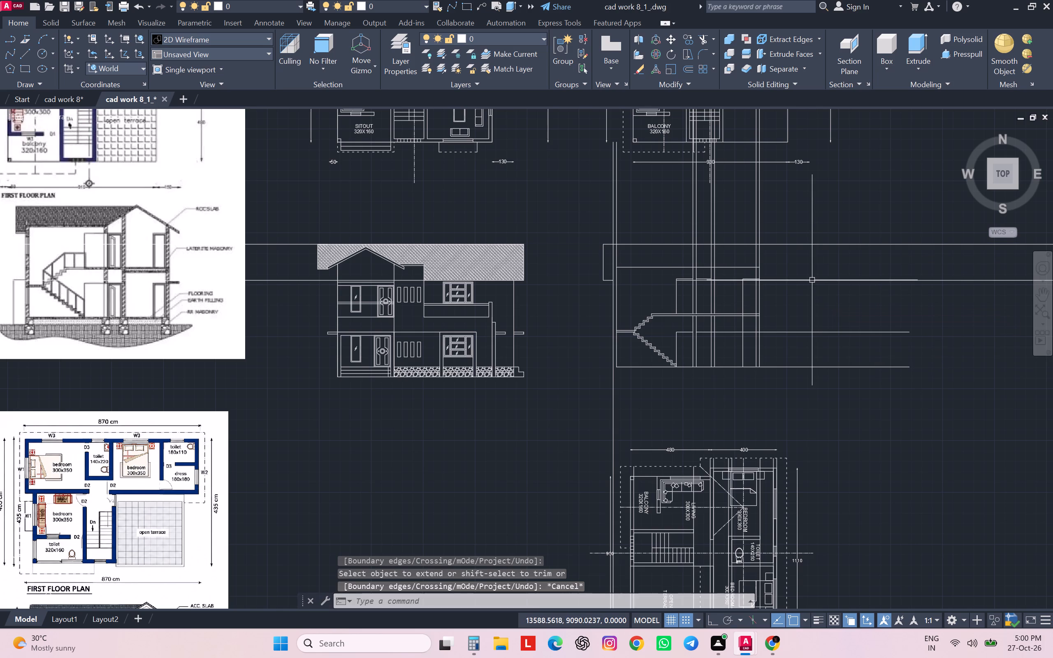
left_click(812, 280)
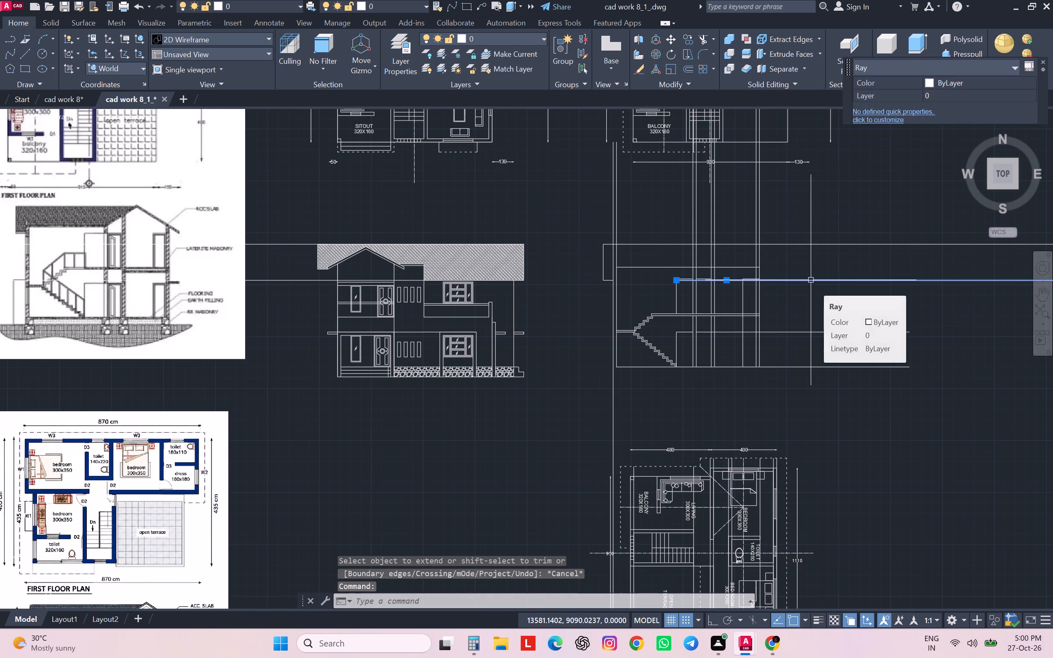
key("Delete")
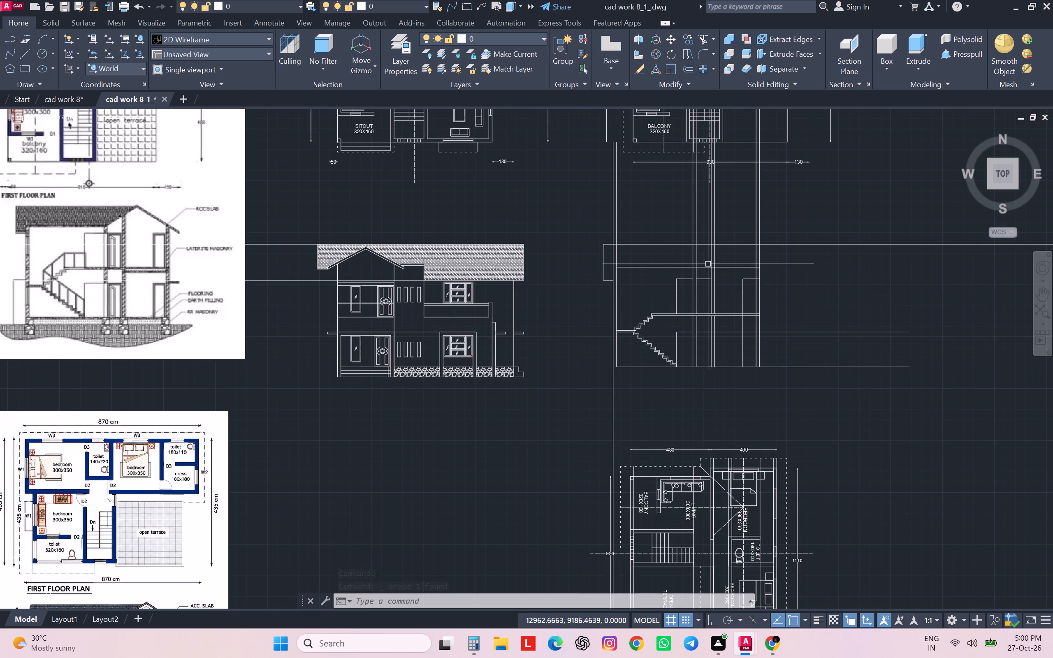
Trim the offset upper-floor line beyond the first interior wall, including the short pieces within the other two walls.
type("TR")
key("space")
scroll(698, 252, "up", 2)
left_click(705, 287)
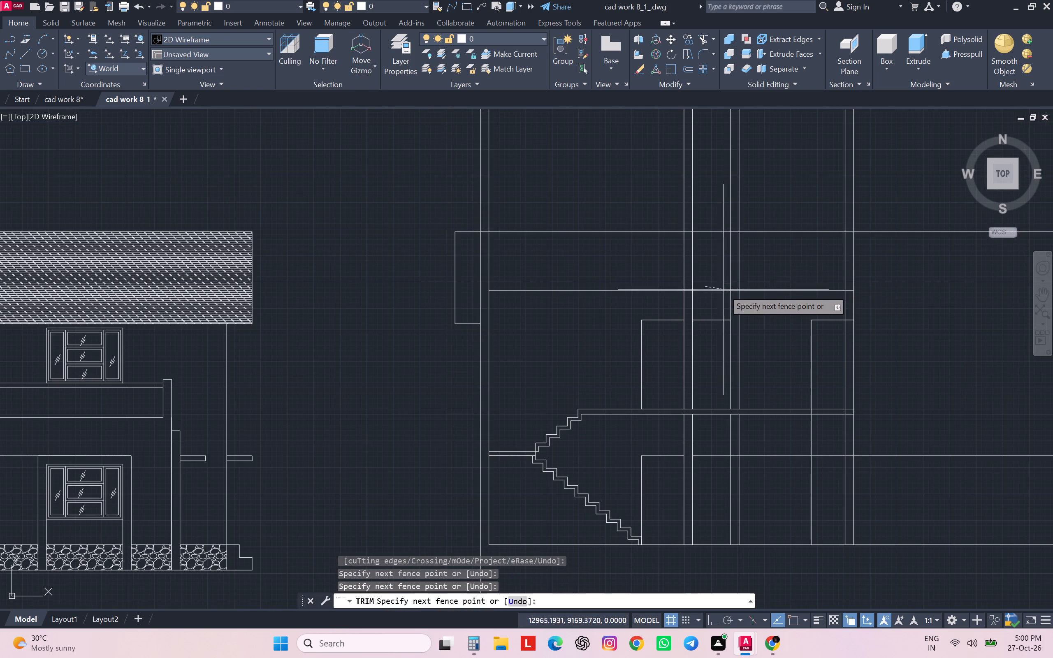
left_click(707, 302)
left_click_drag(775, 280, 774, 284)
left_click(772, 306)
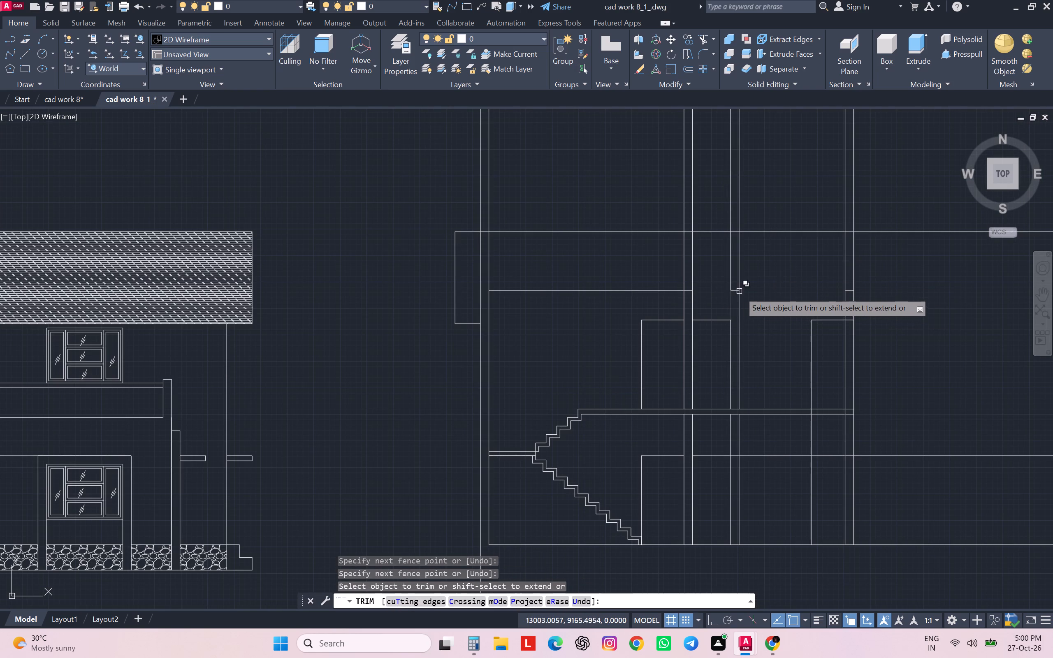
scroll(739, 290, "up", 1)
scroll(739, 290, "down", 1)
scroll(739, 290, "up", 2)
left_click(724, 289)
left_click(1020, 286)
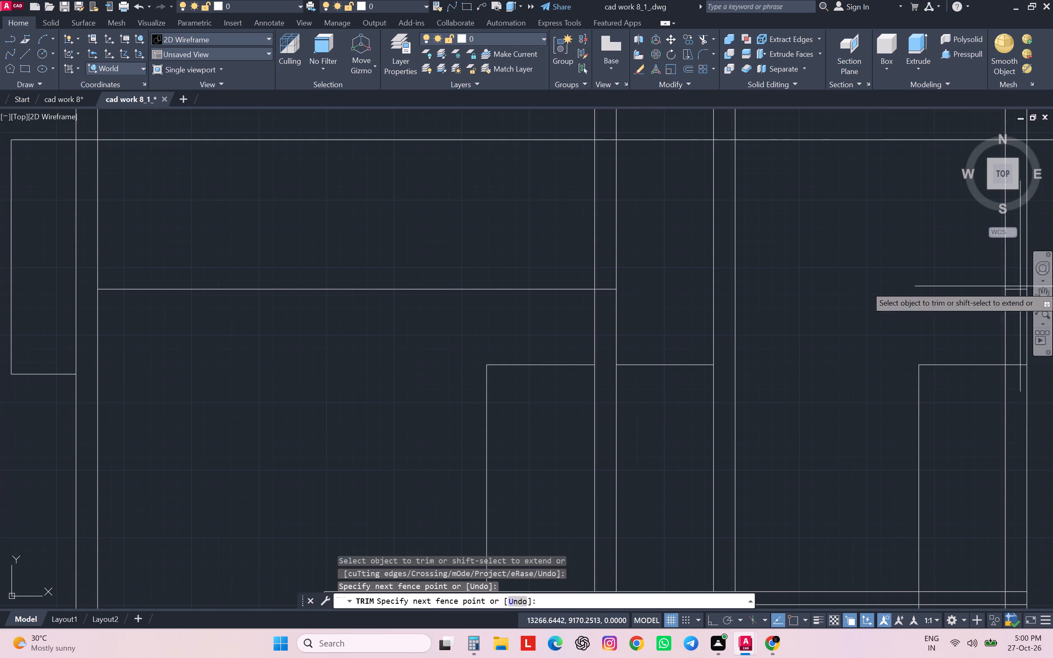
left_click(1022, 297)
Trim the upper door's head line inside the far outer wall, and the wall and door lines crossing the first-floor slab.
scroll(1000, 282, "down", 3)
middle_click_drag(966, 391, 972, 350)
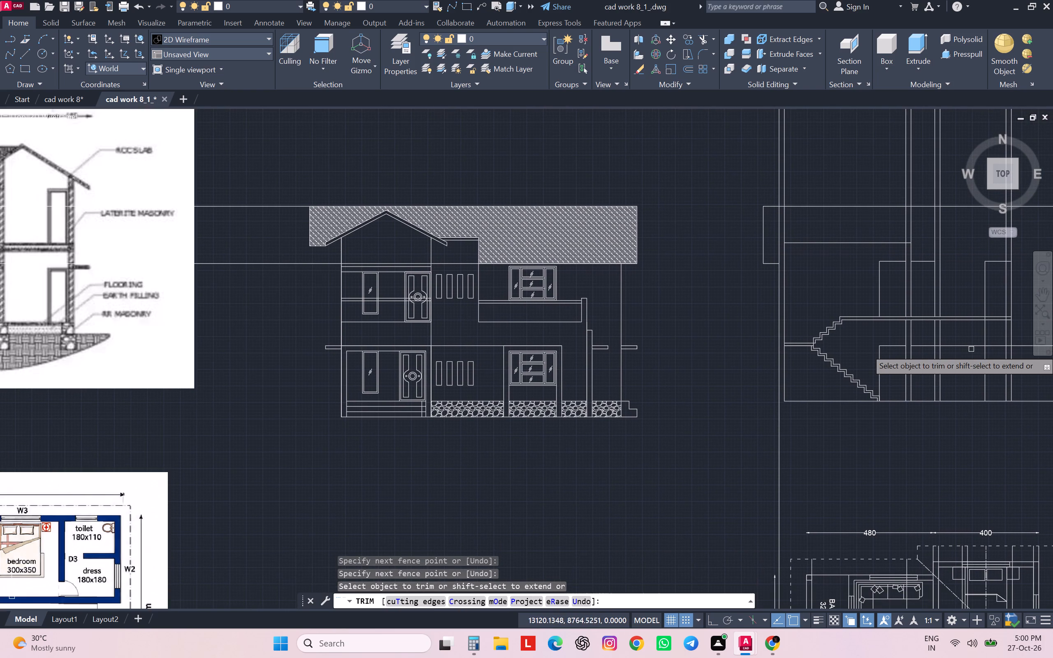
scroll(971, 347, "down", 1)
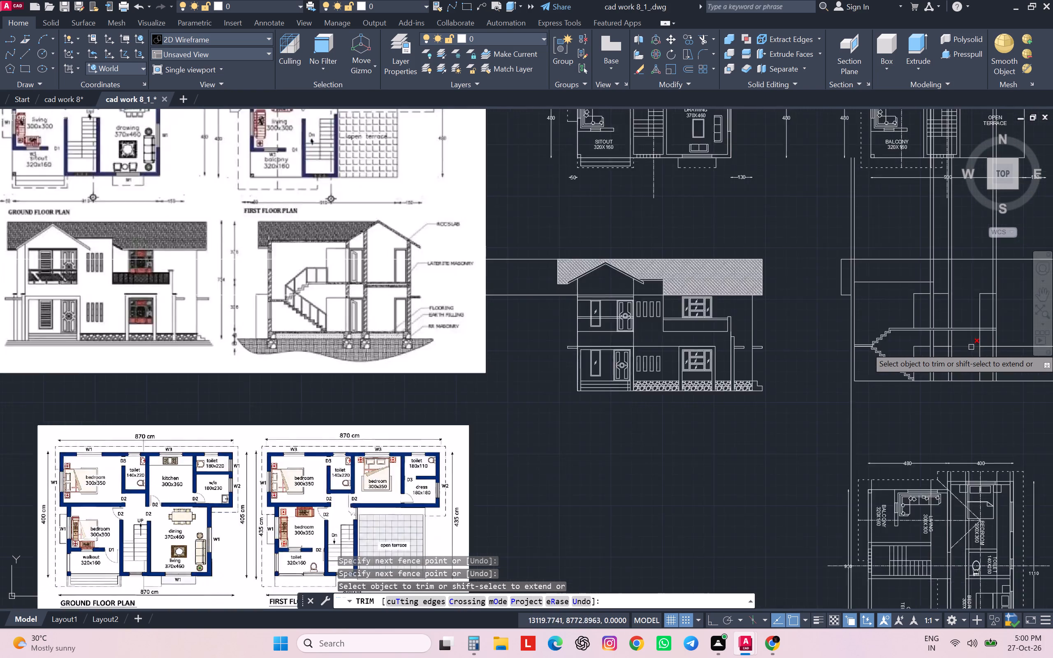
scroll(971, 347, "down", 1)
middle_click_drag(856, 371, 658, 365)
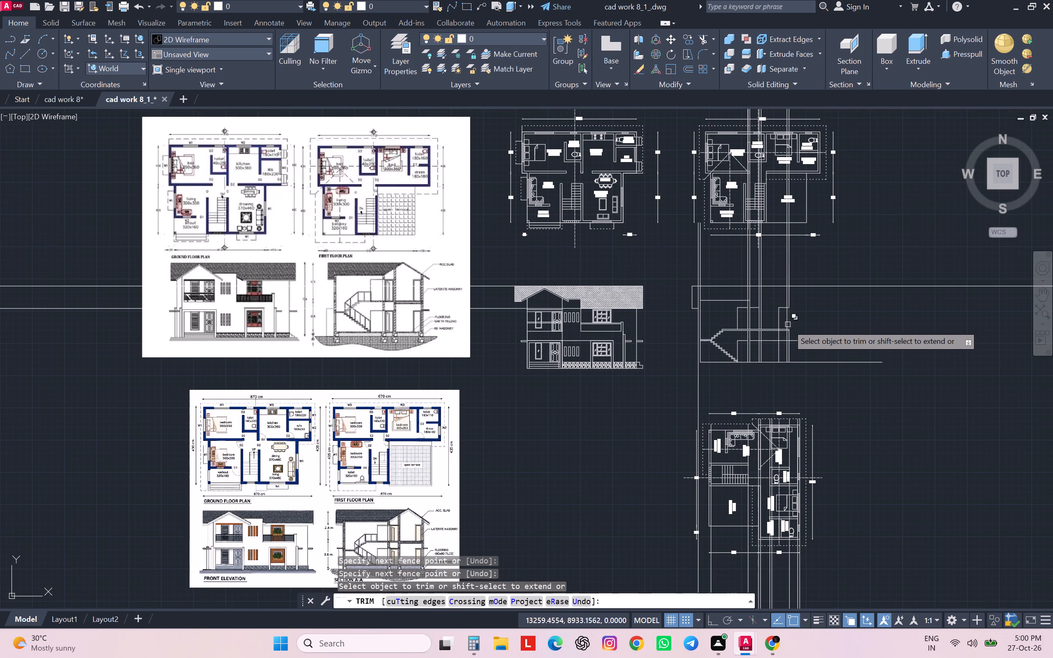
scroll(788, 324, "up", 5)
left_click(777, 144)
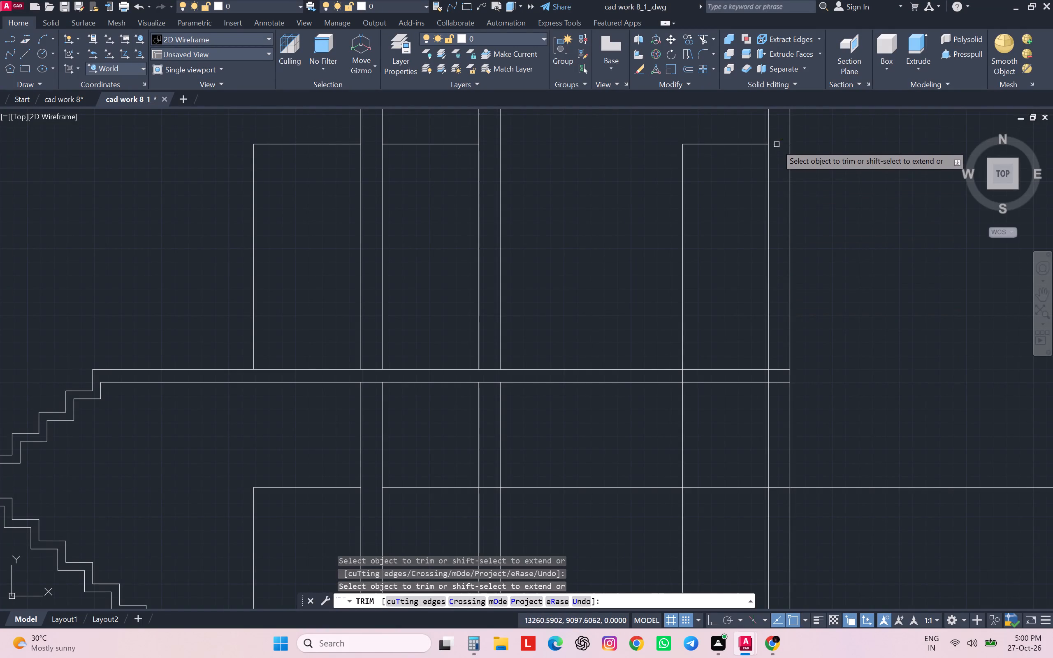
left_click(771, 377)
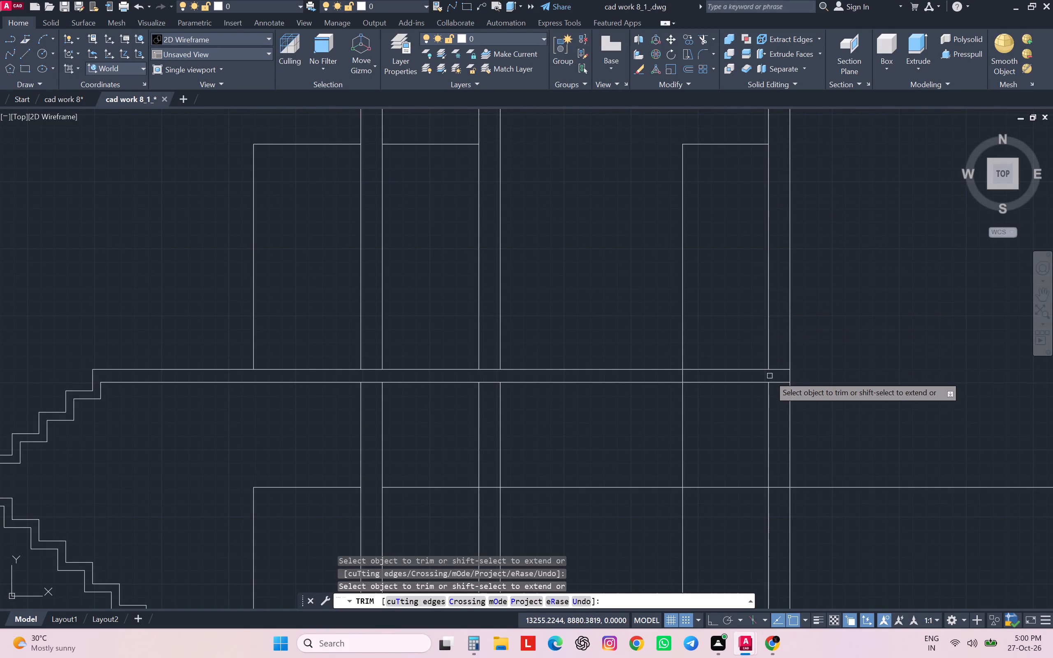
left_click(683, 374)
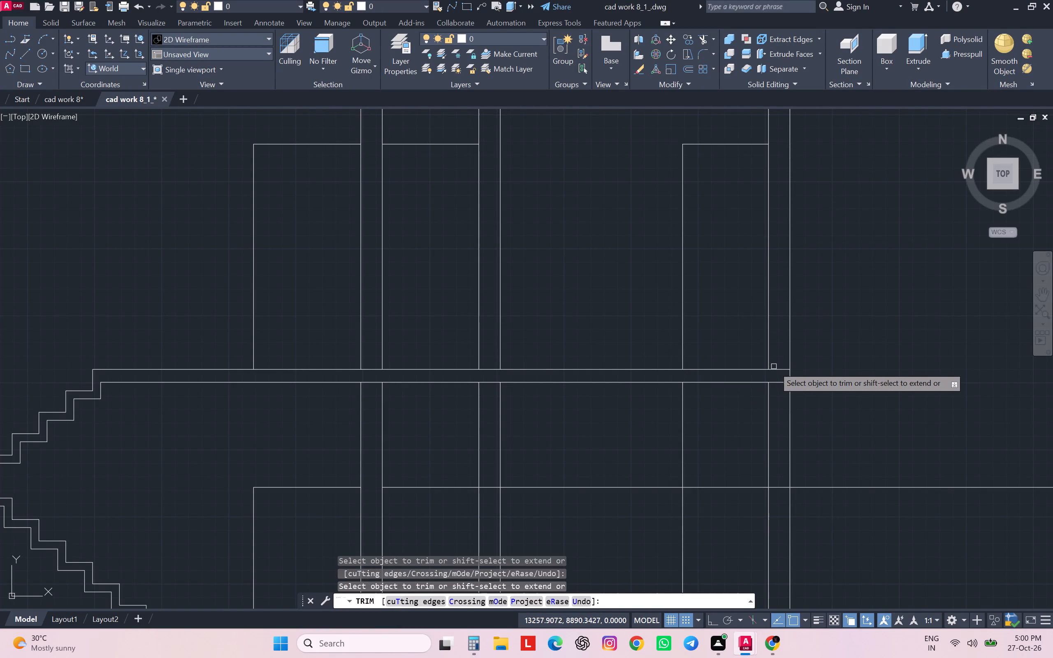
left_click(775, 366)
key("Escape")
scroll(853, 323, "down", 3)
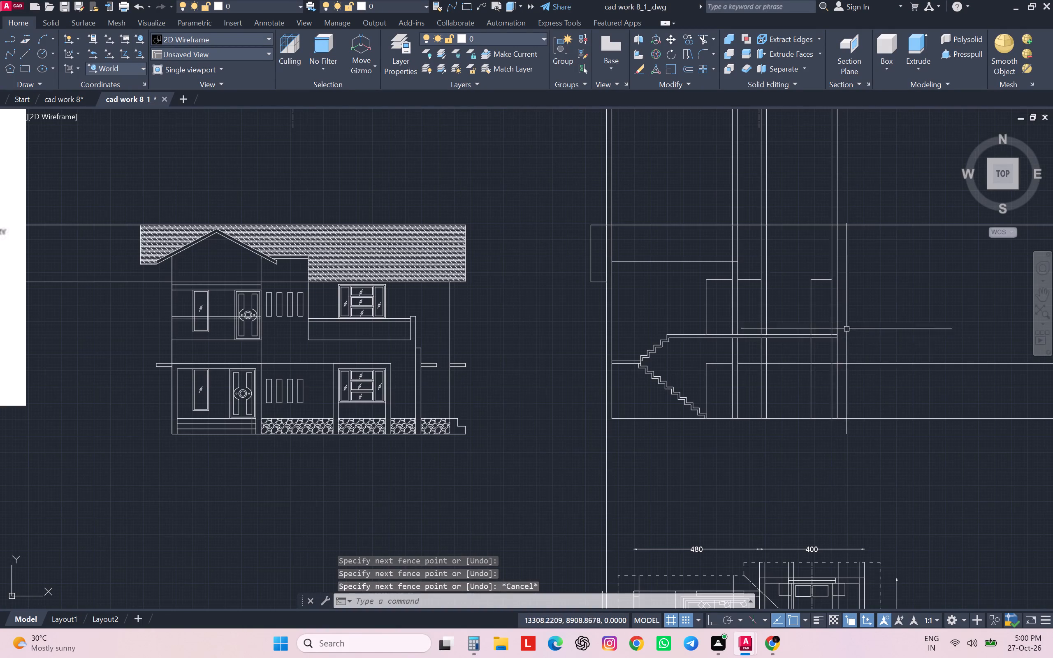
Trim the projected wall lines extending above the section's roof ridge line.
scroll(415, 374, "down", 1)
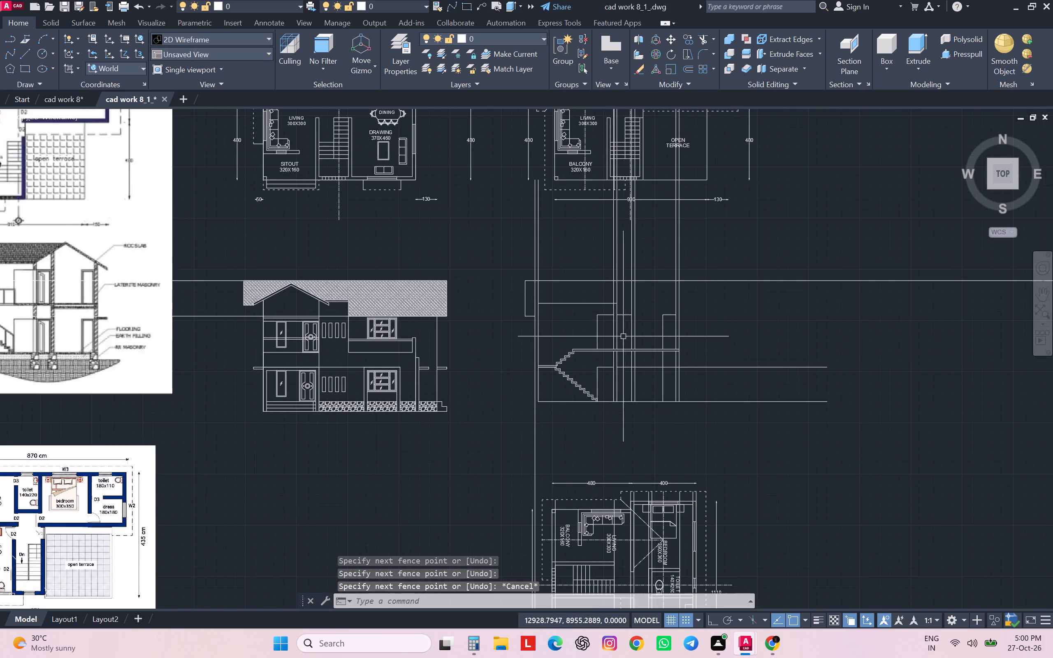
middle_click_drag(625, 335, 631, 351)
type("TR")
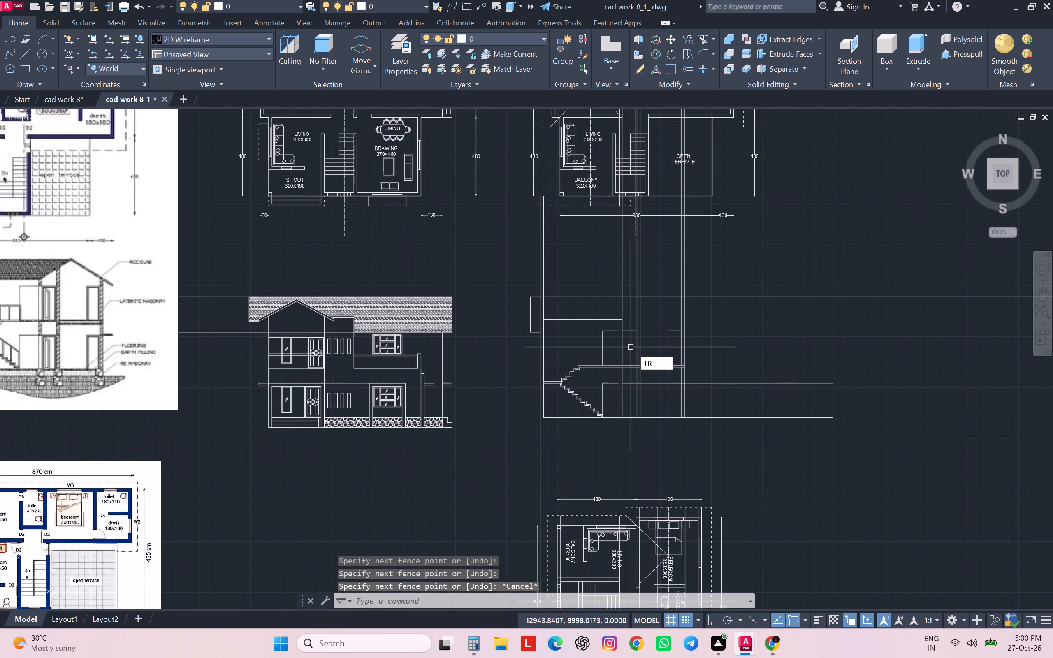
key("space")
left_click_drag(692, 255, 688, 255)
left_click(502, 269)
scroll(502, 269, "down", 1)
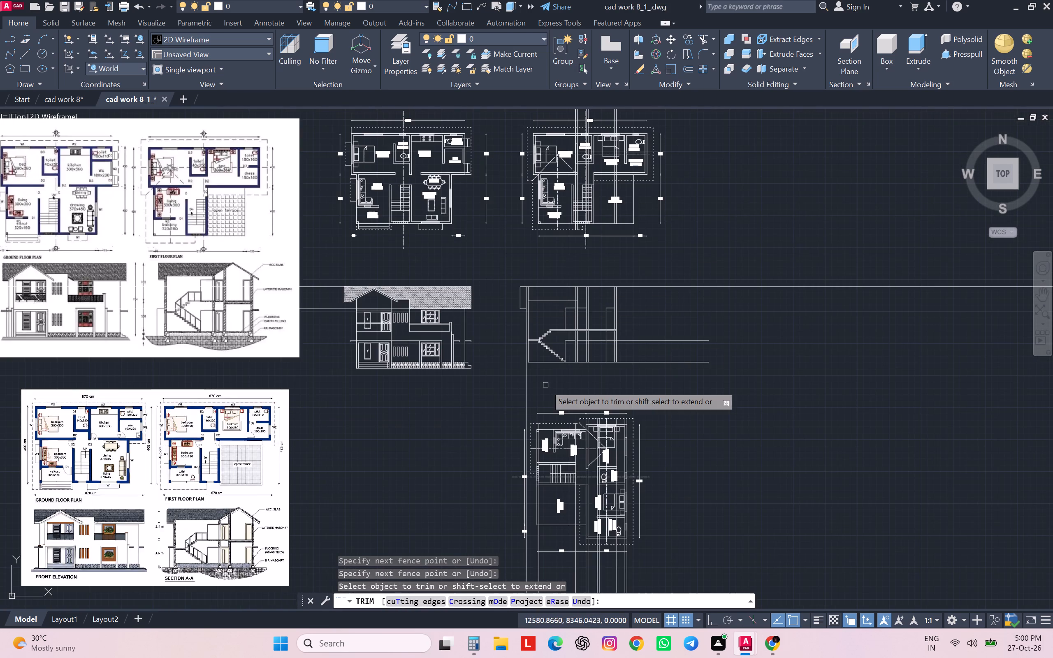
scroll(545, 385, "up", 2)
middle_click_drag(689, 264, 773, 316)
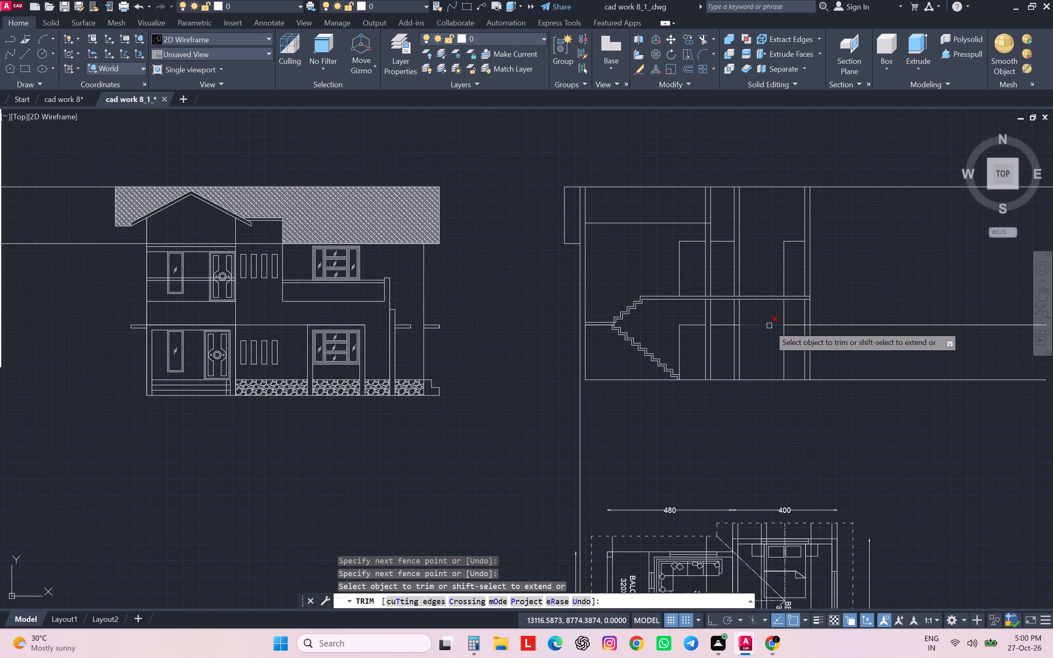
scroll(769, 326, "down", 2)
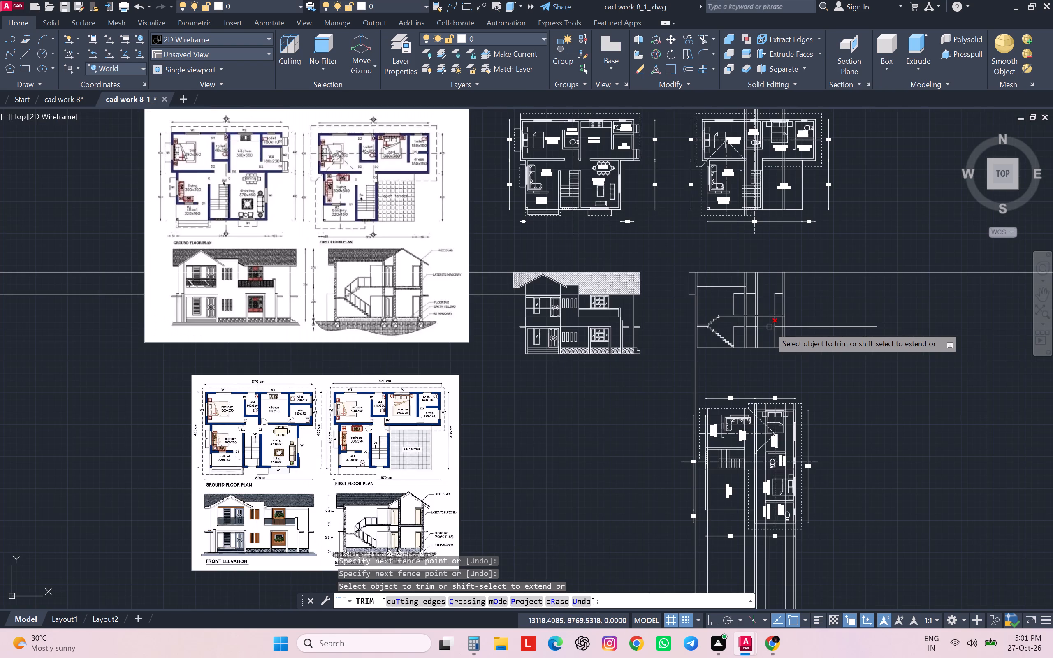
scroll(394, 286, "up", 2)
middle_click_drag(394, 286, 362, 331)
scroll(557, 349, "down", 1)
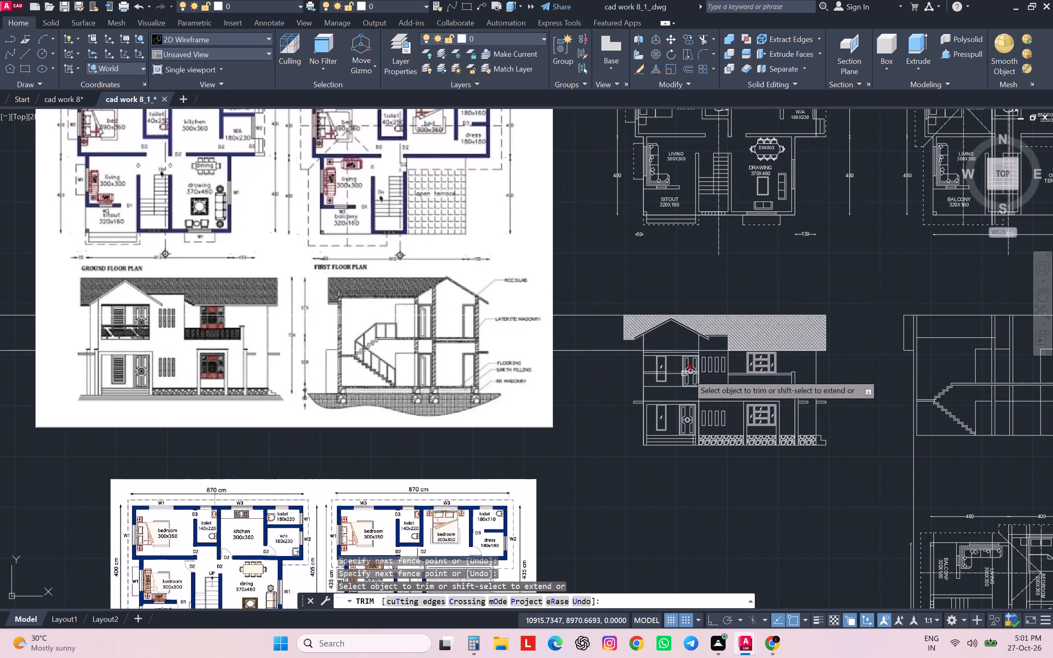
key("Escape")
key("Escape")
key("Escape")
key("Escape")
key("Escape")
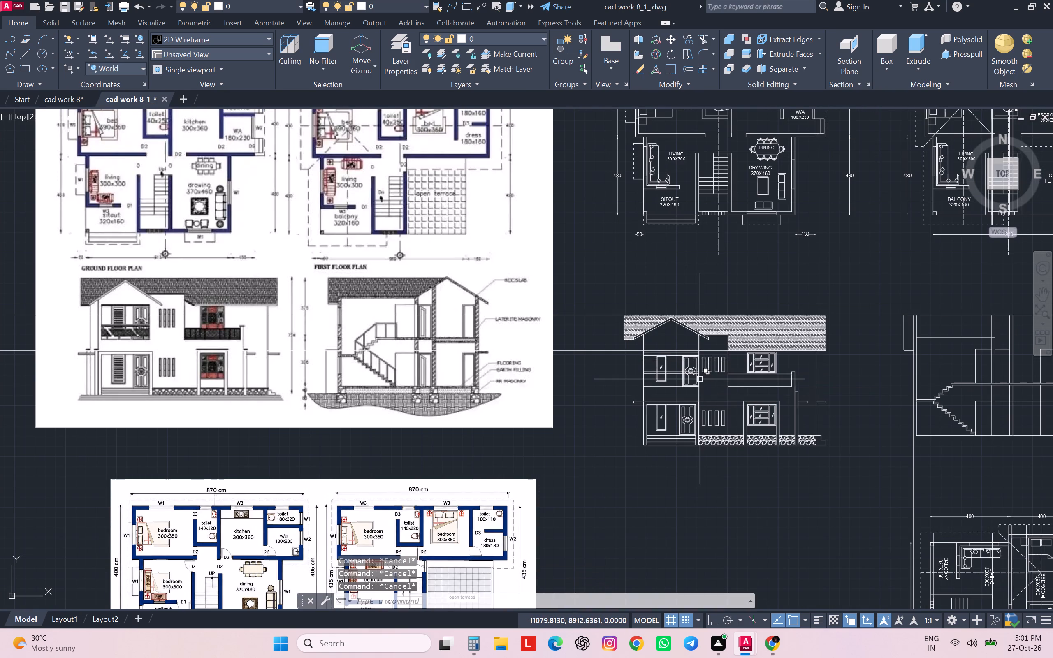
Draw a horizontal construction line through the lower eave end of the front elevation's gable roof, extending across the section.
type("XL")
key("Return")
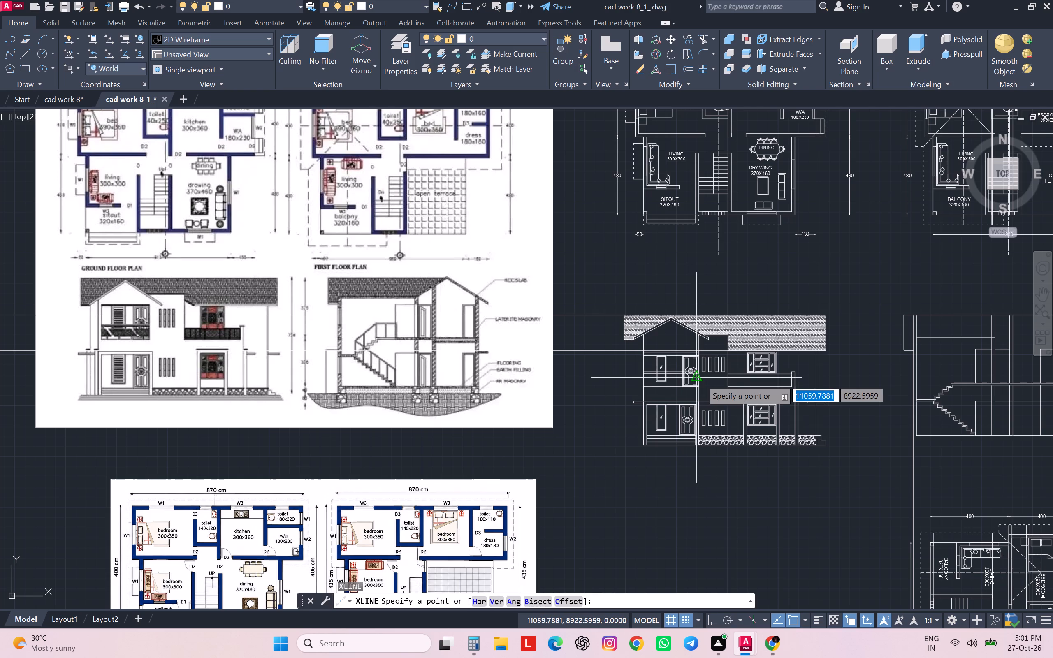
type("H")
key("space")
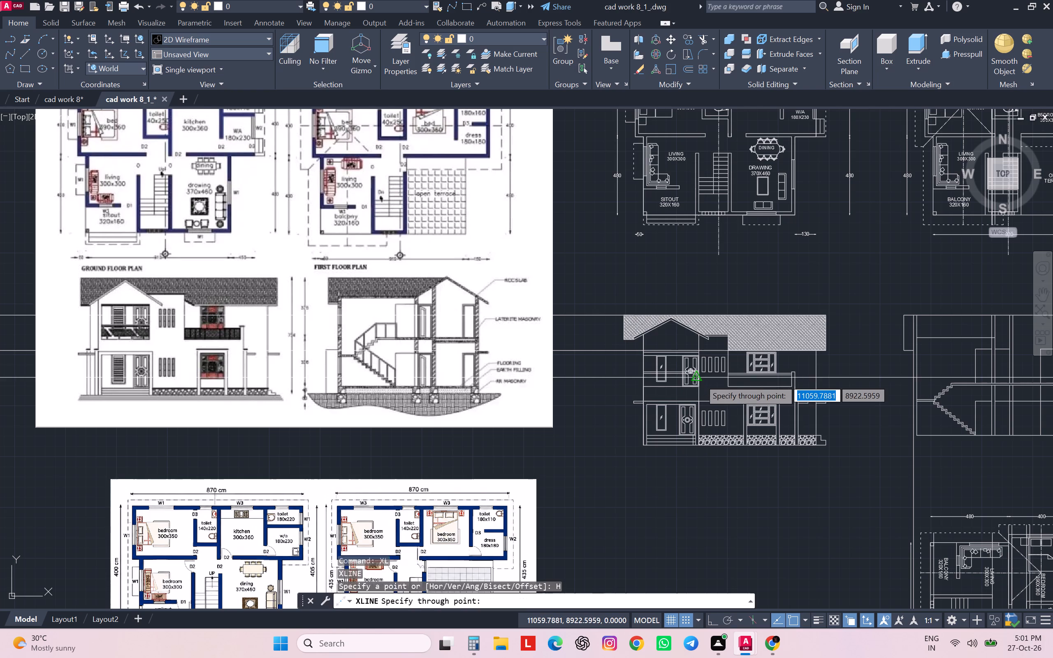
scroll(700, 379, "up", 2)
left_click(723, 279)
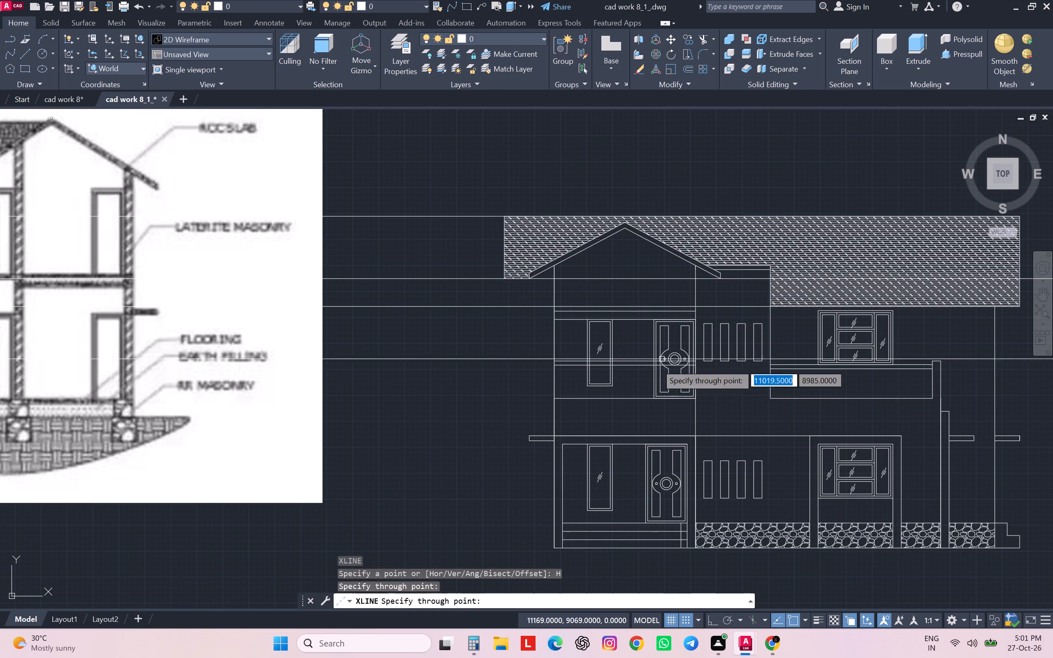
key("Escape")
key("Escape")
Offset the outer face of the section's far outer wall outward by 60 for the roof overhang.
scroll(644, 375, "down", 2)
middle_click_drag(873, 431, 763, 443)
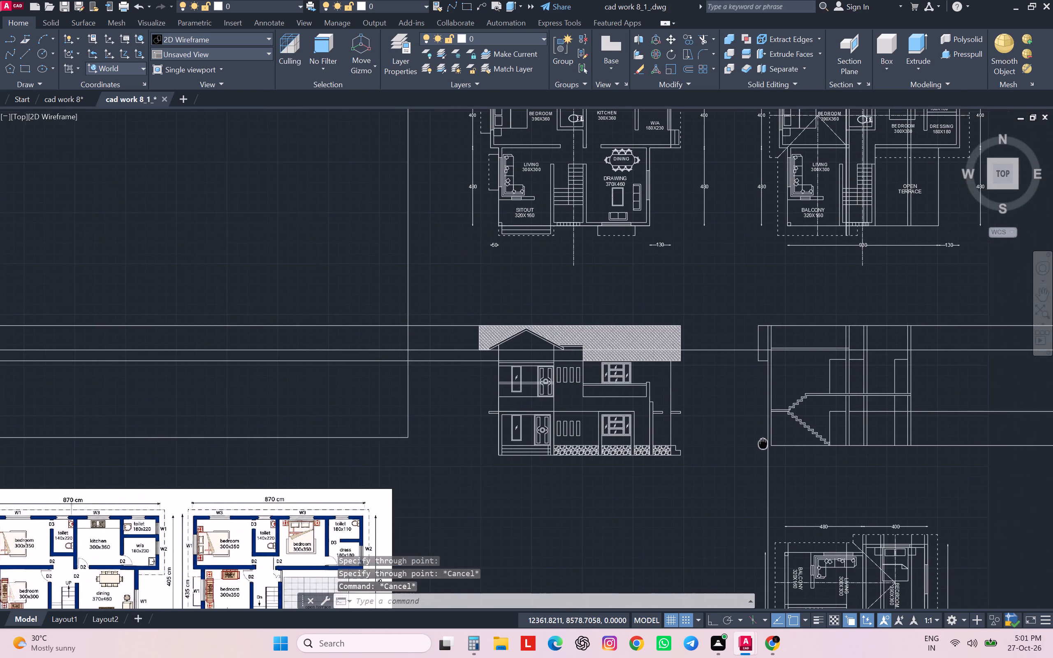
middle_click_drag(763, 443, 760, 438)
scroll(728, 424, "down", 1)
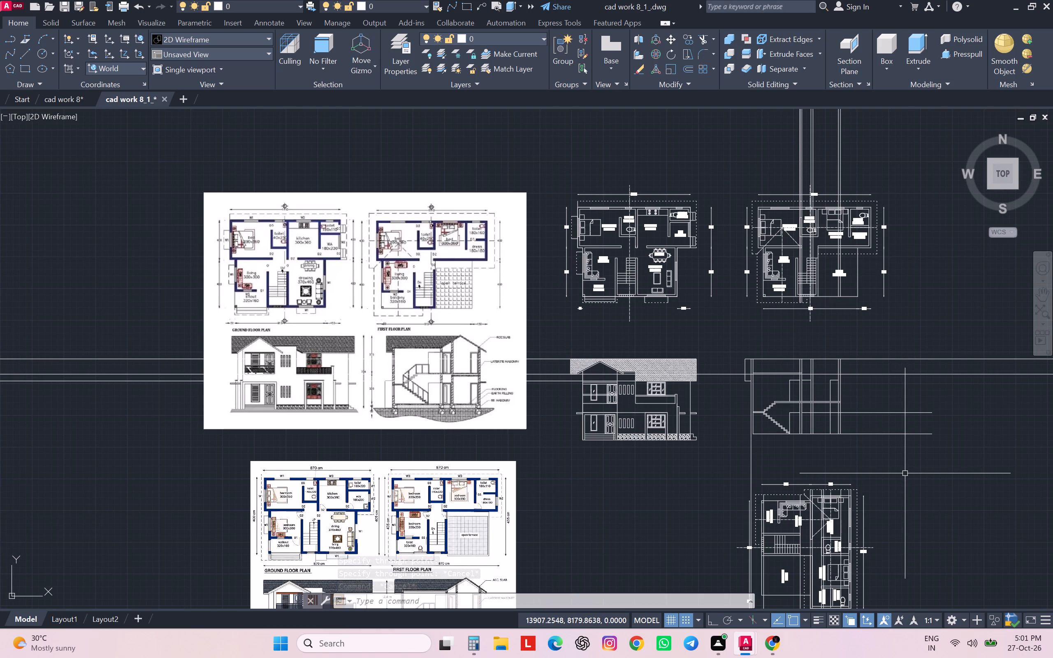
scroll(858, 380, "up", 4)
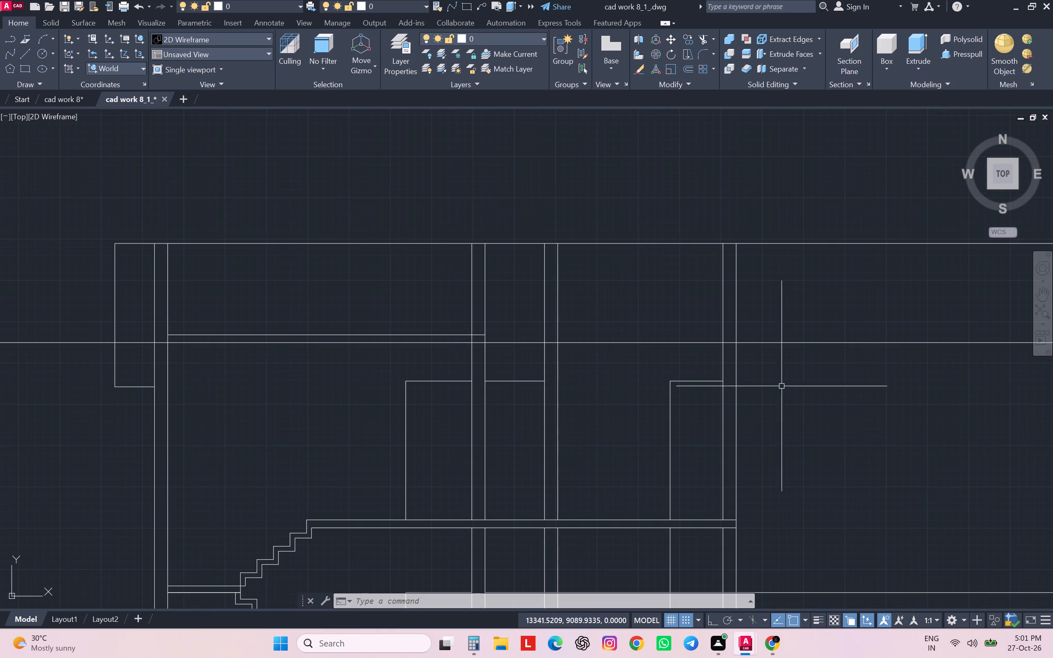
left_click(740, 391)
left_click(735, 395)
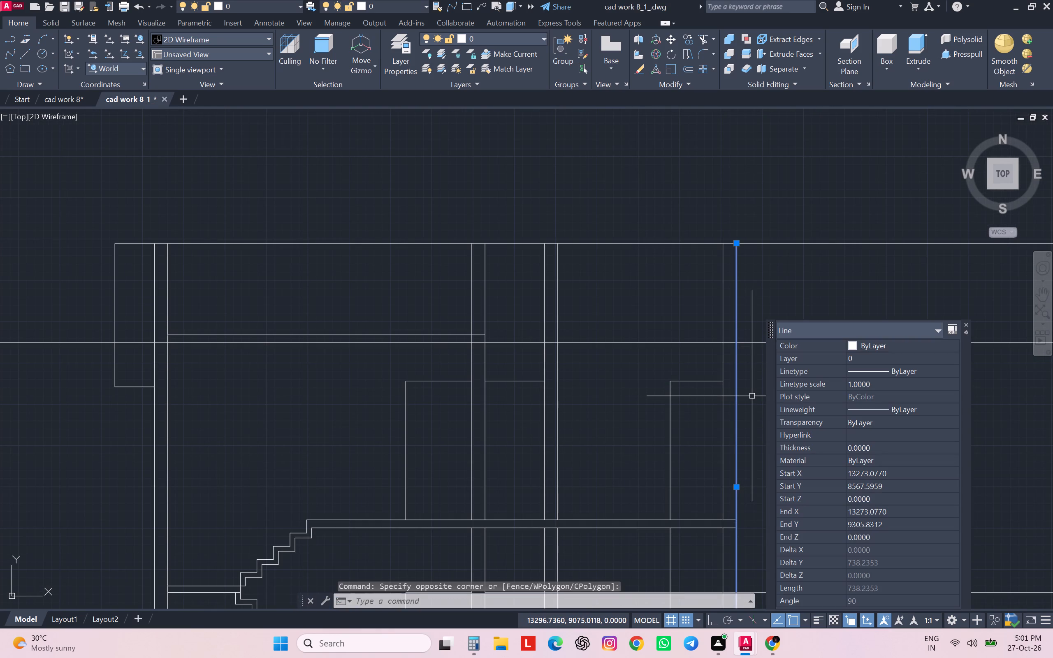
key("o")
key("Return")
type("60")
key("Return")
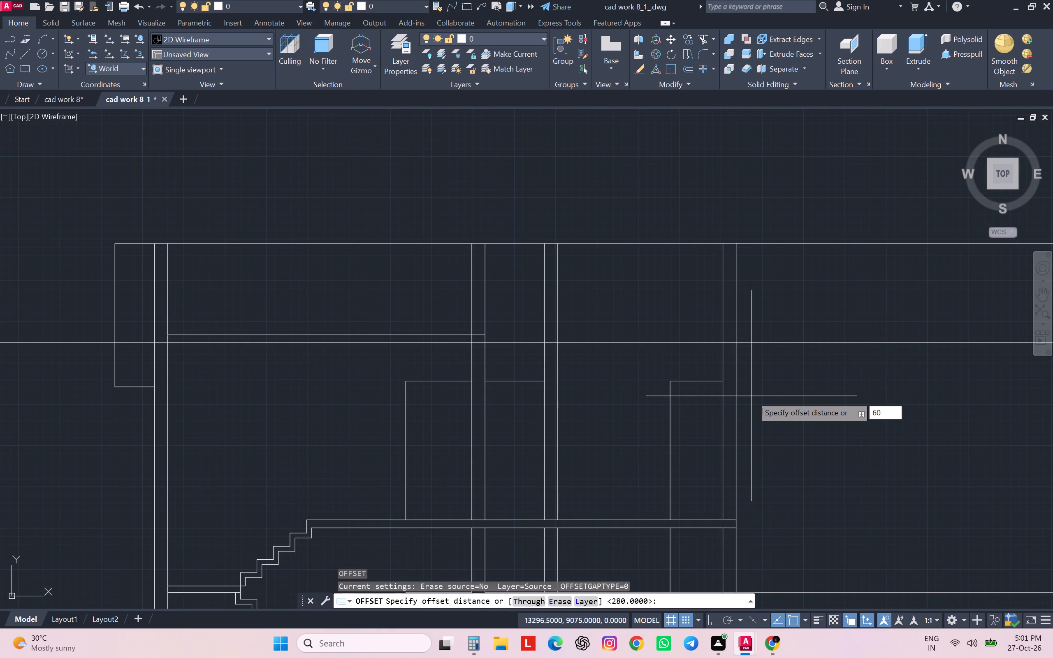
left_click(806, 426)
key("Escape")
key("Escape")
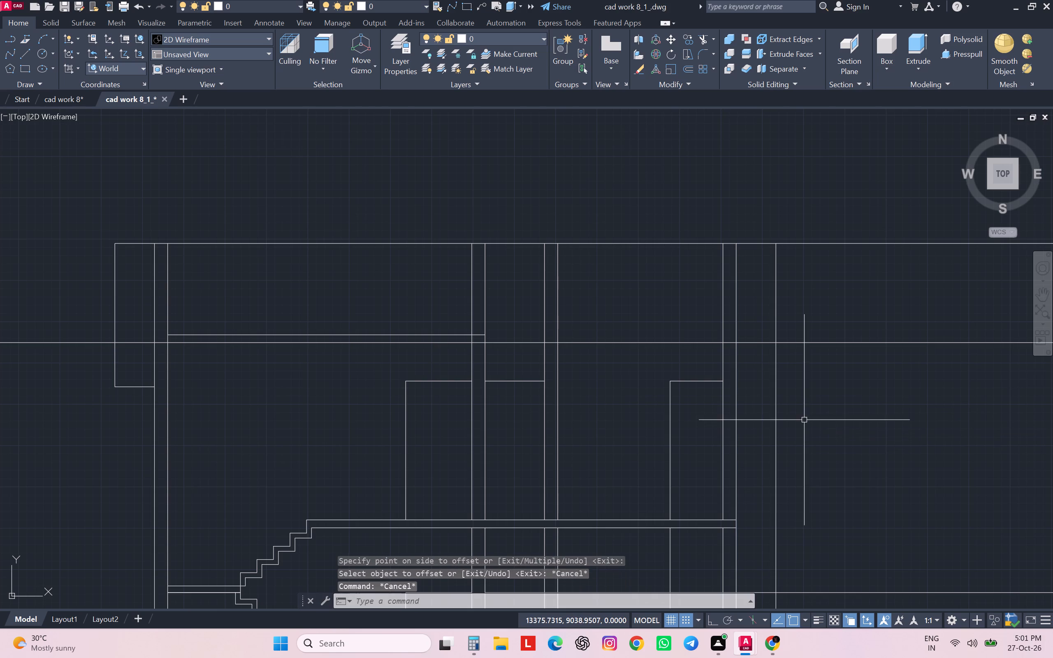
key("Escape")
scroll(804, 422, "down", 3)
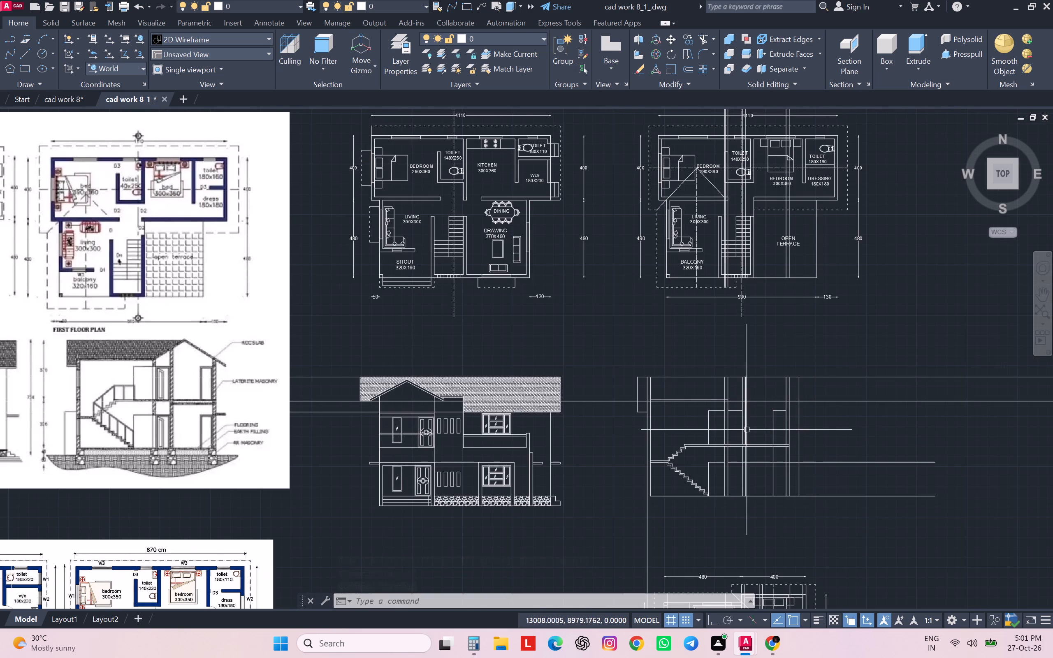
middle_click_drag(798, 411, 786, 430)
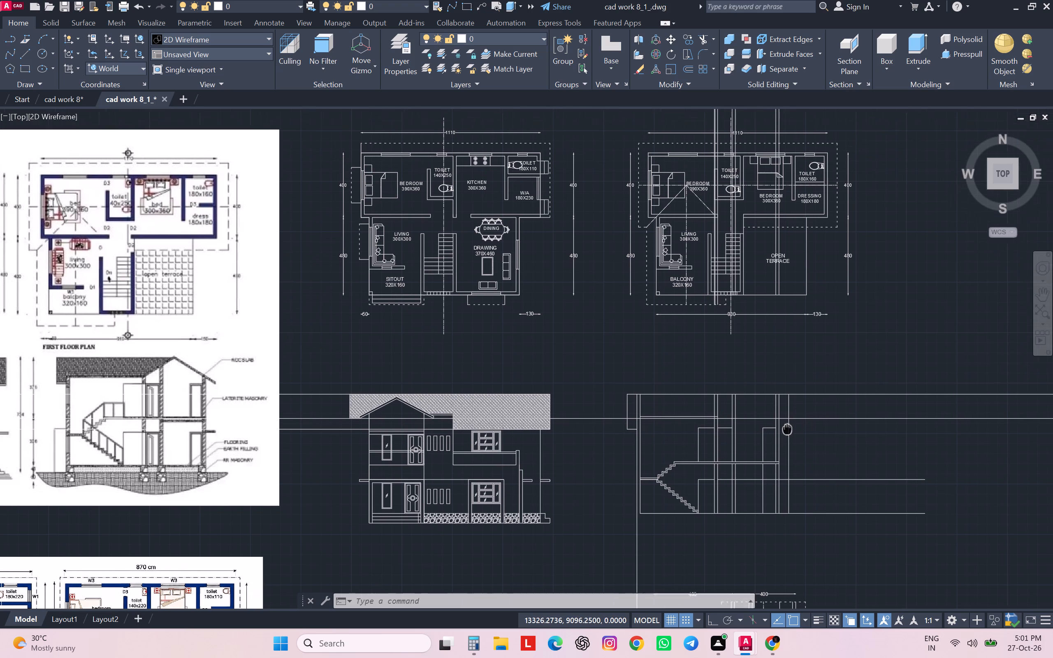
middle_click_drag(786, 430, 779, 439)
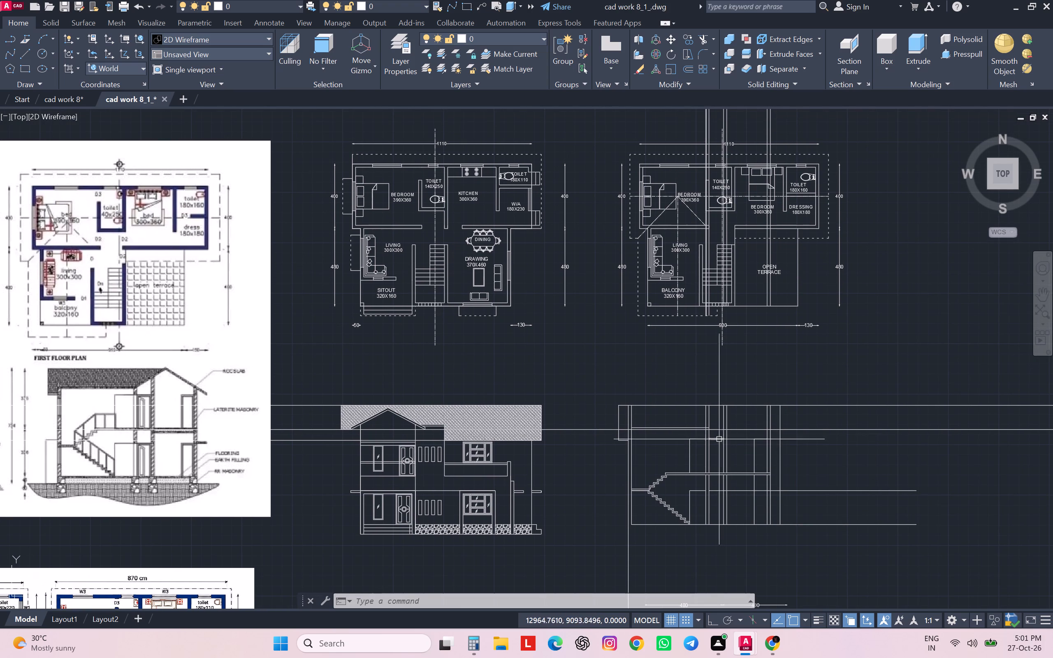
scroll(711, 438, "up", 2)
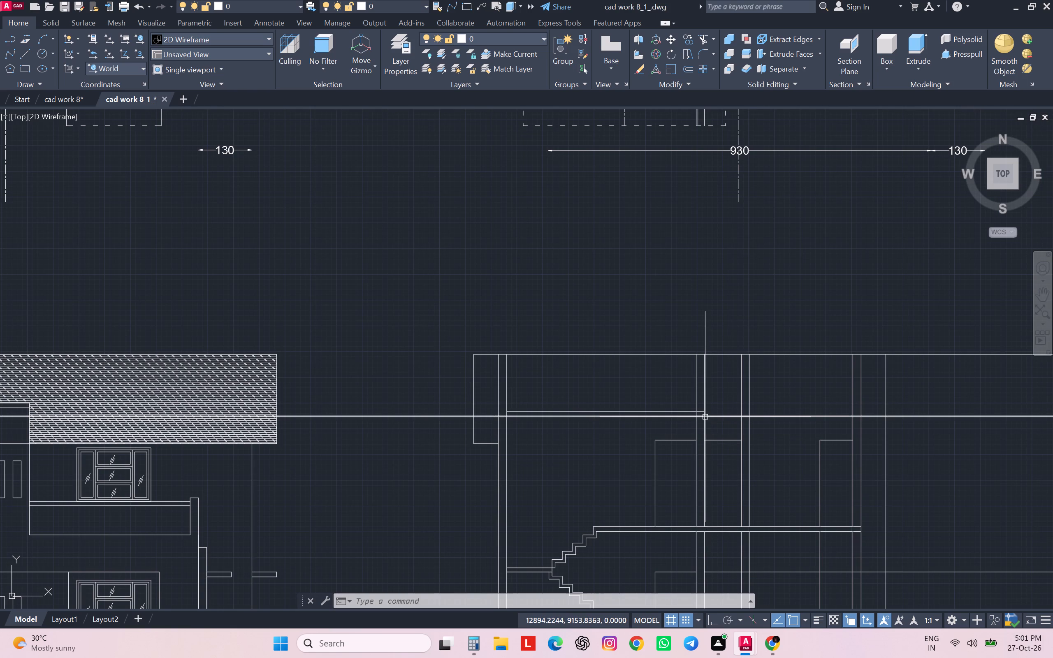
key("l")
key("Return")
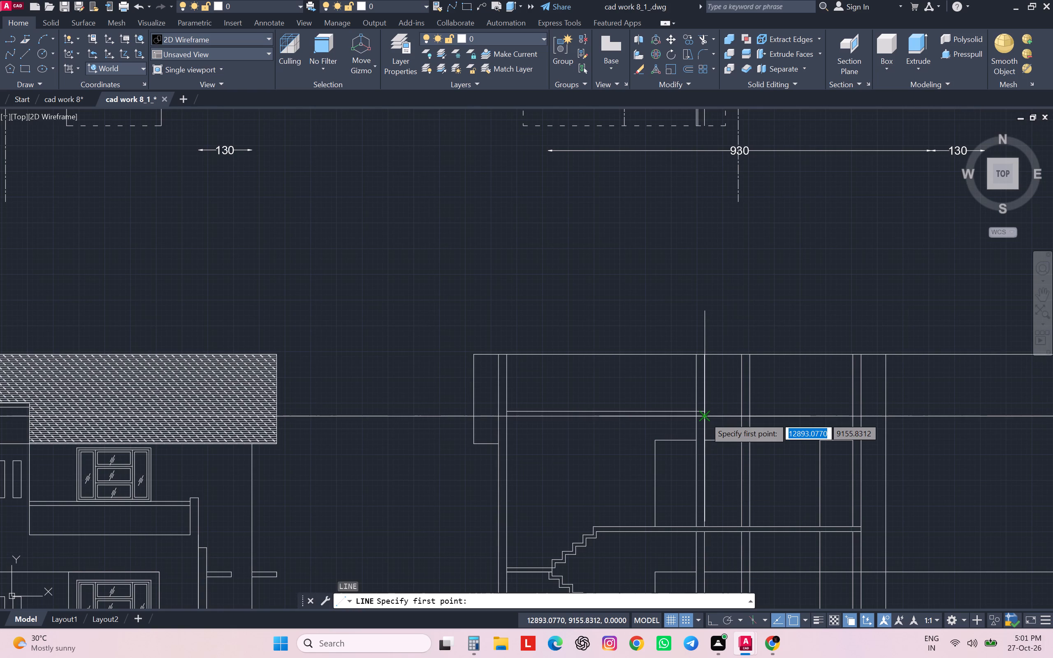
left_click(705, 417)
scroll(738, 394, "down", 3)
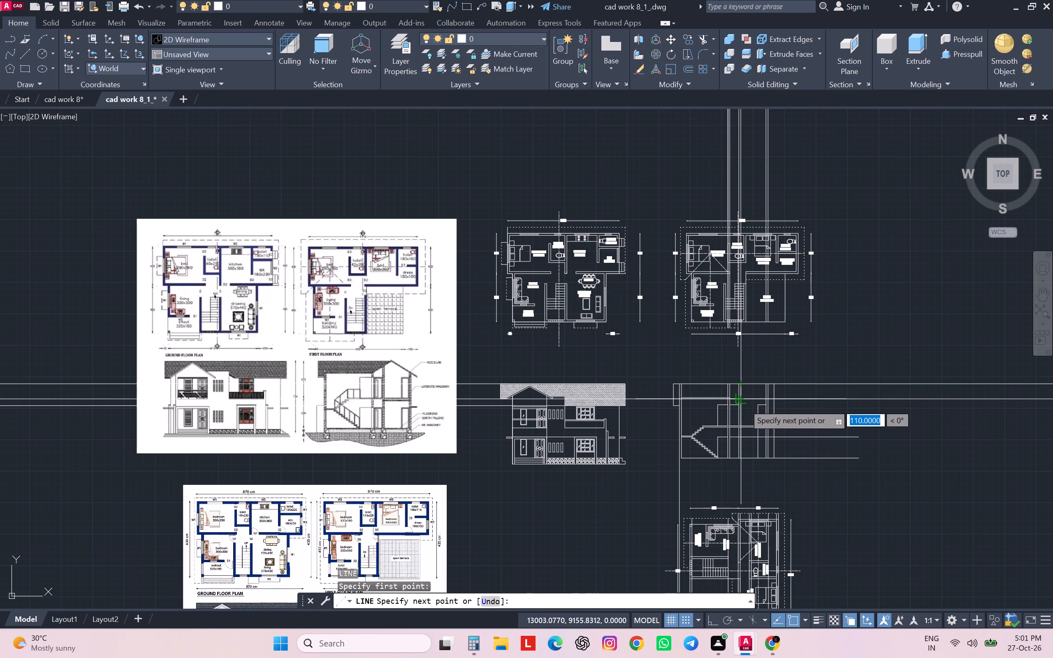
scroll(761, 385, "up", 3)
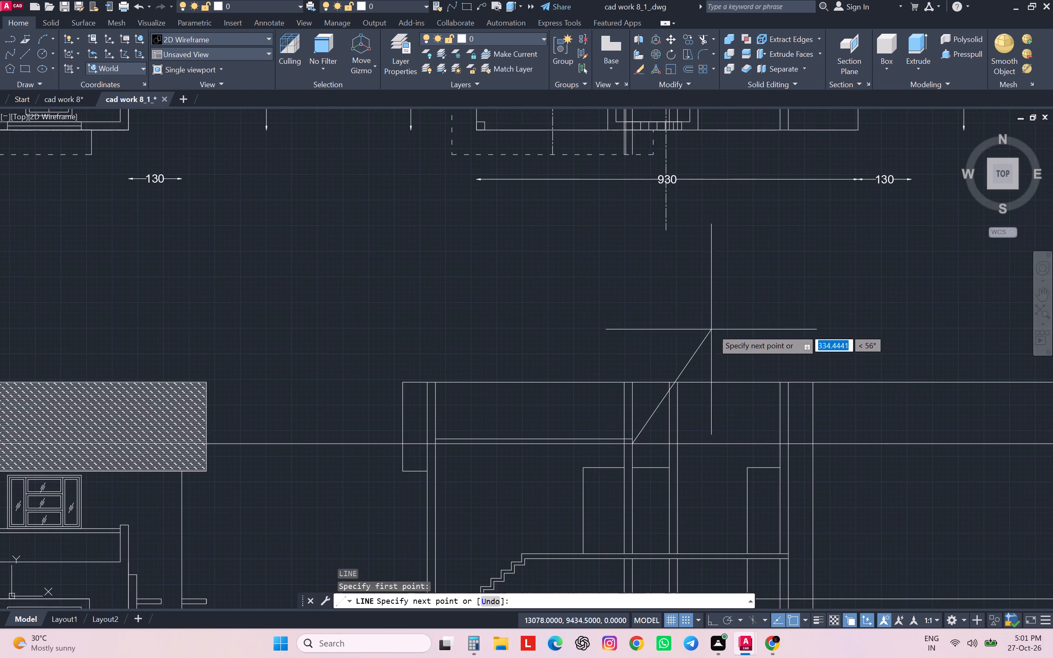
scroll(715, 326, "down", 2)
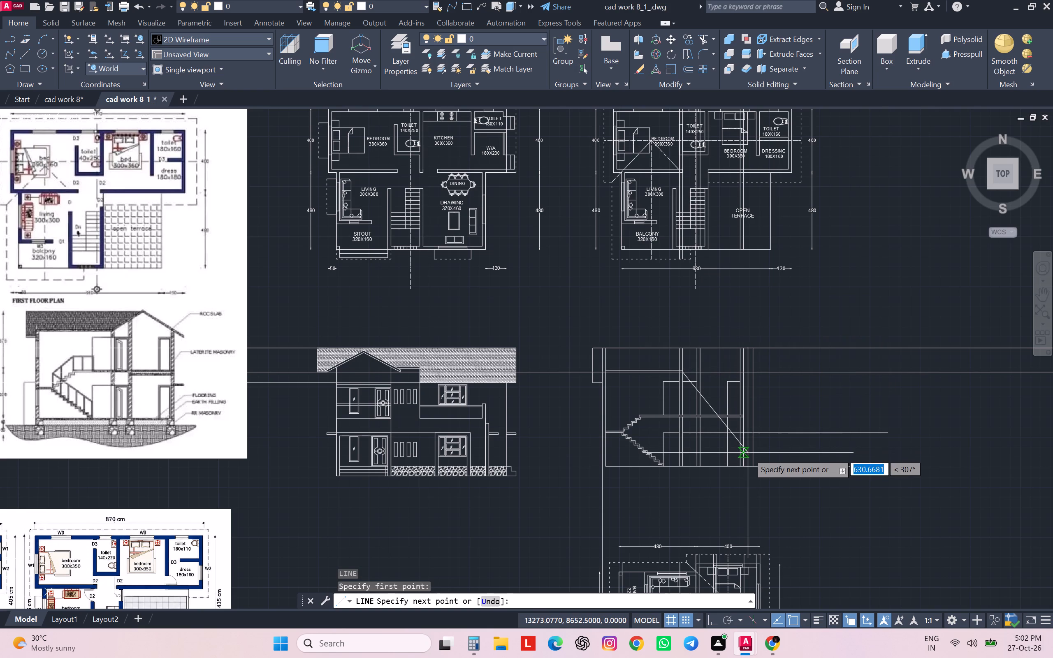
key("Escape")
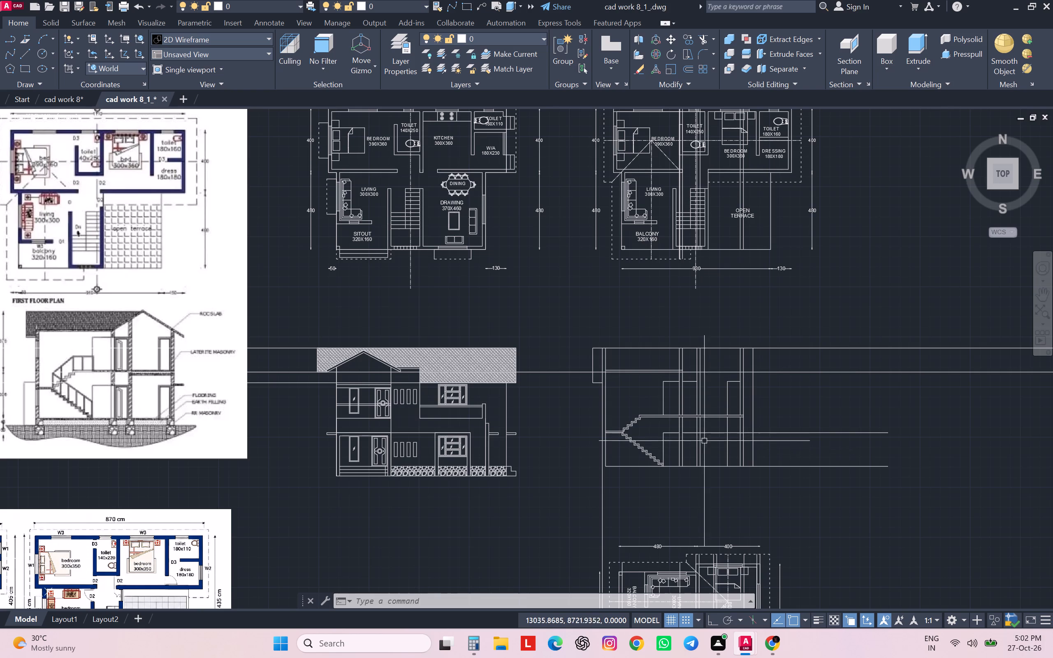
Draw a vertical line about 122 long from the inner apex of the elevation's gable down to the eave-level construction line.
scroll(377, 372, "up", 2)
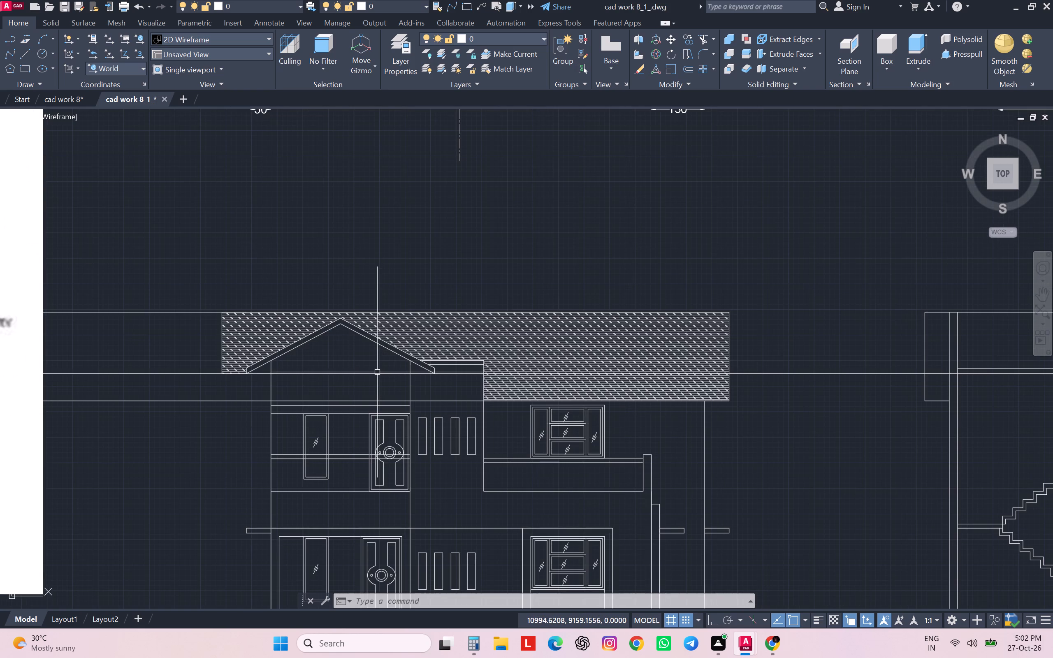
key("l")
key("Return")
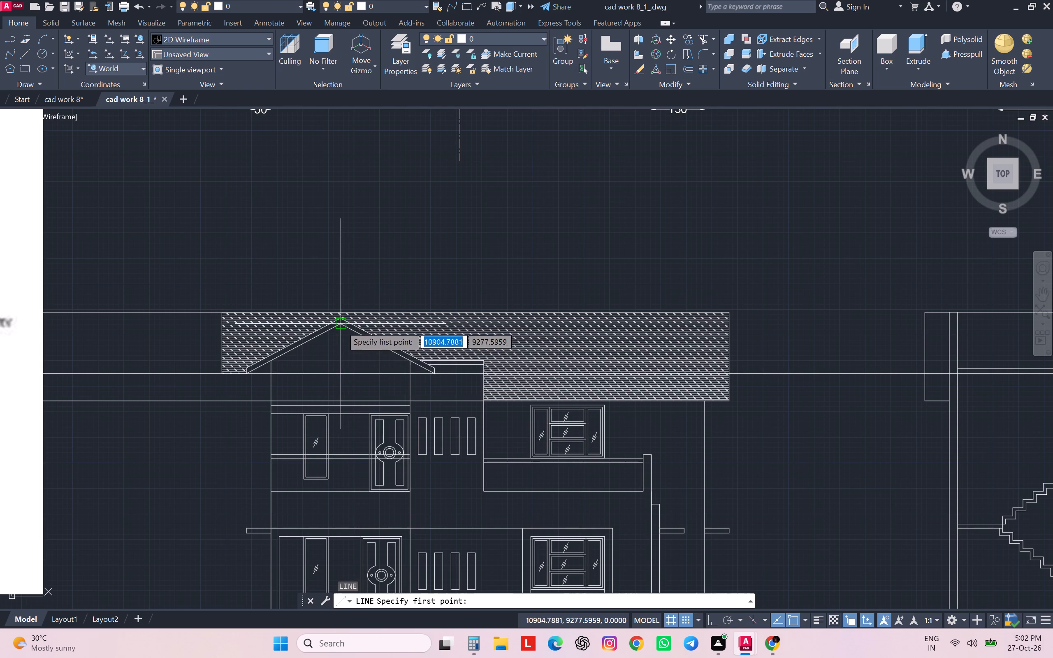
scroll(341, 324, "up", 4)
left_click(334, 319)
scroll(341, 313, "down", 3)
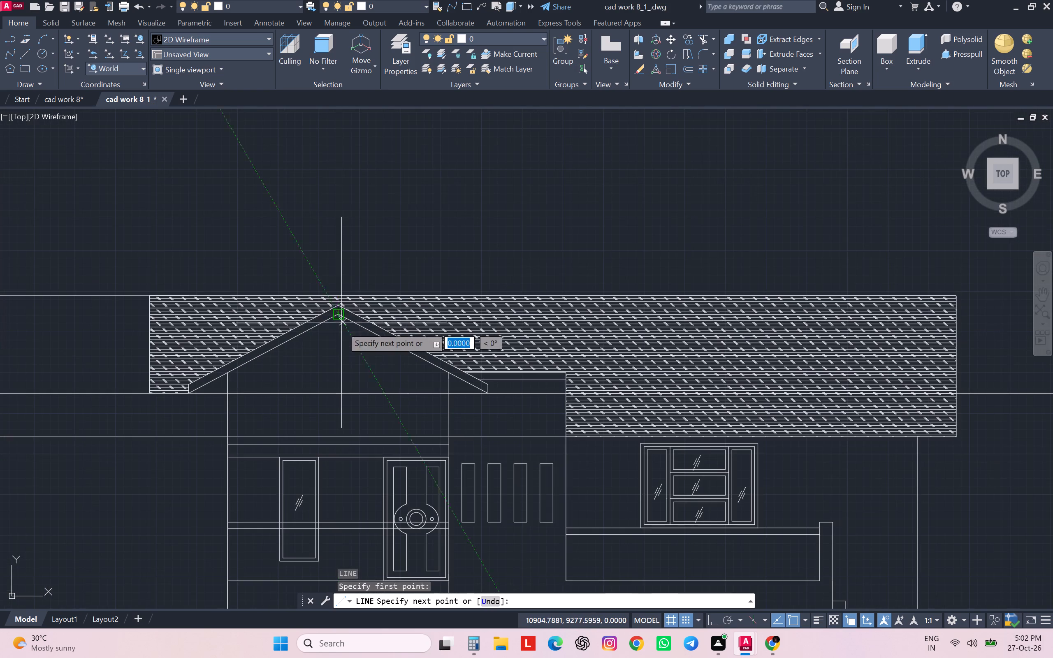
left_click(342, 390)
key("Escape")
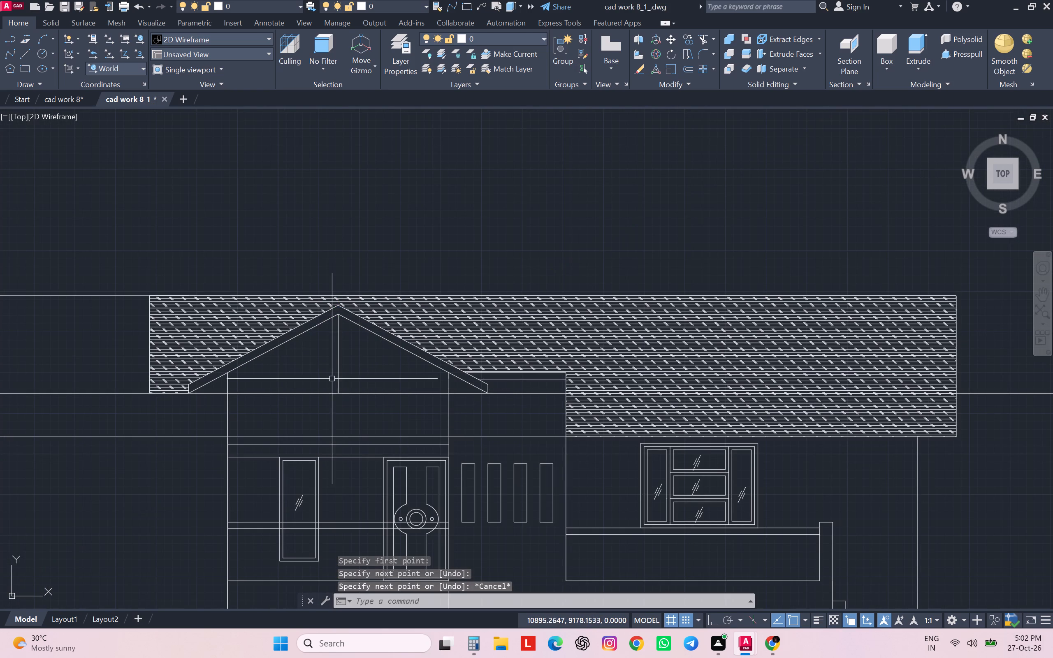
Trim the first-floor slab's top line within the first interior wall and within the far outer wall.
scroll(342, 378, "down", 3)
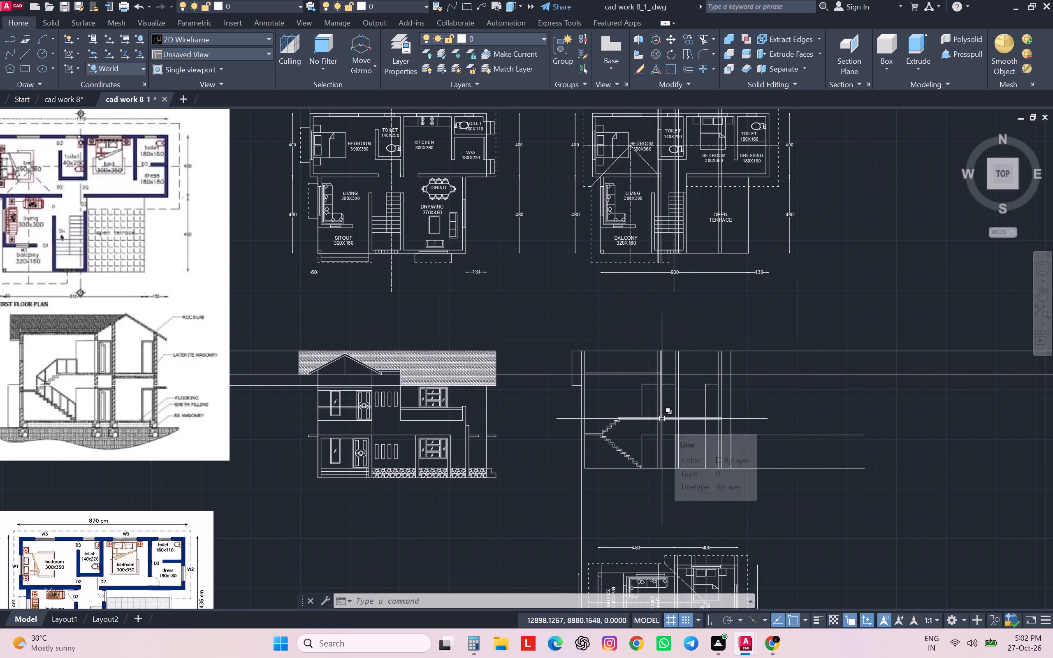
scroll(684, 422, "up", 2)
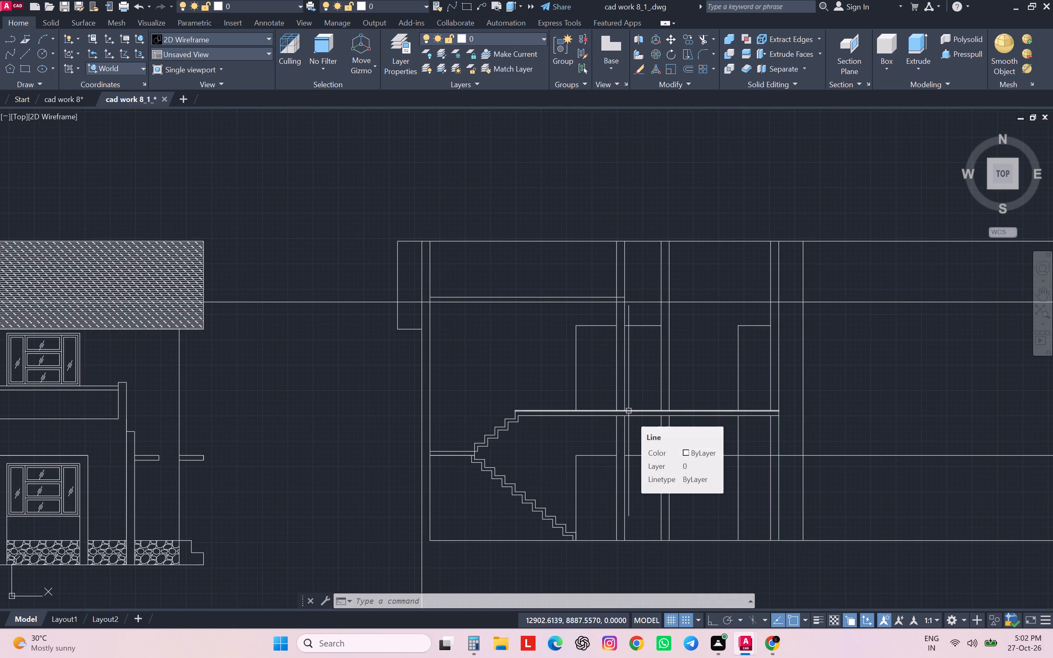
type("TR")
key("space")
scroll(624, 411, "up", 1)
scroll(624, 411, "down", 1)
scroll(624, 411, "up", 1)
left_click(617, 412)
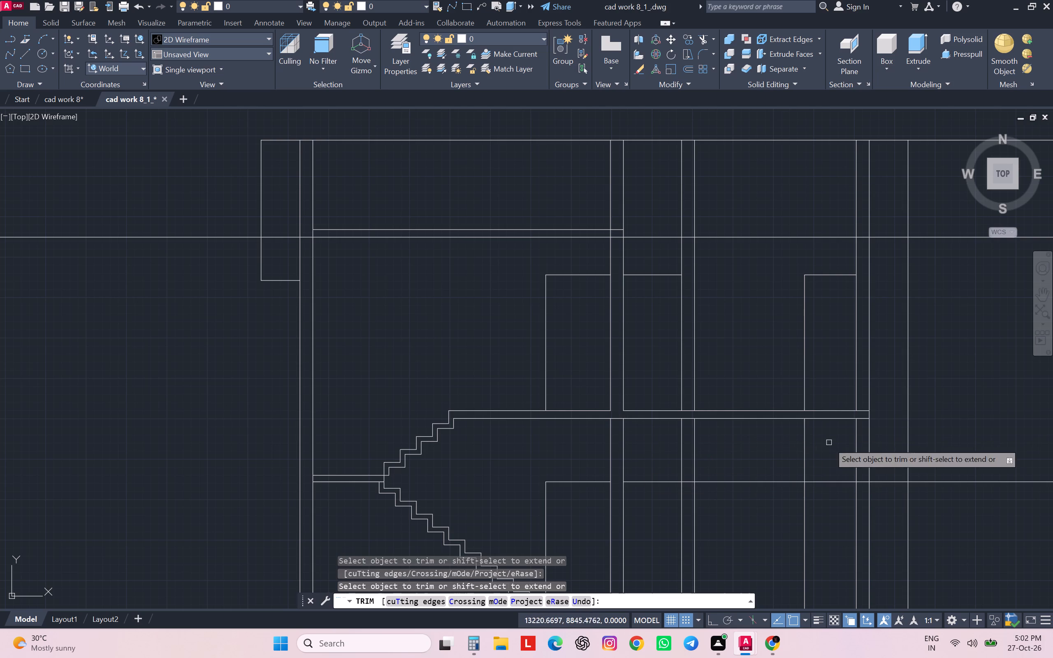
left_click(866, 413)
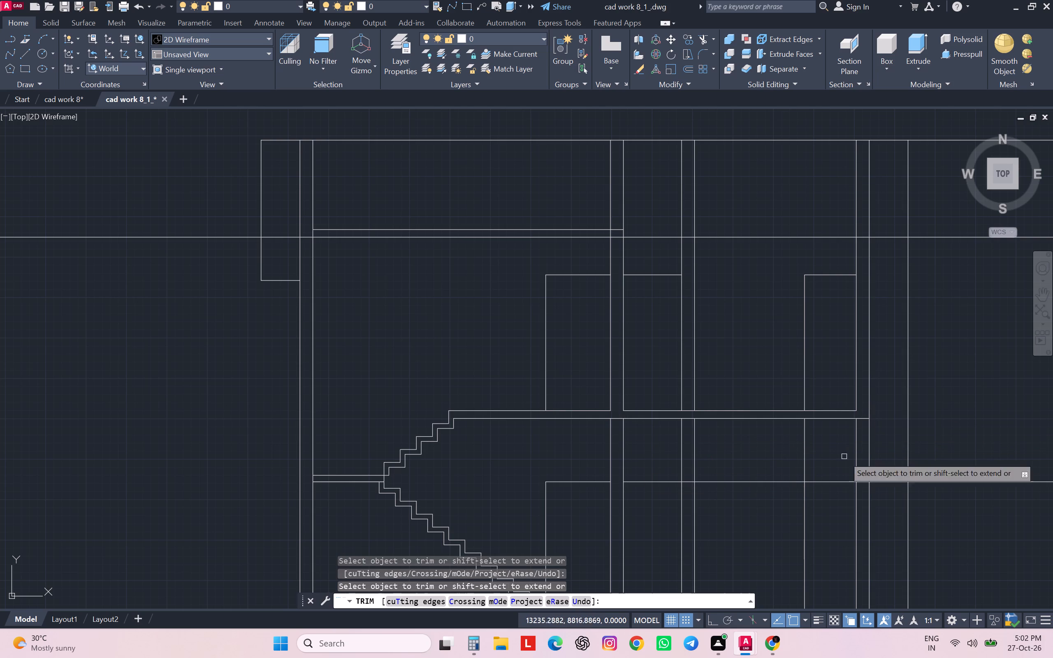
key("Escape")
key("Escape")
key("Escape")
Move the gable-height vertical line by its lower end onto the section's eave-level line, between the second interior wall and far outer wall.
scroll(811, 443, "down", 2)
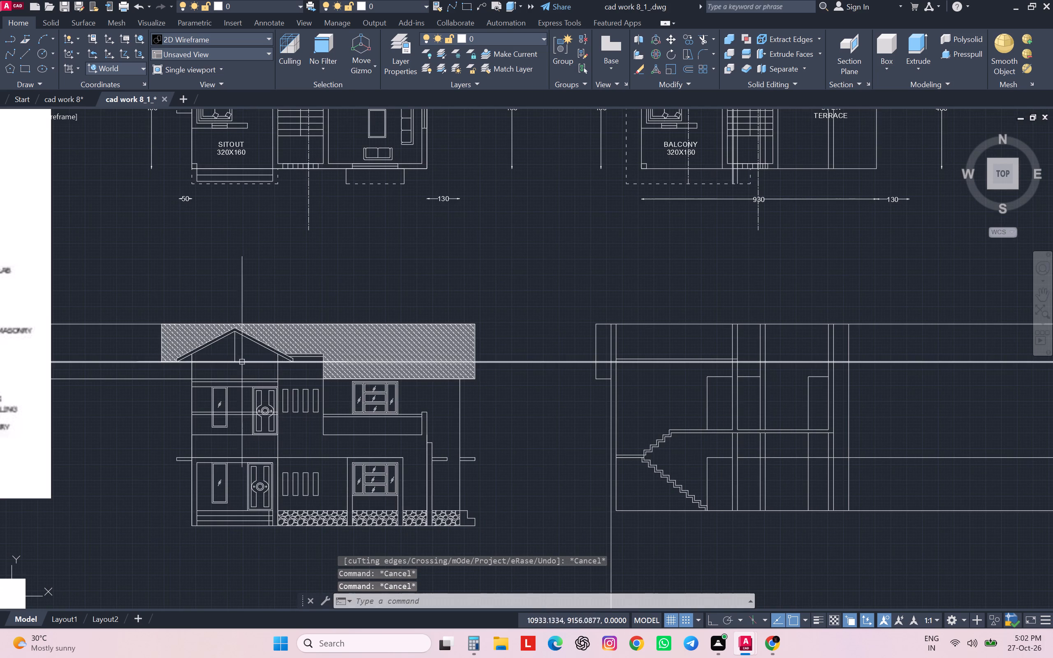
left_click(234, 354)
key("m")
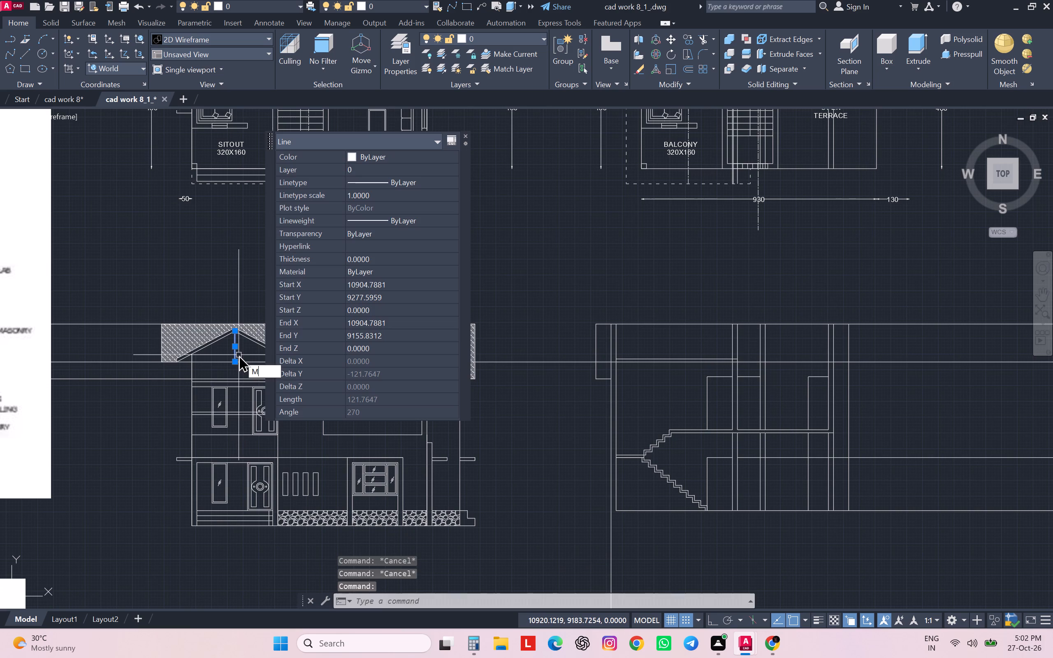
key("Return")
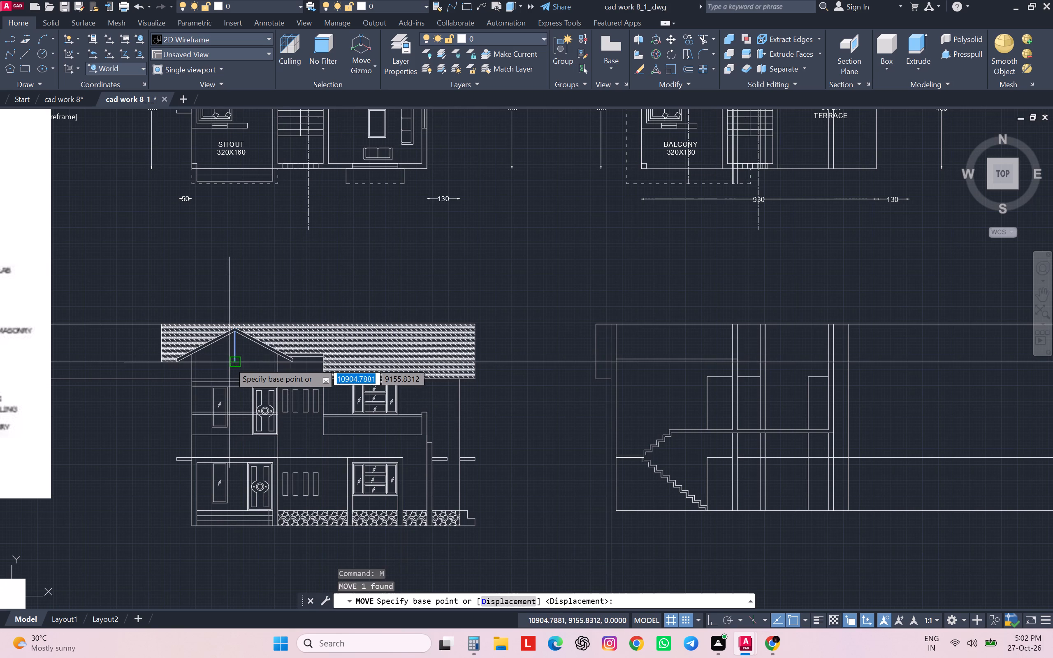
left_click(230, 362)
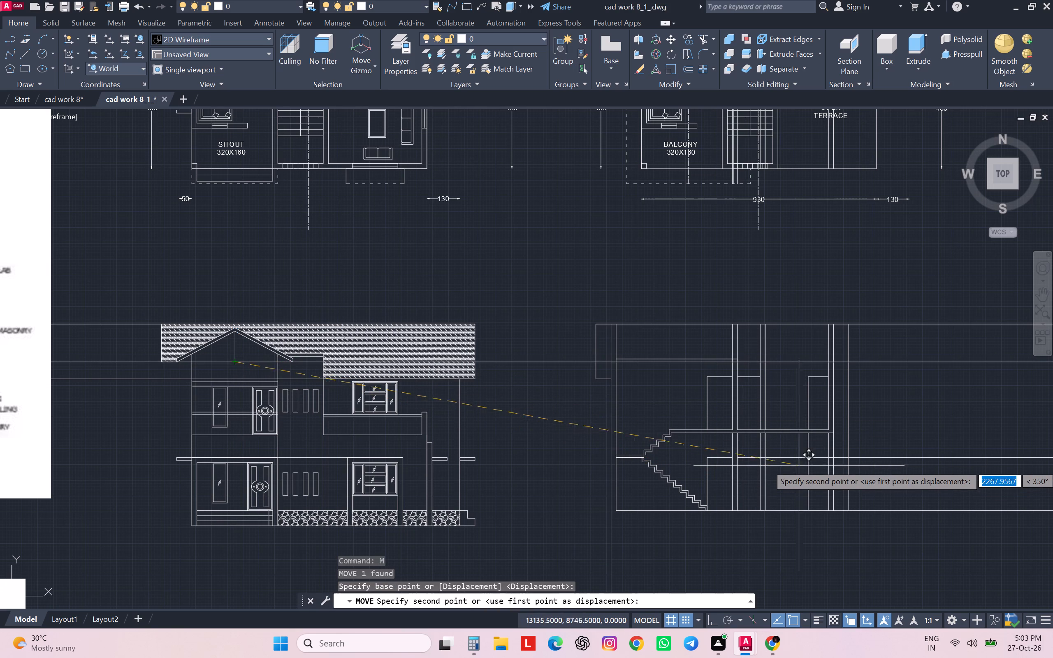
scroll(794, 438, "up", 2)
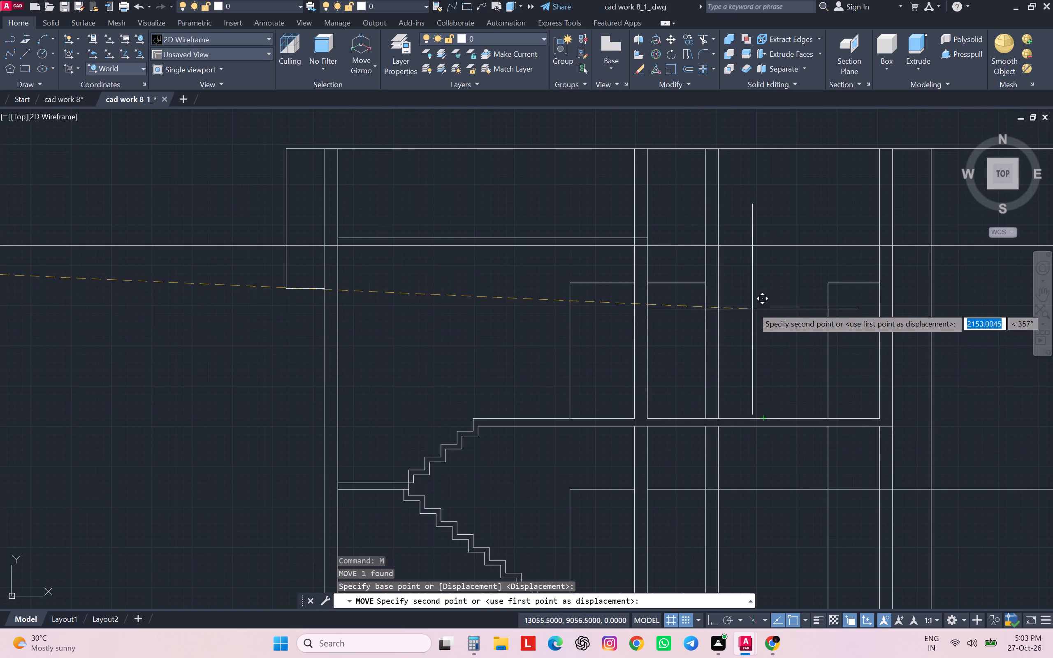
left_click(750, 245)
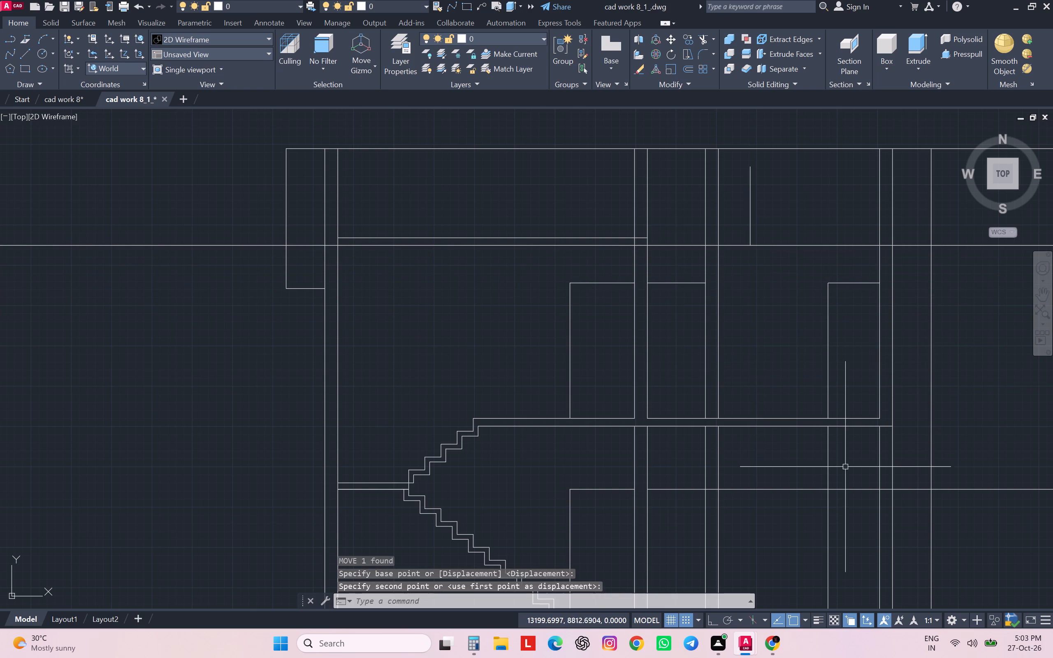
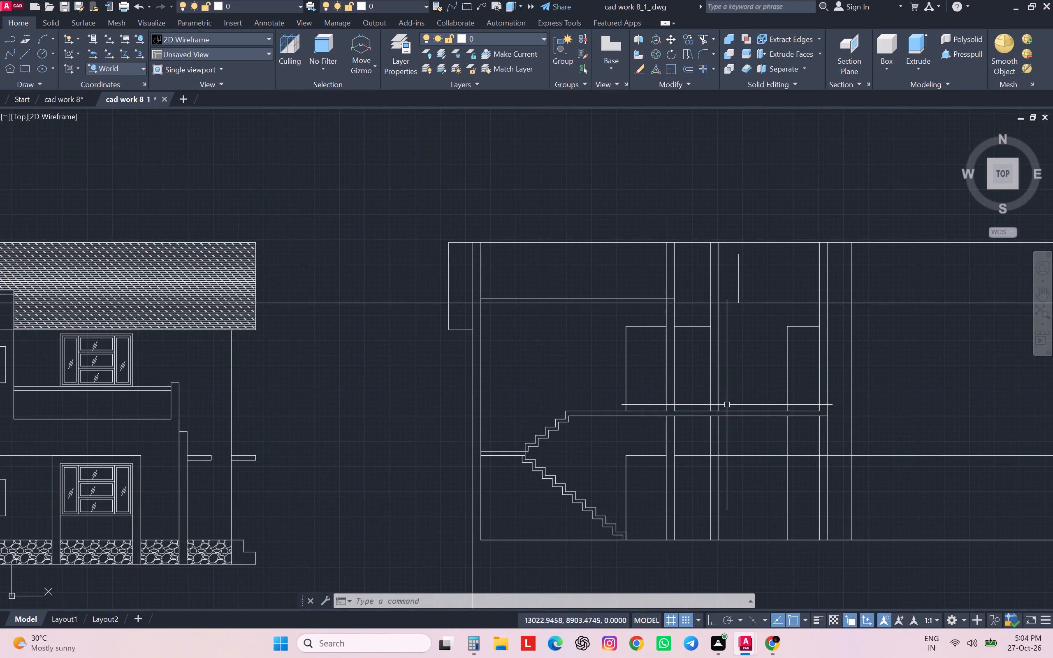
Draw the gable's two slope lines from the first interior wall at eave level, over the vertical line's top, to the far outer wall's outer face.
key("l")
key("Return")
scroll(725, 405, "down", 2)
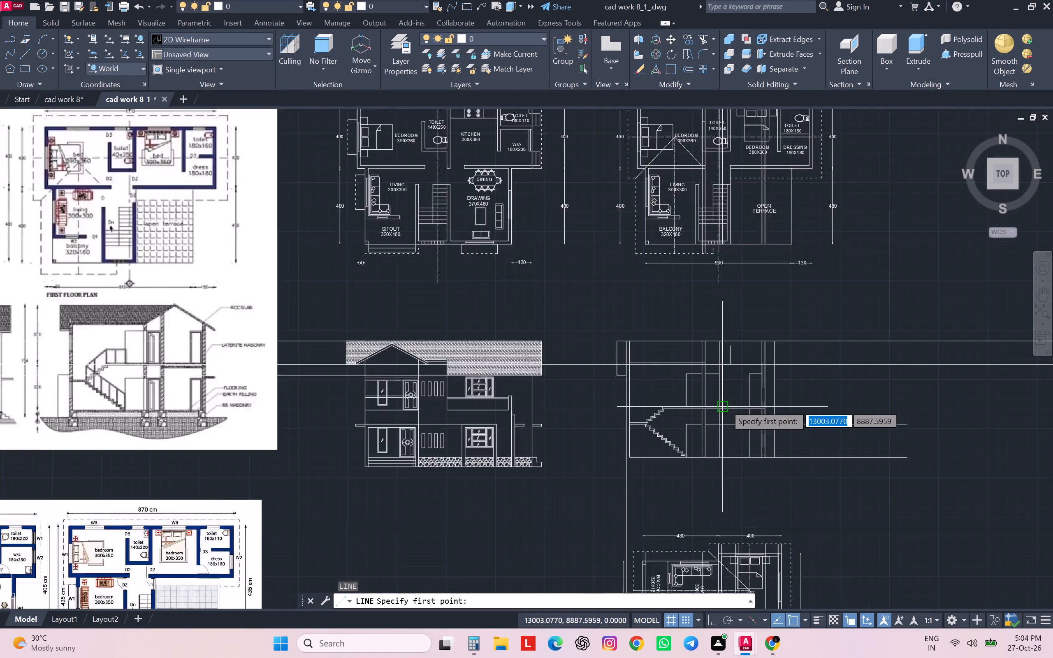
scroll(725, 405, "down", 1)
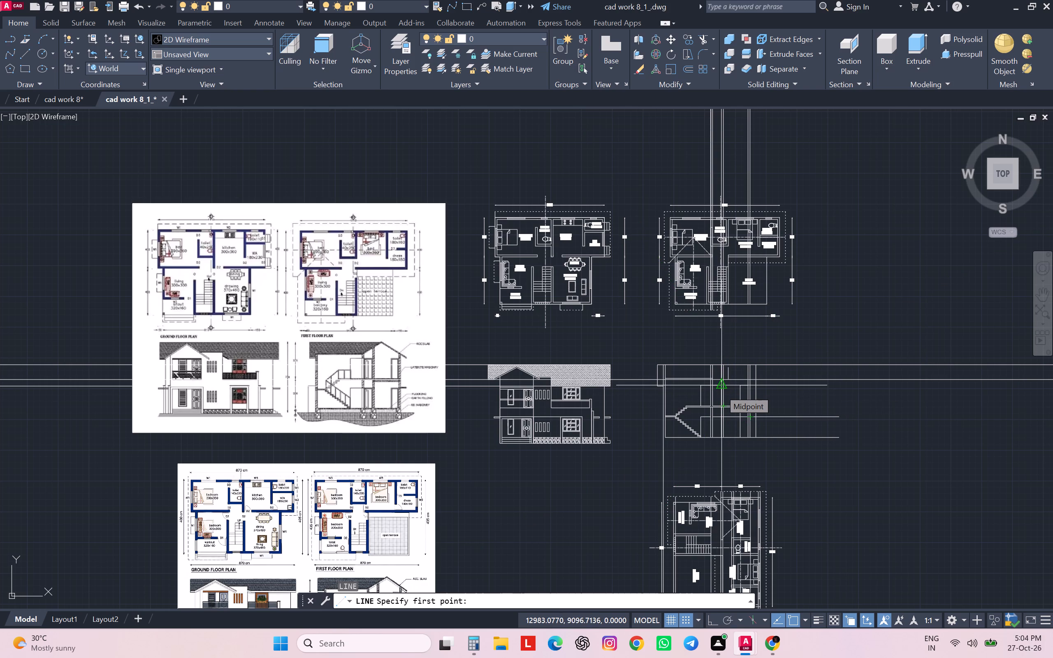
scroll(719, 389, "up", 2)
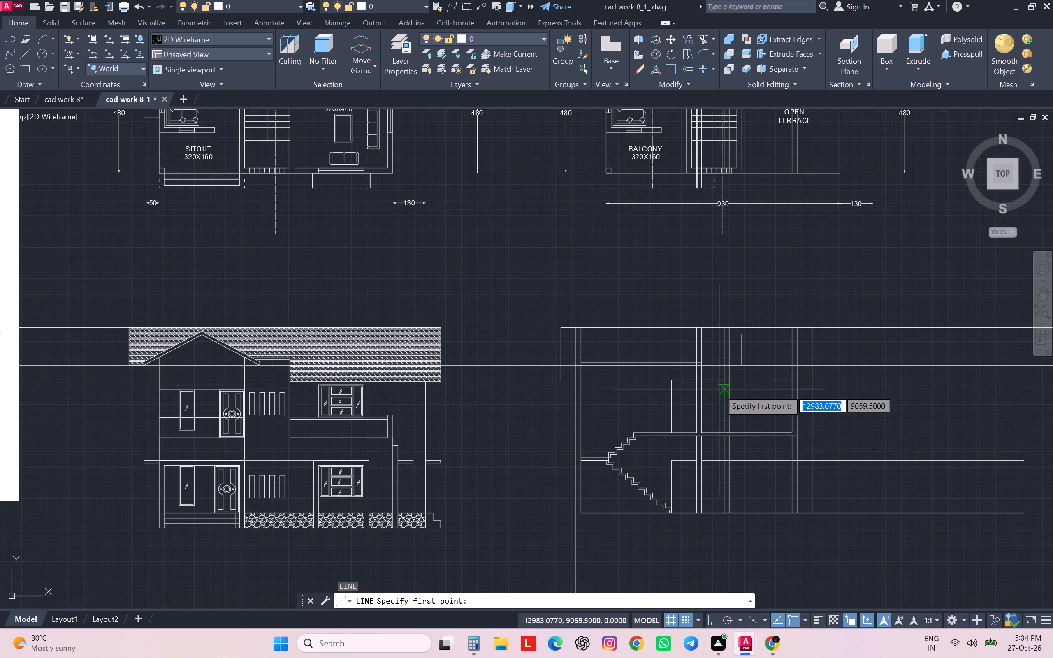
left_click(696, 368)
left_click(738, 339)
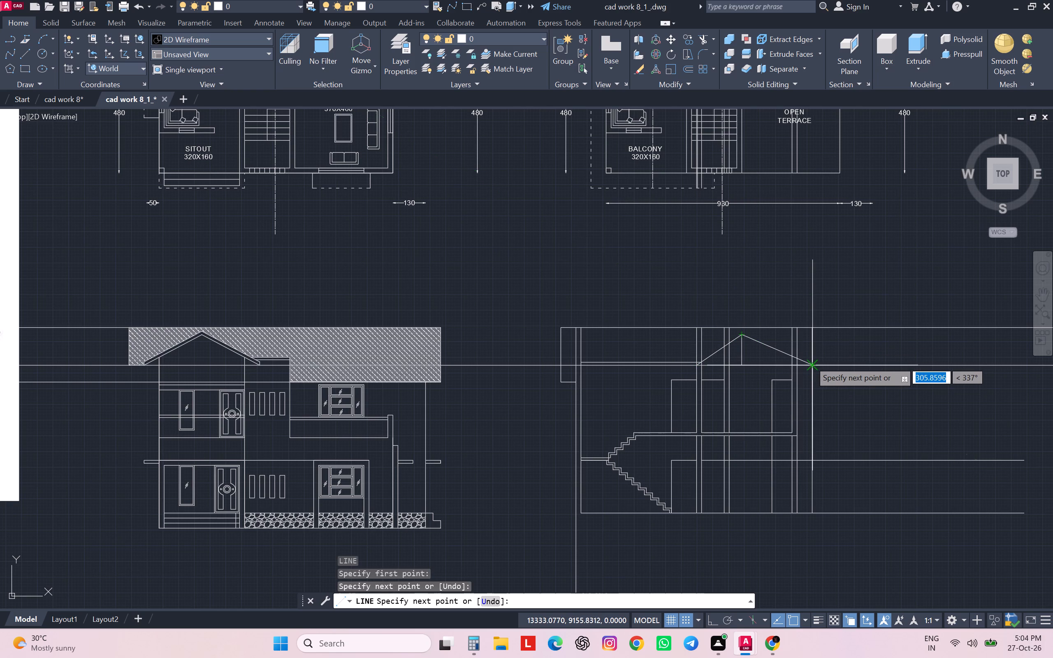
left_click(798, 363)
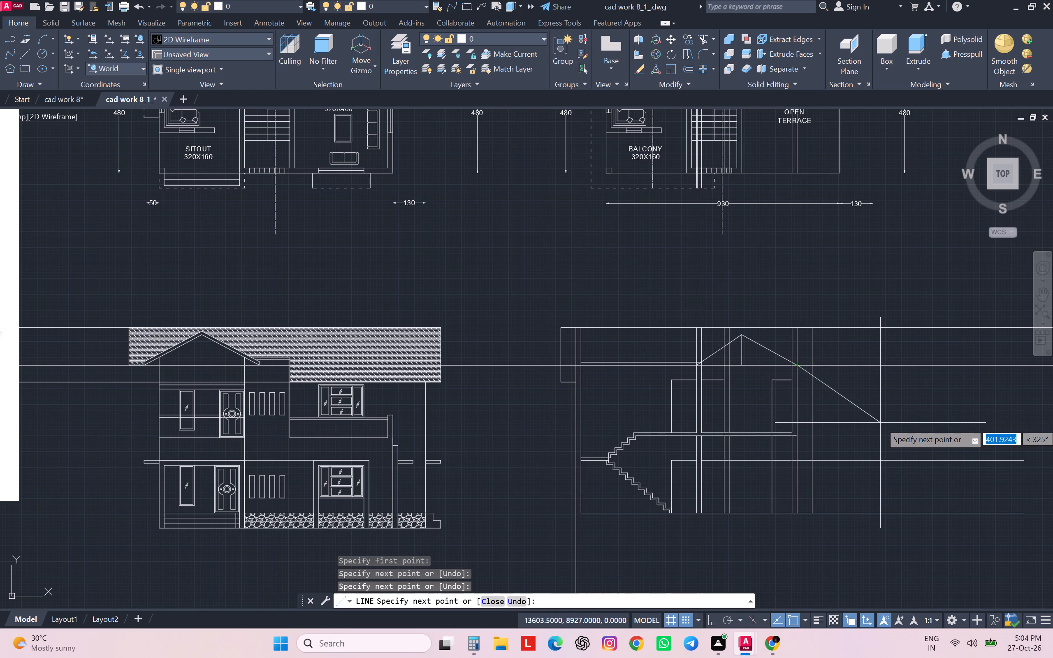
scroll(817, 376, "up", 2)
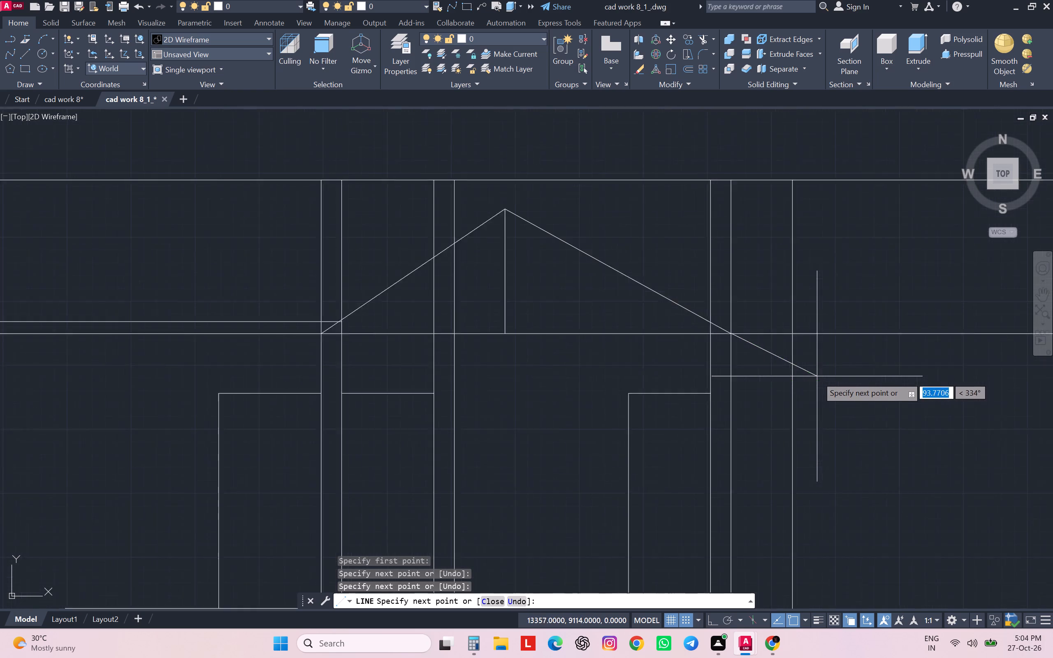
scroll(817, 376, "up", 2)
key("Escape")
key("Escape")
key("Escape")
key("Escape")
Extend the far gable slope line down to the vertical roof-overhang line.
type("EX")
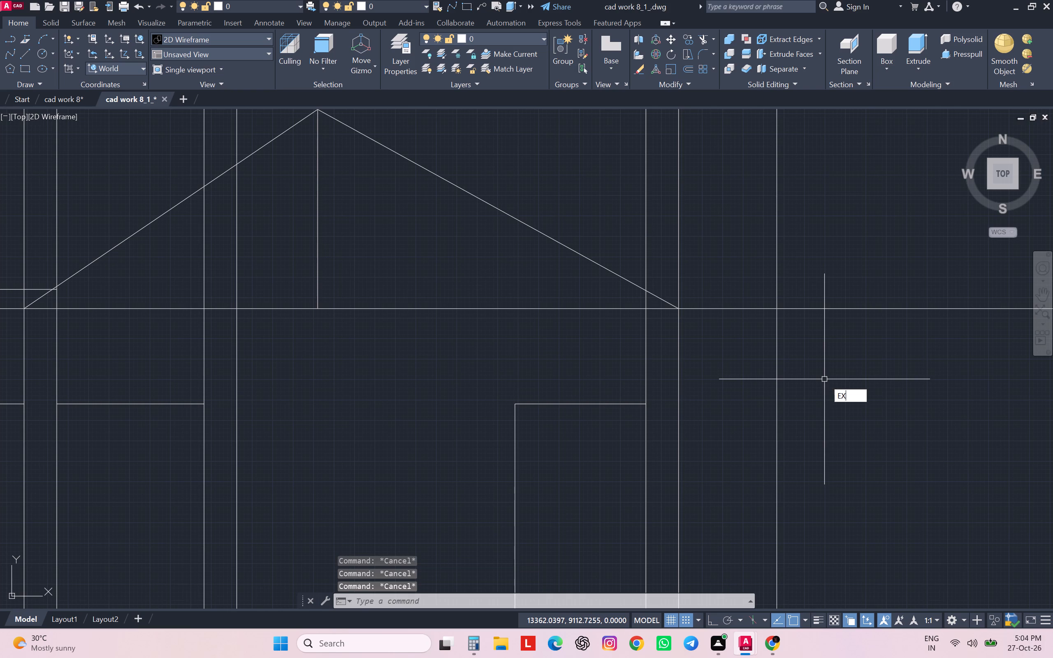
key("space")
left_click(663, 301)
key("Escape")
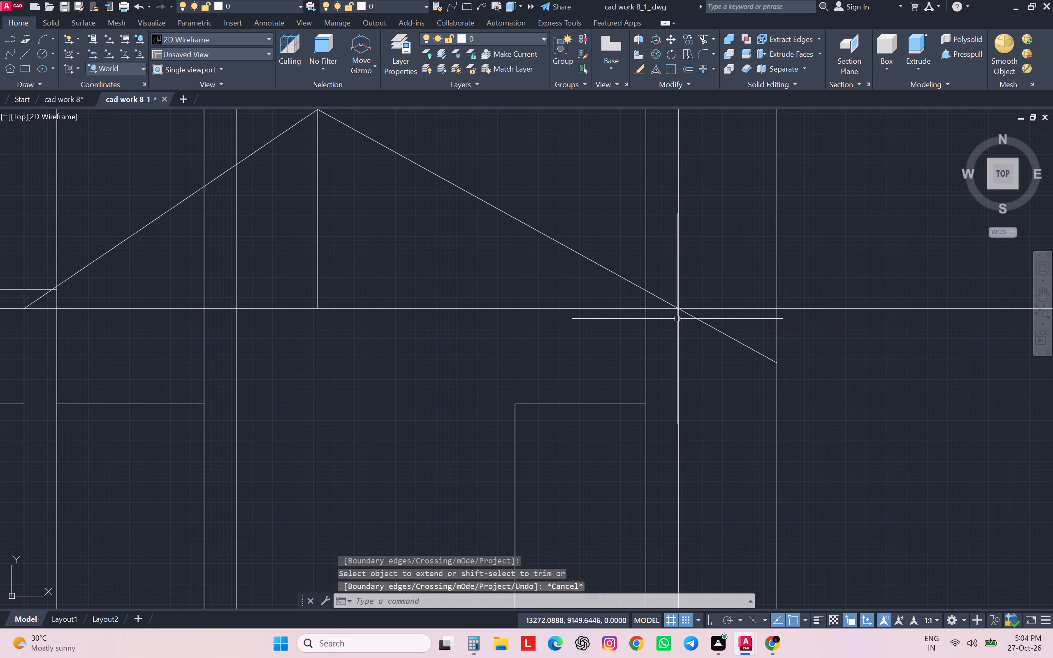
key("Escape")
key("Escape")
key("Escape")
key("Escape")
Offset both gable slope lines outward by 12 for the roof slab thickness.
key("o")
key("Return")
type("12")
key("Return")
left_click(705, 324)
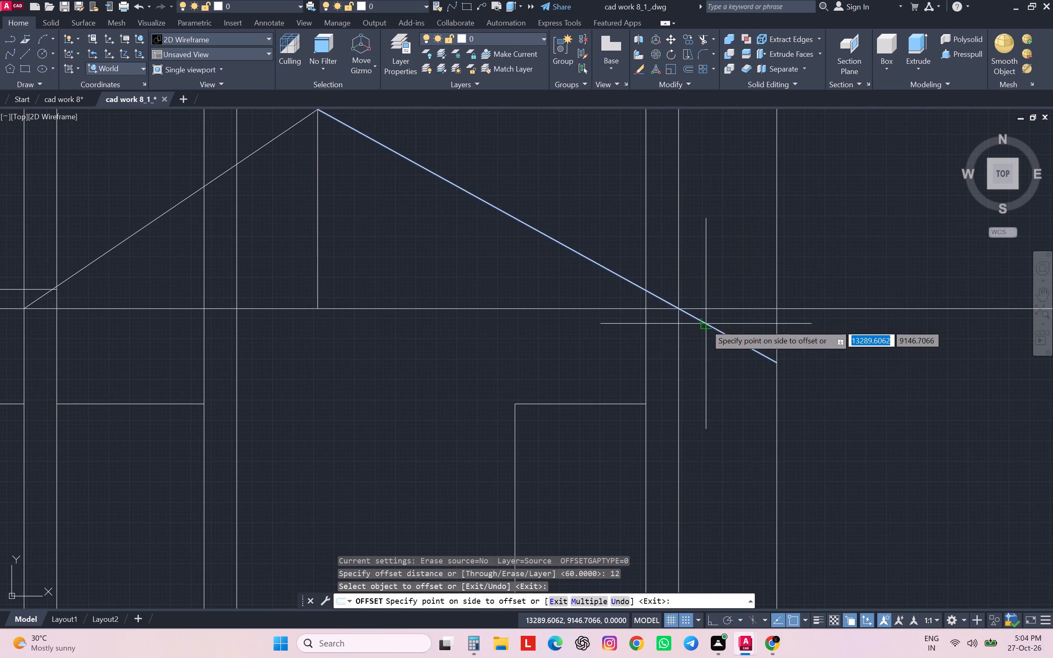
left_click(718, 297)
scroll(578, 289, "down", 2)
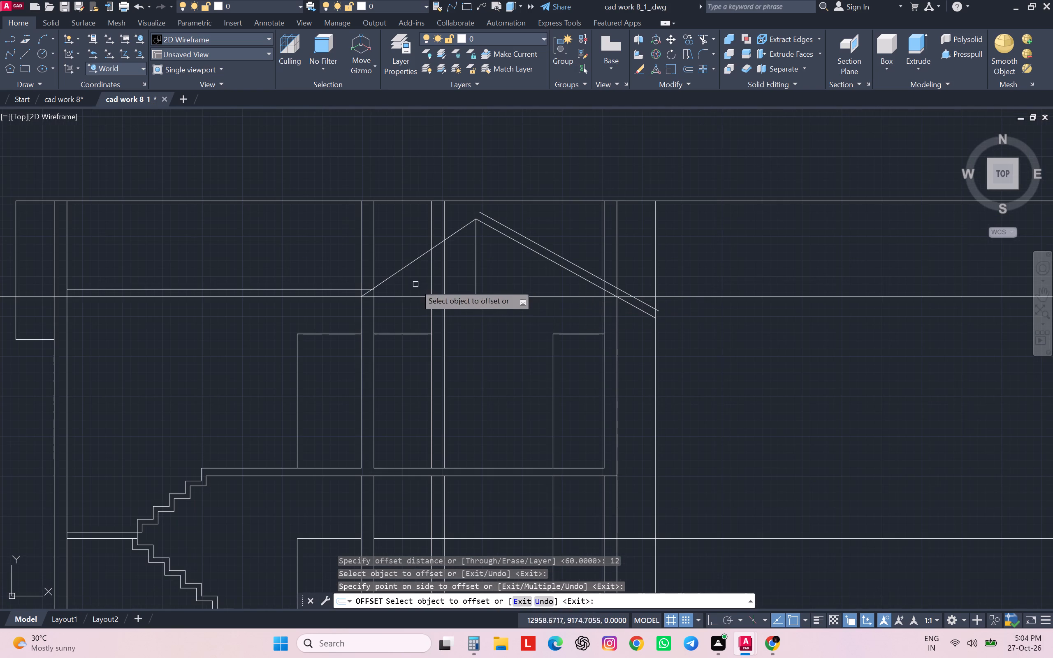
left_click(400, 271)
left_click(392, 256)
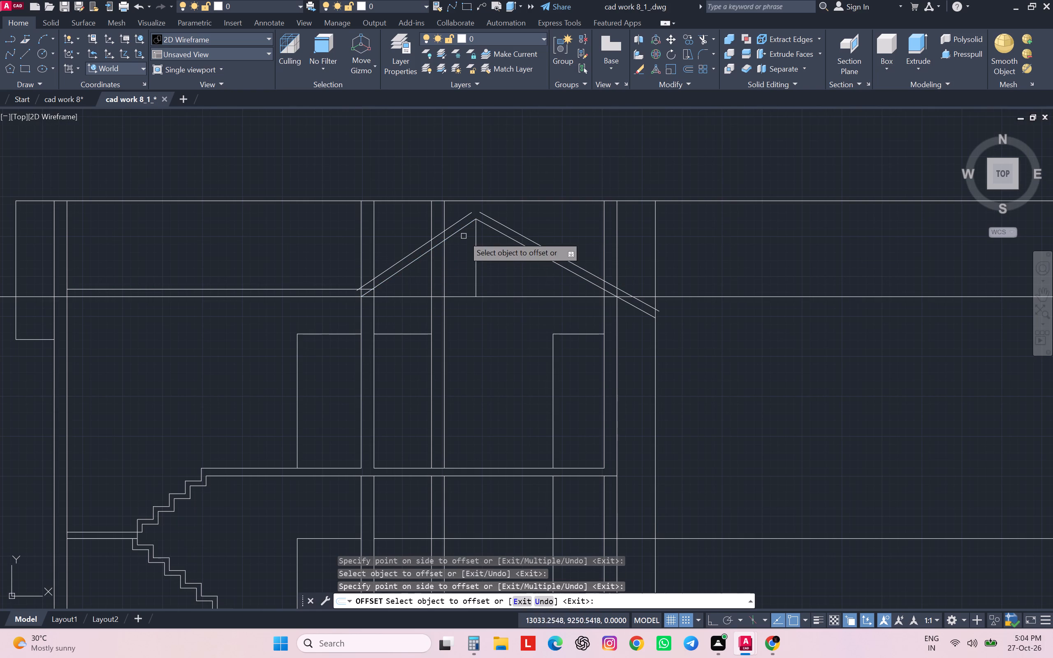
key("Escape")
key("Escape")
key("Escape")
key("Escape")
key("Escape")
key("Escape")
Fillet the two outer slope lines with radius 0 so they meet at the ridge.
type("F")
key("space")
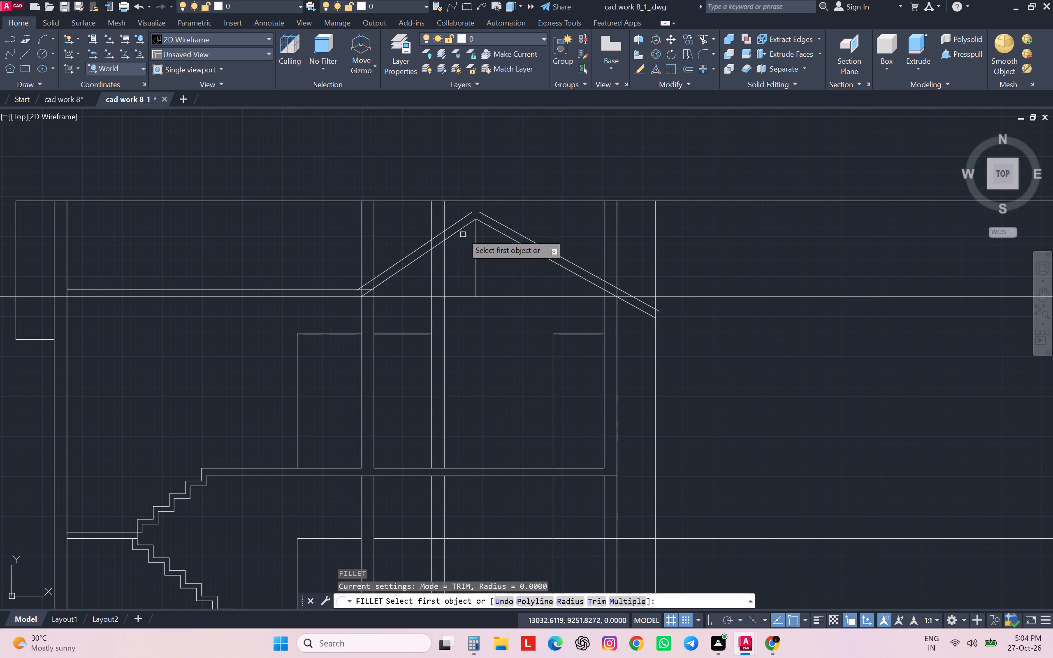
left_click(460, 218)
left_click(488, 216)
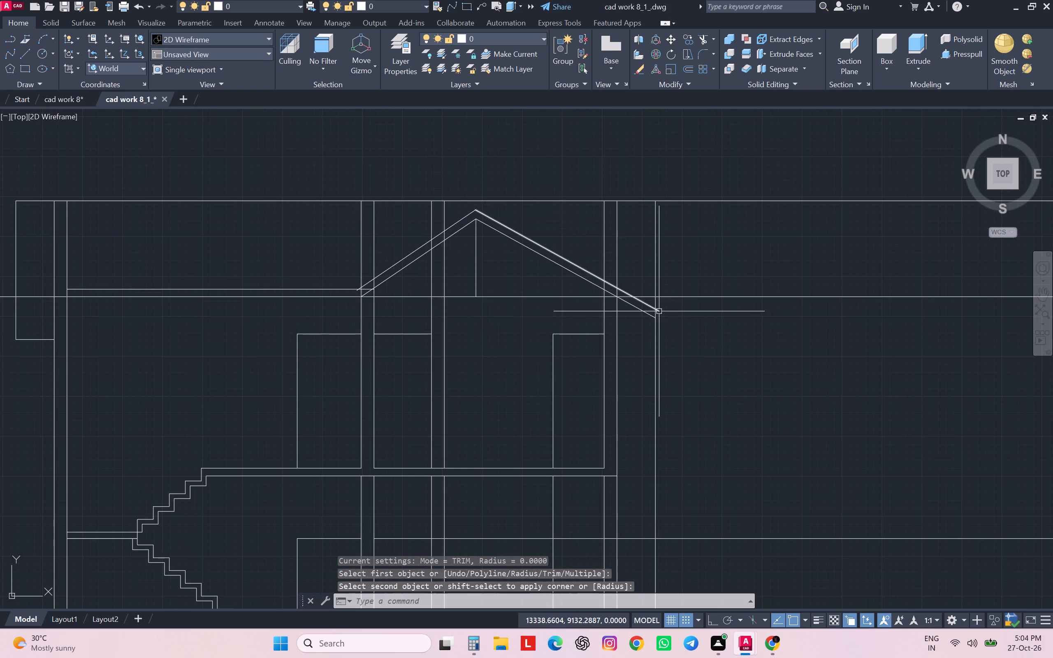
key("Escape")
key("Escape")
key("Escape")
key("Escape")
key("Escape")
Trim the end of the far outer slope line that projects past the vertical roof-overhang line.
type("TR")
key("space")
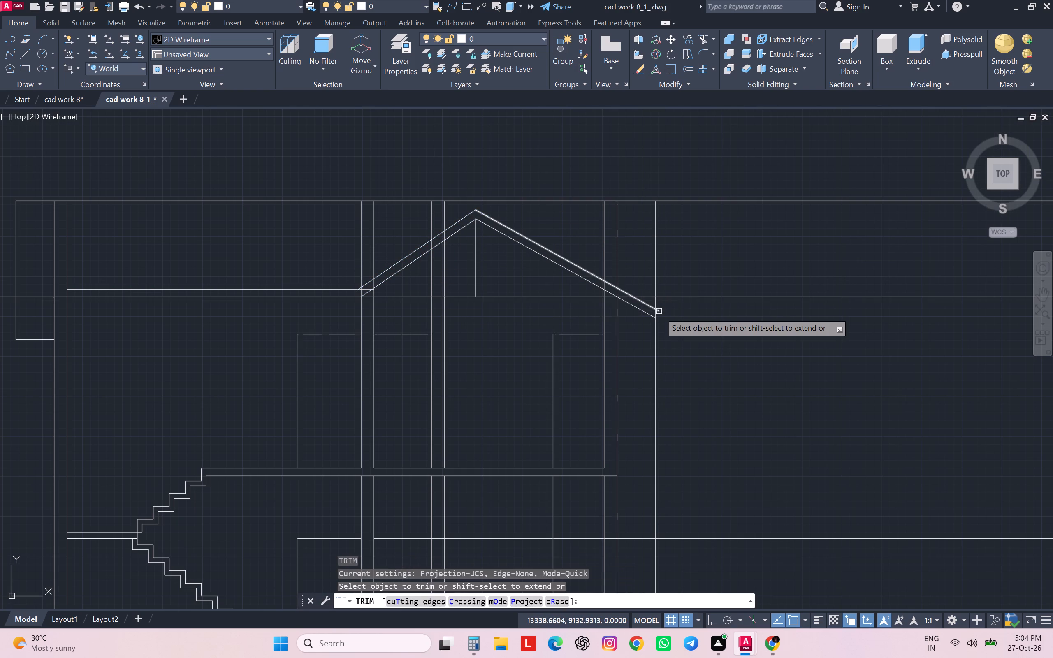
scroll(659, 311, "up", 1)
left_click(659, 308)
scroll(659, 308, "down", 1)
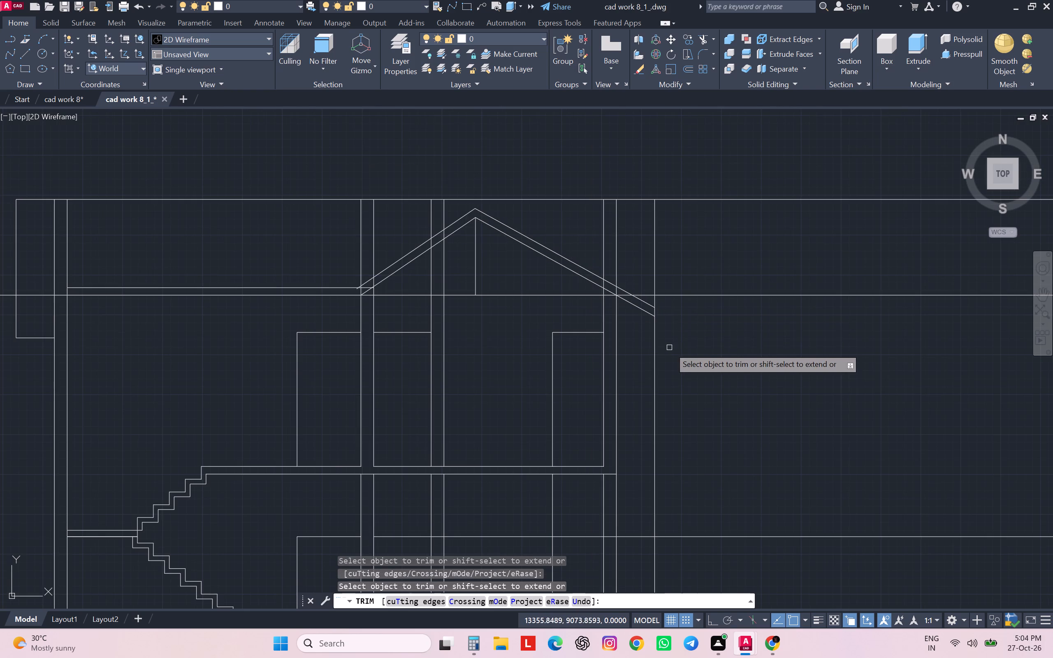
scroll(670, 348, "down", 2)
key("Escape")
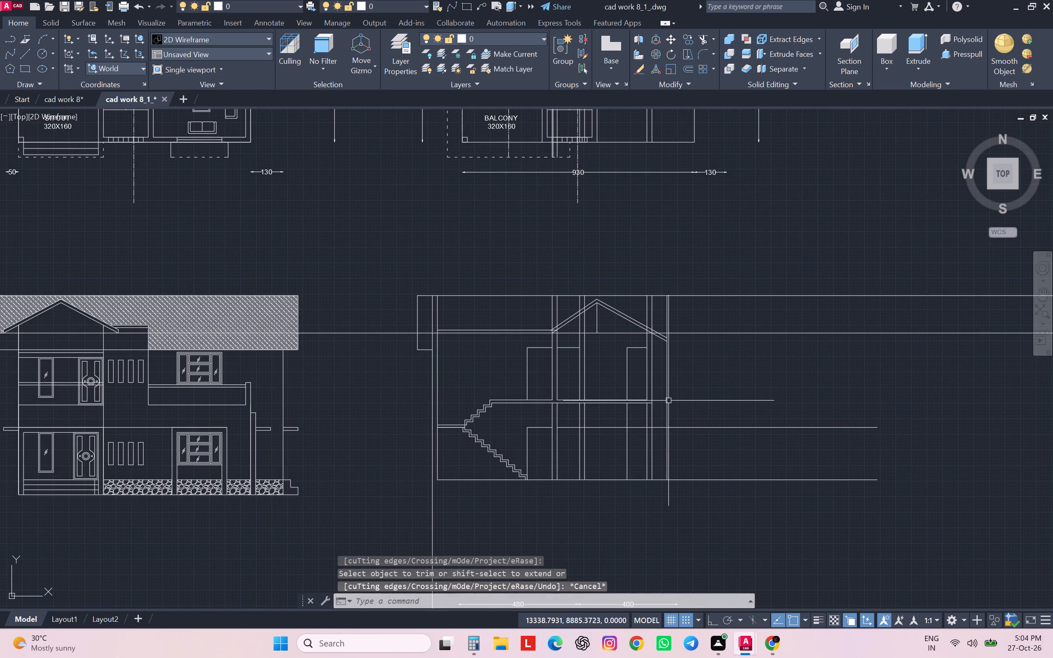
Delete the vertical roof-overhang construction line beyond the far outer wall.
left_click(668, 401)
key("Delete")
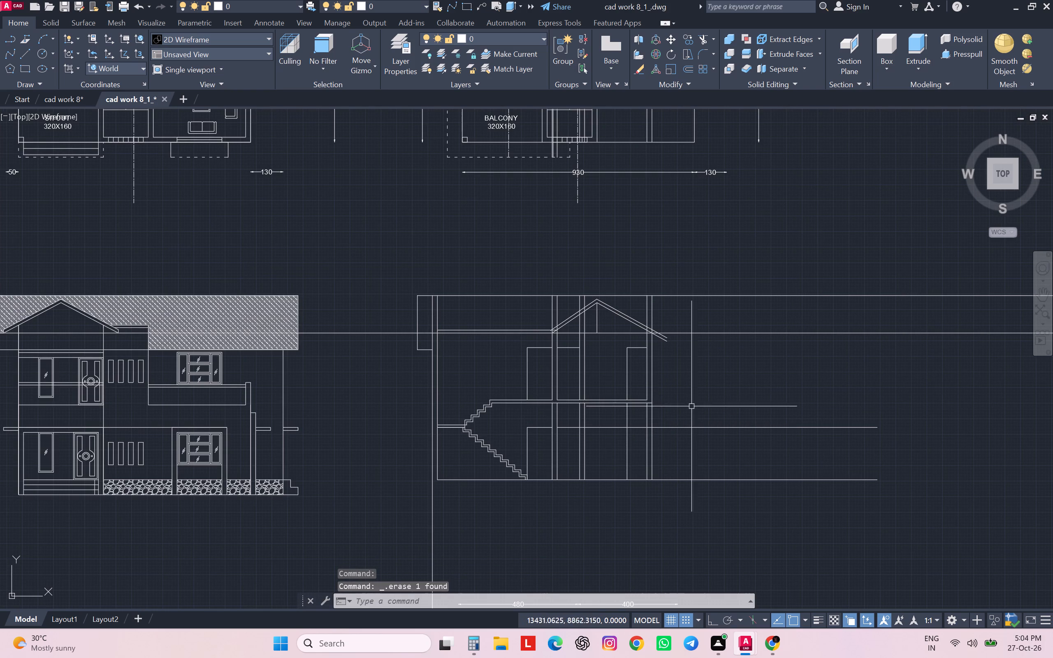
Remove the second interior wall's two lines above the eave-level line, trimming below the roof and erasing the remaining upper pieces.
type("TR")
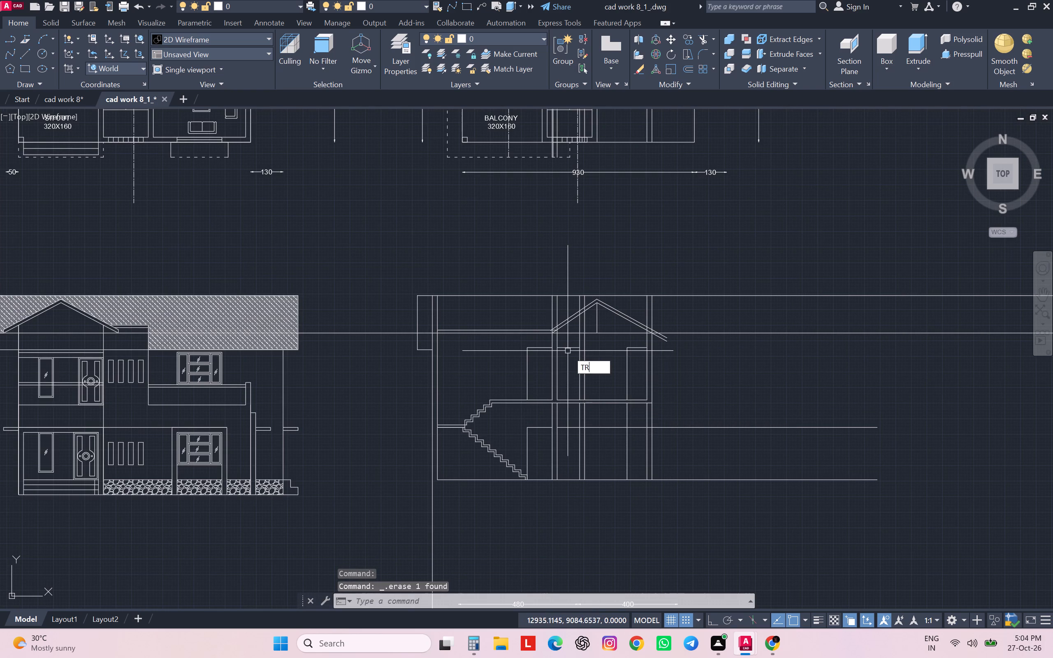
key("space")
scroll(582, 325, "up", 3)
left_click(592, 320)
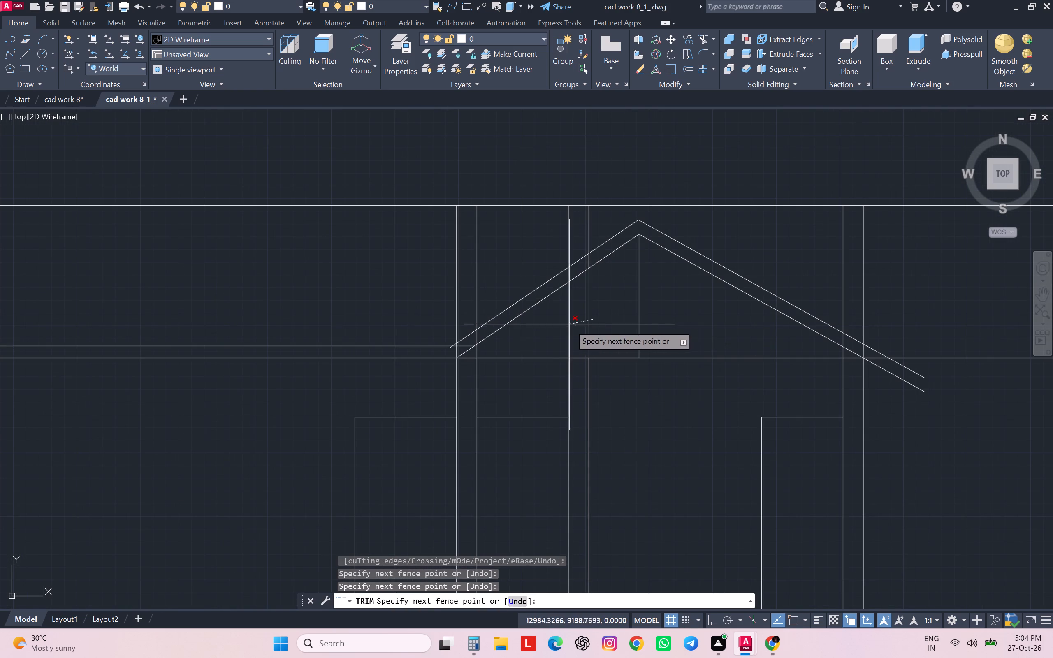
left_click(559, 327)
key("Escape")
left_click_drag(594, 232, 587, 234)
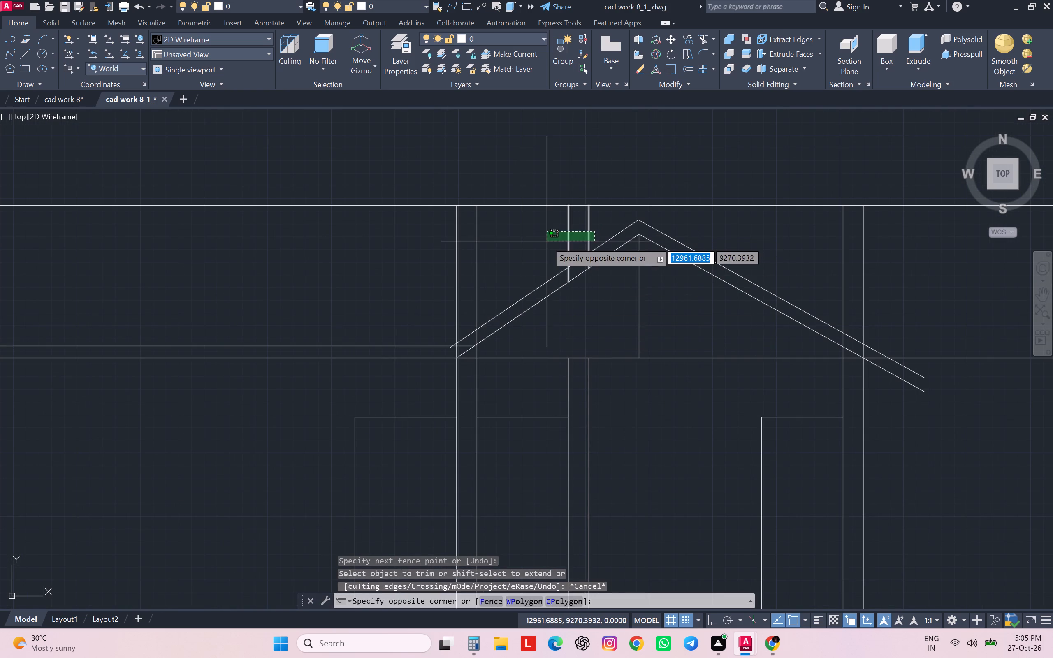
left_click(547, 241)
key("Delete")
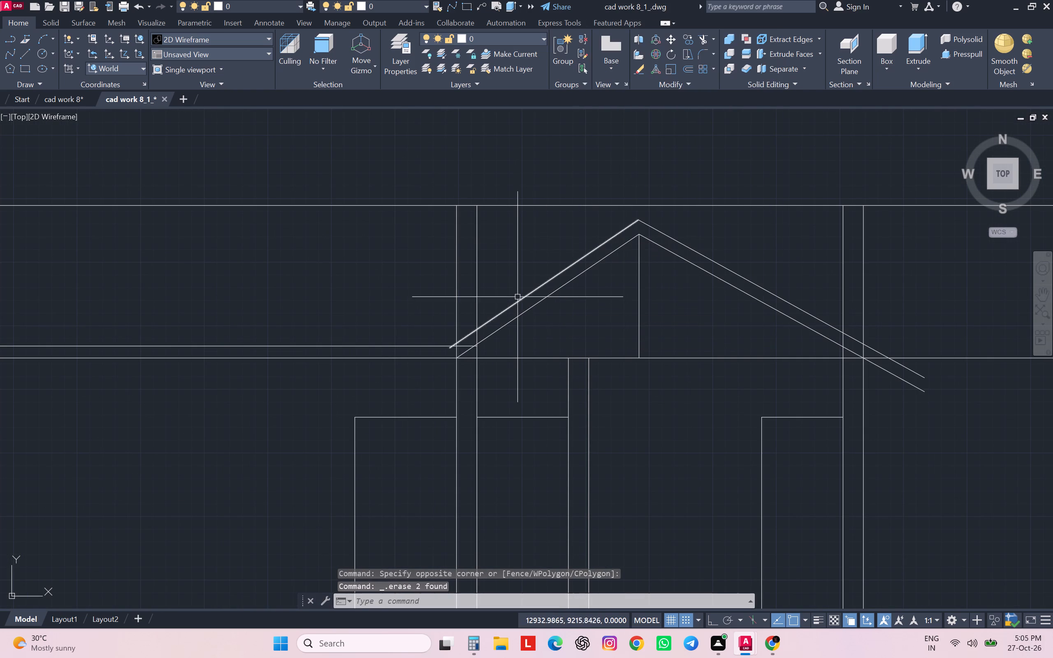
Trim the first interior wall's lines above the gable slope and the overlapping slab and outer slope line ends at that junction.
type("TR")
key("space")
left_click(510, 270)
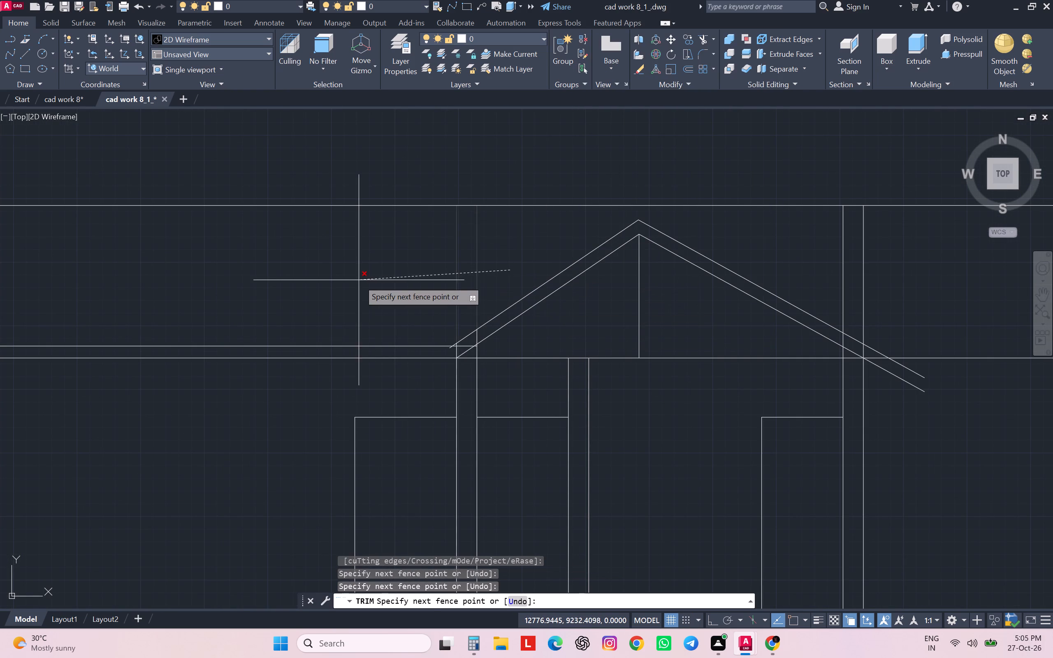
left_click(359, 280)
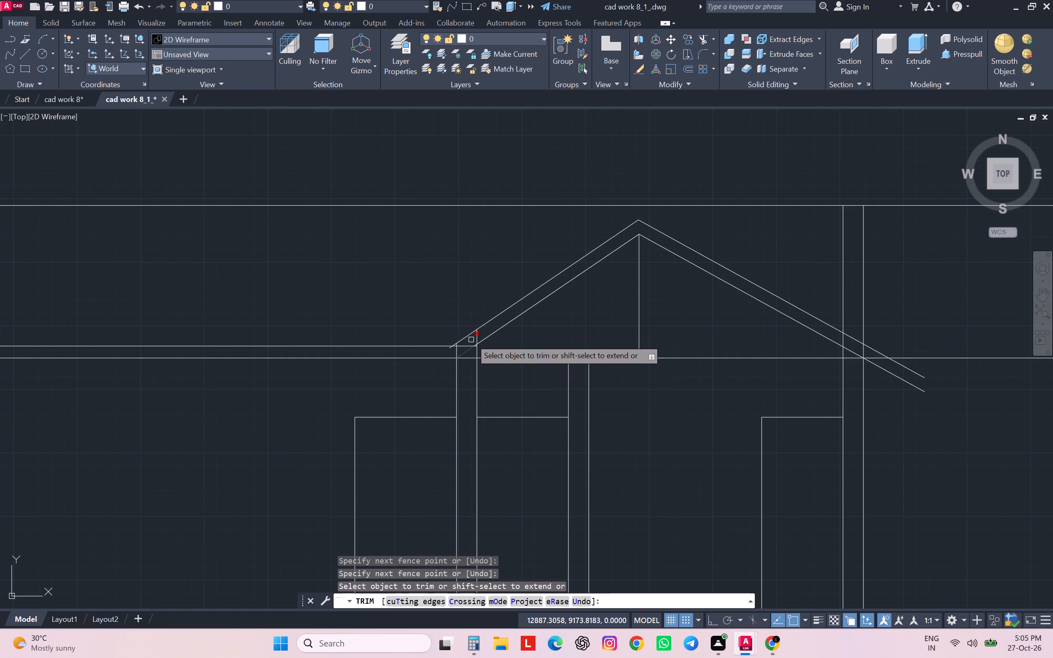
left_click(476, 337)
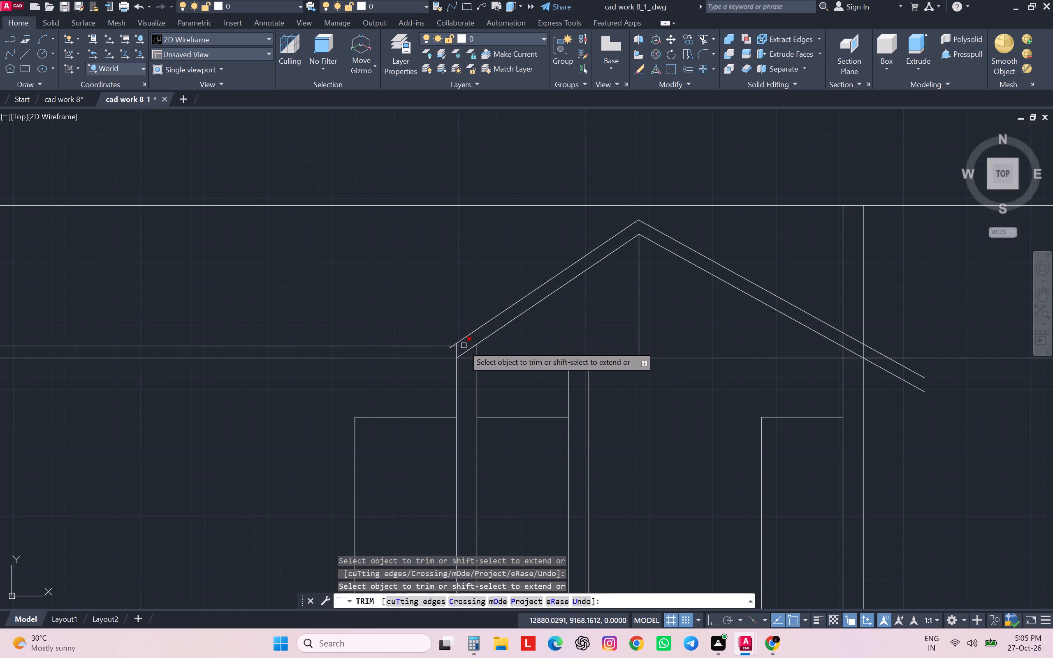
left_click(464, 345)
scroll(451, 346, "up", 6)
left_click(462, 334)
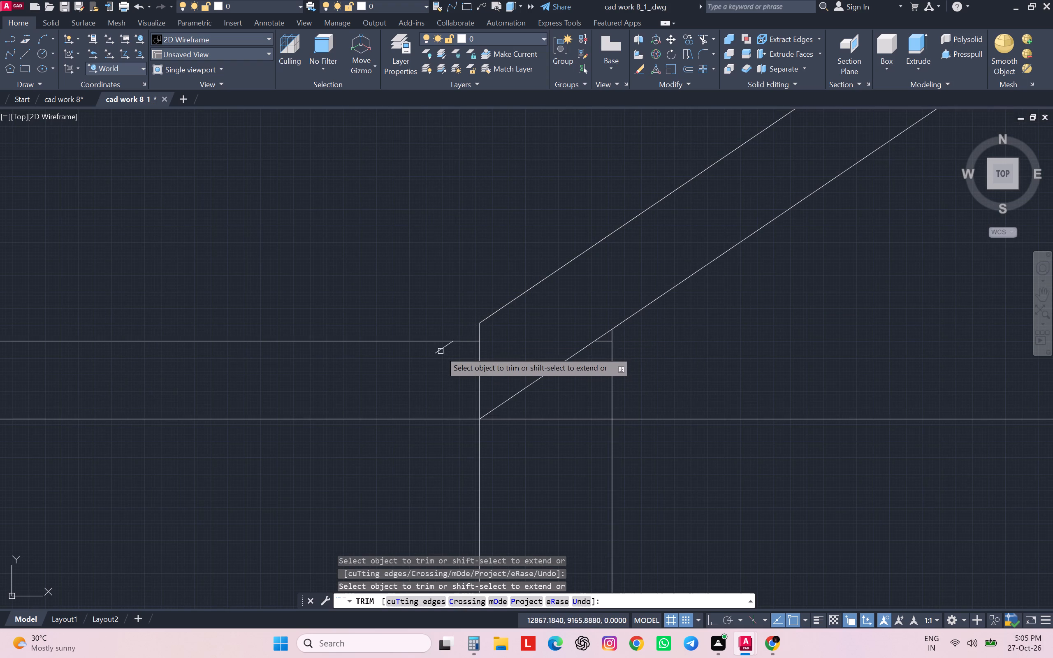
left_click(441, 350)
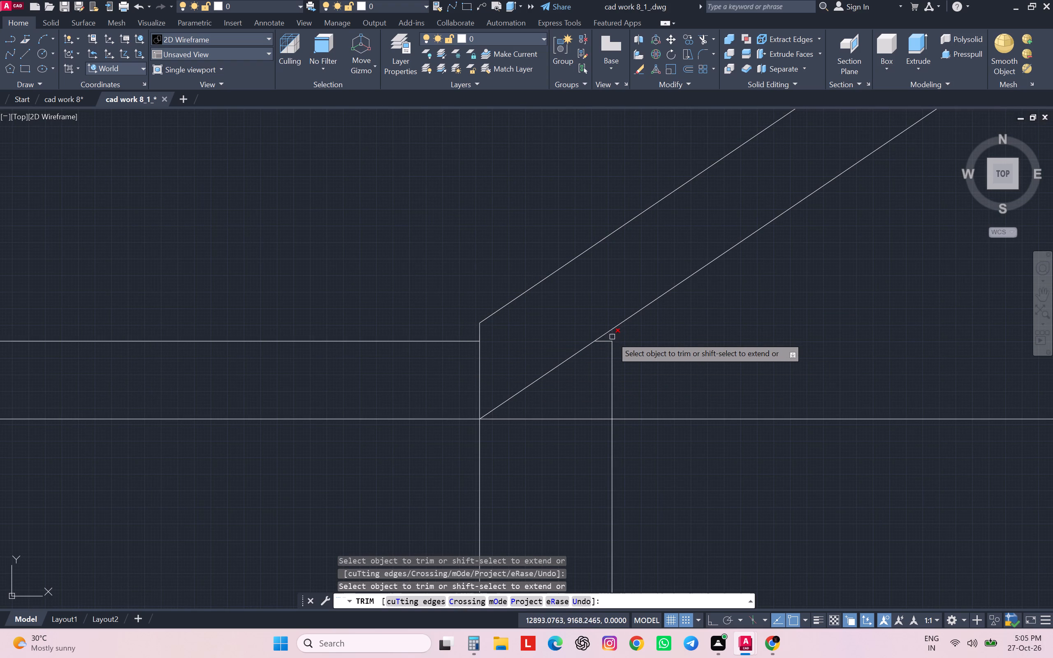
left_click(612, 337)
Compare the section's gable roof and walls with the reference image's front elevation and section.
scroll(620, 320, "down", 3)
scroll(680, 402, "up", 1)
scroll(675, 392, "down", 3)
middle_click_drag(684, 429, 619, 342)
scroll(619, 342, "down", 3)
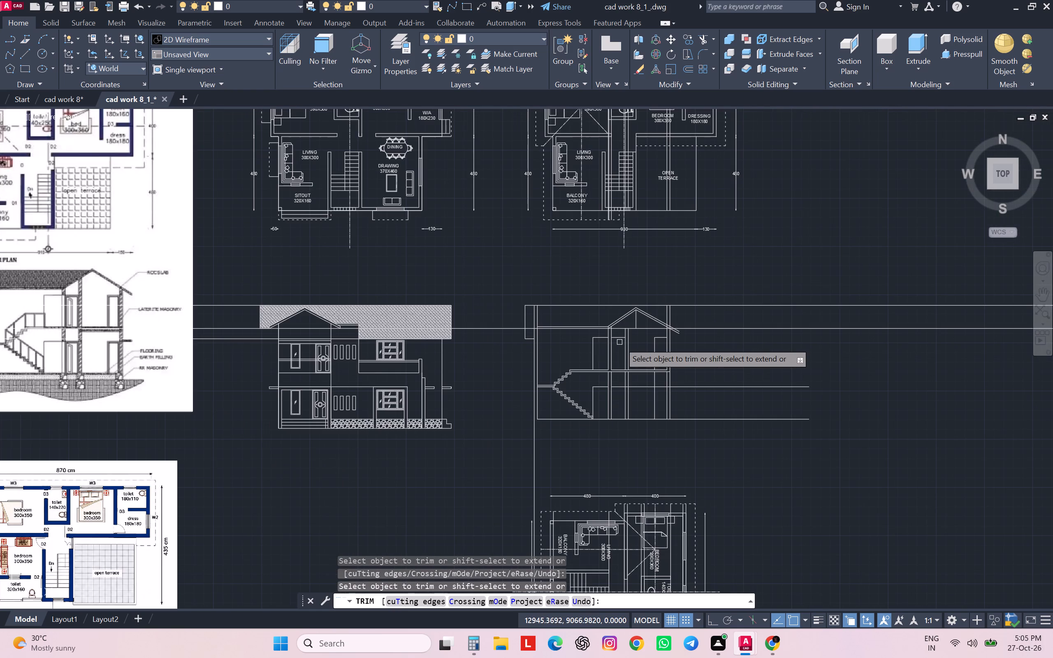
scroll(672, 336, "up", 3)
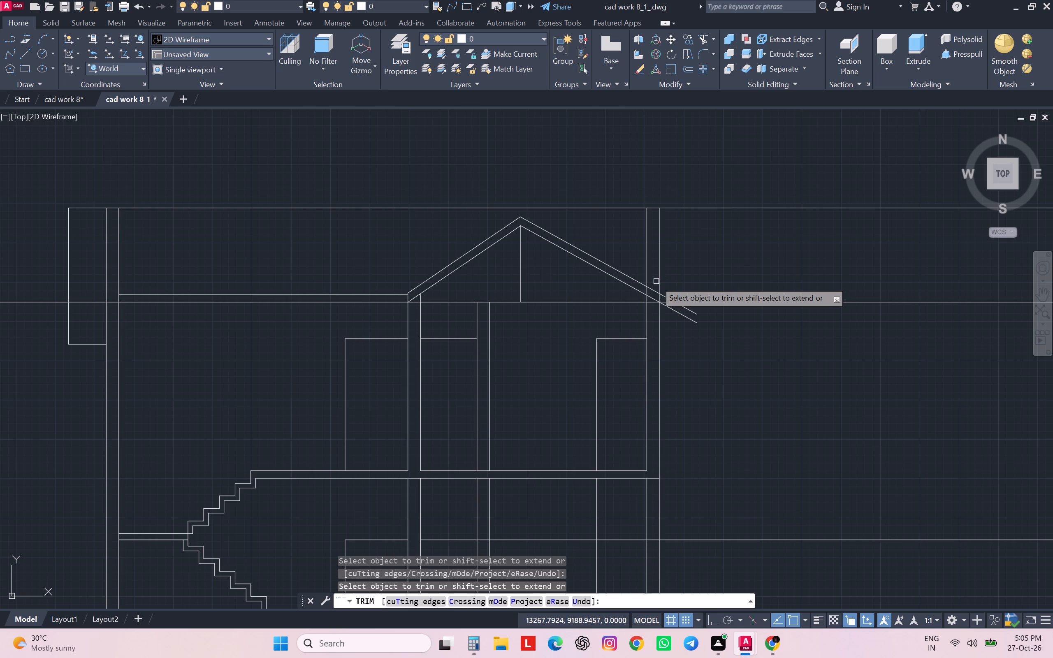
scroll(656, 281, "down", 3)
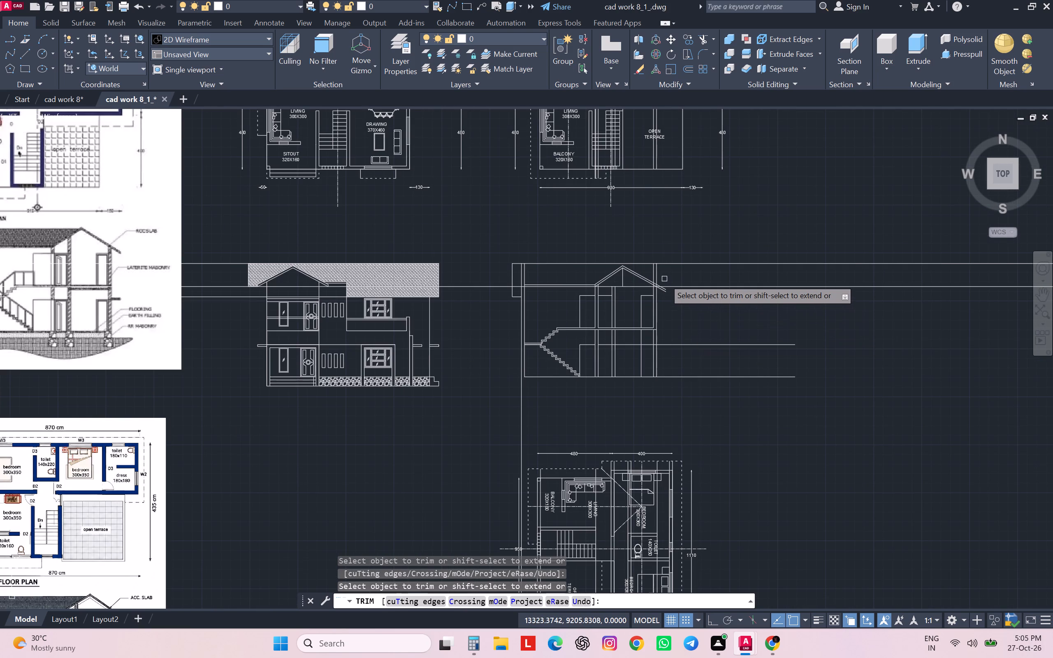
scroll(673, 307, "down", 1)
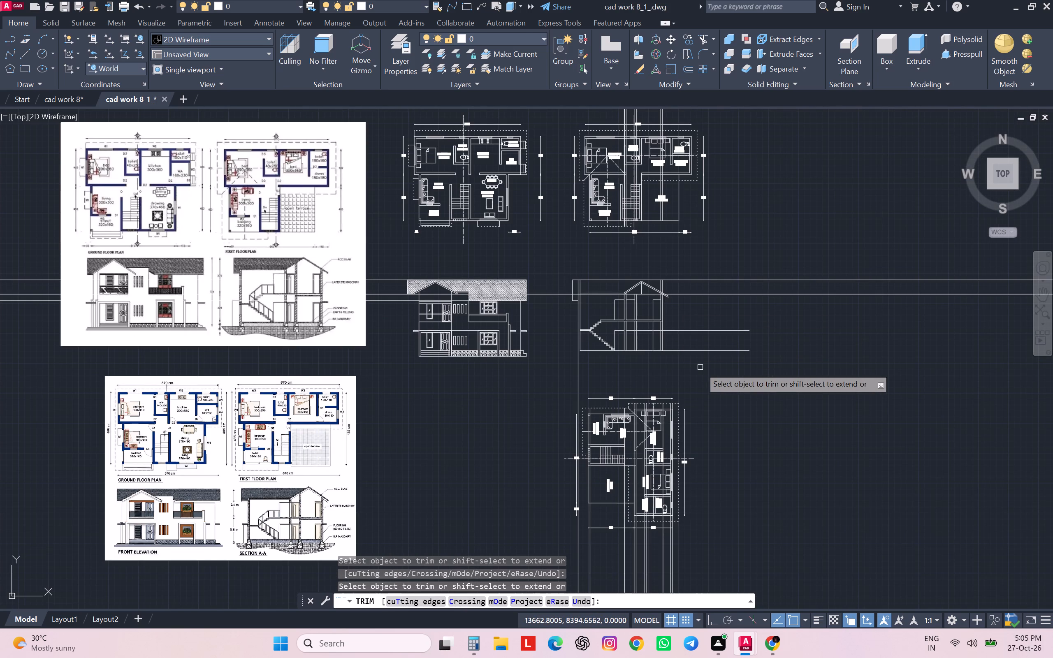
scroll(227, 260, "up", 3)
scroll(227, 260, "down", 1)
middle_click_drag(227, 260, 293, 278)
scroll(438, 288, "down", 2)
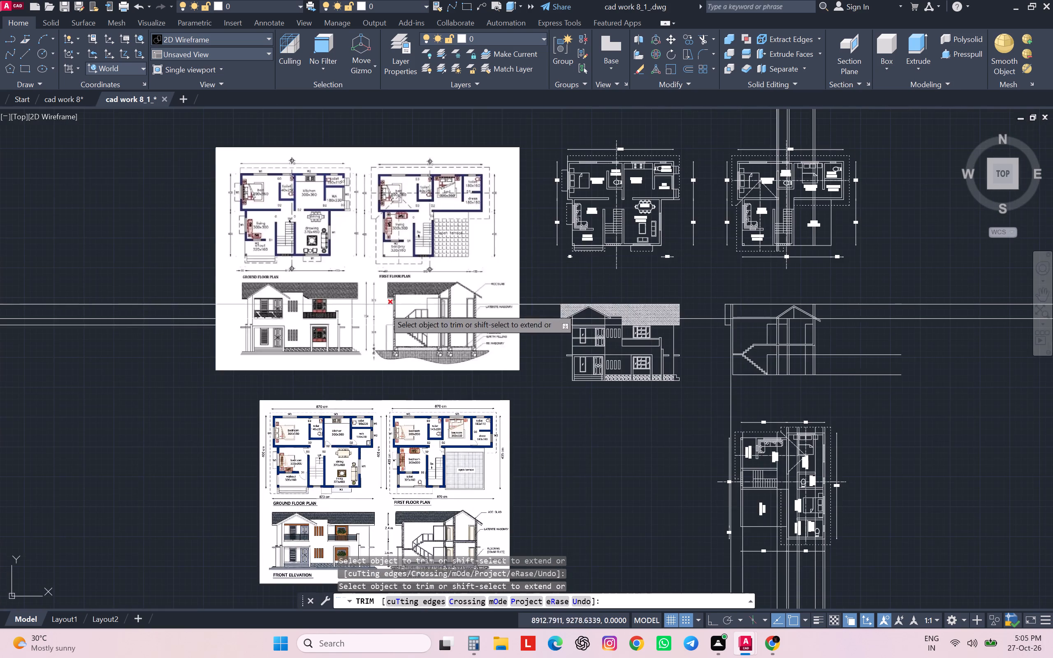
scroll(289, 285, "up", 3)
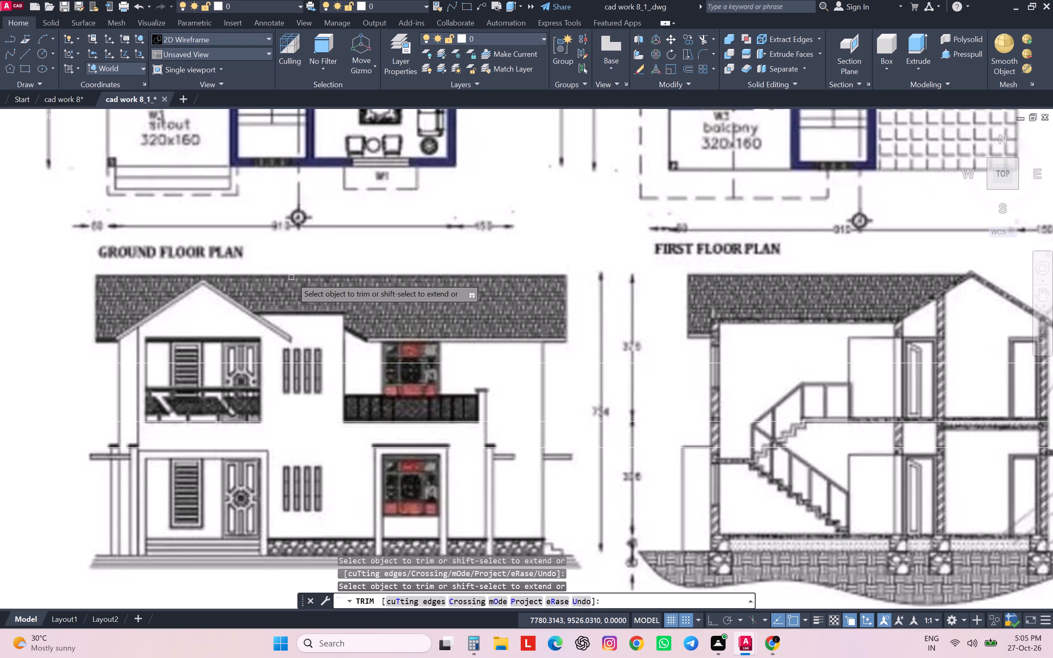
scroll(291, 277, "down", 2)
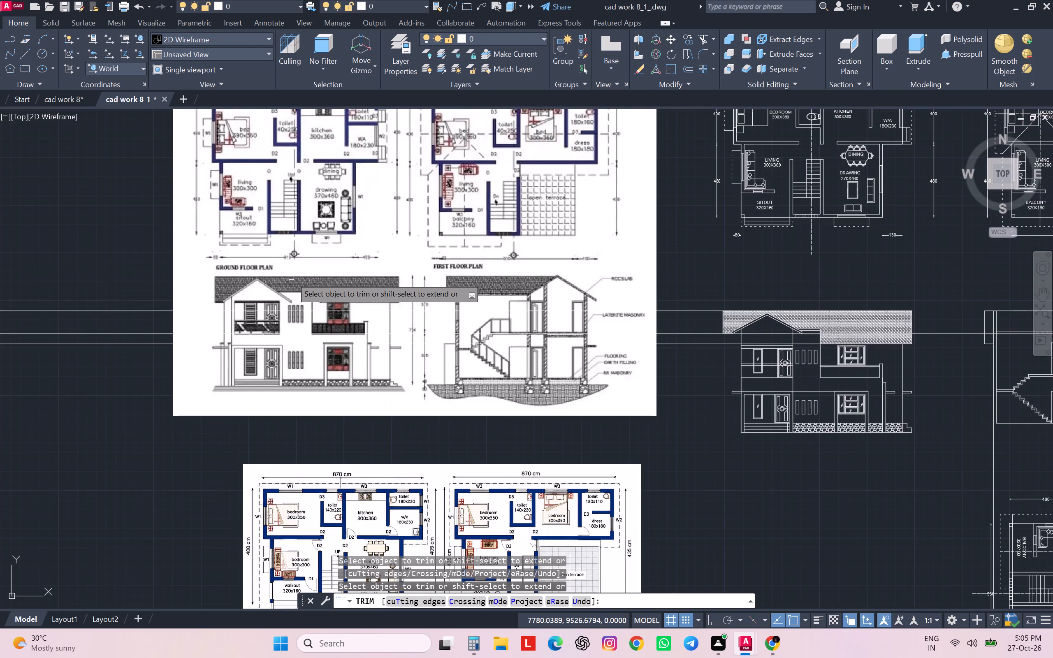
middle_click_drag(660, 412, 406, 389)
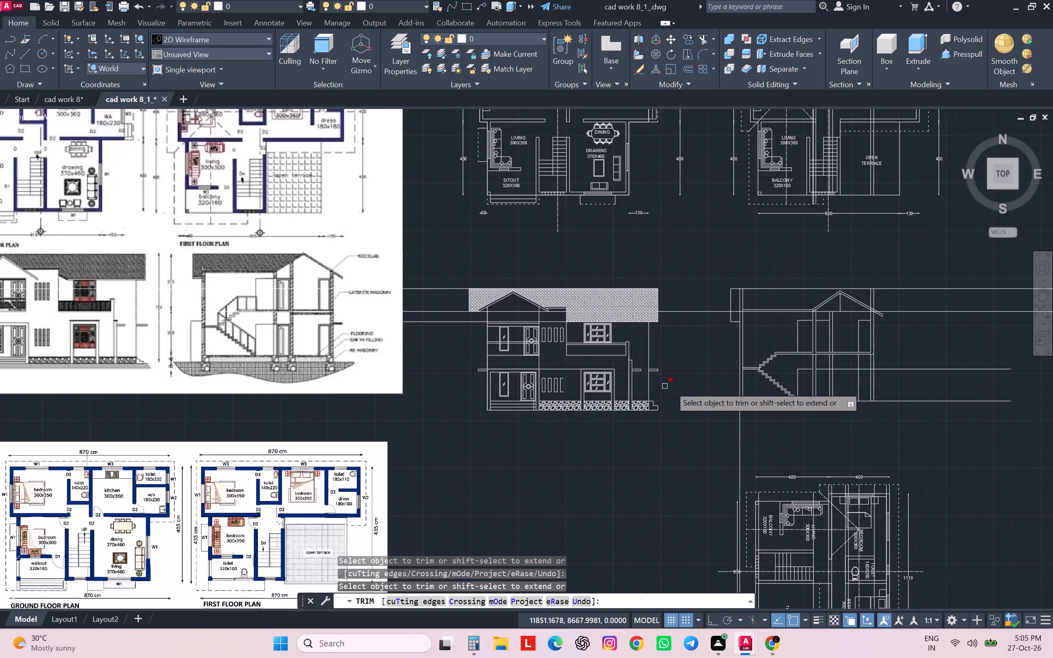
middle_click_drag(674, 387, 485, 417)
scroll(639, 335, "up", 1)
scroll(639, 335, "down", 1)
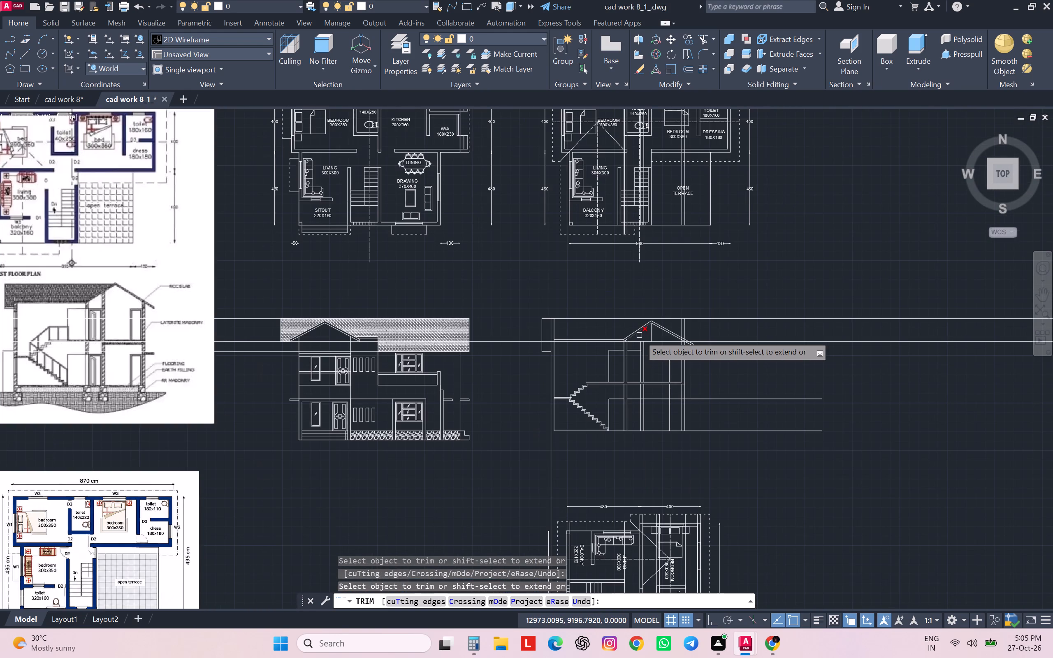
Compare the section's gable roof slopes and ridge with the front elevation and the reference section.
scroll(666, 317, "up", 2)
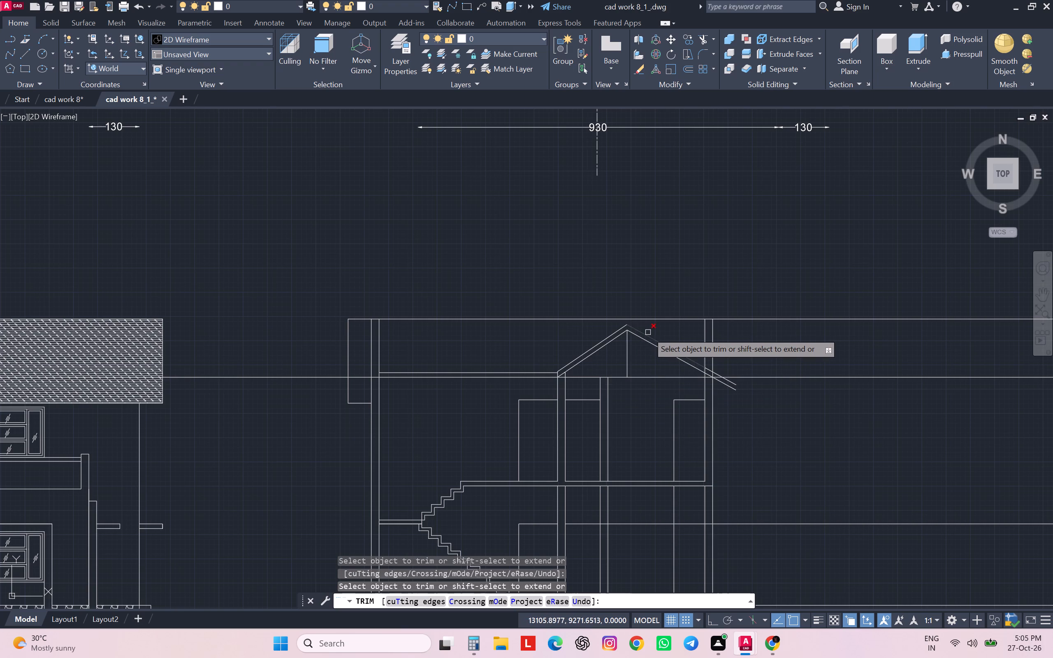
scroll(648, 332, "down", 3)
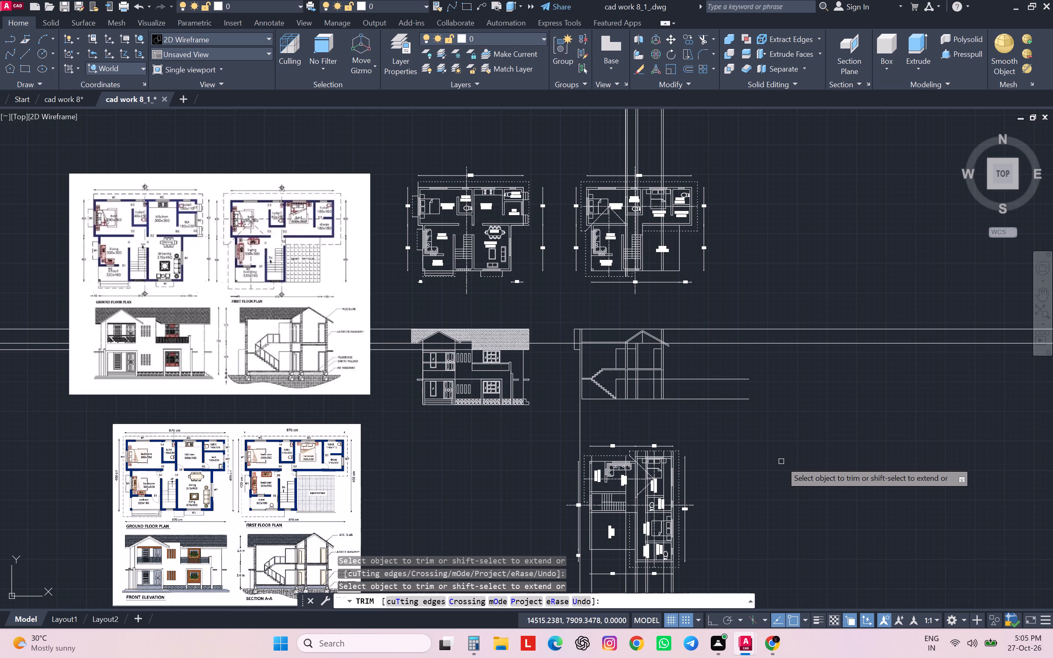
scroll(645, 335, "up", 1)
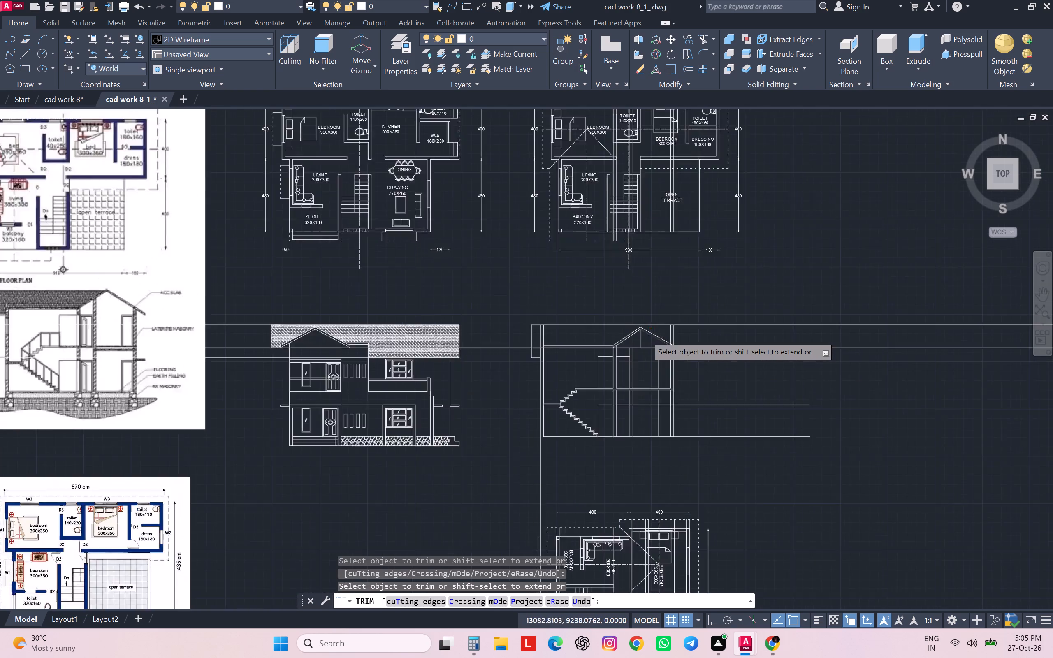
scroll(645, 335, "up", 2)
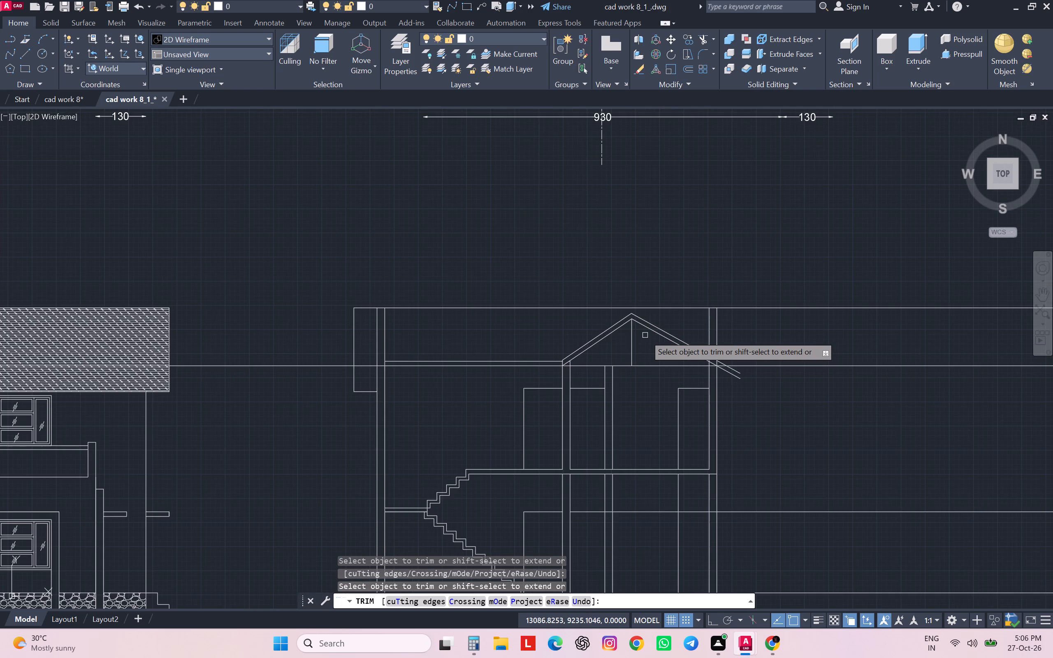
scroll(838, 330, "down", 2)
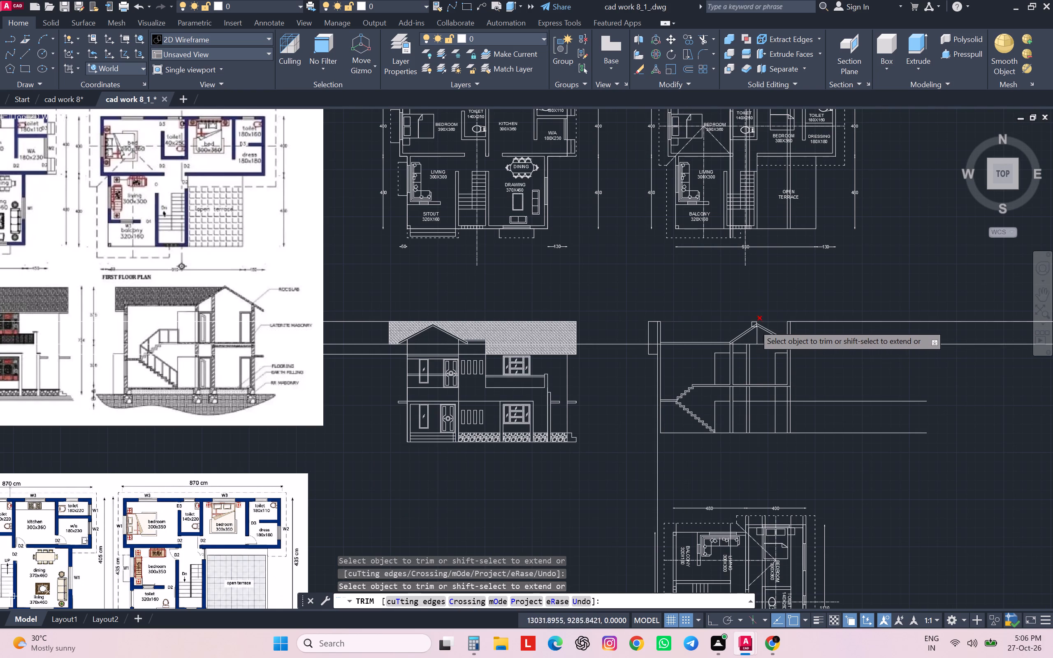
scroll(759, 327, "up", 1)
scroll(759, 327, "down", 4)
scroll(762, 325, "up", 3)
scroll(762, 325, "down", 1)
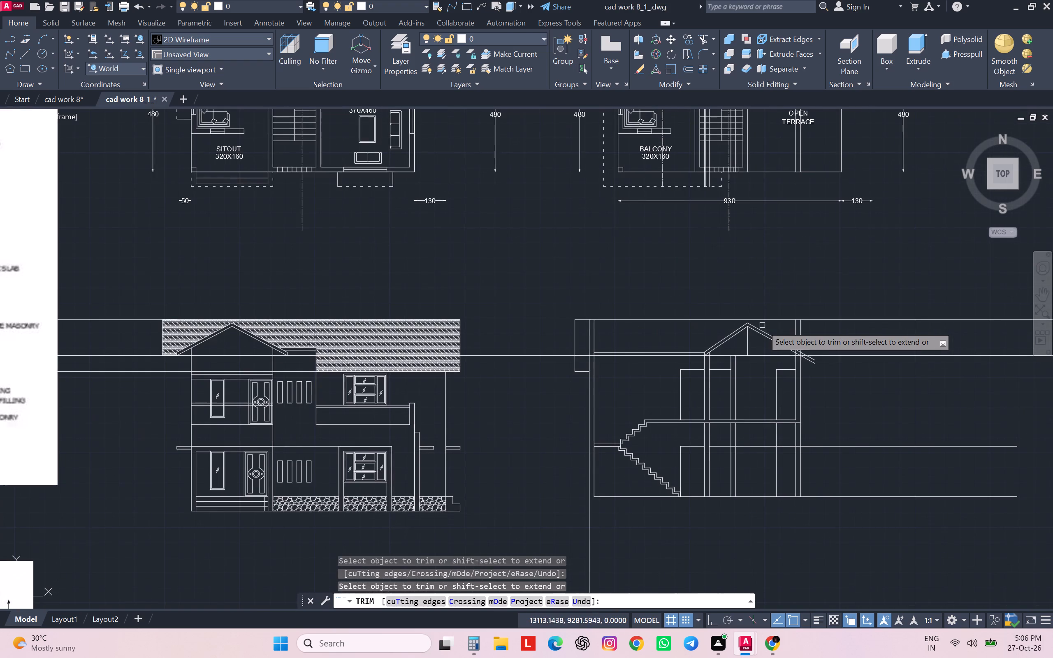
key("Escape")
Delete the two inner slope lines of the section's gable roof.
scroll(759, 334, "up", 5)
left_click(757, 323)
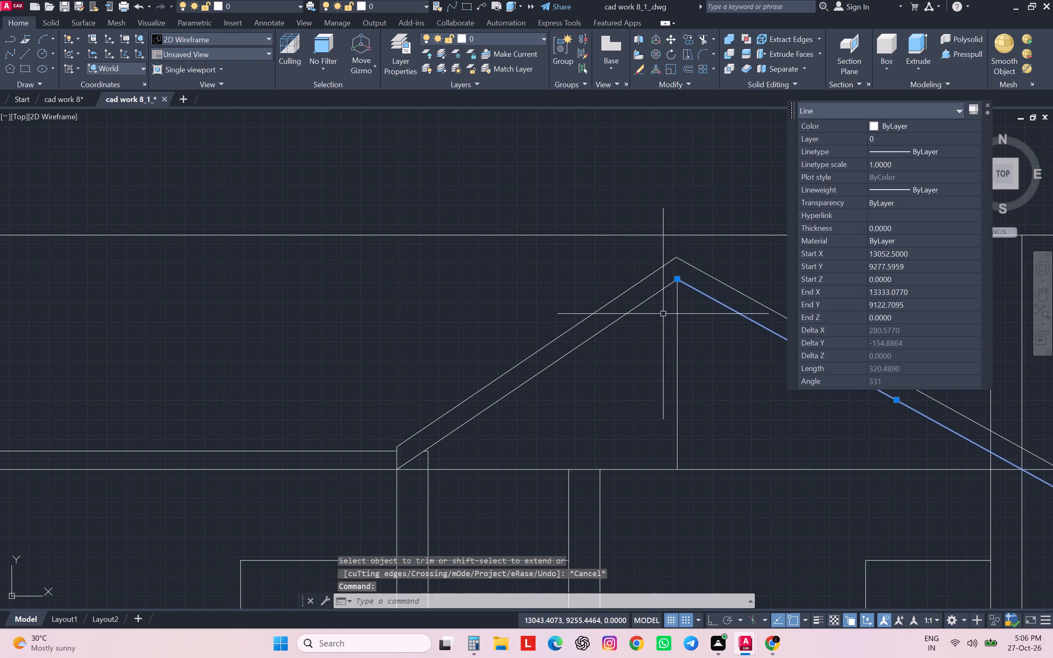
left_click(652, 297)
key("Delete")
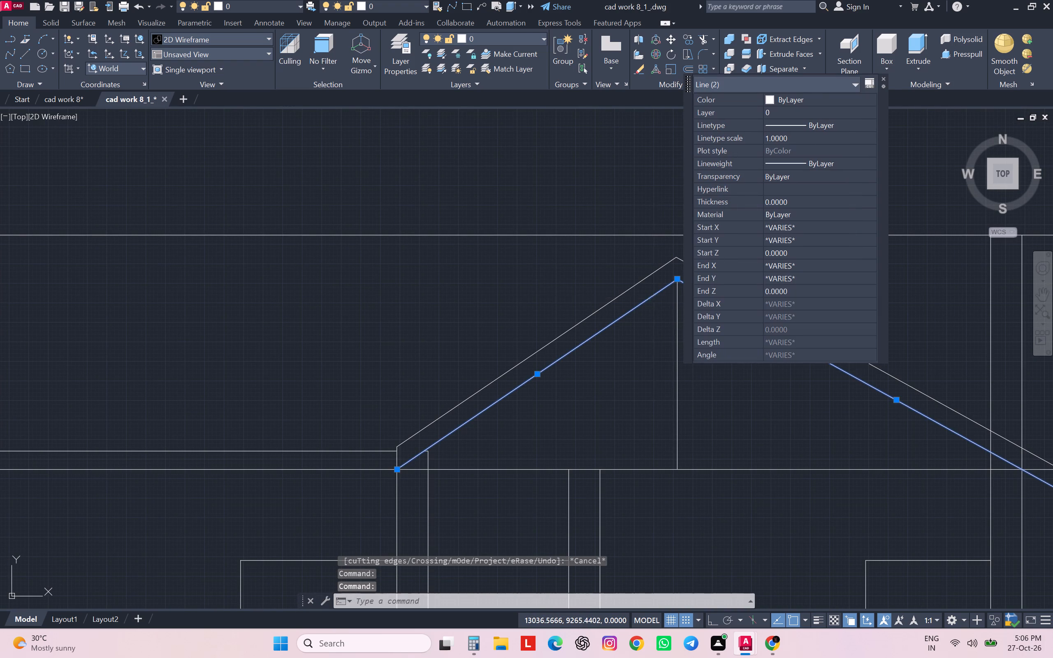
Offset the two remaining gable slope lines outward by 12.
left_click(633, 288)
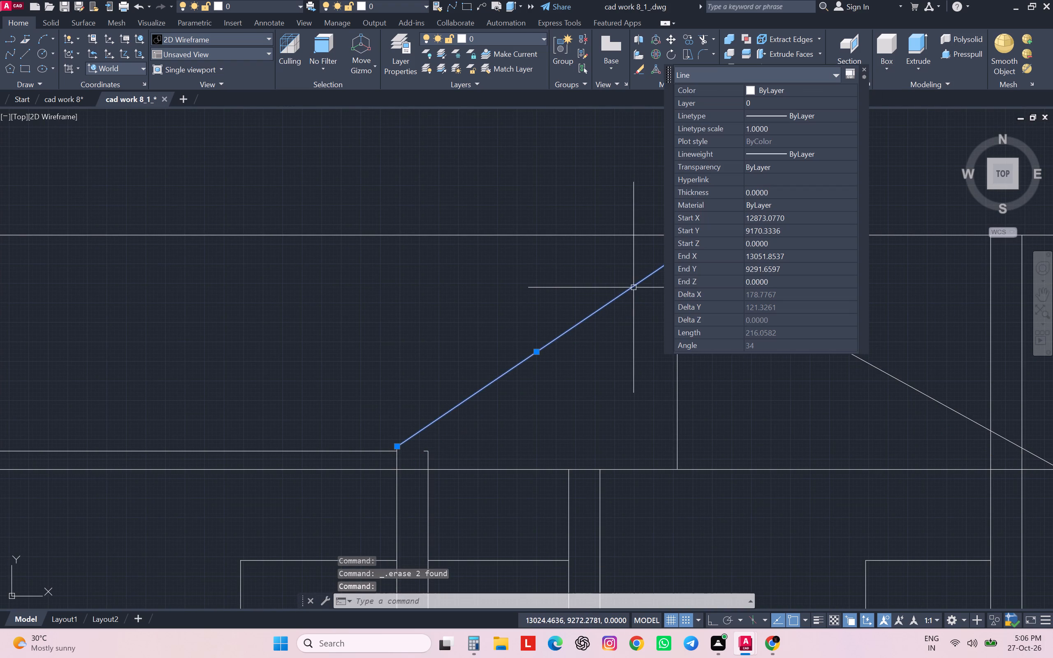
key("o")
key("Return")
type("12")
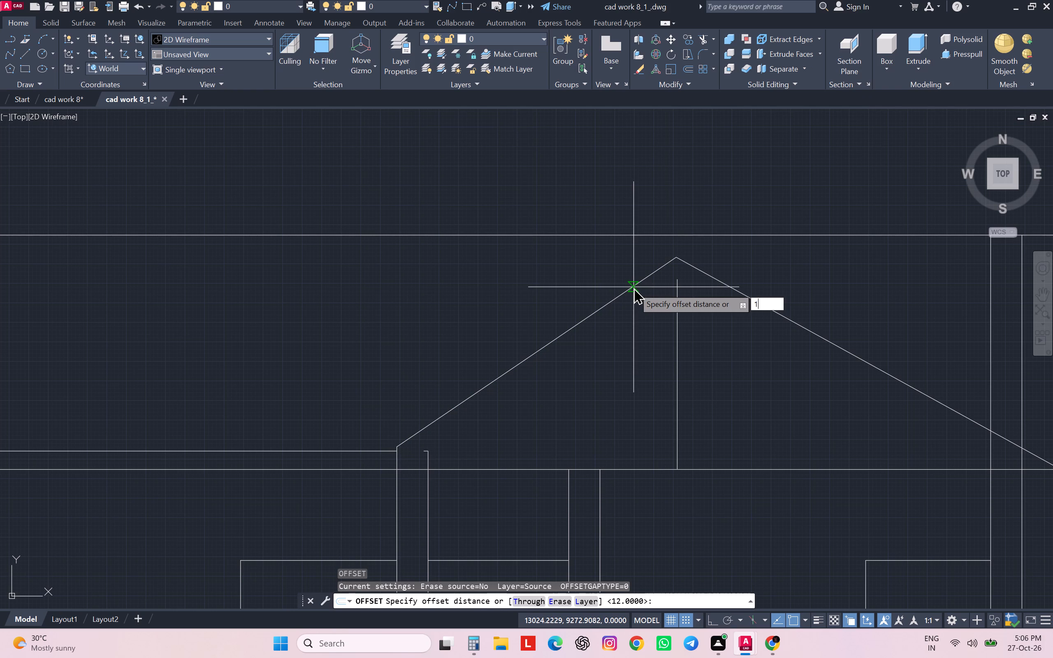
key("Return")
left_click(612, 252)
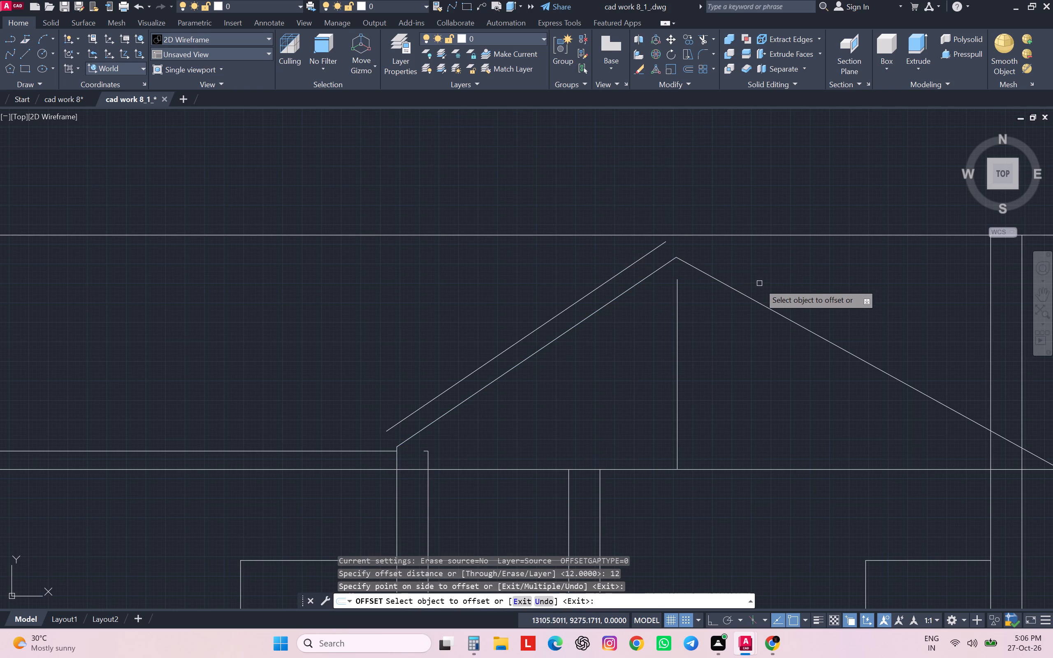
left_click(754, 299)
left_click(774, 271)
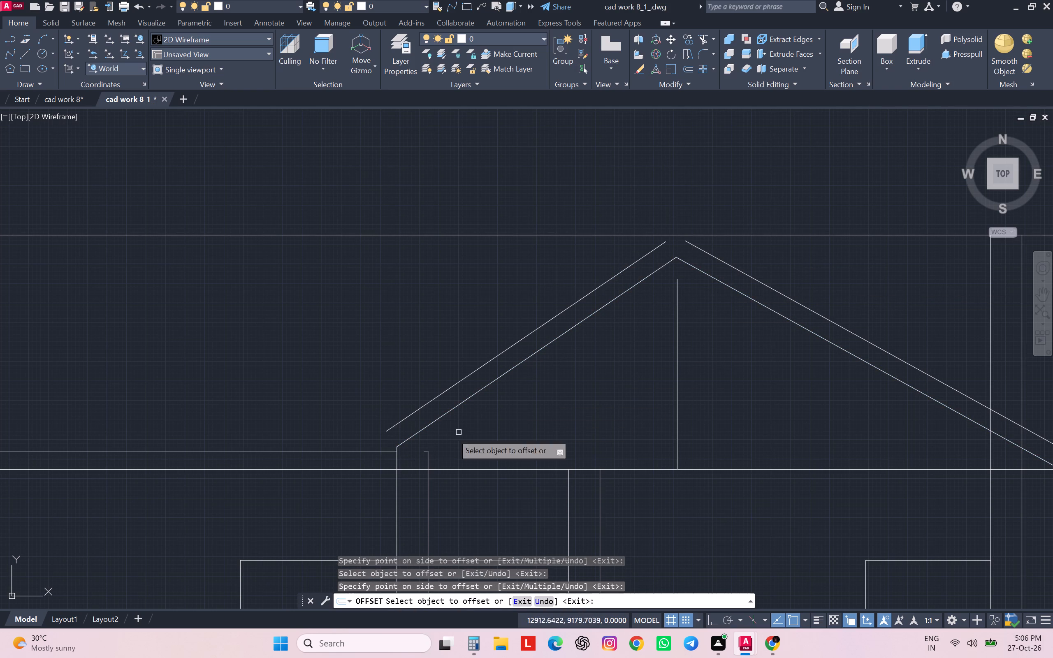
scroll(392, 421, "down", 1)
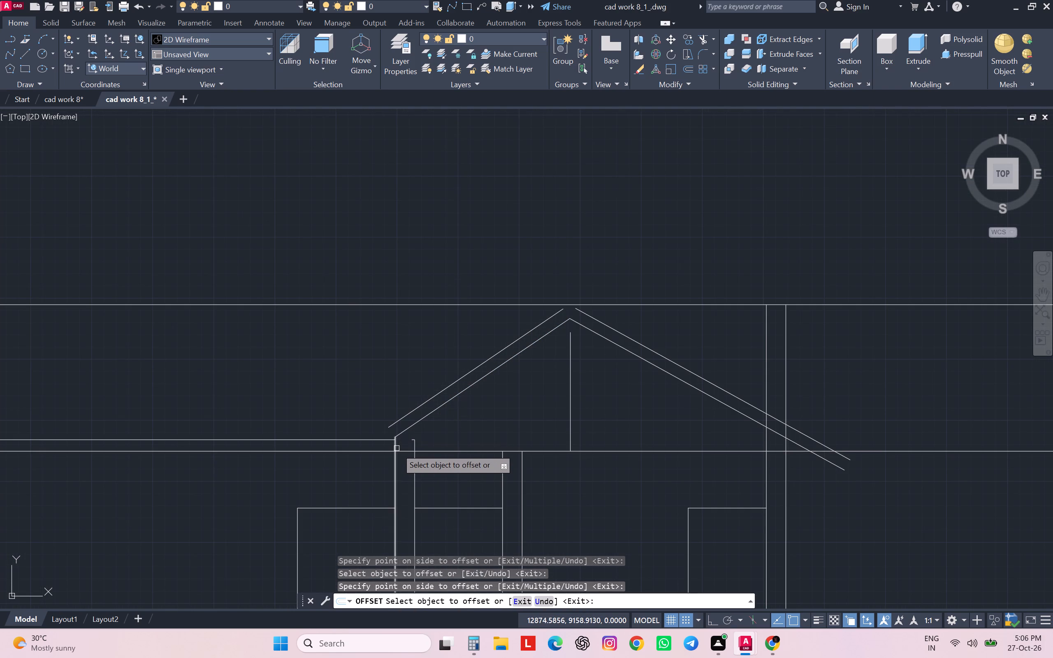
key("Escape")
key("Escape")
key("Escape")
key("Escape")
key("Escape")
key("Escape")
Extend the first interior wall's stair-side line up to the new outer slope line and trim the slope end beyond it.
type("EX")
key("Return")
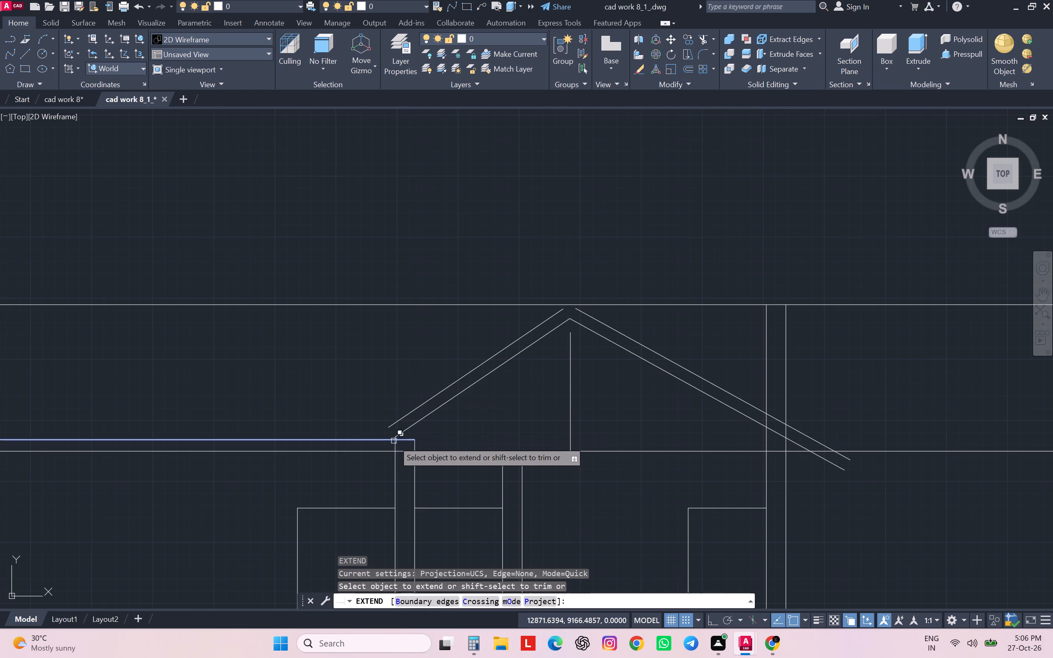
left_click(393, 439)
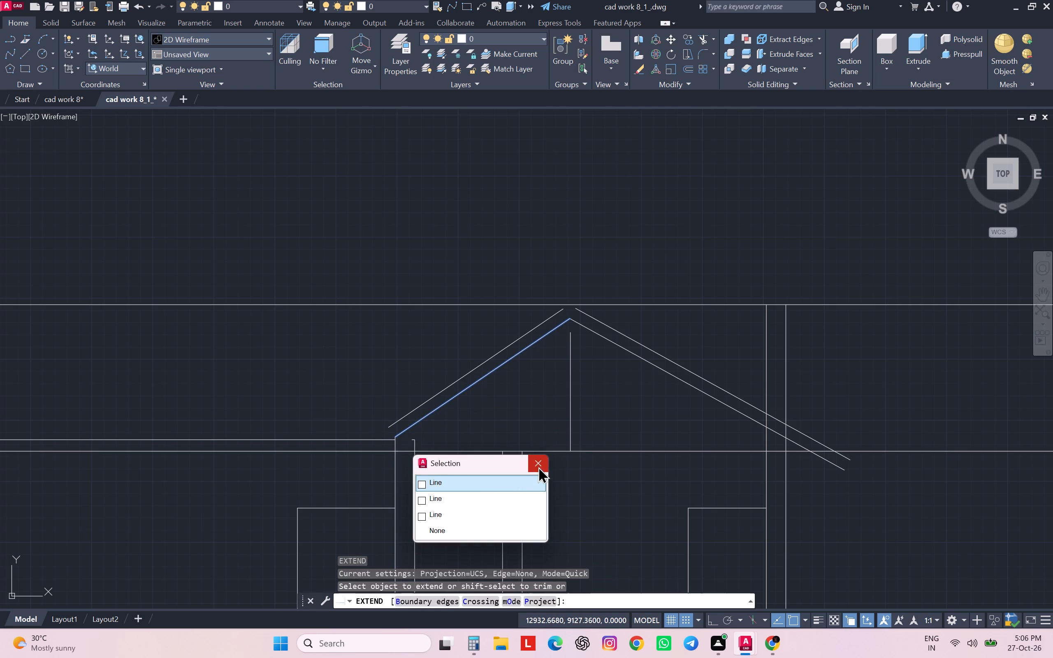
left_click(426, 499)
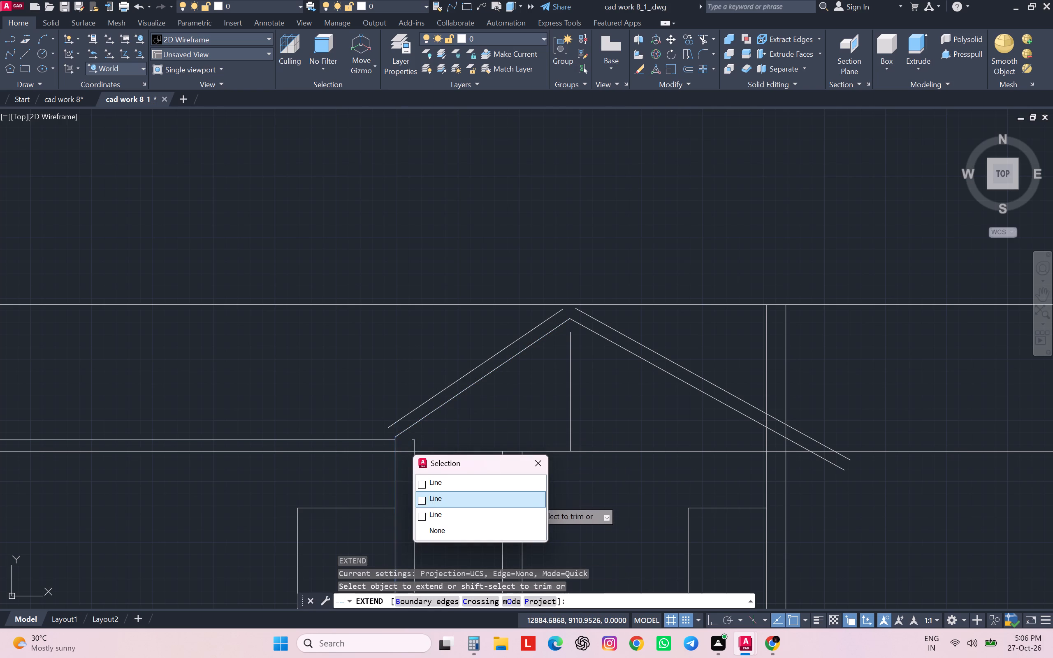
left_click(388, 429, "shift")
Remove the short leftover line stubs above the eave-level line at the first interior wall's inner face.
scroll(479, 413, "down", 1)
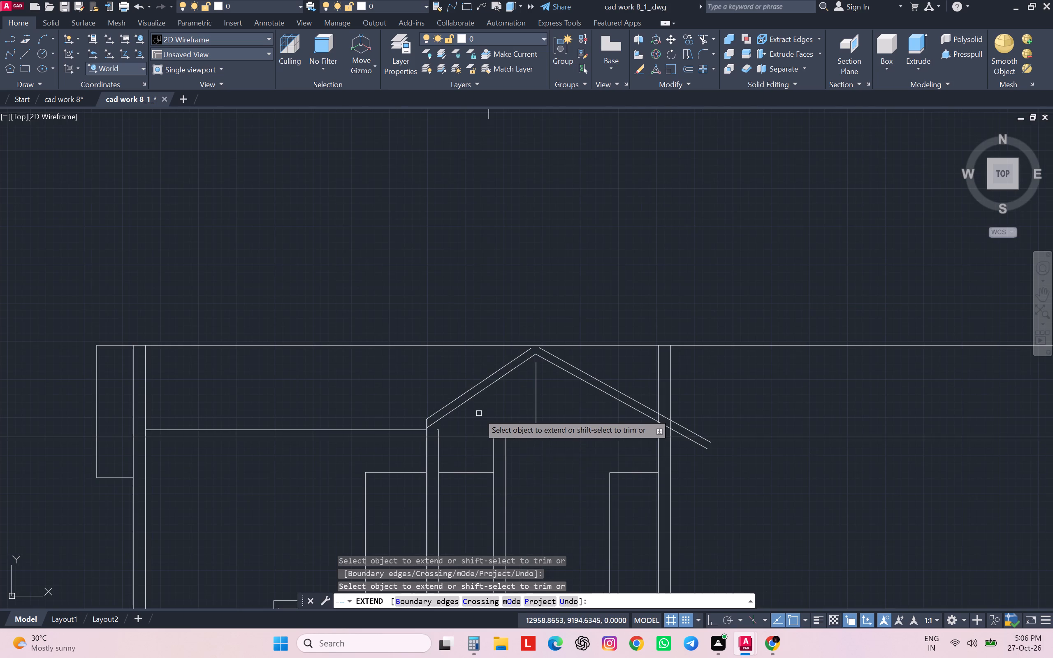
scroll(442, 429, "up", 1)
scroll(442, 429, "down", 1)
scroll(442, 429, "up", 1)
left_click_drag(441, 431, 436, 430, "shift")
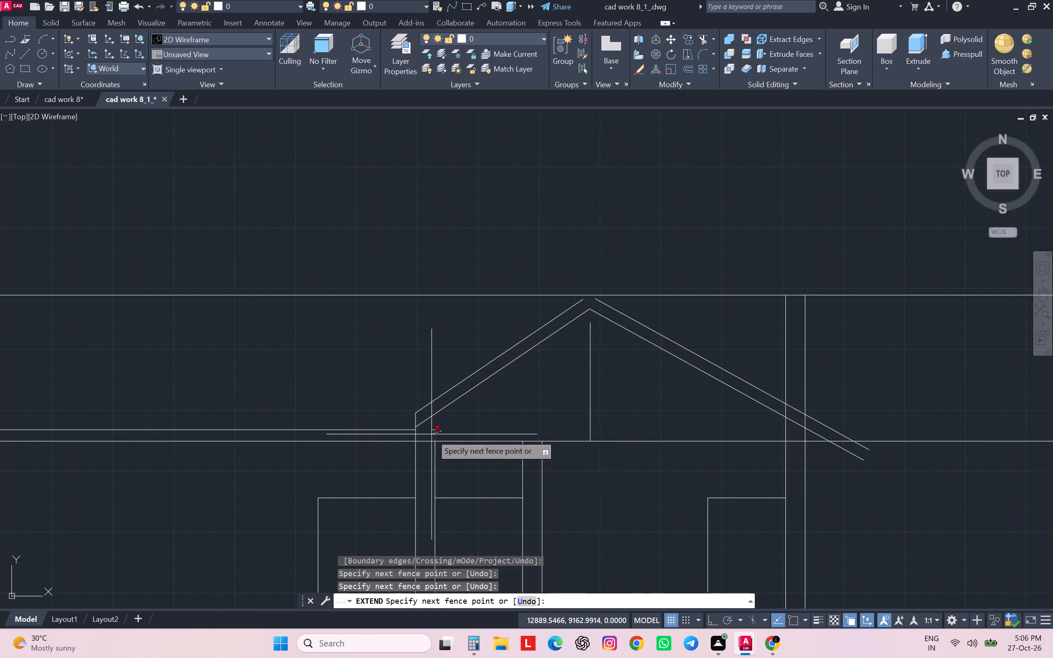
left_click(431, 434, "shift")
left_click(434, 431, "shift")
scroll(502, 429, "down", 1)
scroll(502, 427, "up", 2)
scroll(502, 427, "down", 2)
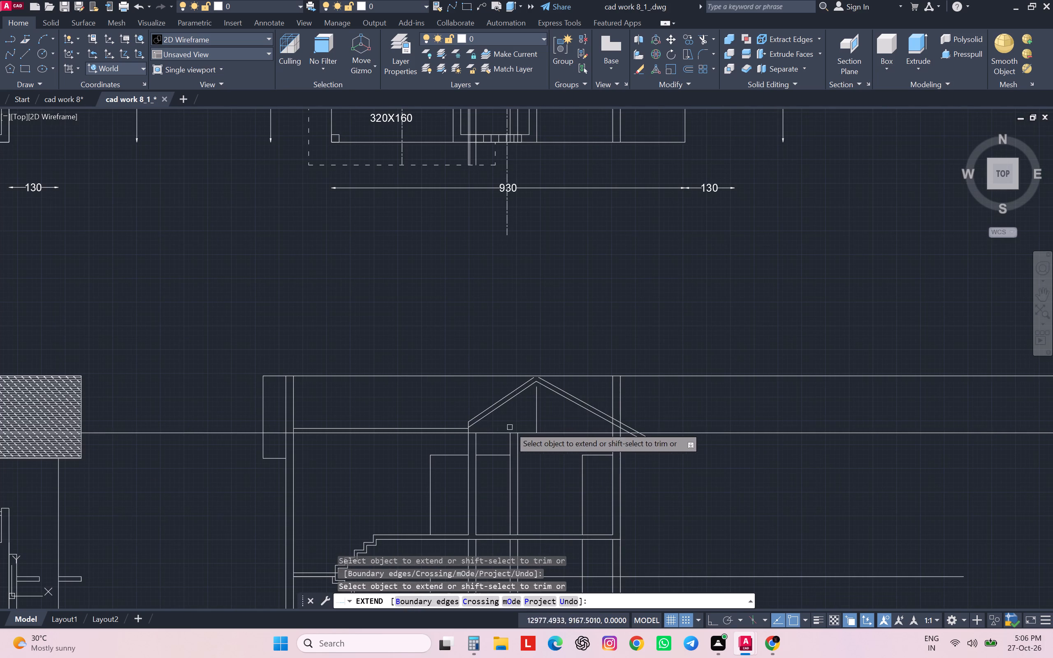
scroll(626, 526, "down", 2)
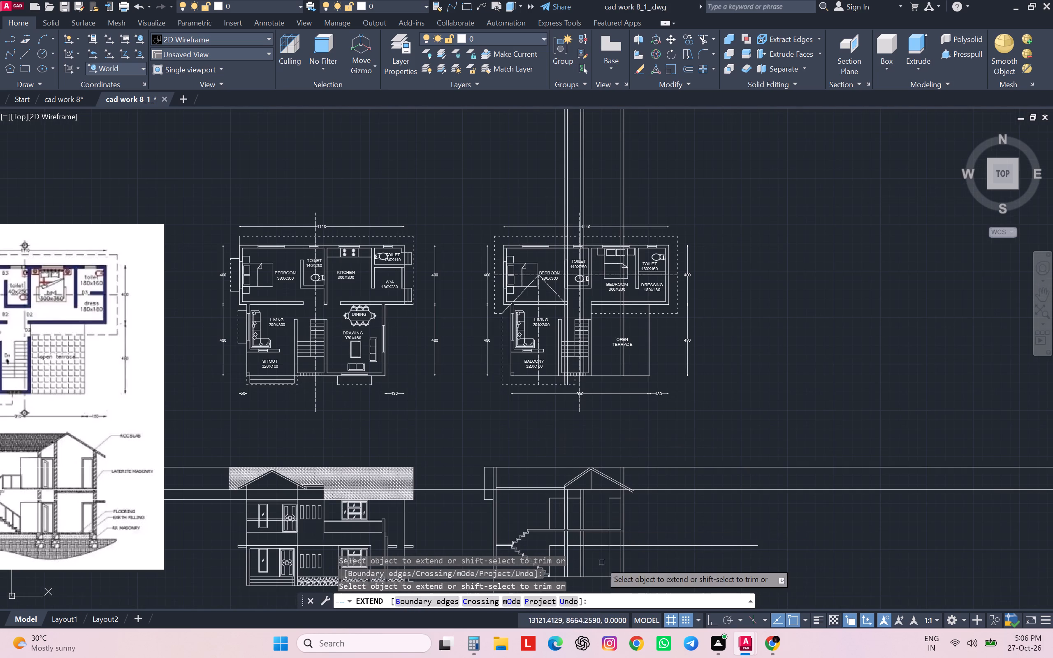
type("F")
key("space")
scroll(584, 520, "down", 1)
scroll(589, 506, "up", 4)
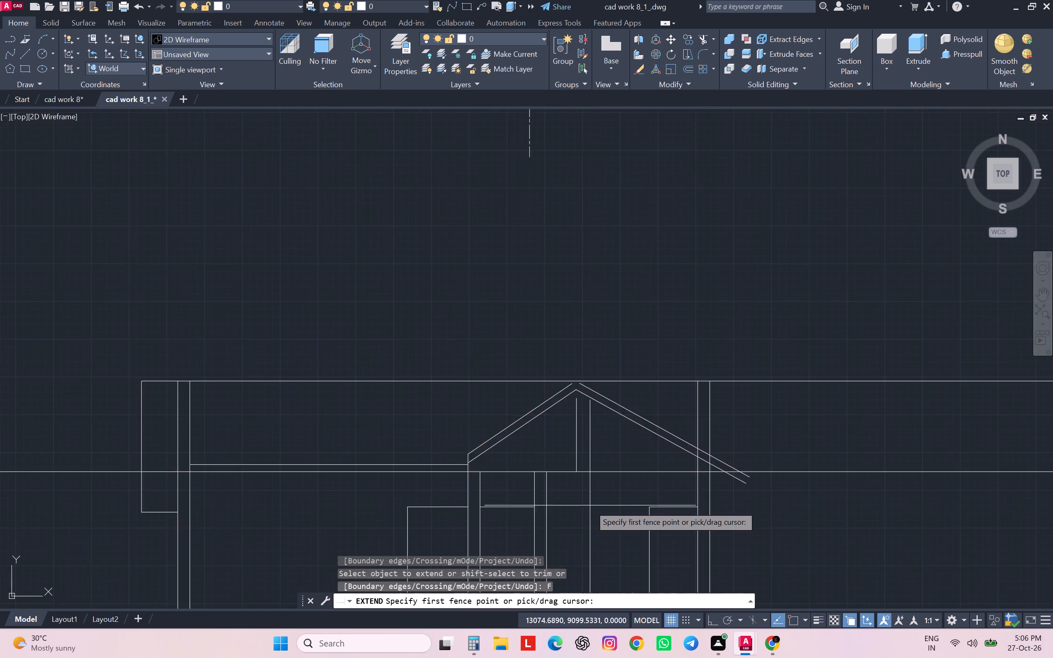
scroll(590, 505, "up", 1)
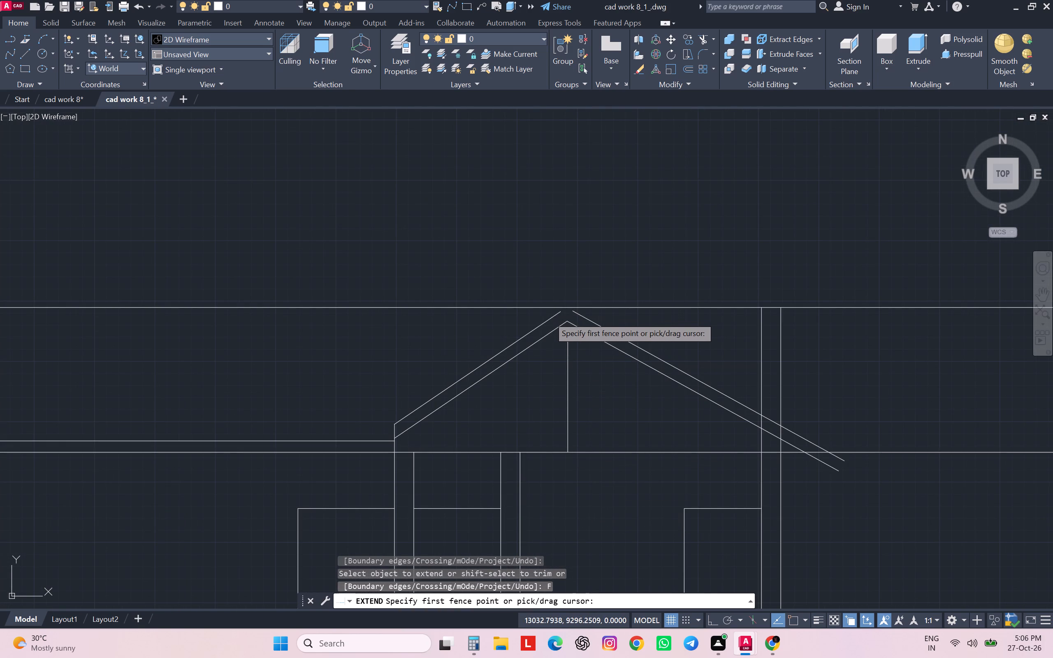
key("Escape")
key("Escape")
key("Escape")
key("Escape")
Fillet the two outer gable slope lines into a sharp corner at the ridge.
key("f")
key("space")
left_click(549, 317)
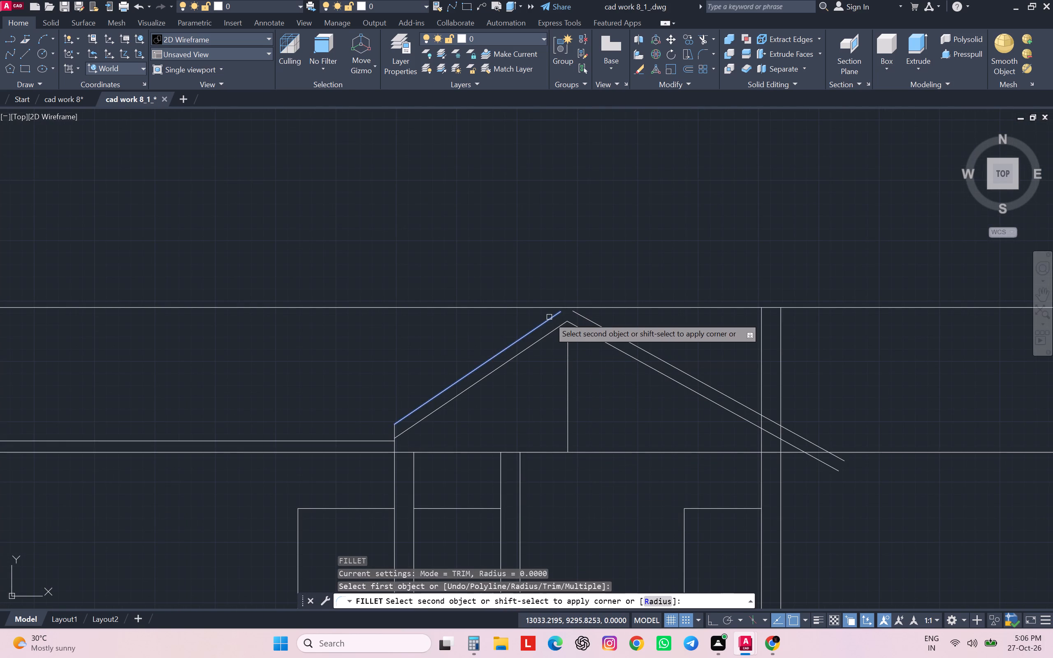
left_click(586, 320)
key("Escape")
key("Escape")
key("Escape")
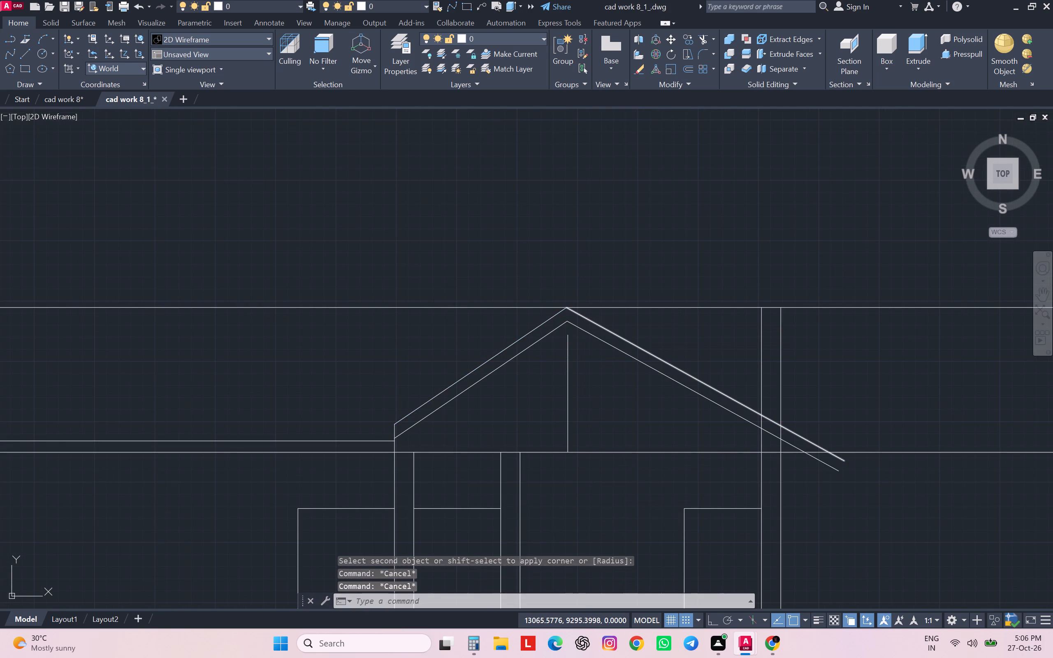
key("Escape")
key("Escape")
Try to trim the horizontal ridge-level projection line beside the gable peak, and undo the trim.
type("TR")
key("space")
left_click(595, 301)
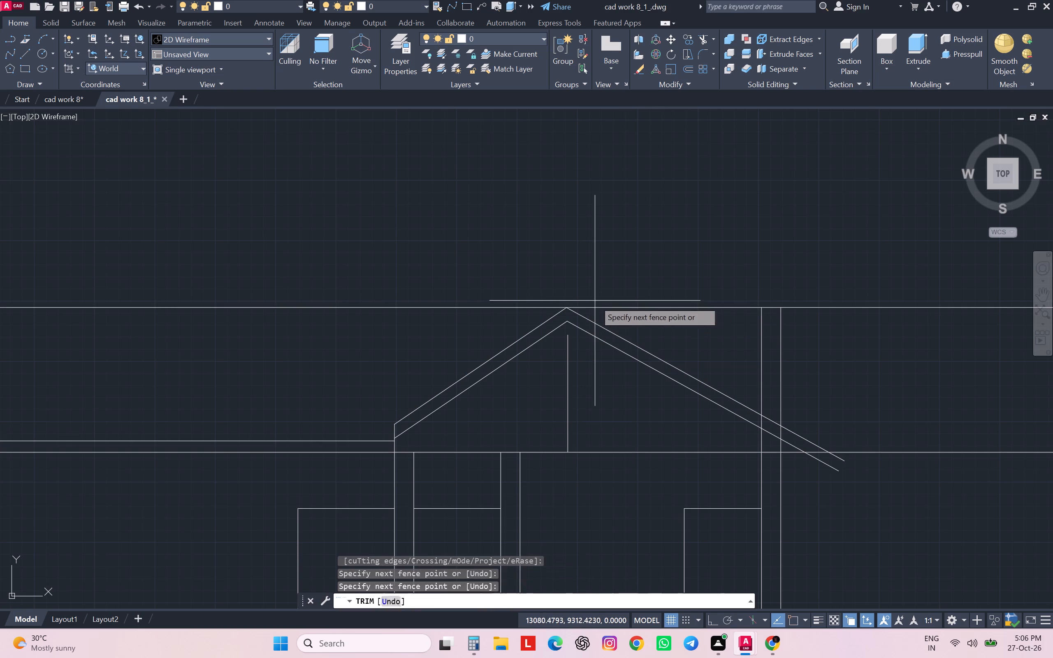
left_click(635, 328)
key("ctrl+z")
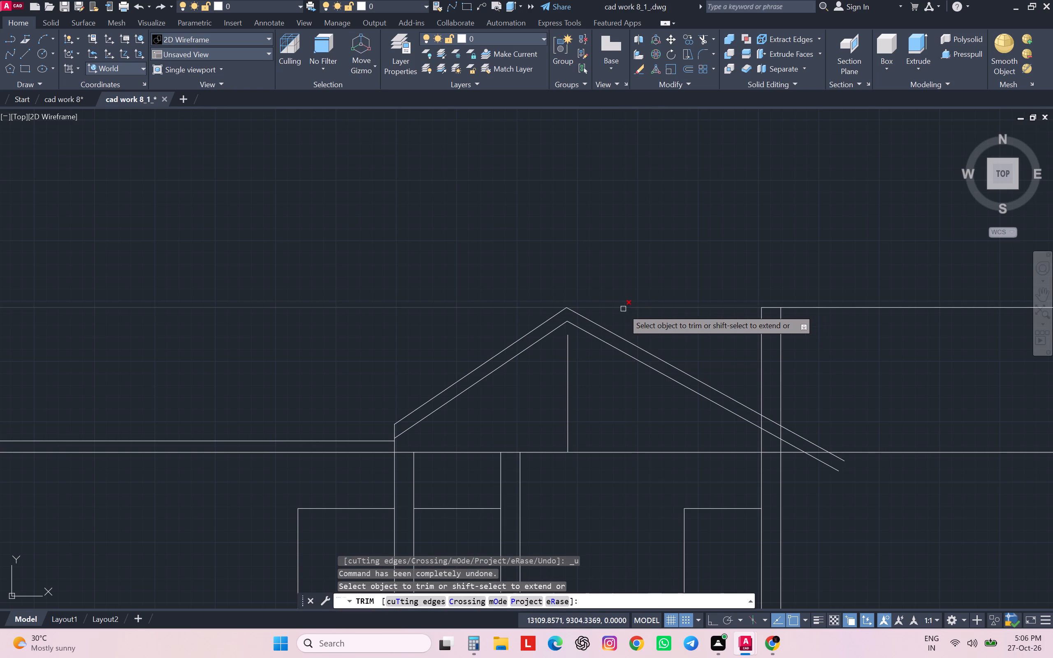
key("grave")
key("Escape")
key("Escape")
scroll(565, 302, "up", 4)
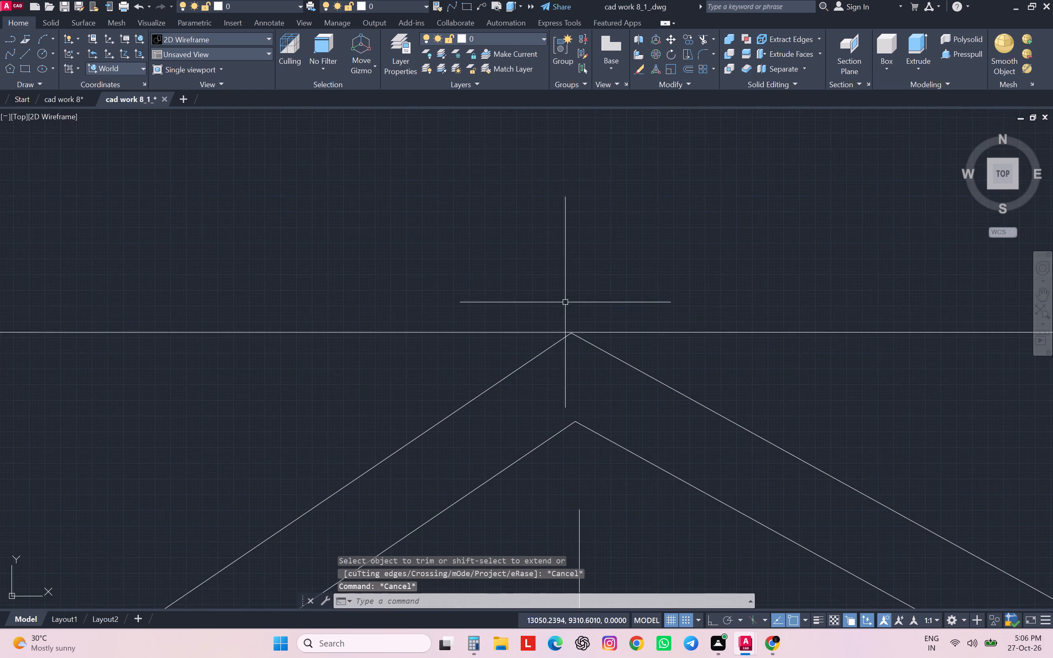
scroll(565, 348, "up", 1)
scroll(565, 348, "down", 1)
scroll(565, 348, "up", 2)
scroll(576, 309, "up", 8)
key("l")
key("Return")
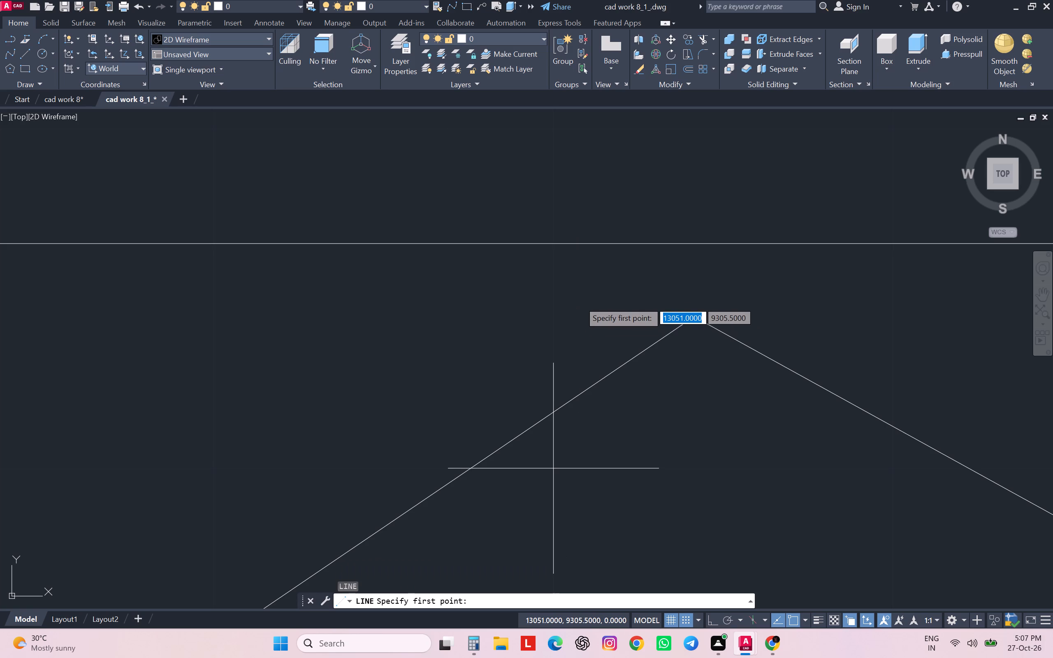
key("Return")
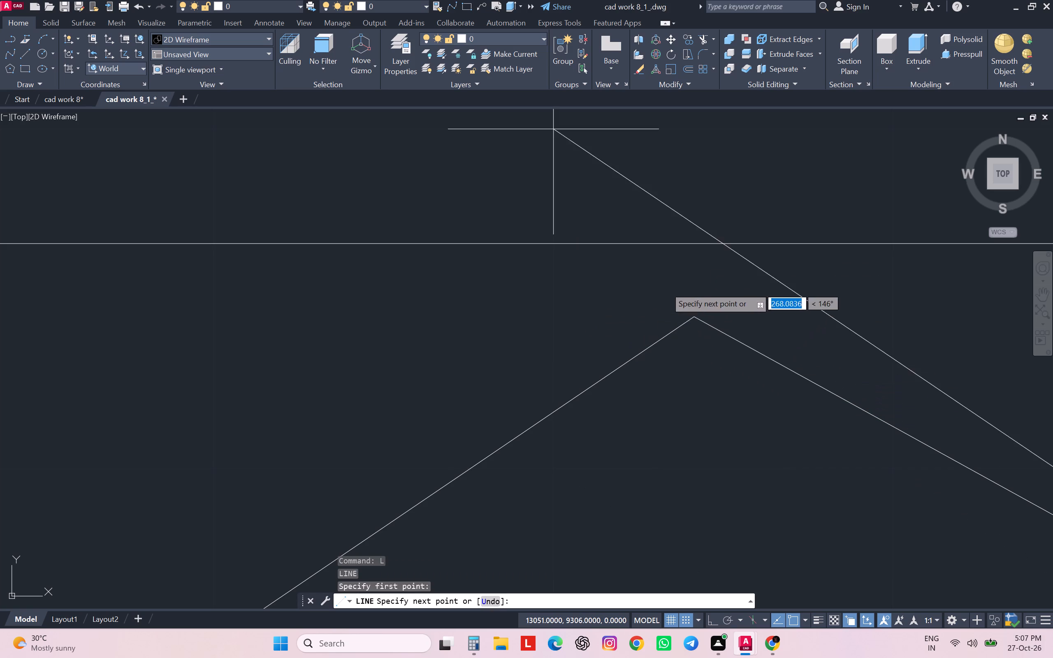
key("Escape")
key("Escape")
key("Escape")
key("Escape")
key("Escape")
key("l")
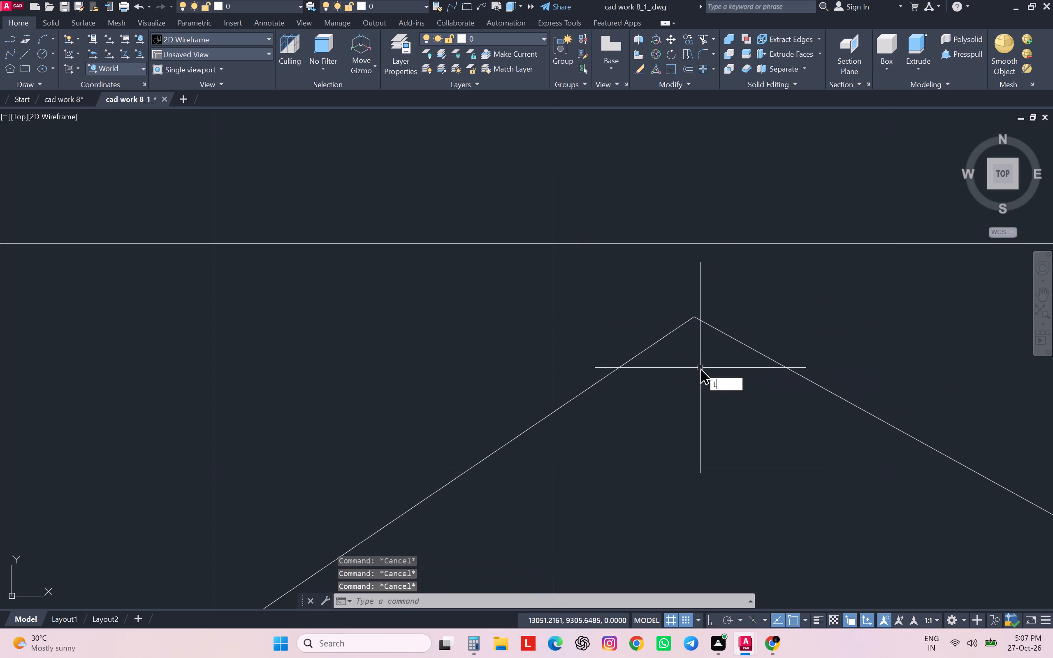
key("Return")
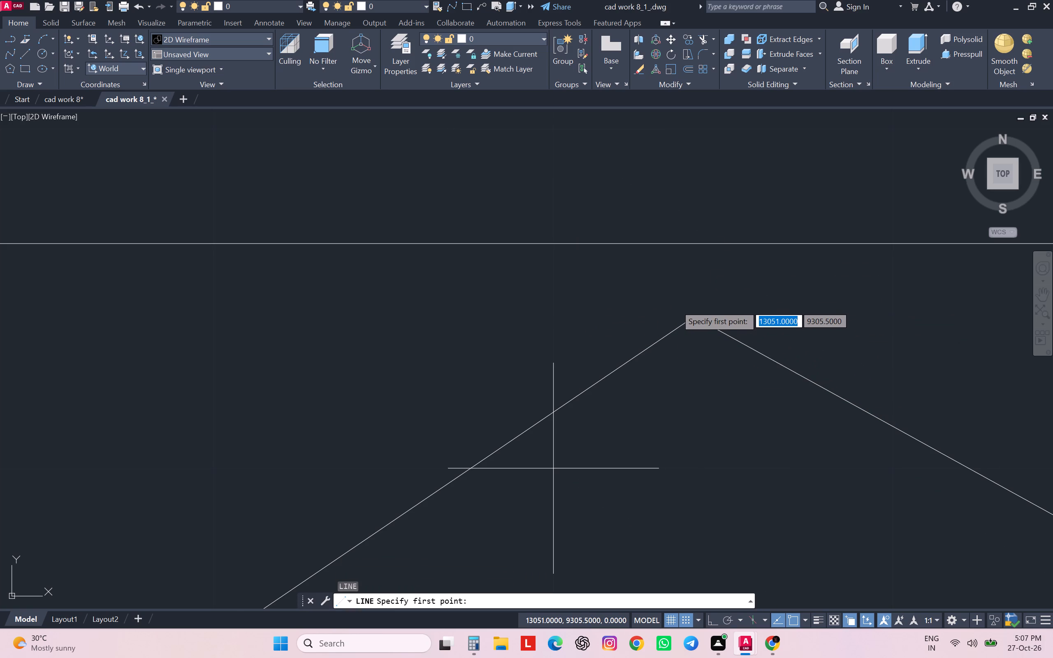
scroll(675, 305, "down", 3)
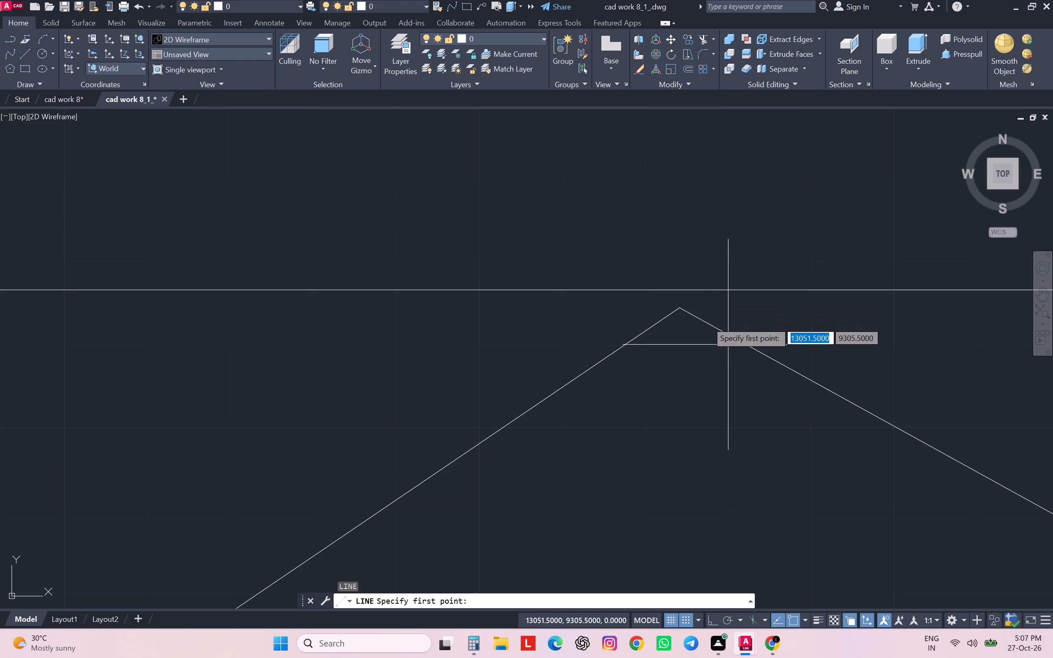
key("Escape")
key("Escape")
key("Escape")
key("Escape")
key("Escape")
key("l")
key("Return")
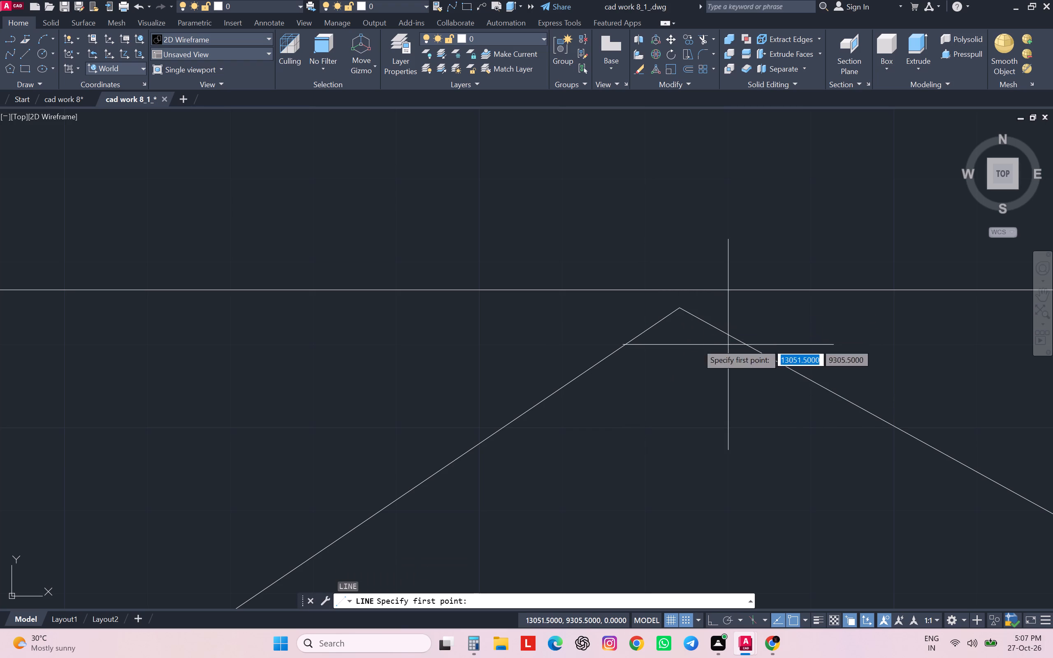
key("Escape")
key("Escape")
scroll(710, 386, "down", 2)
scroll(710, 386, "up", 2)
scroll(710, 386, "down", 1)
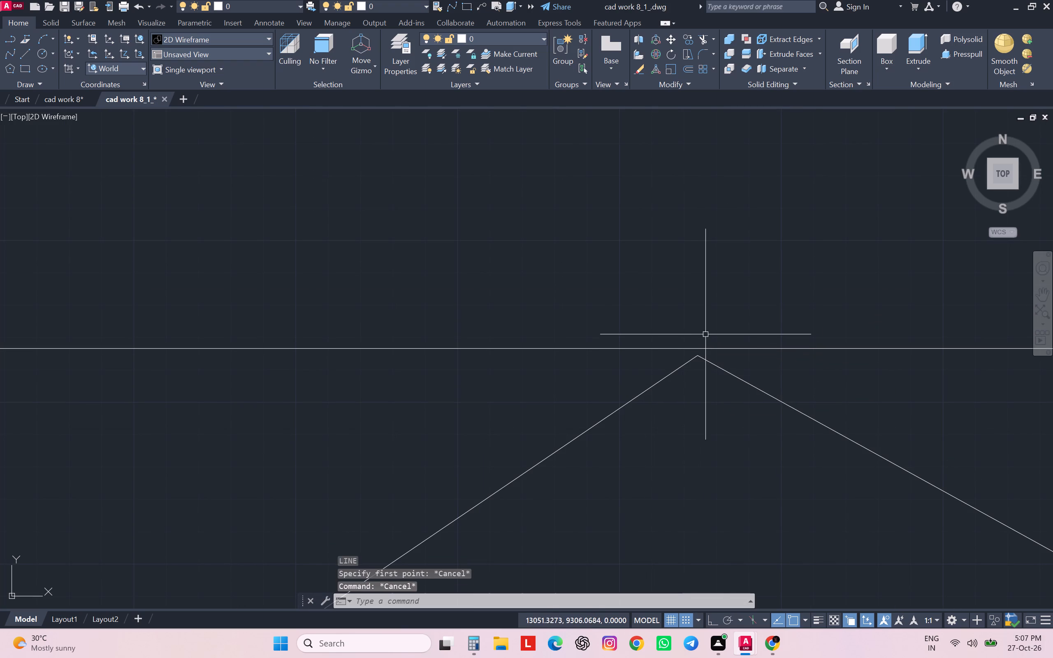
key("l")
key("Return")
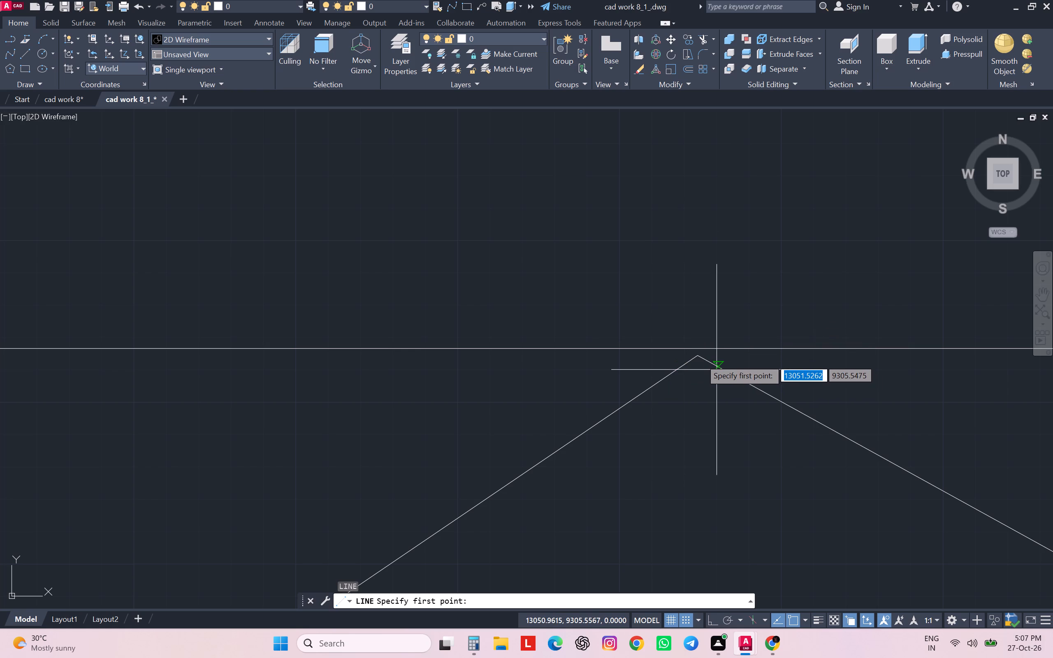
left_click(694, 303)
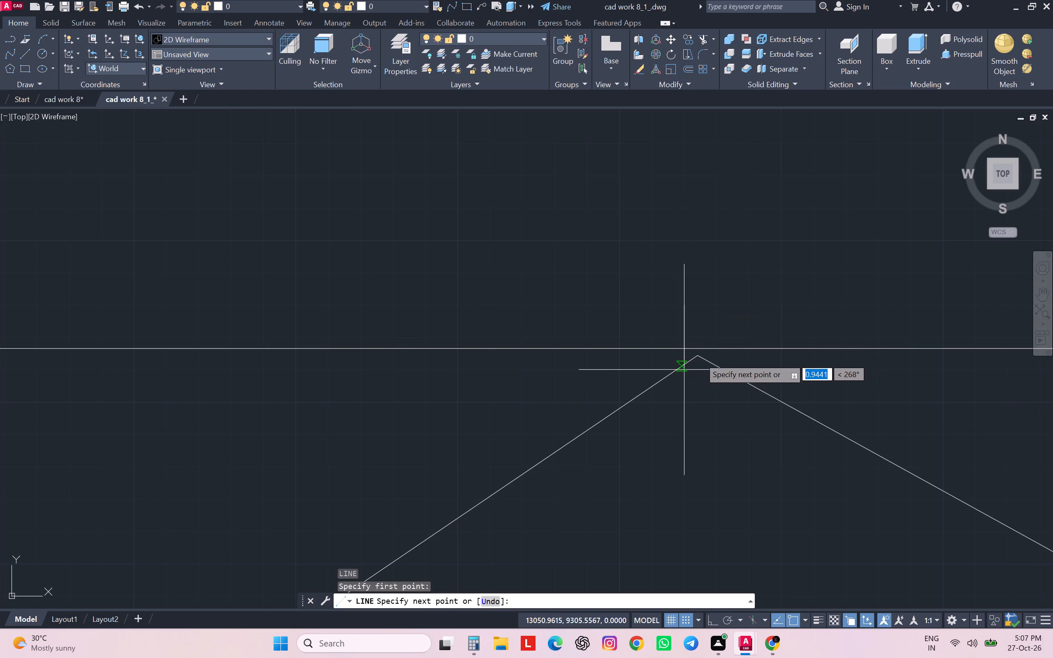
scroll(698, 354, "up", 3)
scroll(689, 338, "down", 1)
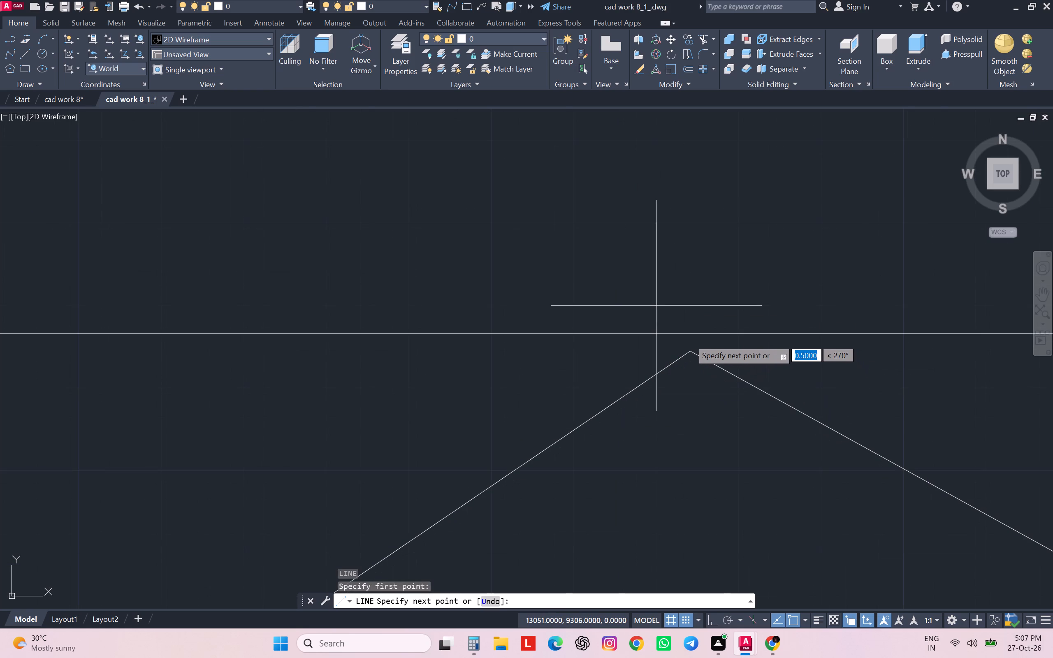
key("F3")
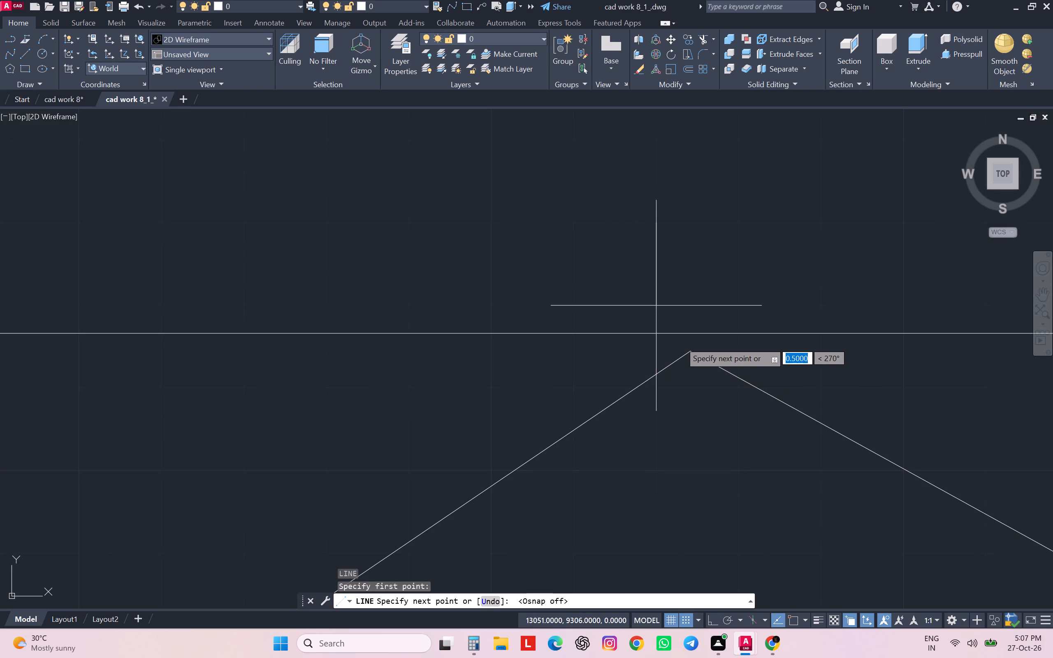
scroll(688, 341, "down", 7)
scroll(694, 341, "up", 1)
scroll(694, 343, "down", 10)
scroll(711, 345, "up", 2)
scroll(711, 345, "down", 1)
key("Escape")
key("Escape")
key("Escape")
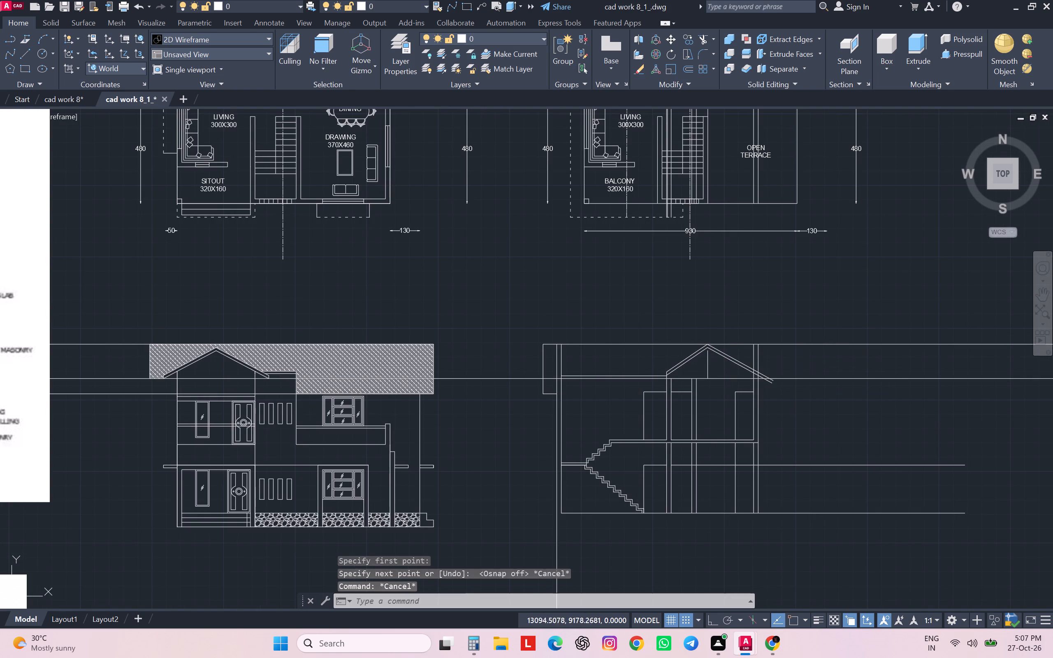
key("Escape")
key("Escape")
Trim the eave-level line where it crosses the stair-side outer wall and the roof overhang outline beside it.
scroll(714, 362, "up", 4)
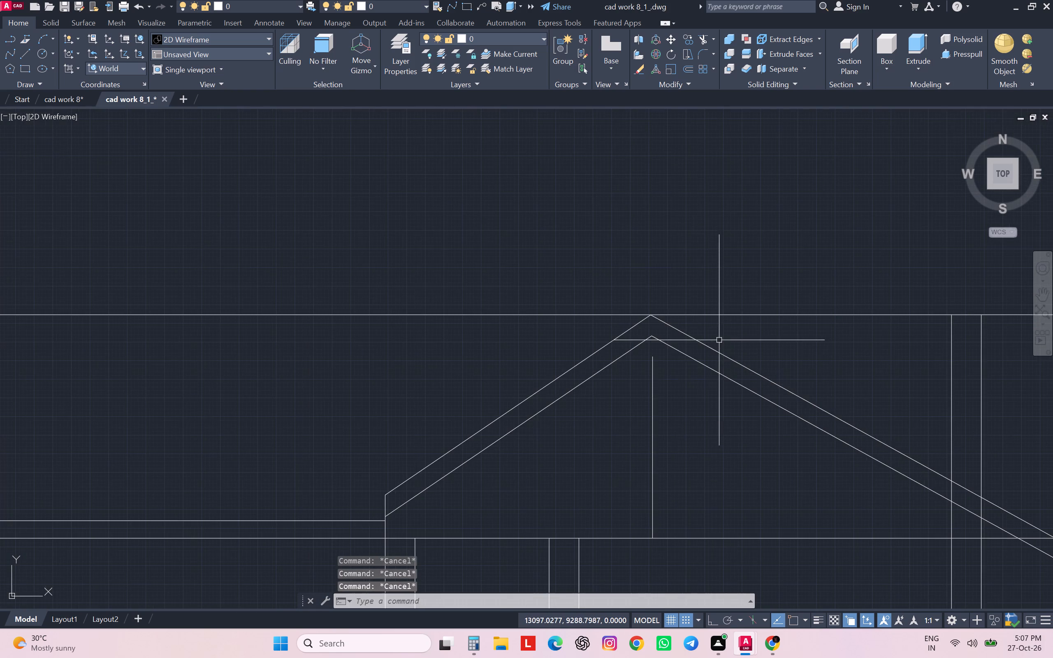
scroll(719, 340, "down", 4)
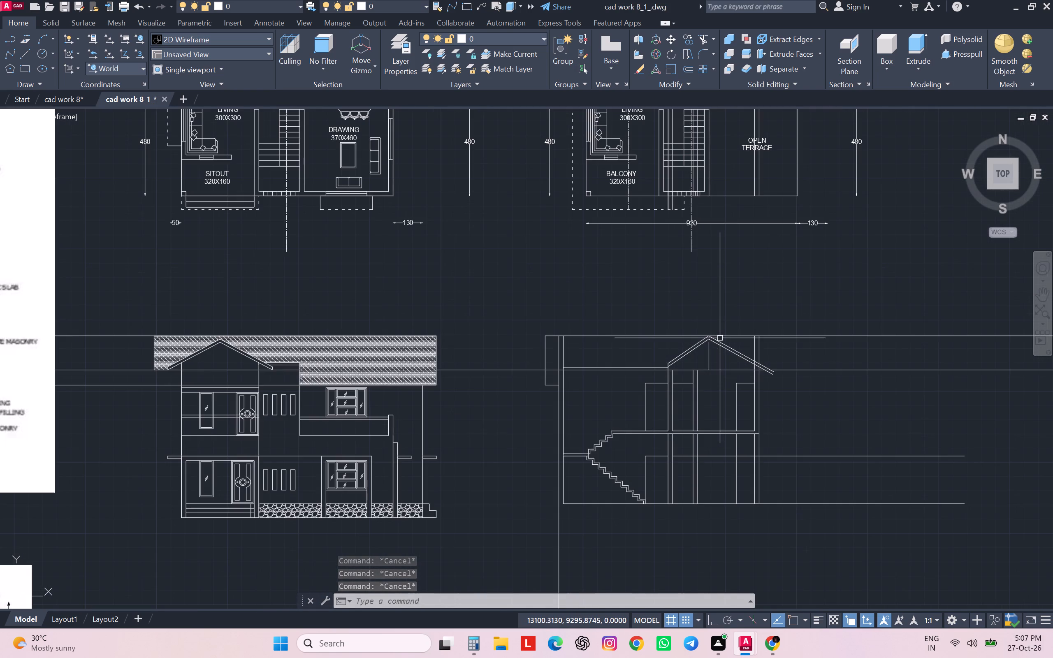
scroll(748, 427, "down", 1)
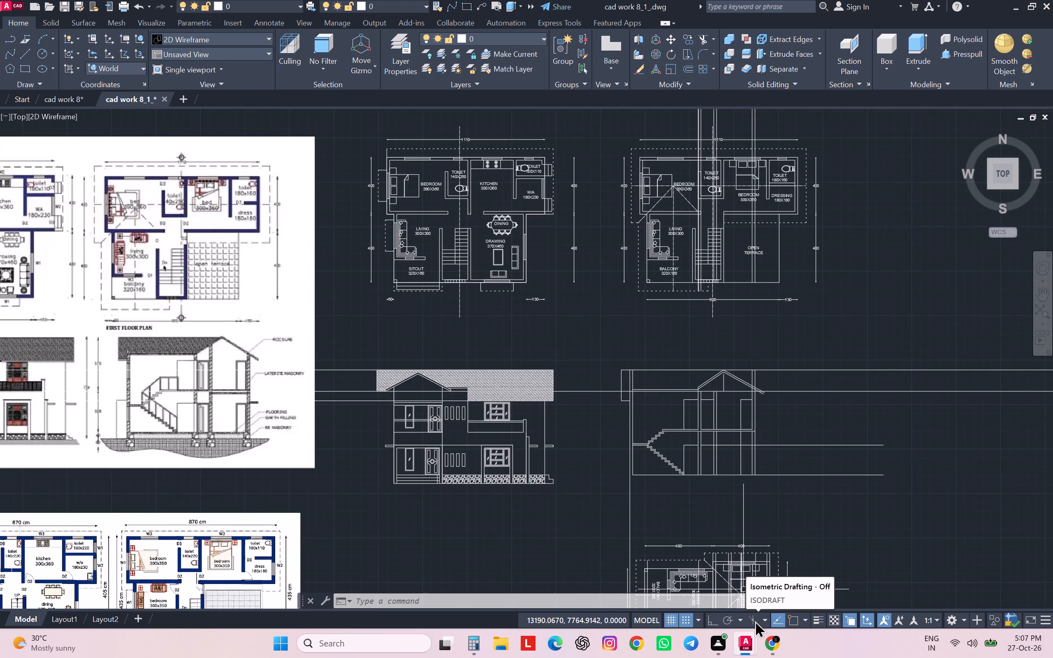
type("TR")
key("space")
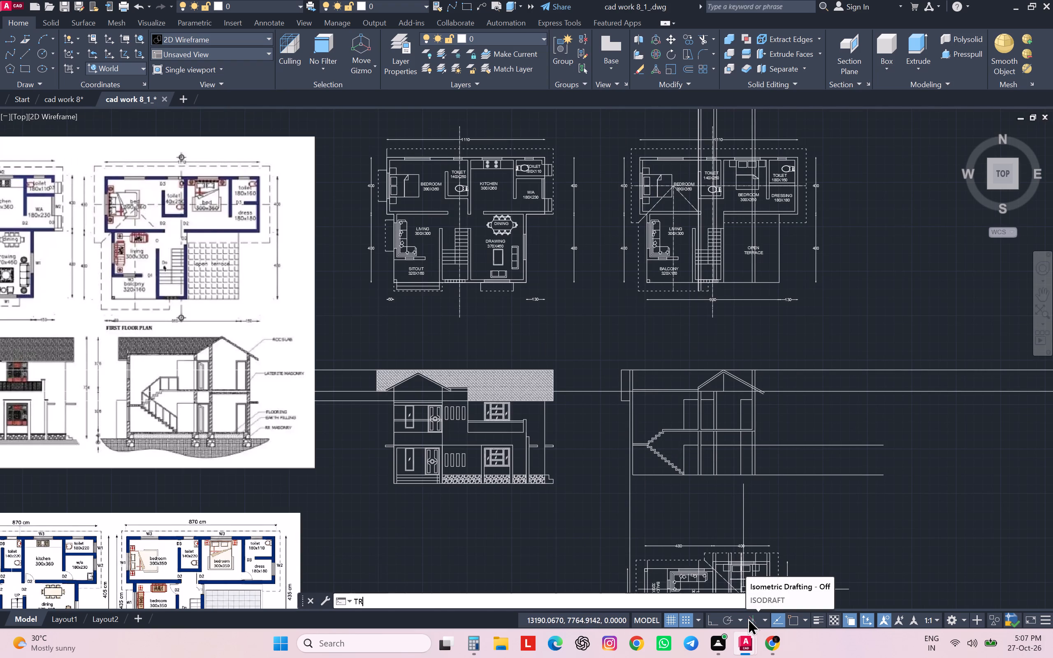
scroll(632, 398, "up", 6)
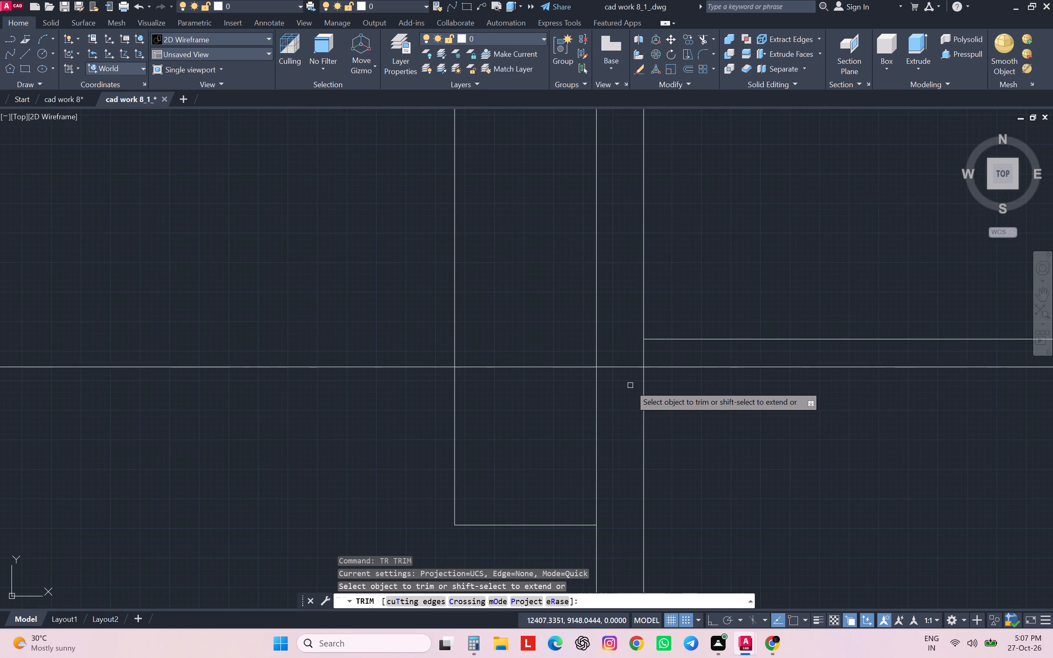
left_click(627, 373)
left_click(624, 351)
left_click(566, 366)
scroll(566, 366, "down", 3)
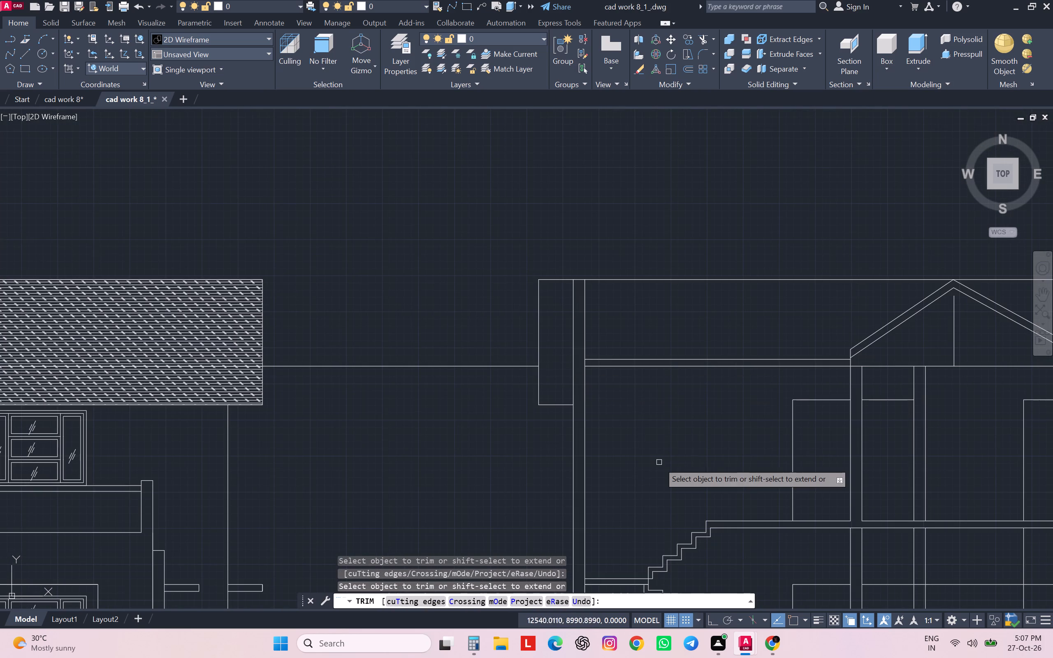
Extend the outer gable slope down to the flat slab's top line and trim the first interior wall's line between the slopes.
scroll(655, 441, "down", 2)
scroll(655, 441, "up", 2)
scroll(664, 445, "down", 3)
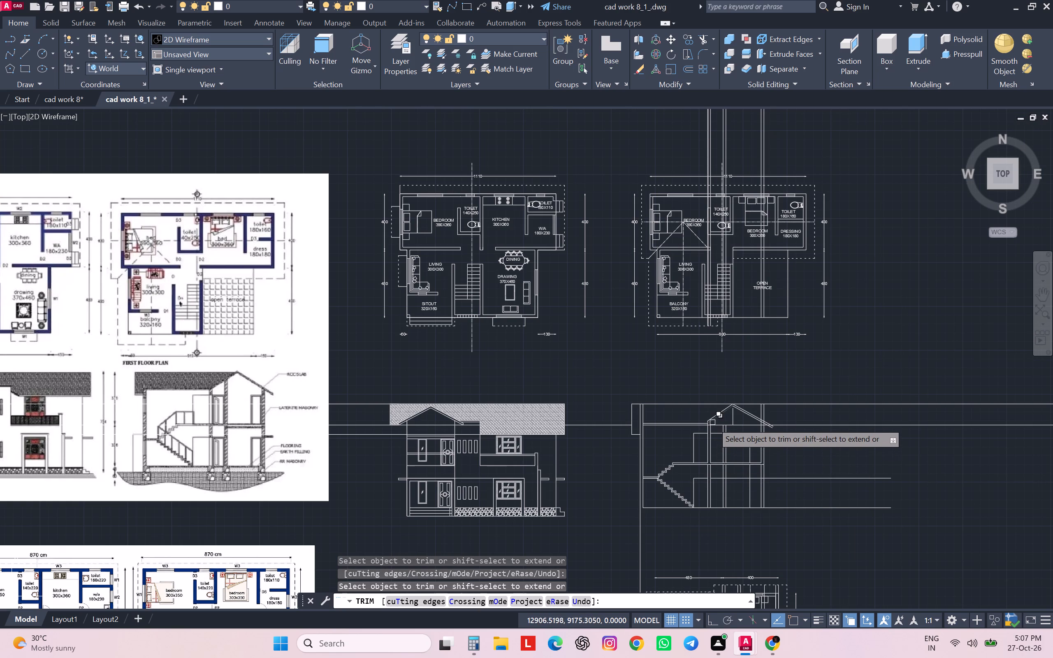
scroll(712, 424, "up", 3)
scroll(712, 424, "down", 1)
scroll(712, 424, "up", 3)
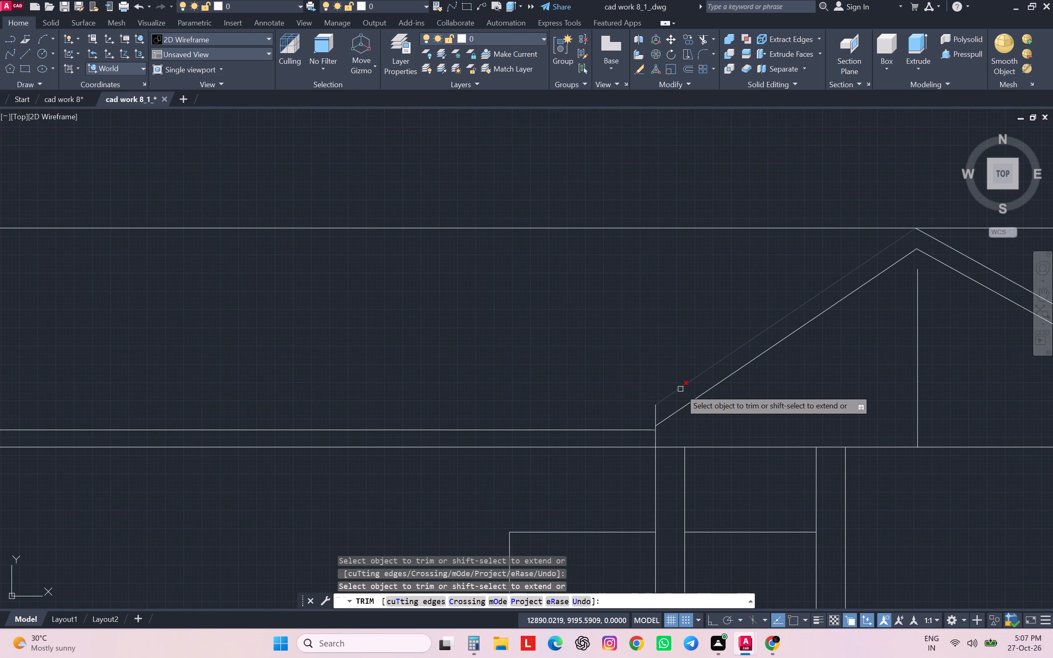
left_click(680, 389, "shift")
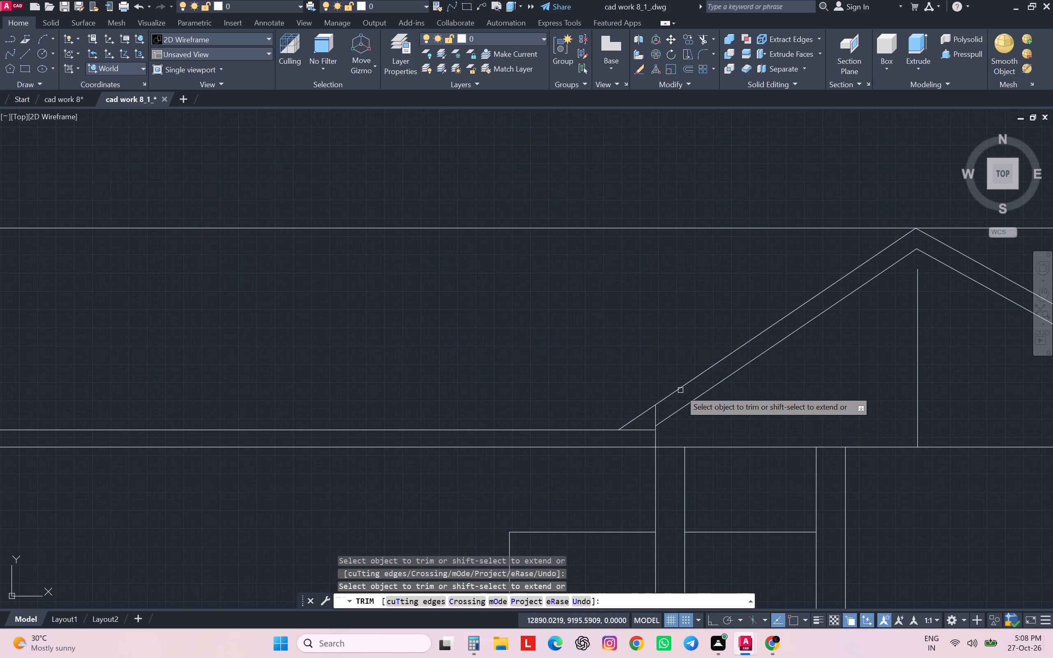
left_click(657, 416)
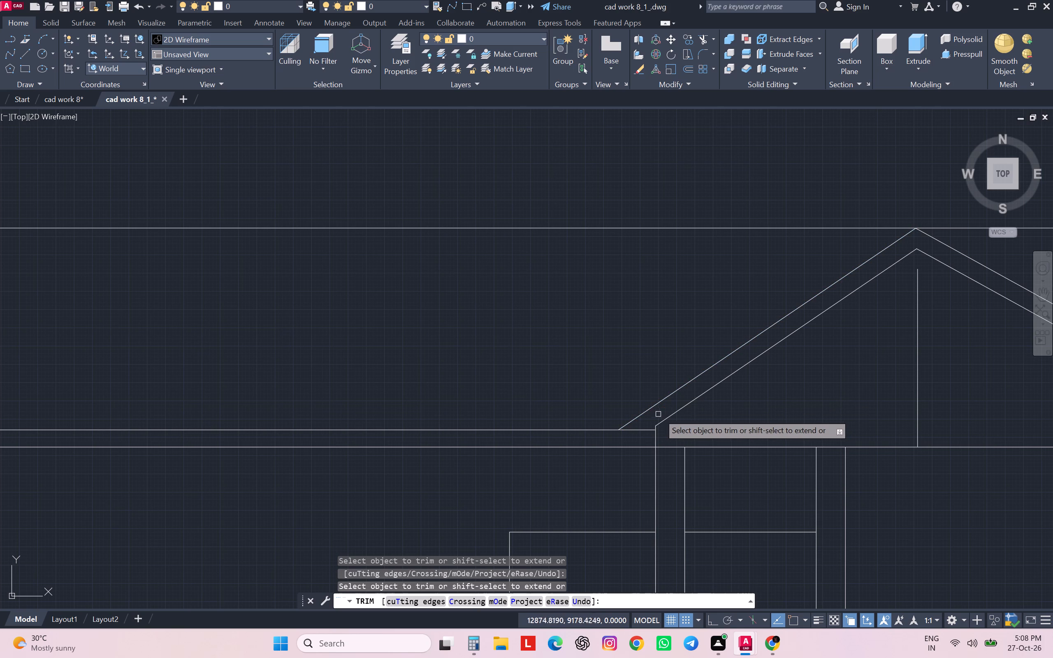
scroll(659, 412, "up", 1)
scroll(660, 412, "down", 6)
scroll(660, 412, "up", 1)
scroll(779, 475, "down", 2)
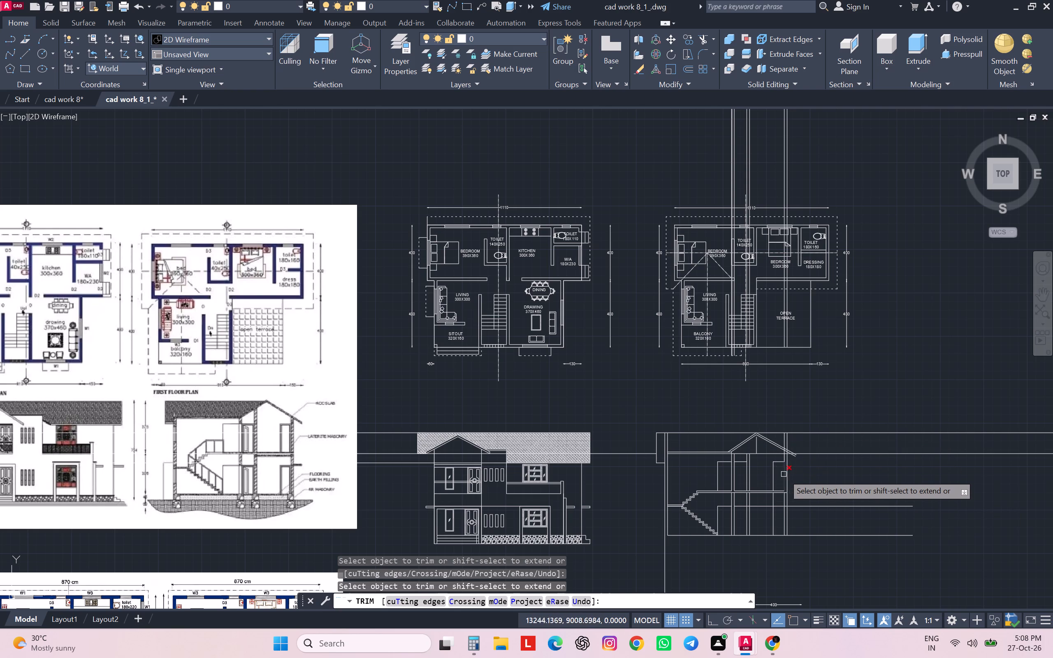
scroll(790, 475, "up", 4)
scroll(790, 475, "down", 2)
scroll(790, 475, "up", 2)
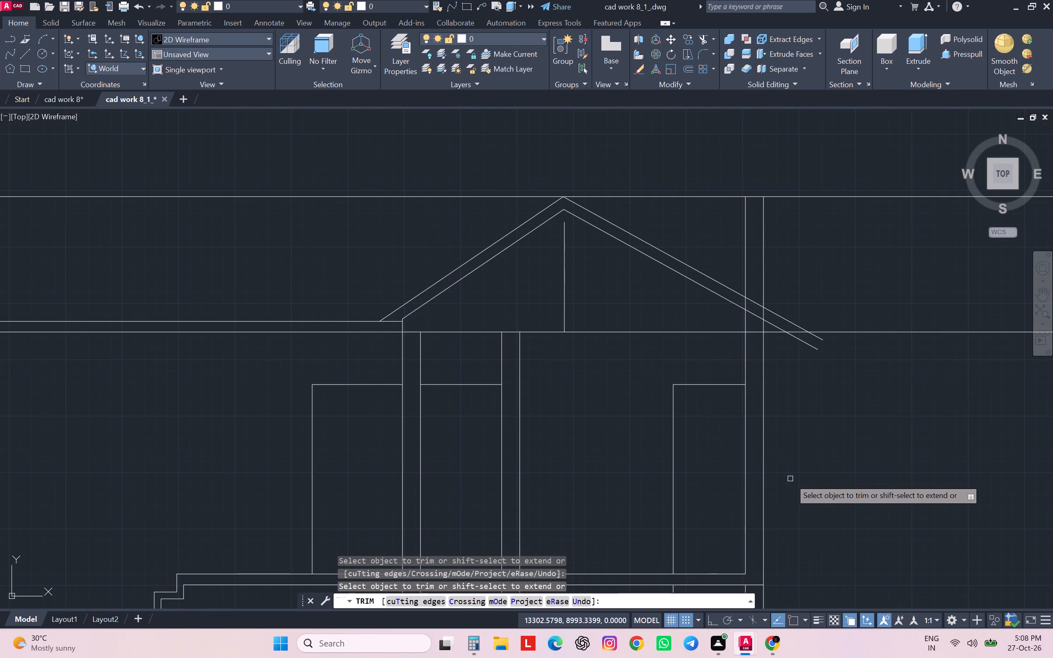
key("Escape")
key("Escape")
key("Escape")
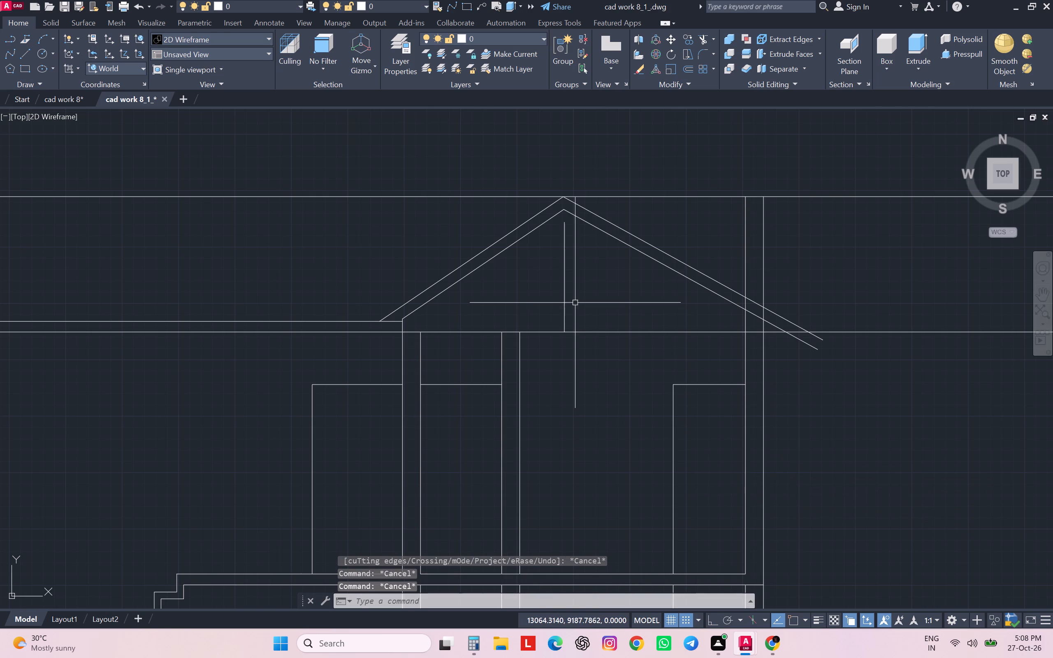
Erase the vertical line beneath the gable ridge.
left_click(575, 302)
left_click(565, 302)
left_click(565, 302)
left_click(565, 302)
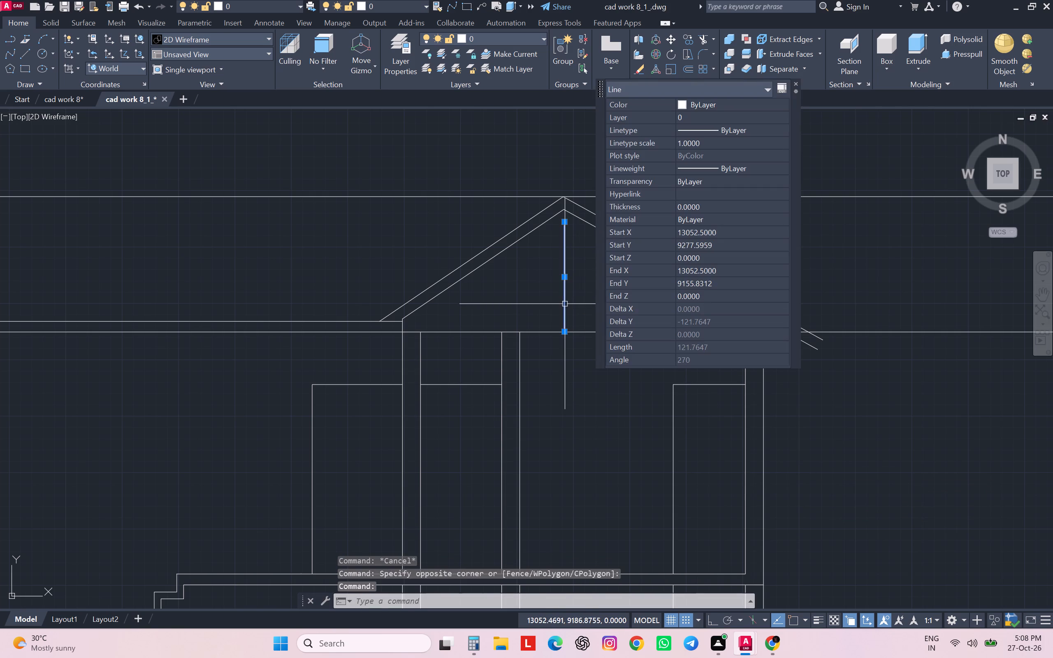
key("Delete")
Offset the horizontal ridge-level projection ray 1 unit downward.
scroll(575, 306, "down", 1)
scroll(575, 306, "up", 1)
scroll(684, 381, "down", 5)
scroll(624, 356, "up", 2)
scroll(624, 356, "down", 1)
scroll(624, 356, "up", 2)
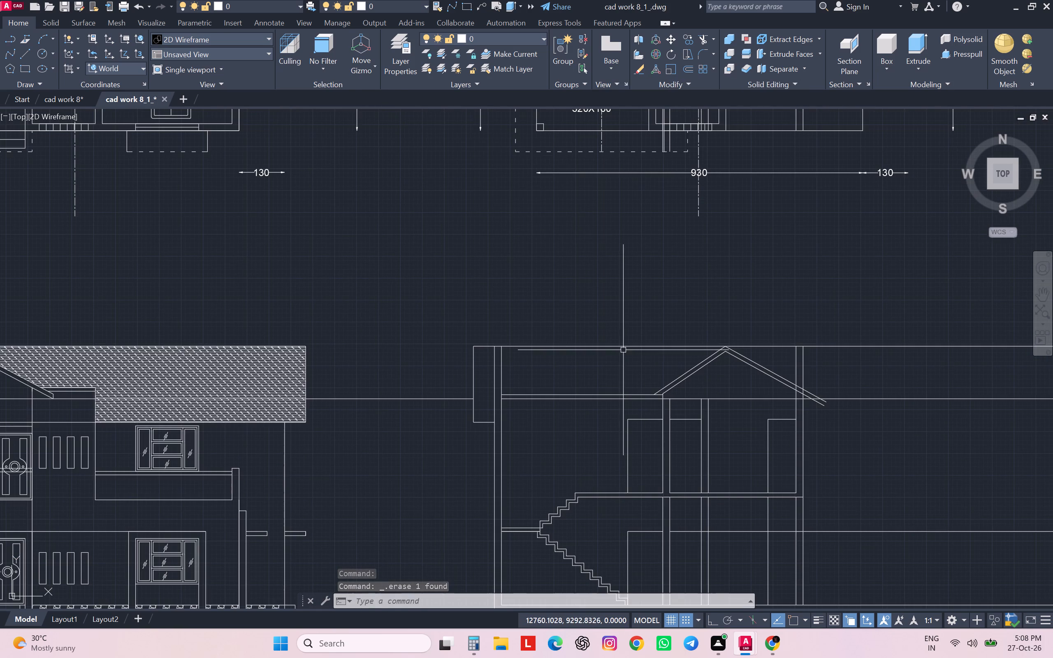
left_click(623, 344)
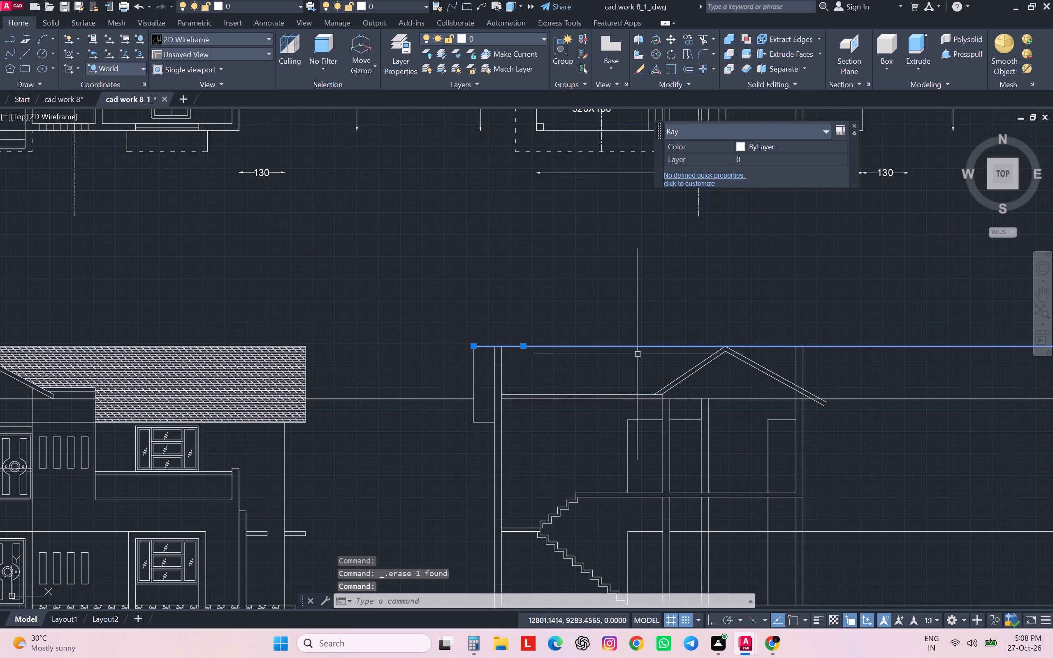
key("o")
key("Return")
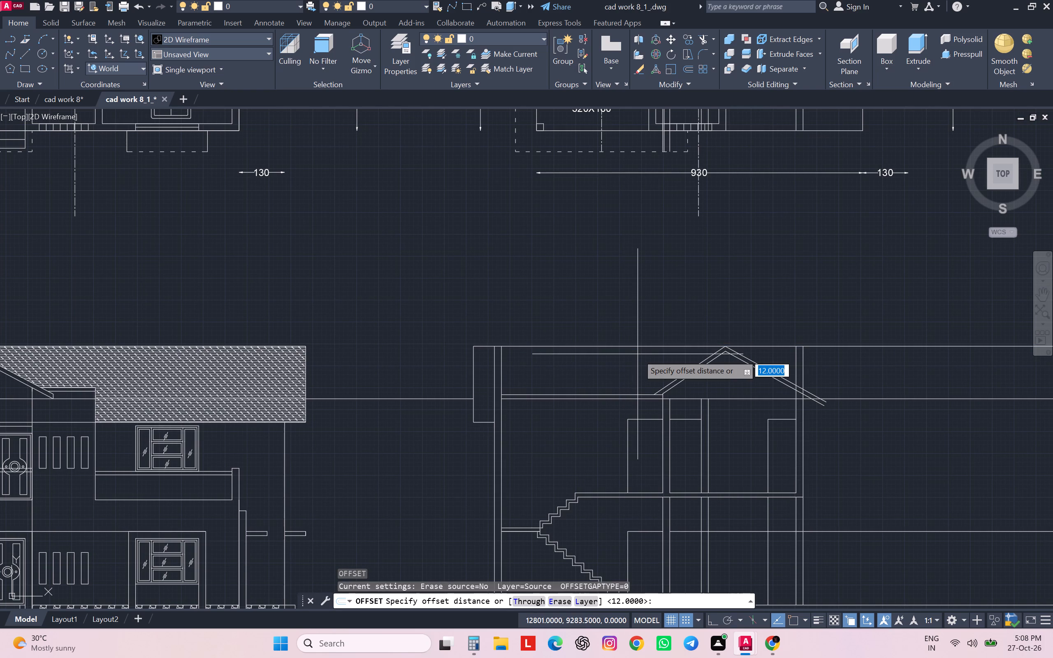
key("1")
key("Return")
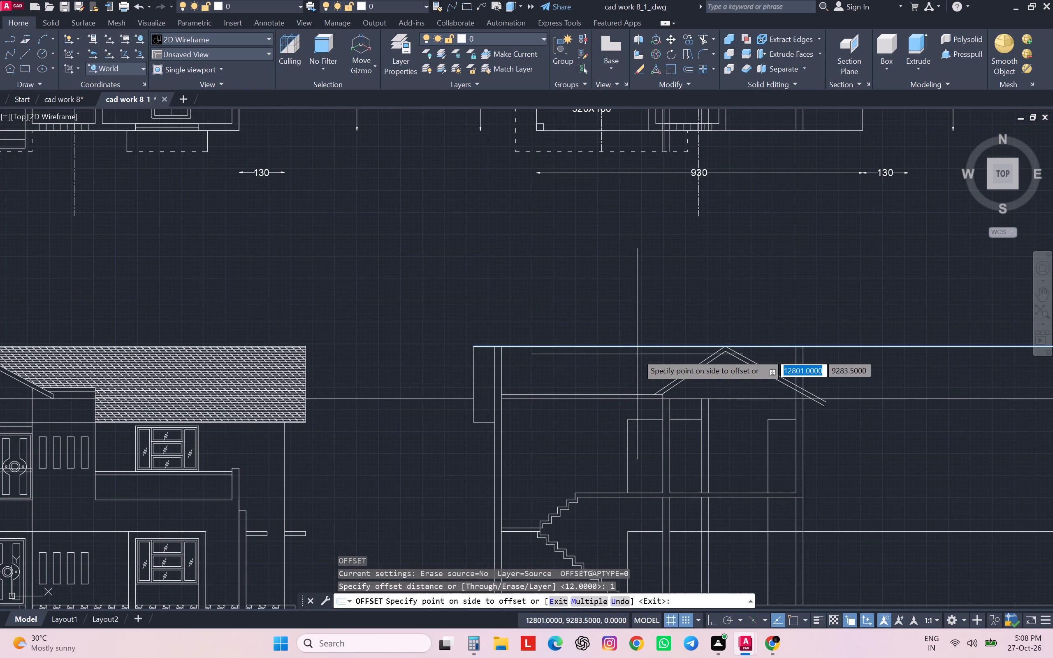
left_click(630, 378)
scroll(632, 347, "up", 6)
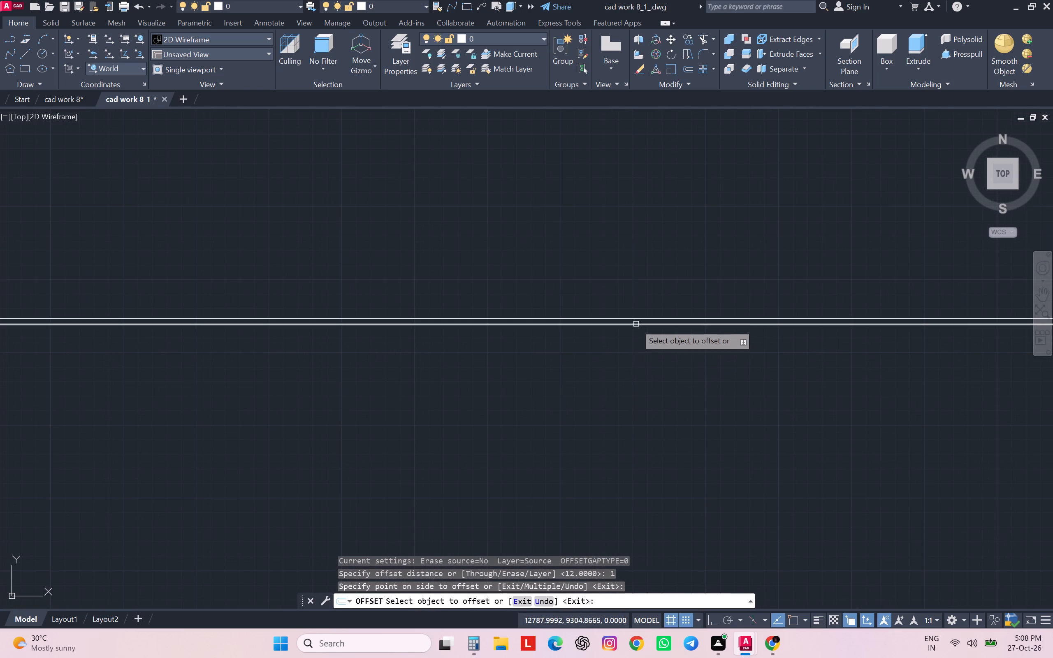
Erase the original upper ridge-level ray, keeping the offset copy.
left_click(638, 318)
key("Delete")
scroll(639, 316, "down", 1)
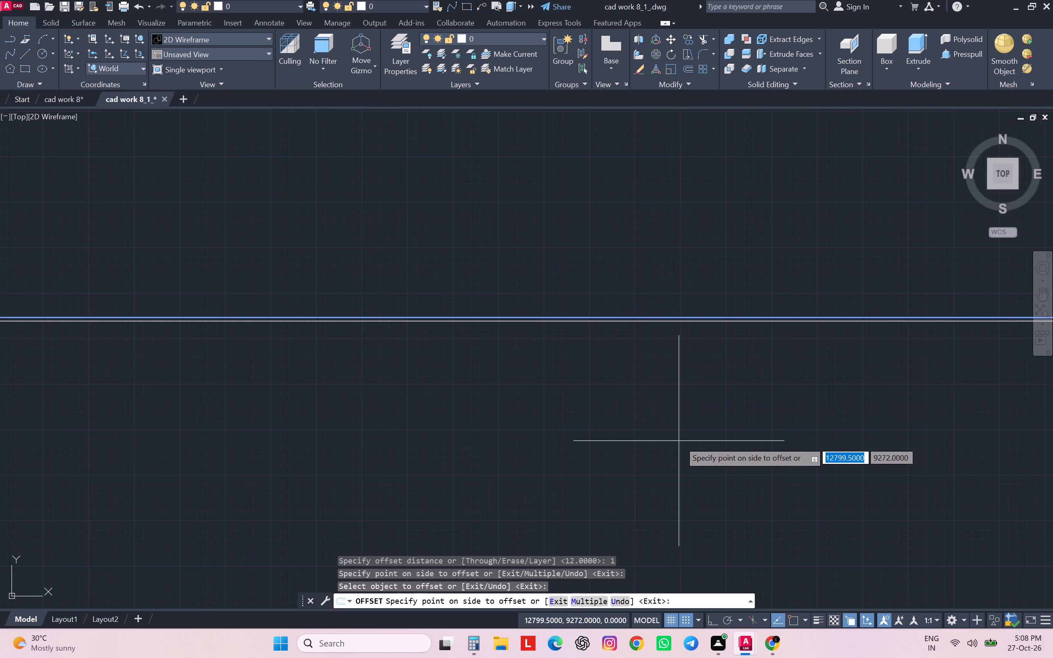
key("Delete")
key("Escape")
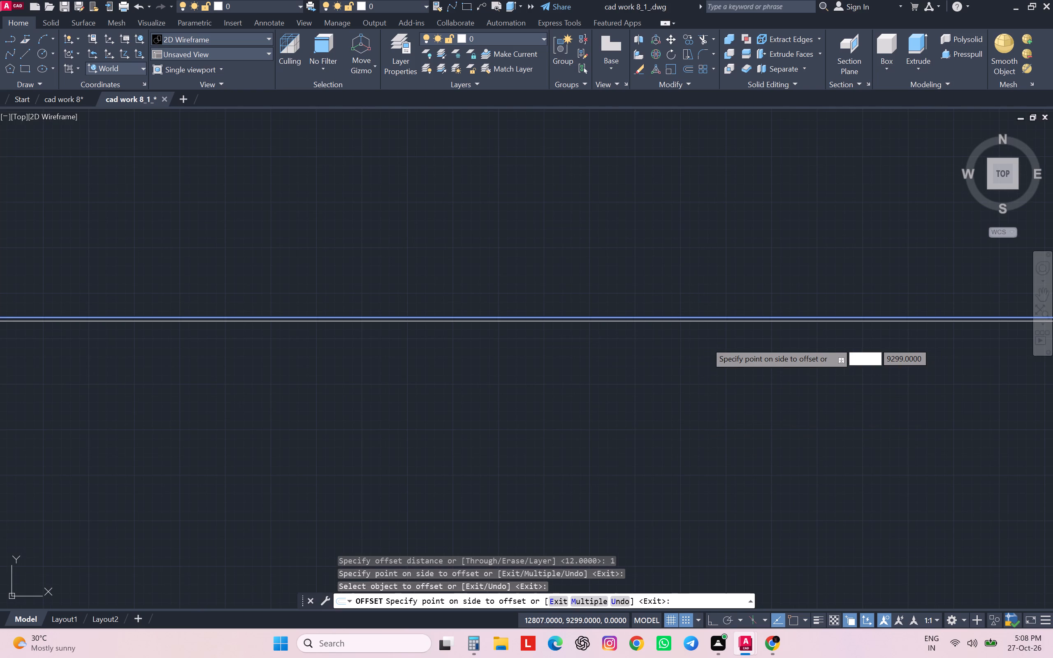
key("Escape")
key("Escape")
key("Escape")
left_click(721, 315)
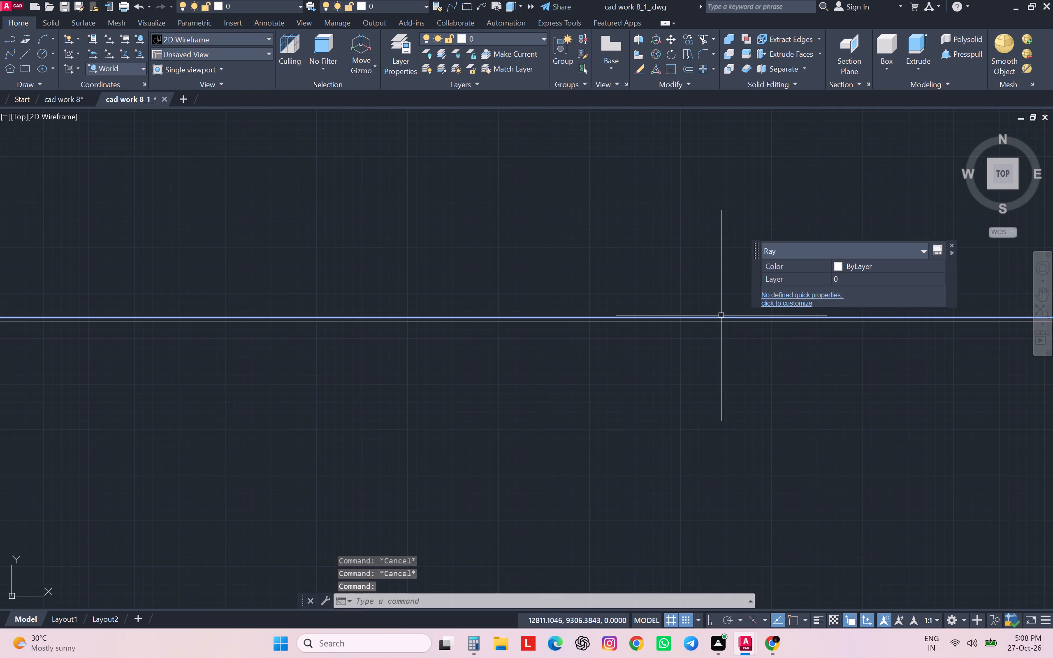
key("Delete")
Trim the ridge-level and eave-level lines extending beyond the end wall under the gable's far slope.
scroll(723, 313, "down", 5)
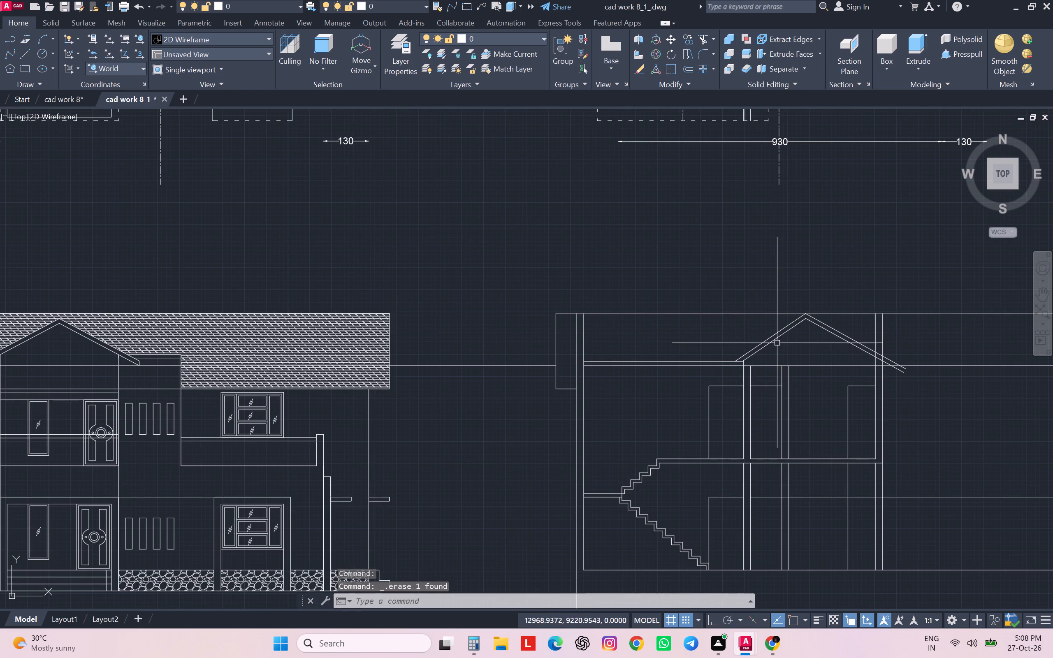
scroll(726, 358, "down", 2)
type("TR")
key("space")
left_click(823, 324)
left_click(829, 371)
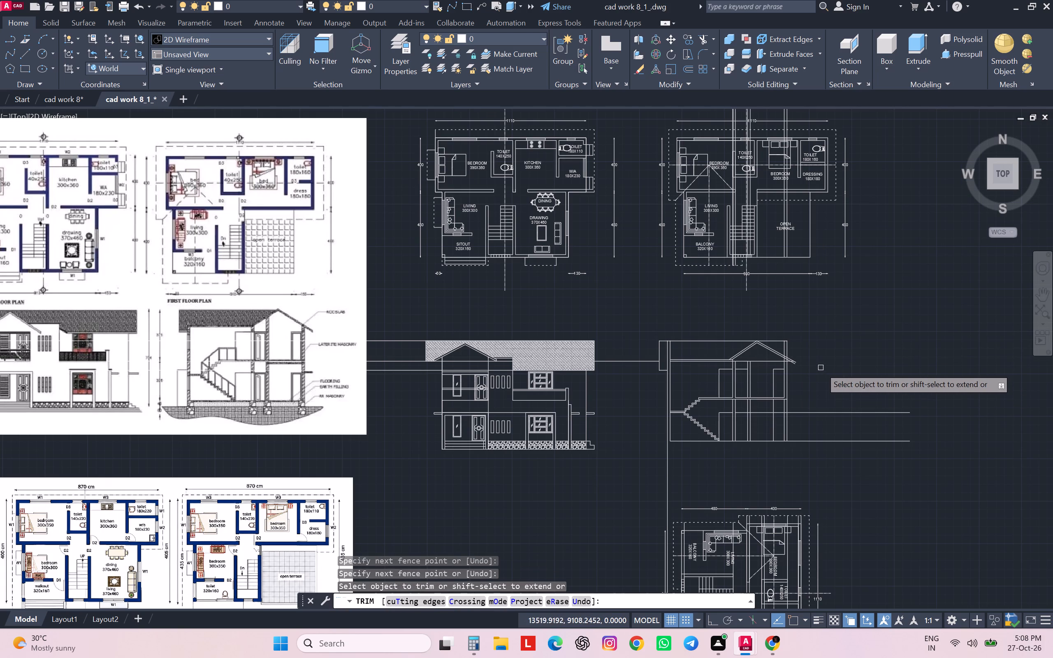
Trim the end wall lines above the gable roof and remove the ridge-level line between the peak and that wall, including its stub.
scroll(785, 352, "up", 1)
scroll(785, 352, "down", 2)
scroll(785, 352, "up", 1)
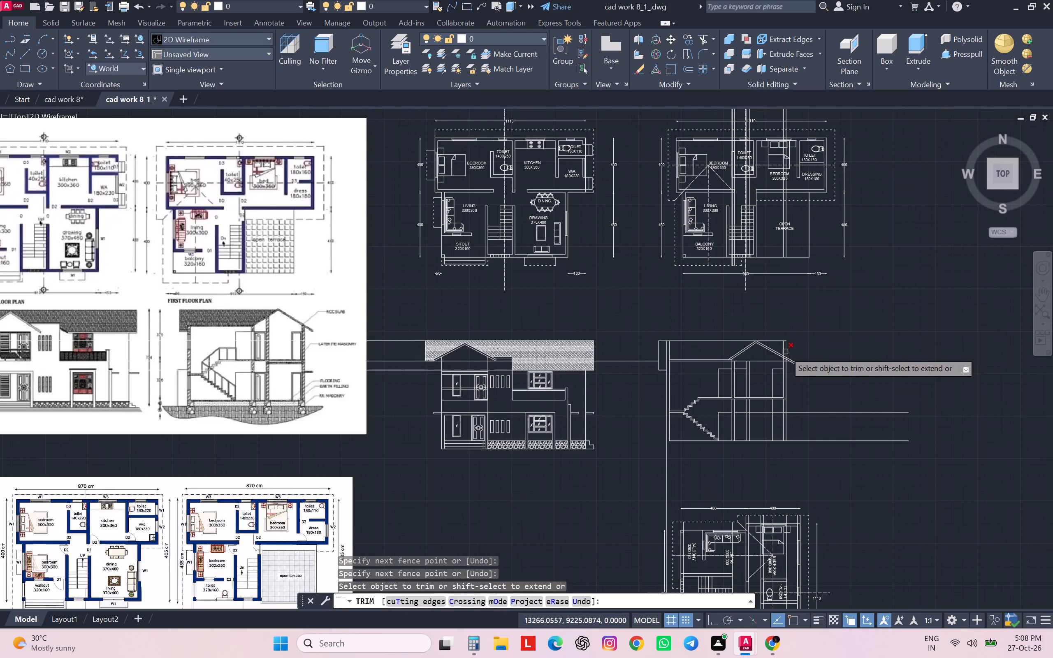
left_click_drag(801, 353, 796, 348)
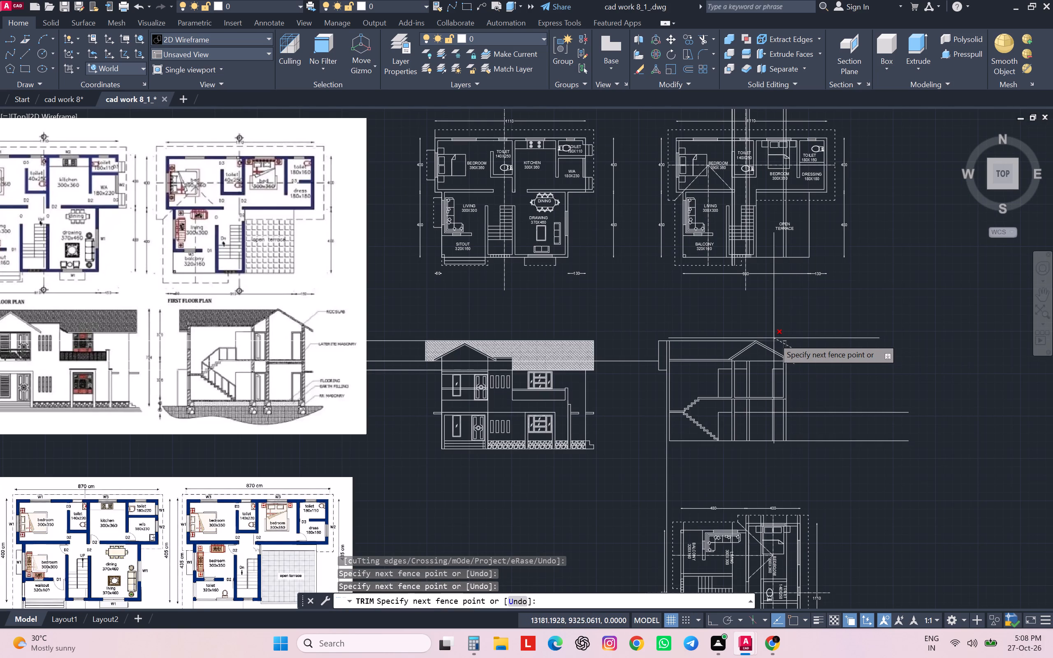
left_click(774, 338)
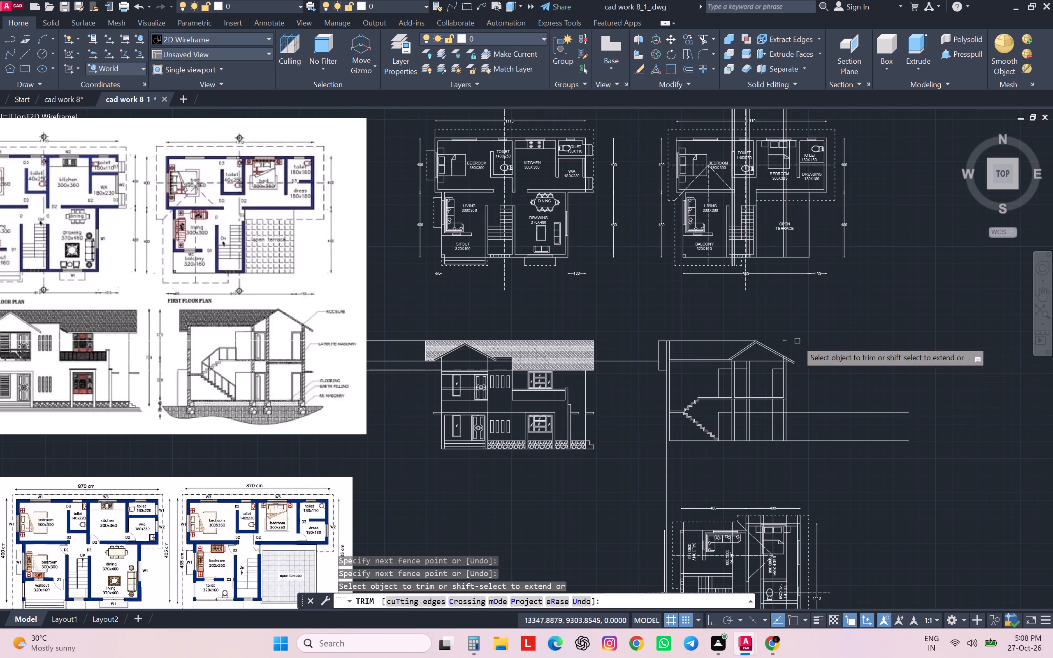
scroll(807, 339, "up", 3)
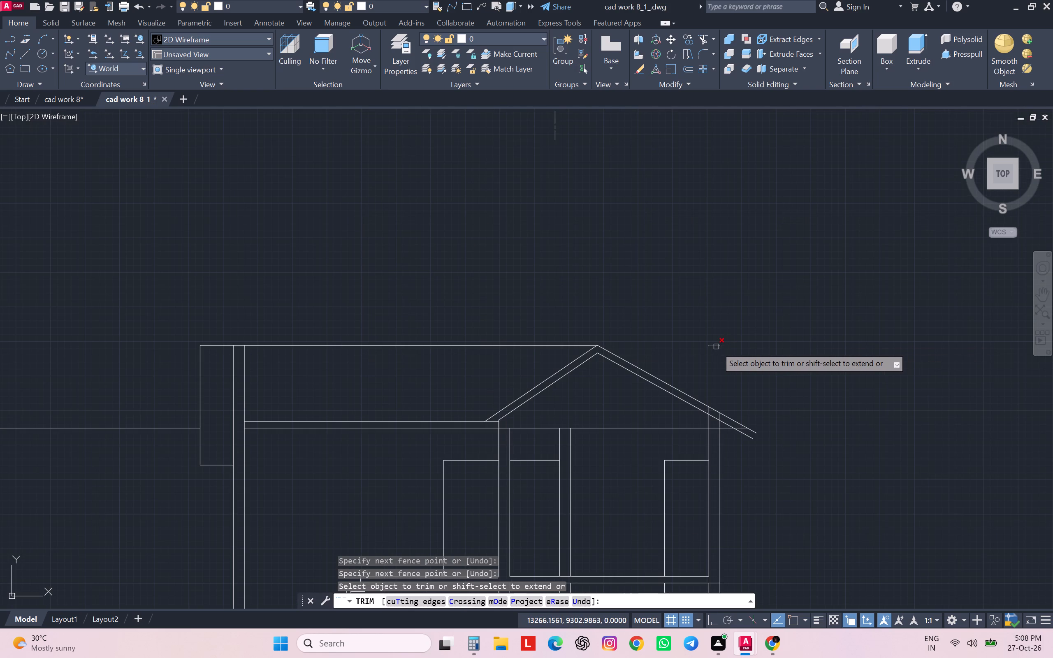
left_click(716, 347)
scroll(743, 334, "down", 2)
scroll(782, 380, "down", 2)
scroll(782, 380, "up", 1)
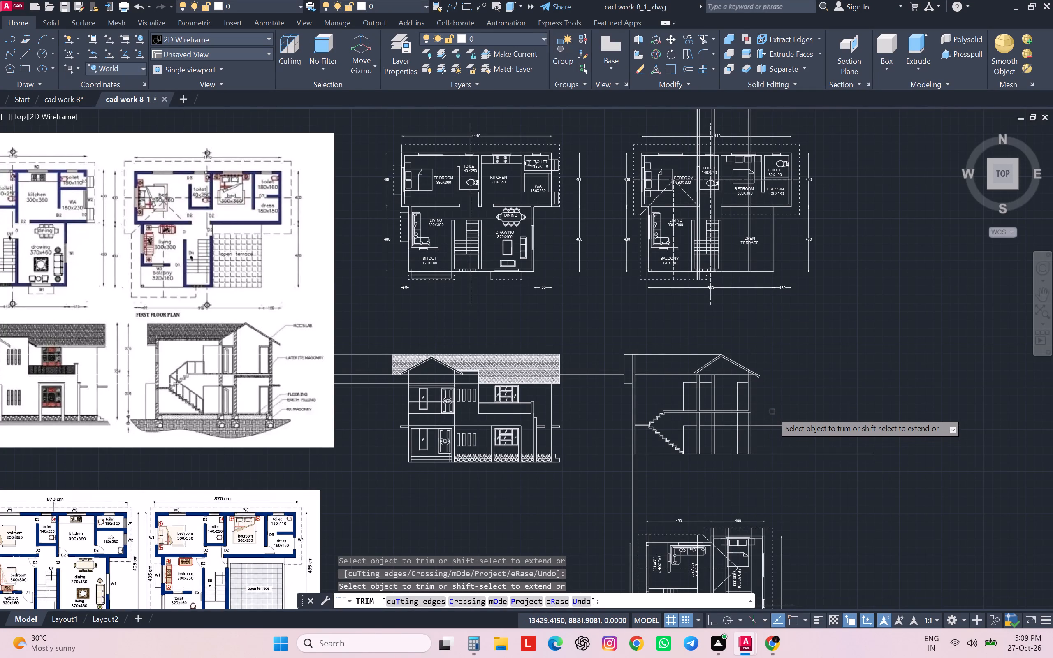
Examine the reference elevation and section drawings beside the drafted section, and leave the Trim command.
scroll(772, 412, "down", 1)
scroll(252, 369, "down", 1)
scroll(253, 368, "up", 2)
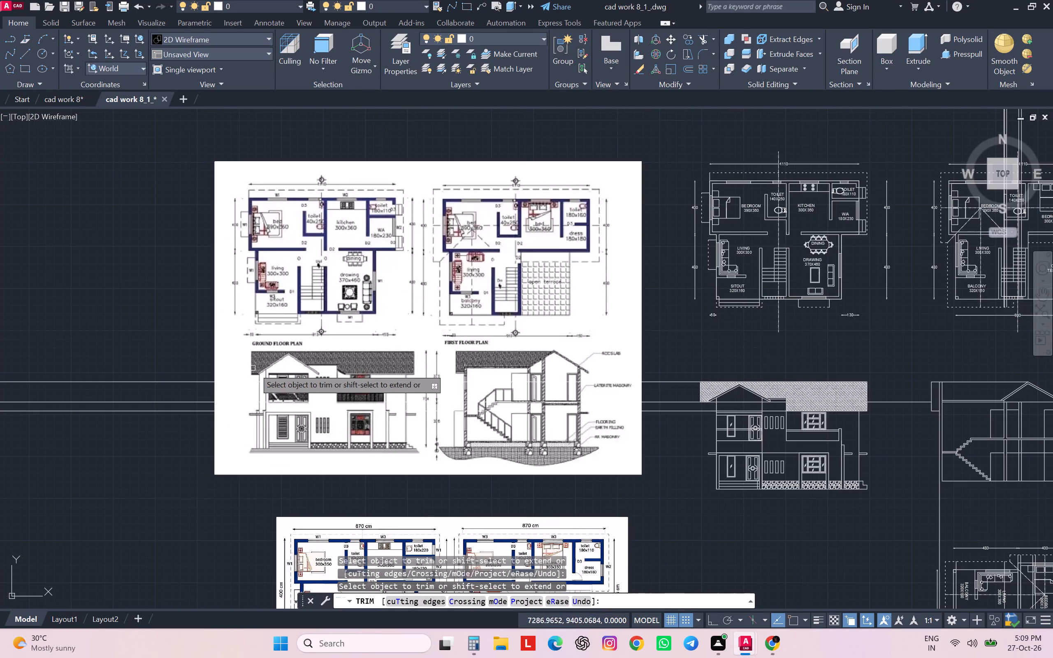
scroll(327, 392, "up", 1)
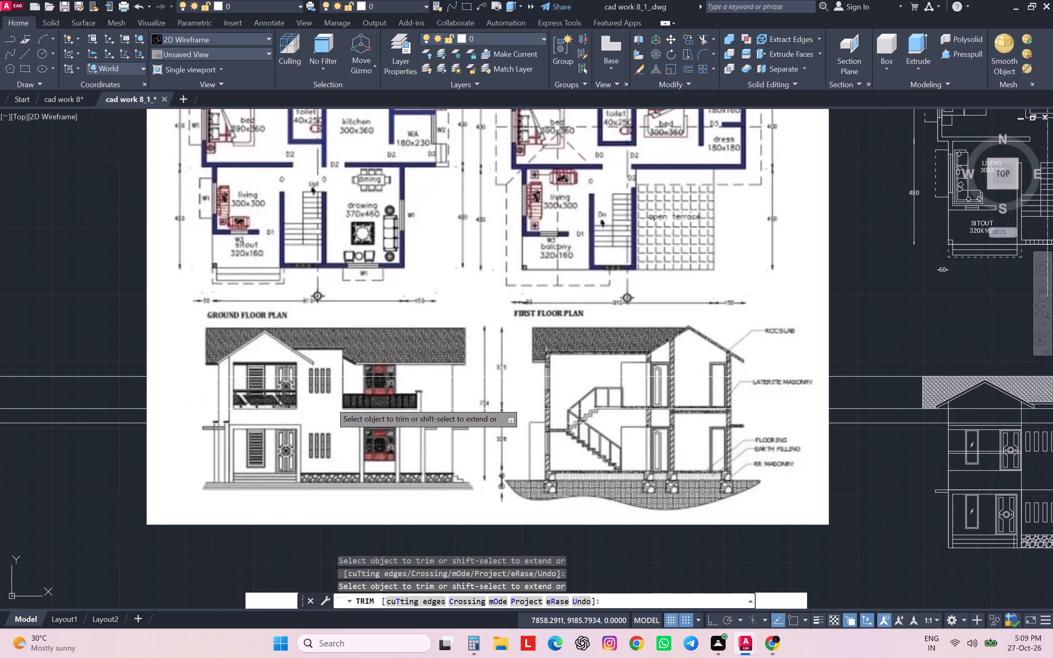
scroll(369, 294, "down", 1)
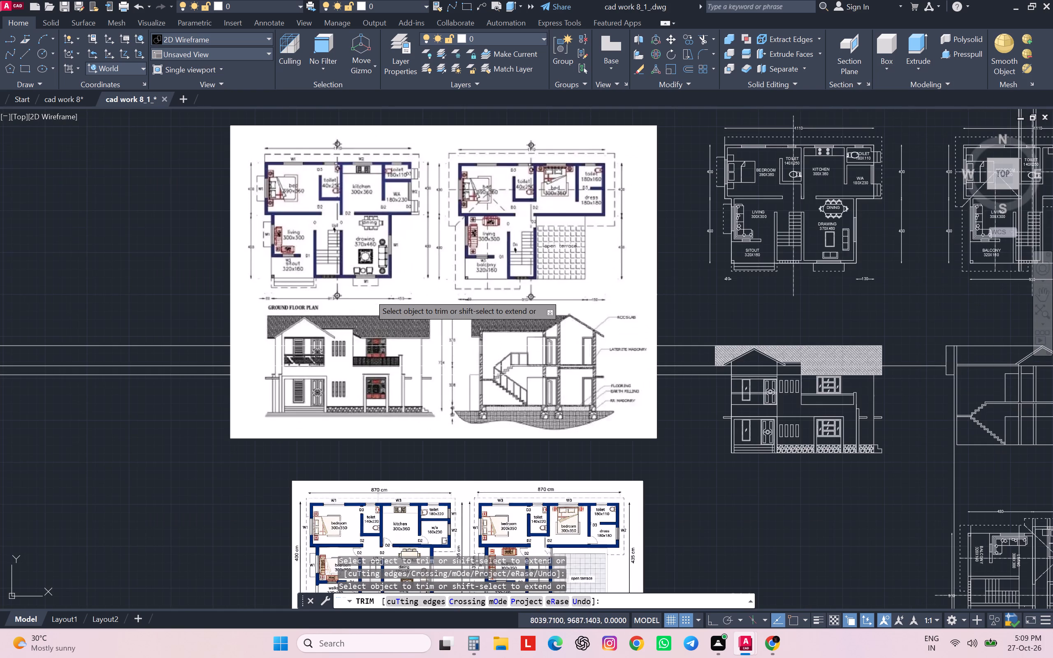
scroll(369, 294, "down", 1)
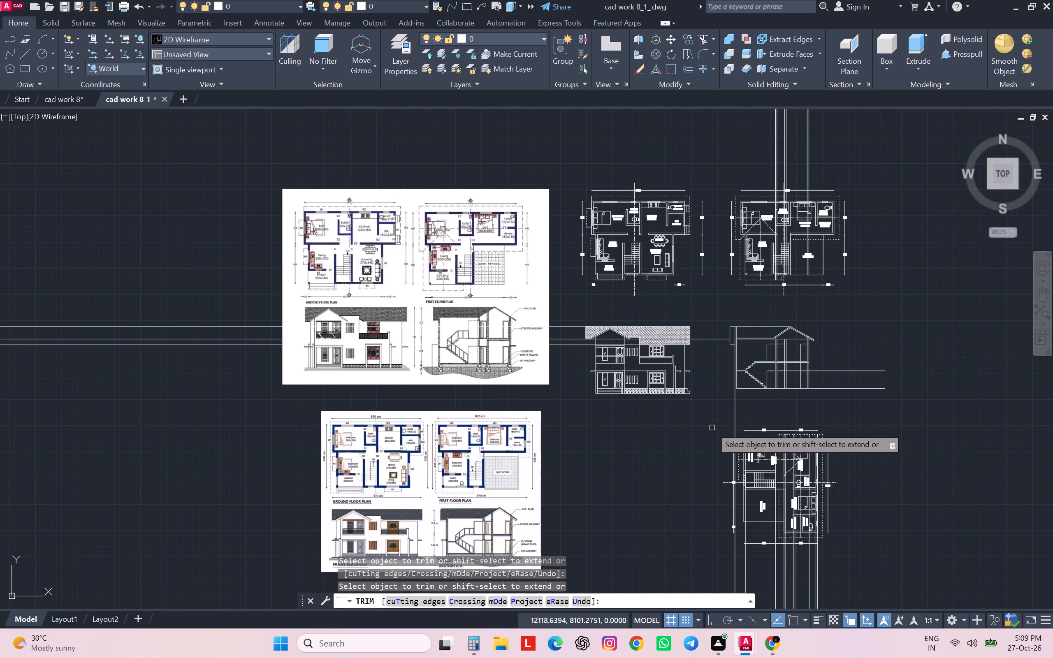
left_click(747, 413)
key("Escape")
key("Escape")
key("Escape")
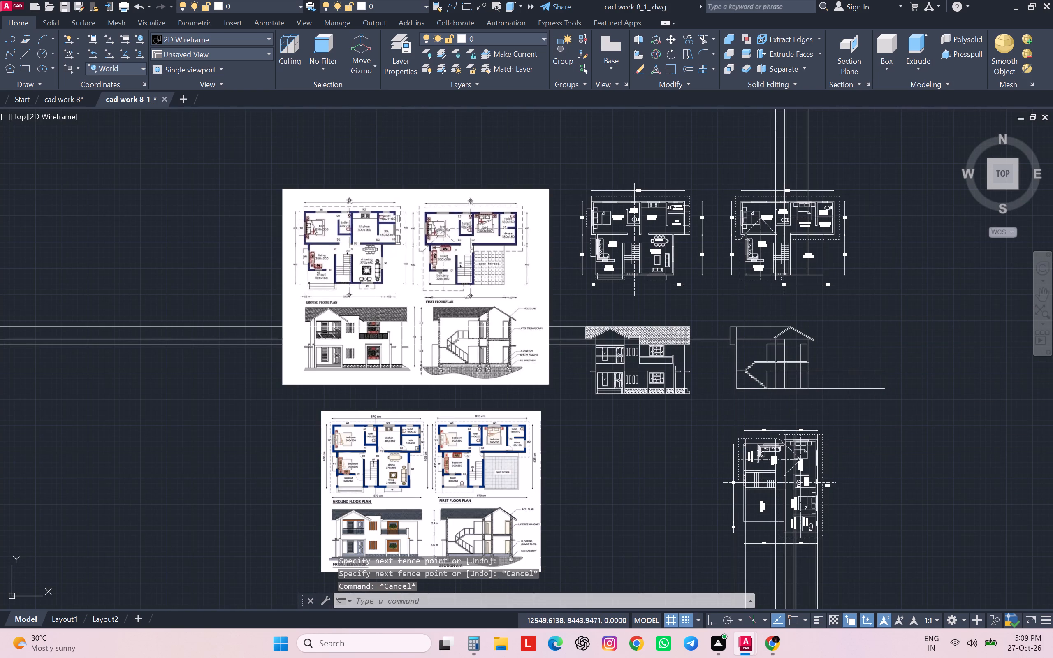
key("Escape")
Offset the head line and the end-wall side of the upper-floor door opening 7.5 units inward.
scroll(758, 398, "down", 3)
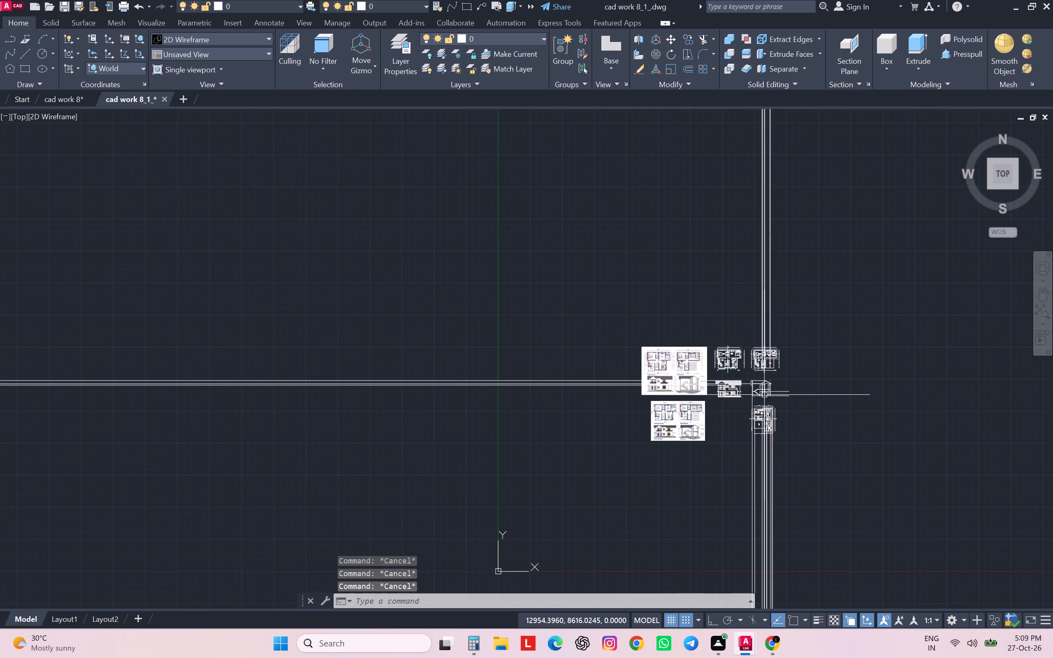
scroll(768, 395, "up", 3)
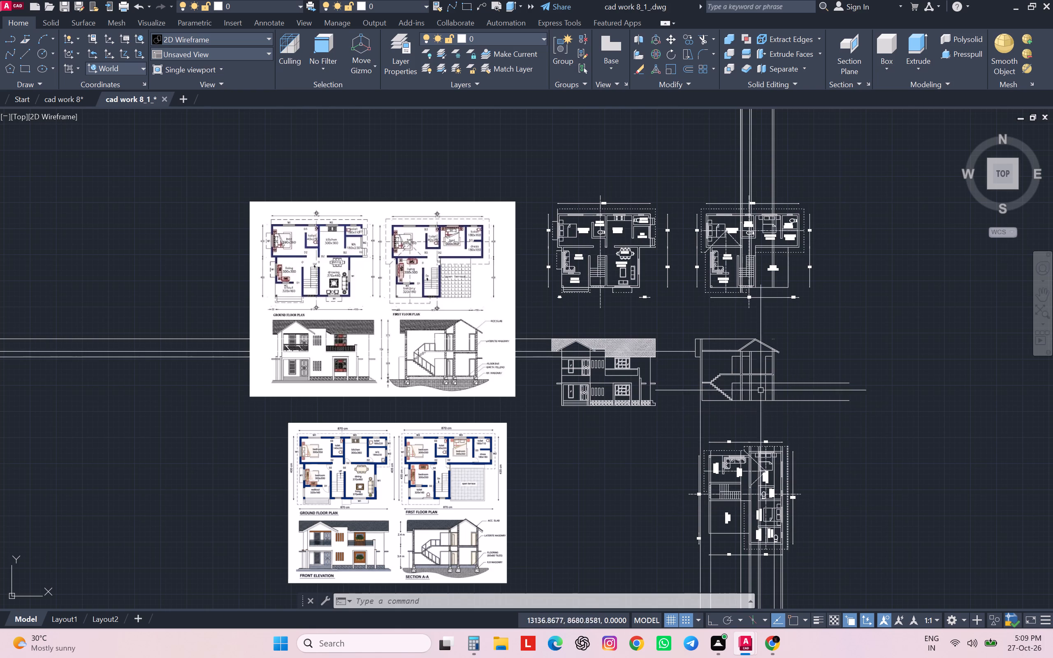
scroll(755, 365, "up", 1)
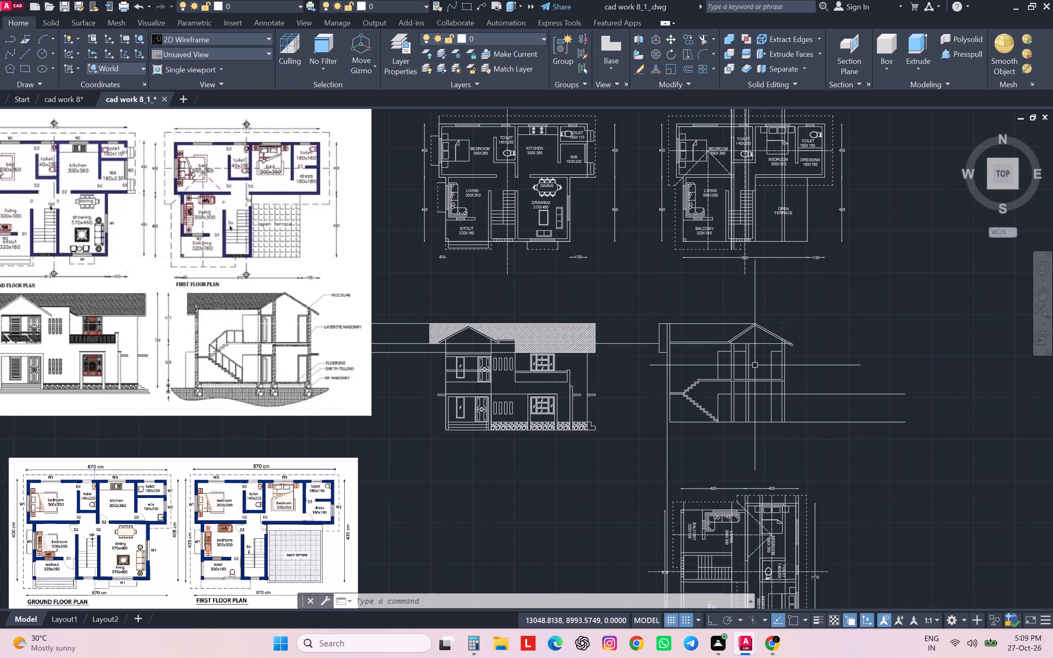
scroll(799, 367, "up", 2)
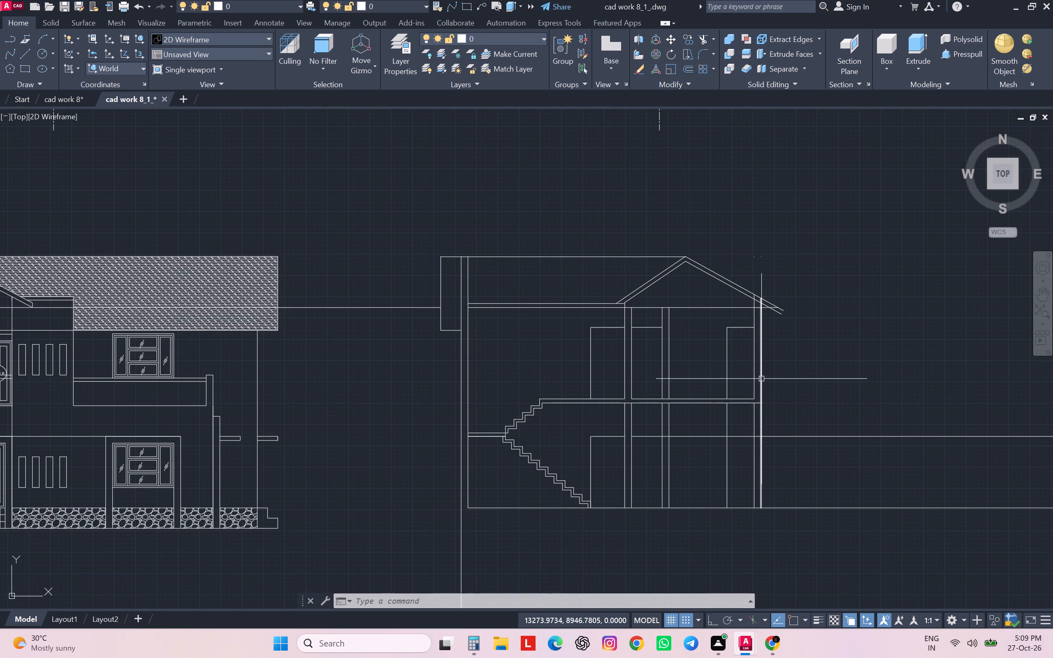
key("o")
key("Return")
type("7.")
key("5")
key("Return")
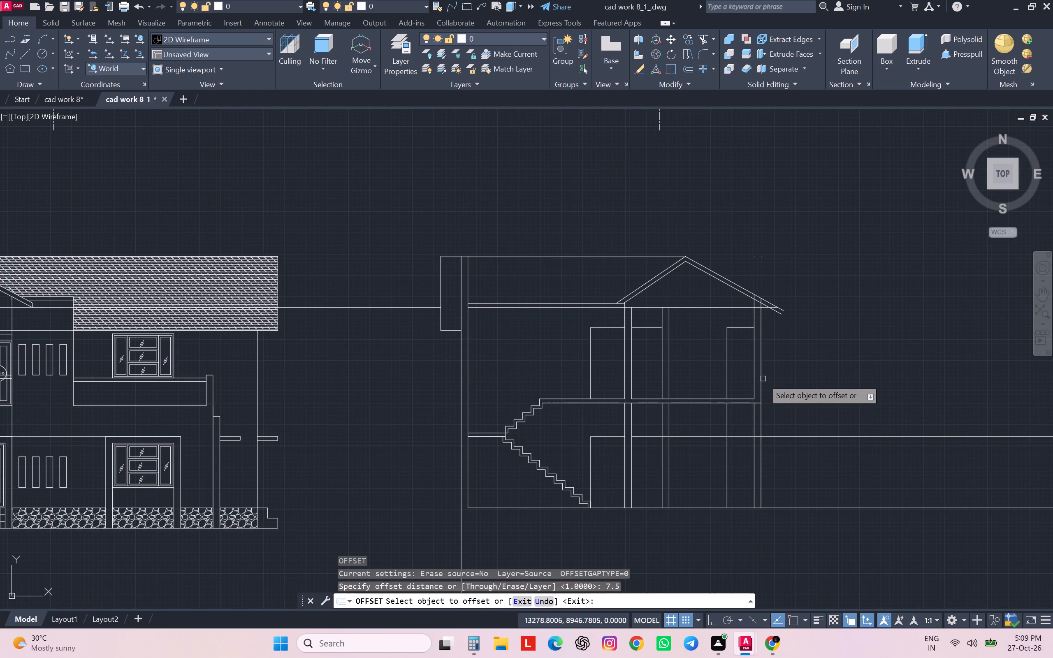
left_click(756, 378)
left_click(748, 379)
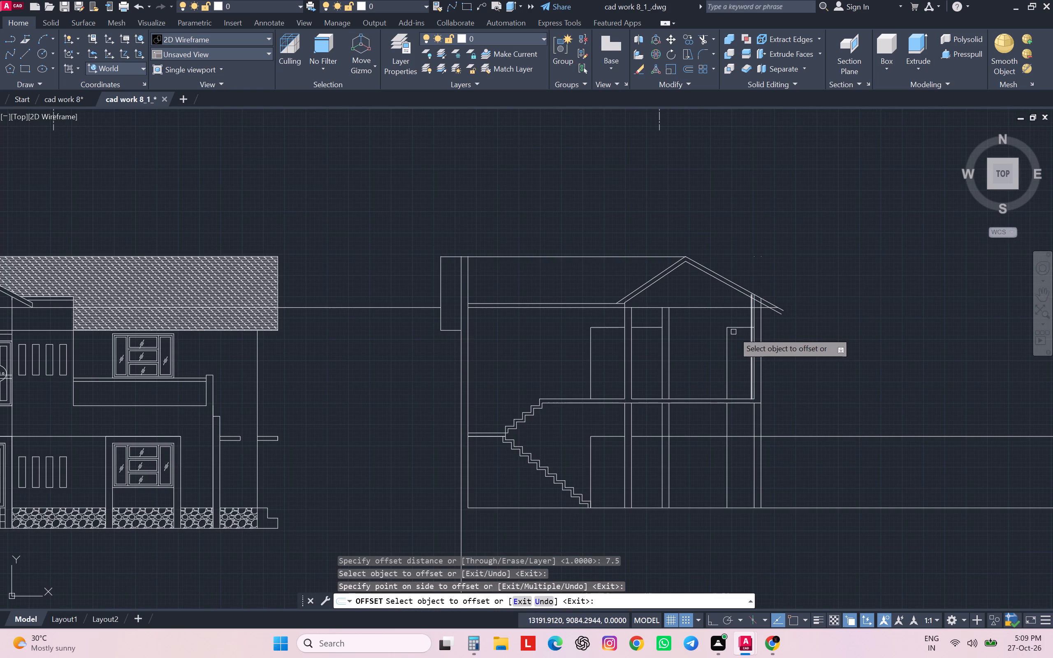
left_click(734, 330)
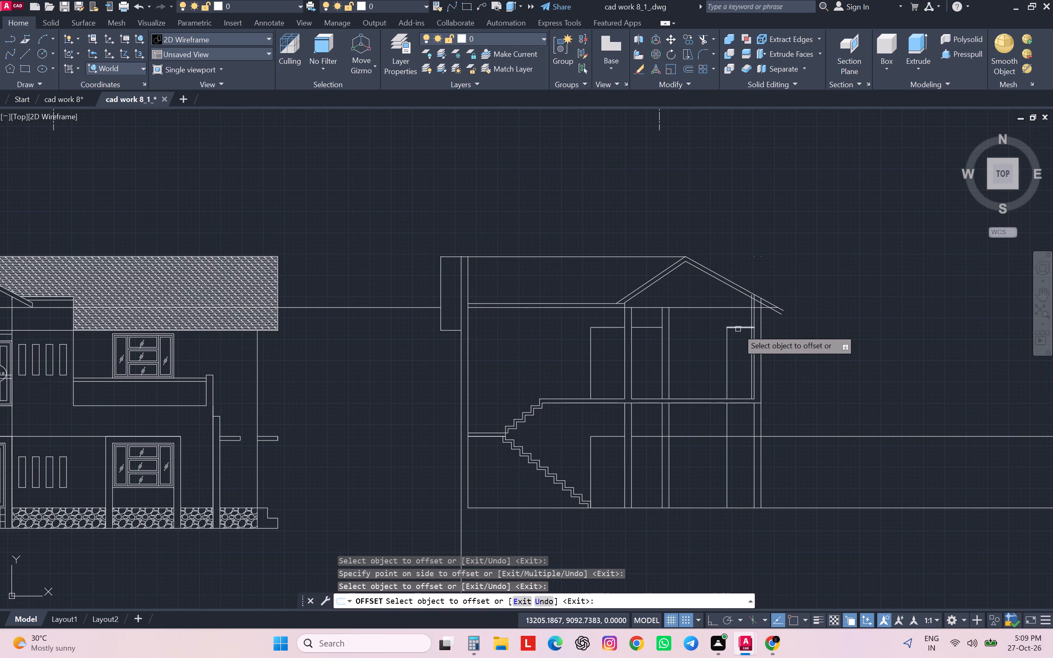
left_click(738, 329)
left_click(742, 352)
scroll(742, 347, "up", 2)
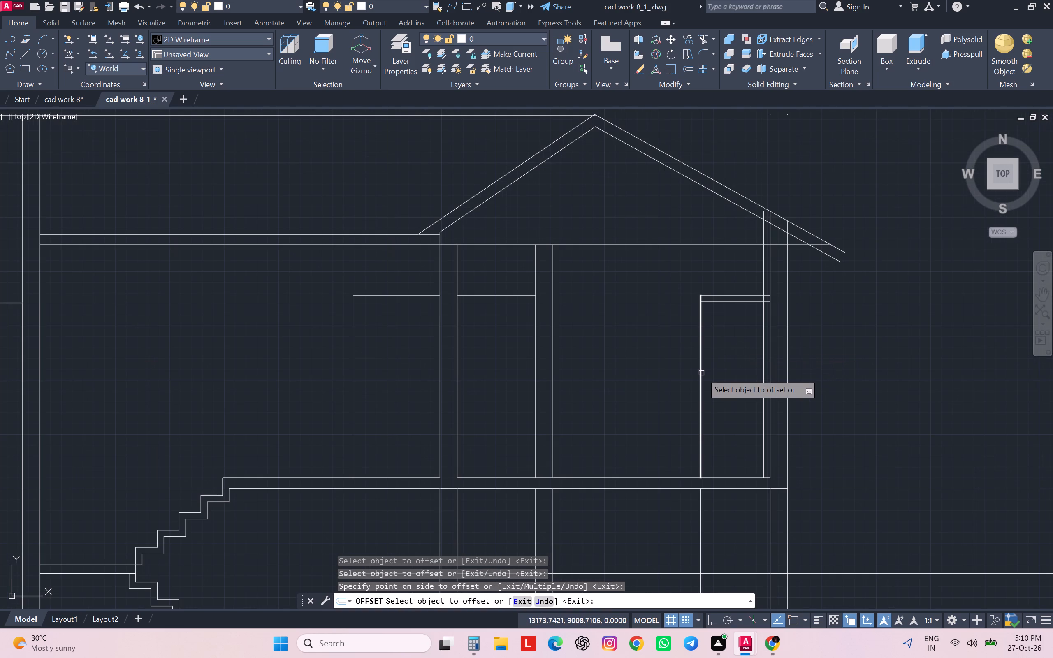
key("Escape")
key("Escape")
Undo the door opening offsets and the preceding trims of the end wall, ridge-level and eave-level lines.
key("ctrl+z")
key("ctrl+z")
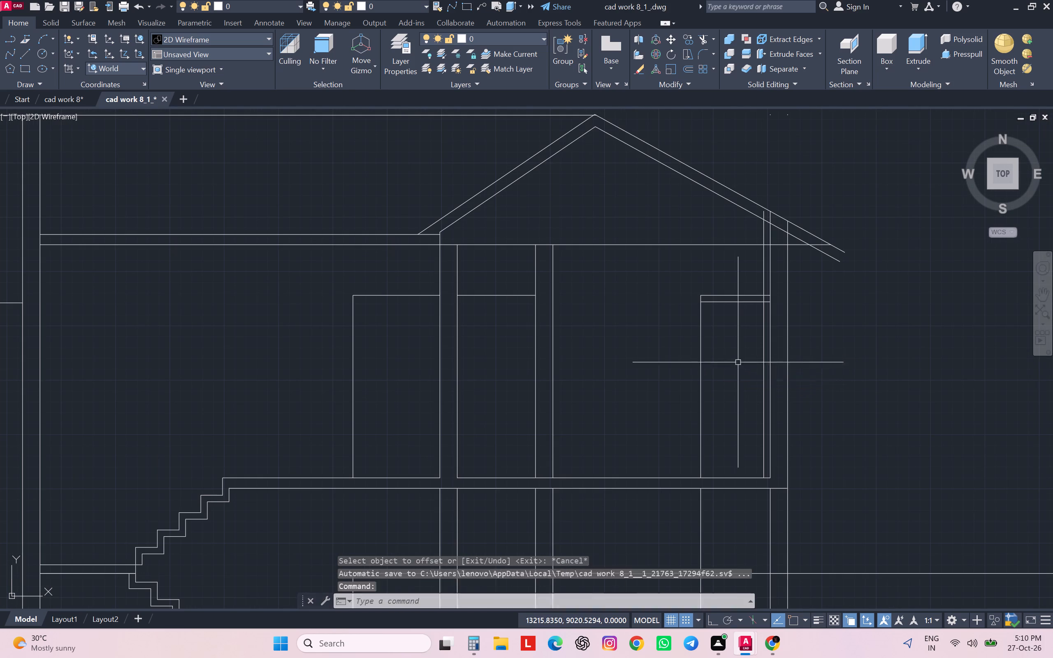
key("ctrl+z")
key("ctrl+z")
Examine the section's roof, walls and stairs together with the surrounding plans and projection lines.
scroll(787, 372, "down", 7)
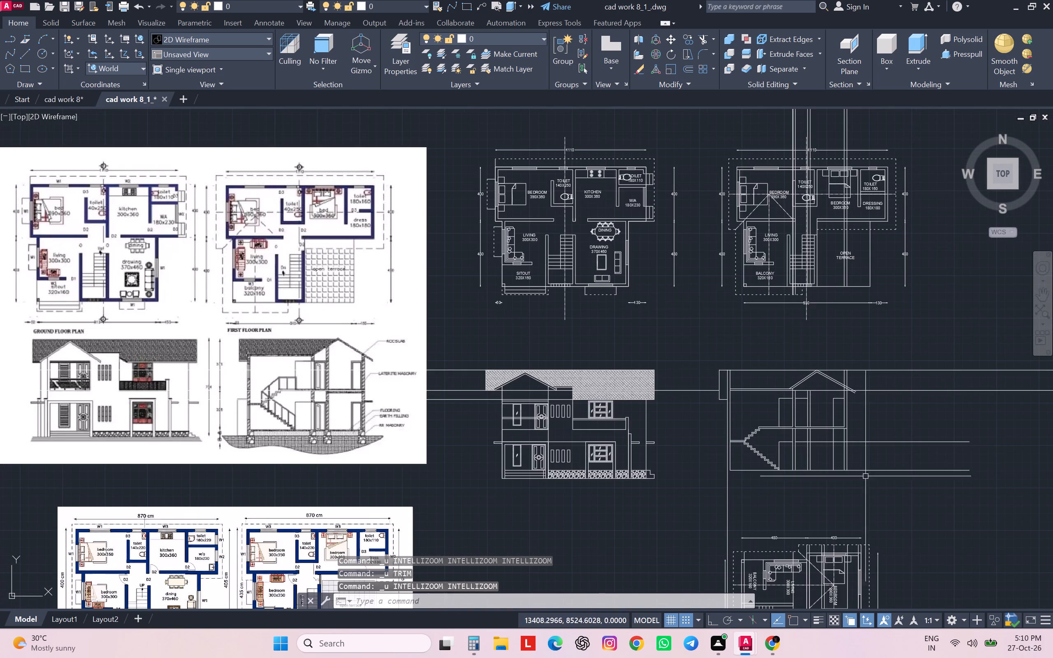
middle_click_drag(865, 474, 782, 249)
scroll(756, 222, "down", 1)
scroll(756, 222, "up", 1)
middle_click_drag(756, 222, 756, 325)
scroll(756, 320, "up", 3)
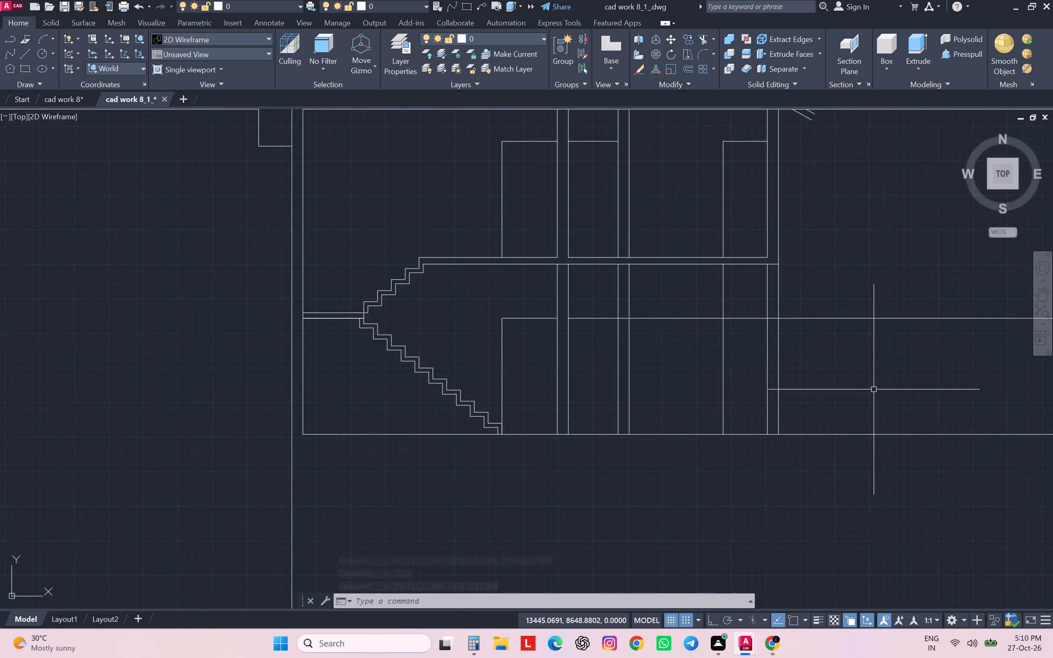
scroll(874, 389, "down", 5)
middle_click_drag(911, 433, 884, 424)
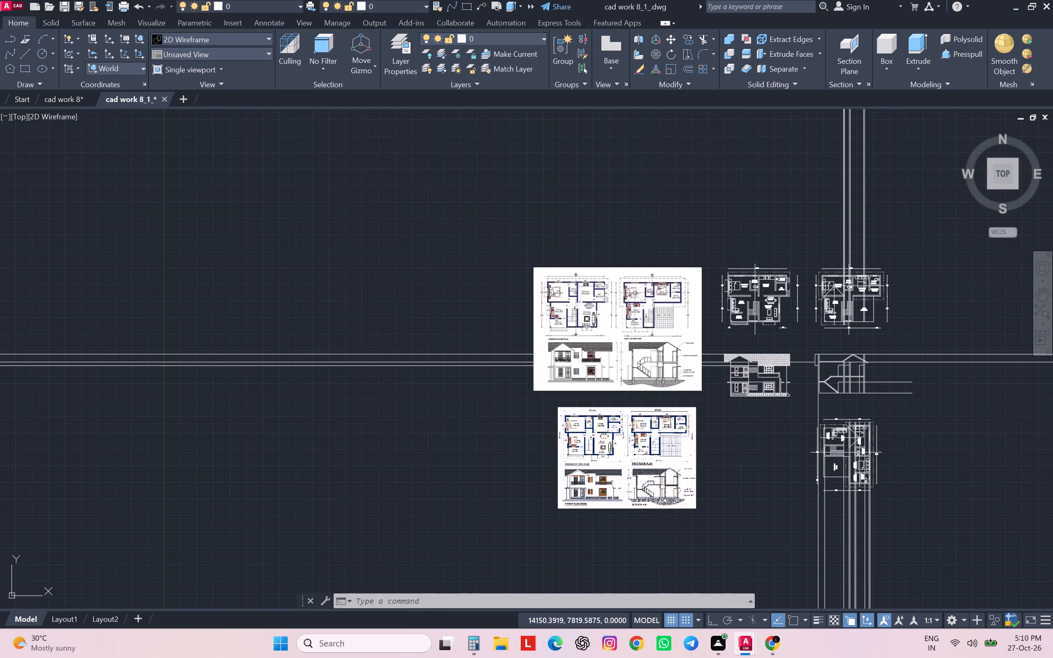
middle_click_drag(884, 424, 762, 402)
scroll(744, 368, "up", 3)
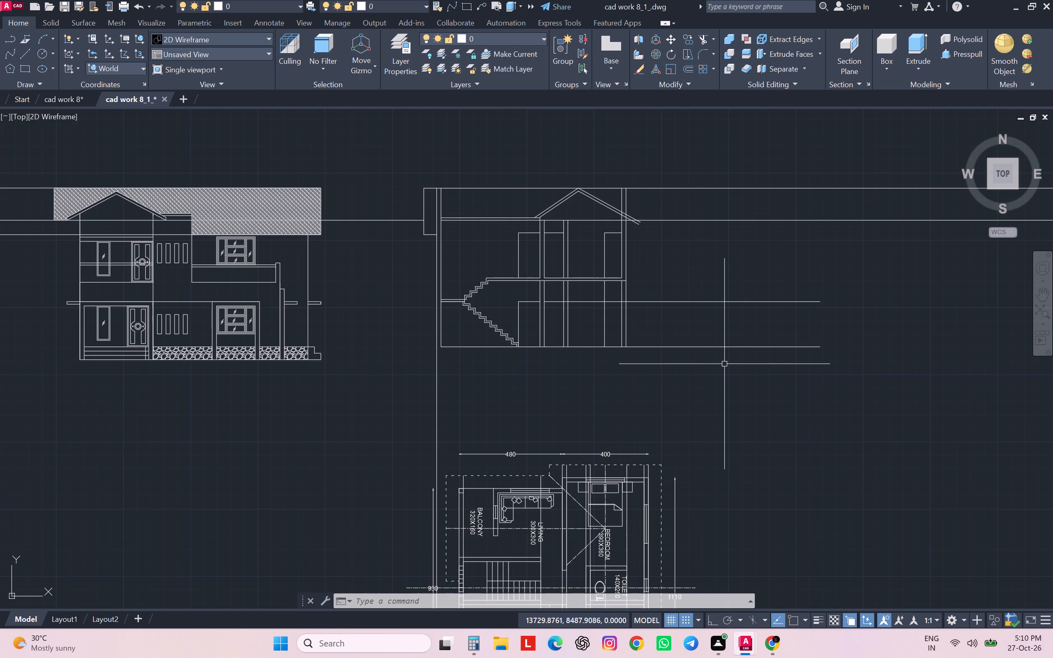
scroll(724, 364, "down", 1)
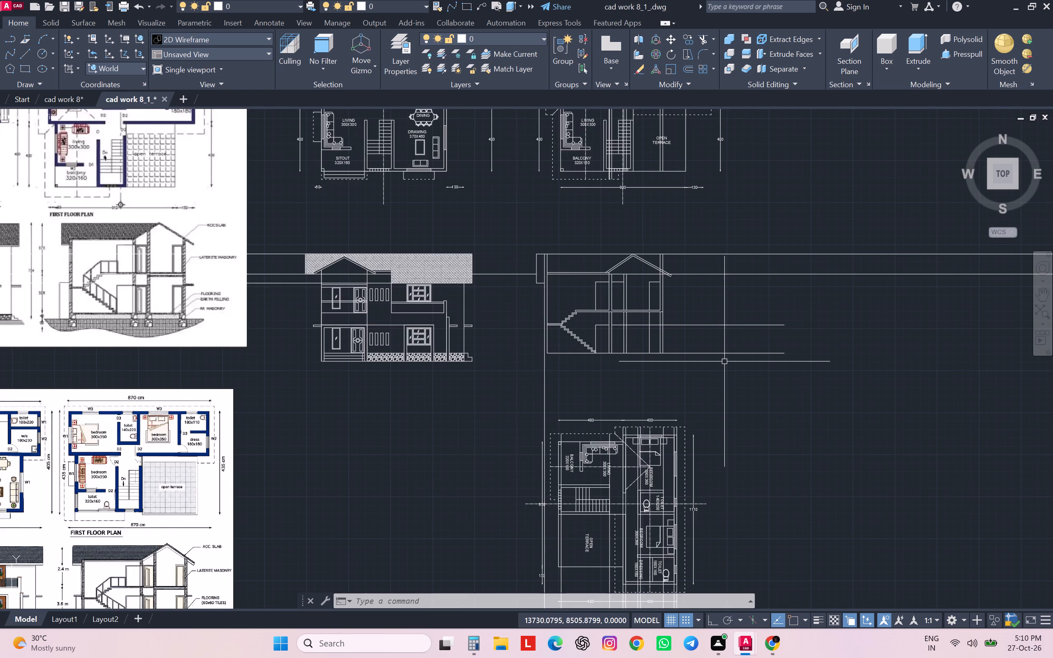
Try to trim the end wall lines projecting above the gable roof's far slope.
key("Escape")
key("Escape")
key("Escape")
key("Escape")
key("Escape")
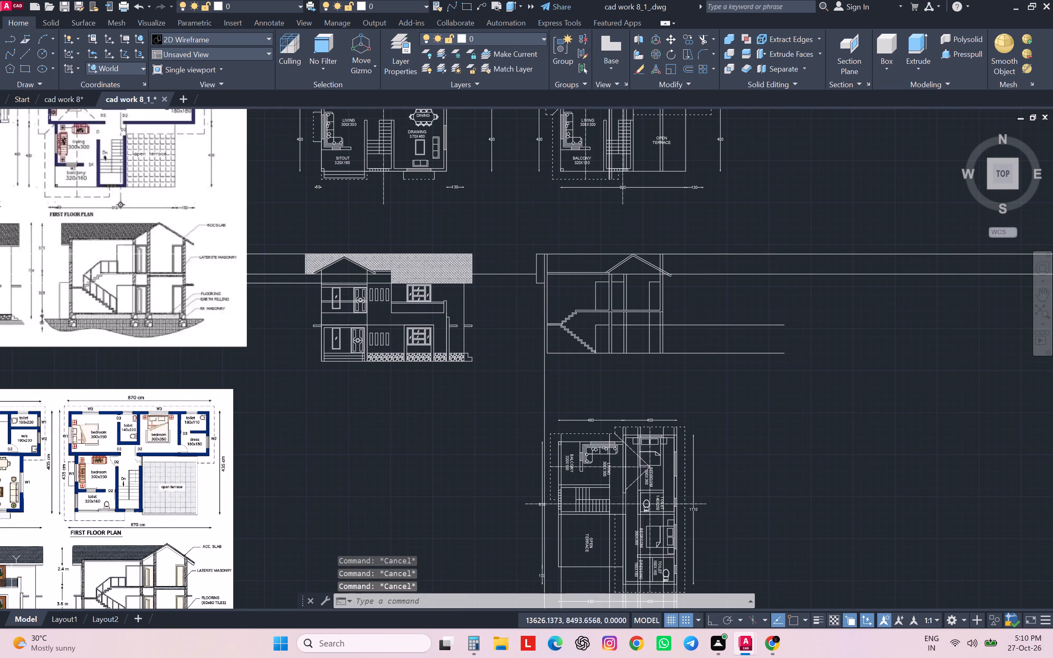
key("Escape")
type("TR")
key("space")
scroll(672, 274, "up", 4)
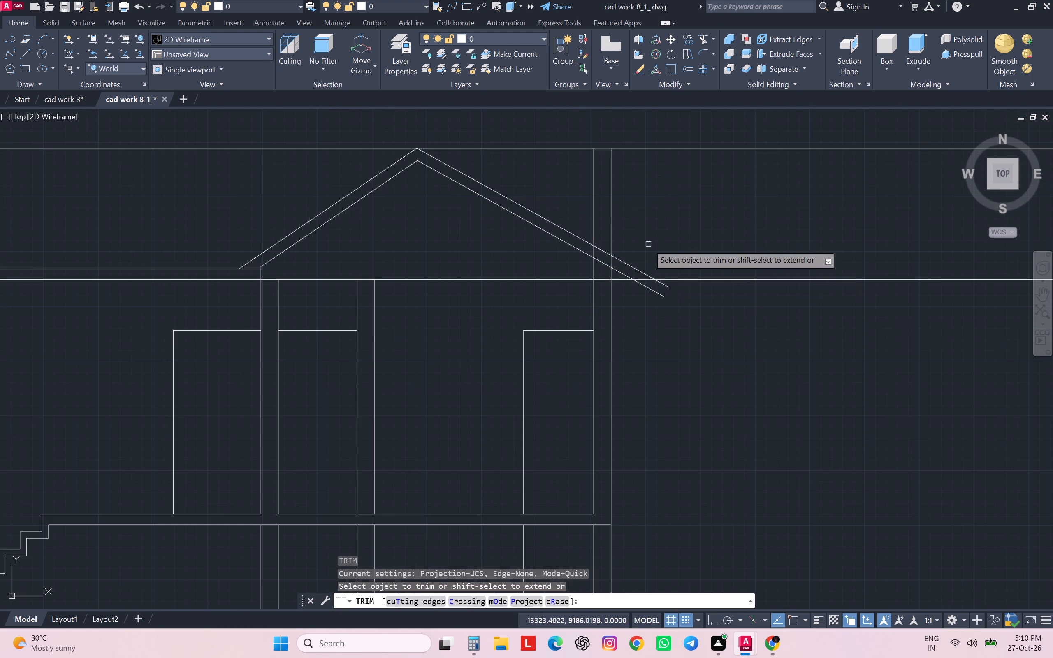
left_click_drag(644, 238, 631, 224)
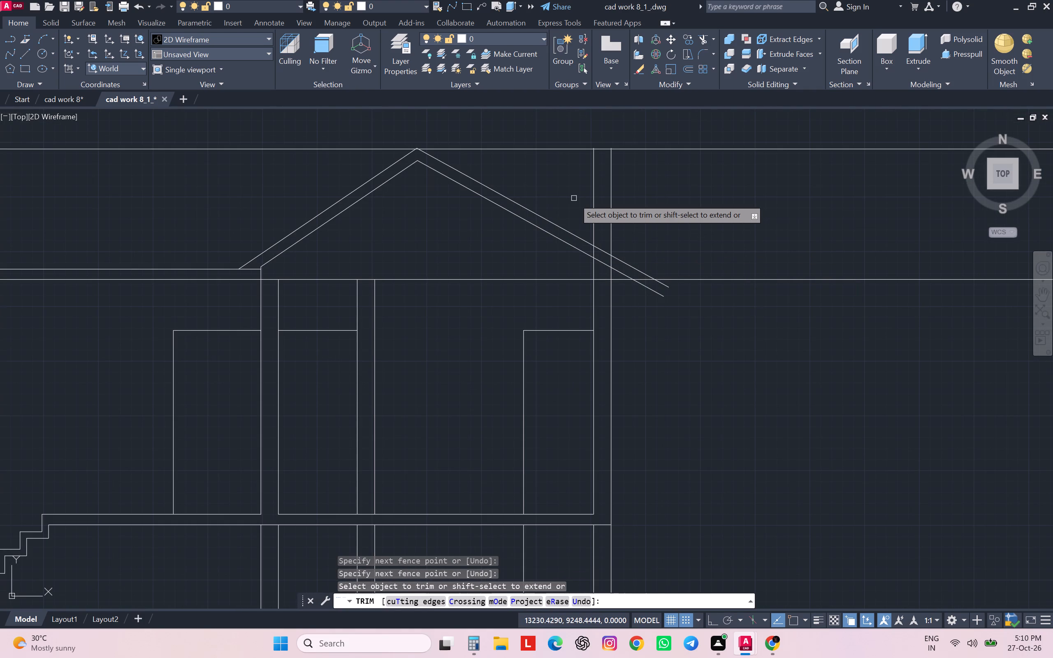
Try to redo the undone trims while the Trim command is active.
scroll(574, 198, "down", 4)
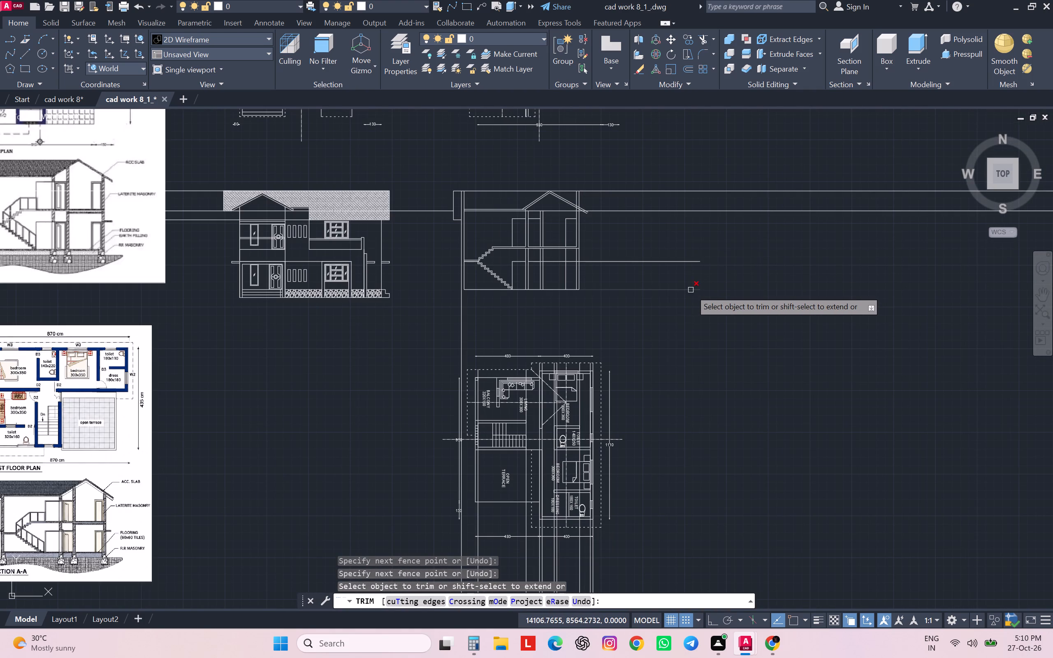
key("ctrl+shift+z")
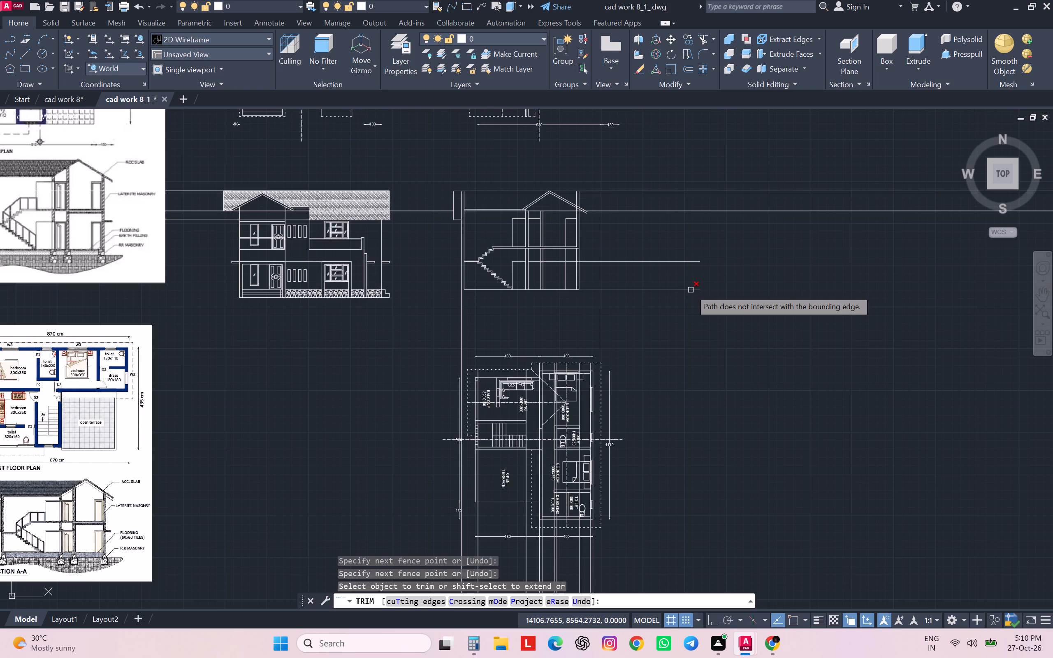
Switch to Chrome and search the web for "SHORTCUT OF REDO".
left_click(641, 647)
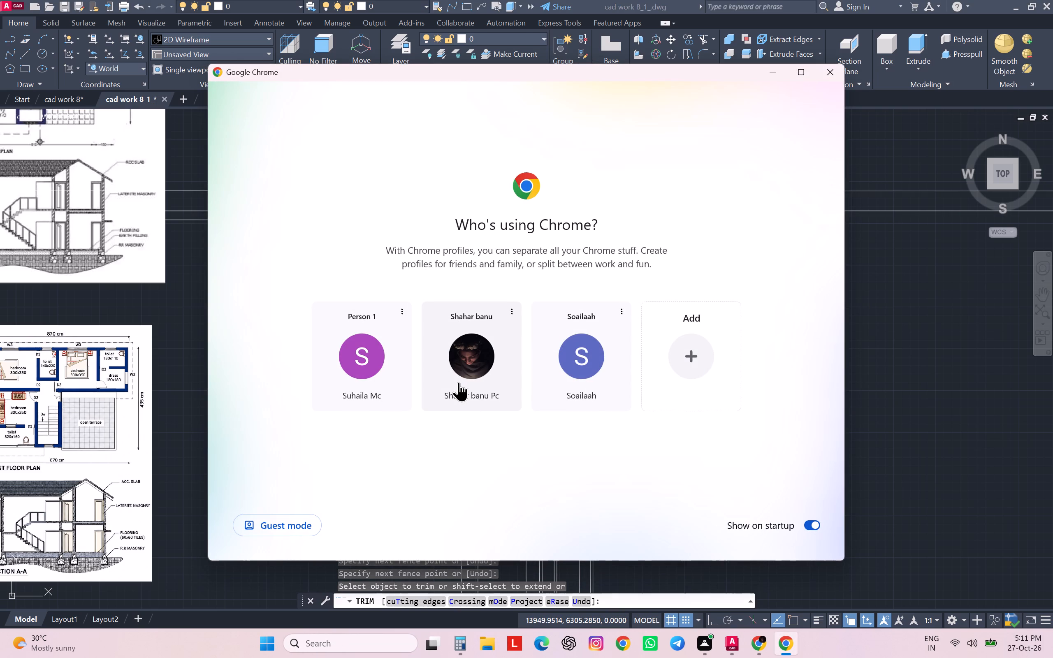
left_click(475, 352)
scroll(684, 109, "up", 3)
scroll(684, 109, "down", 1)
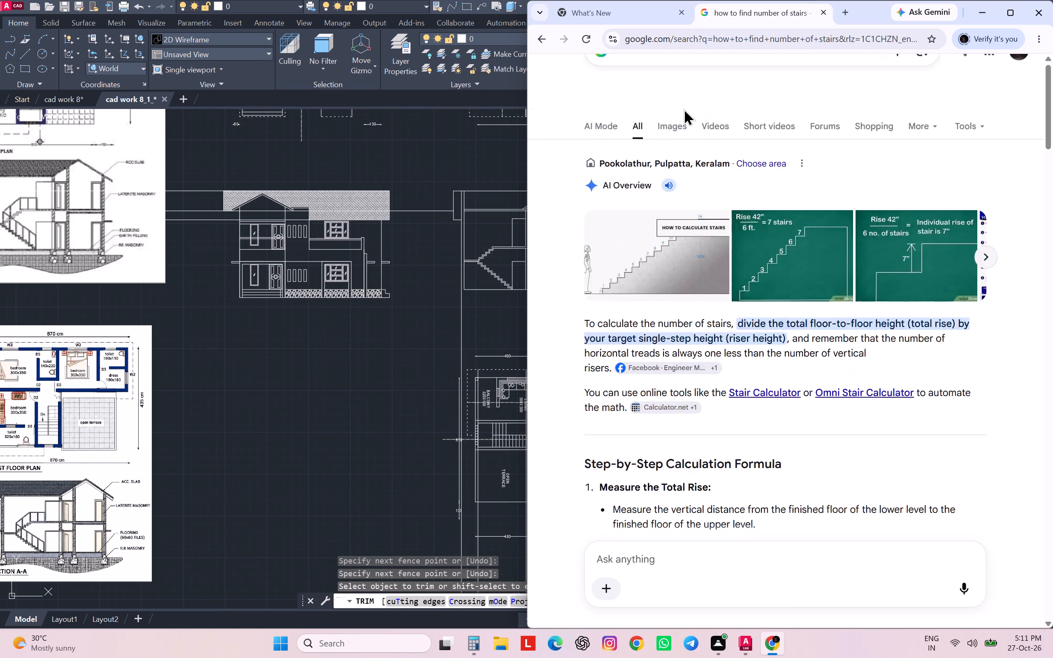
scroll(684, 109, "up", 4)
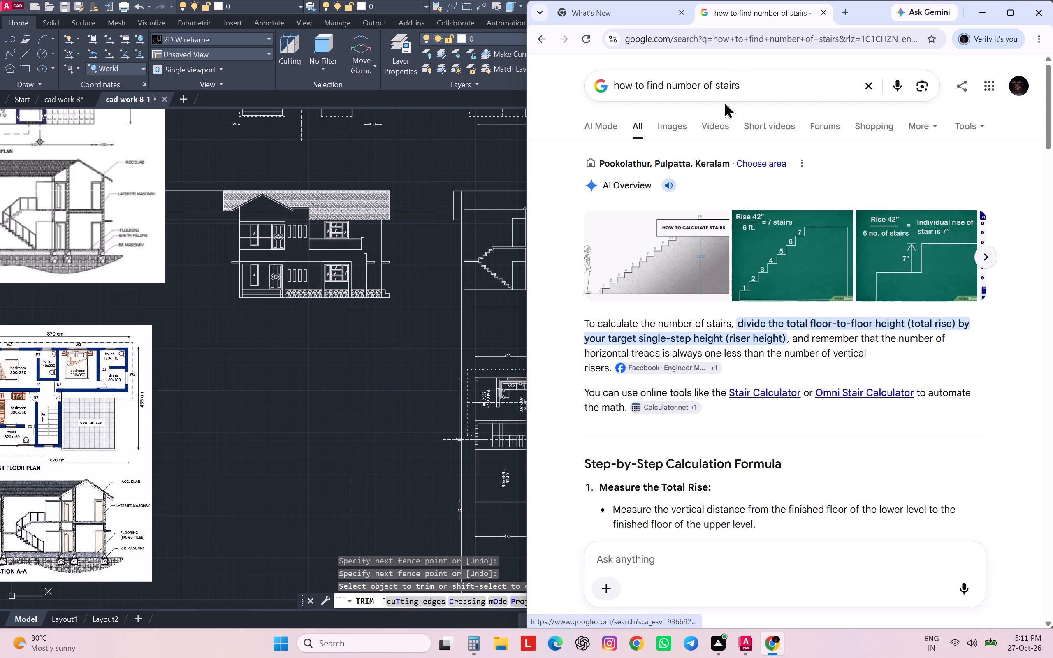
left_click_drag(745, 81, 550, 108)
type("SHOT")
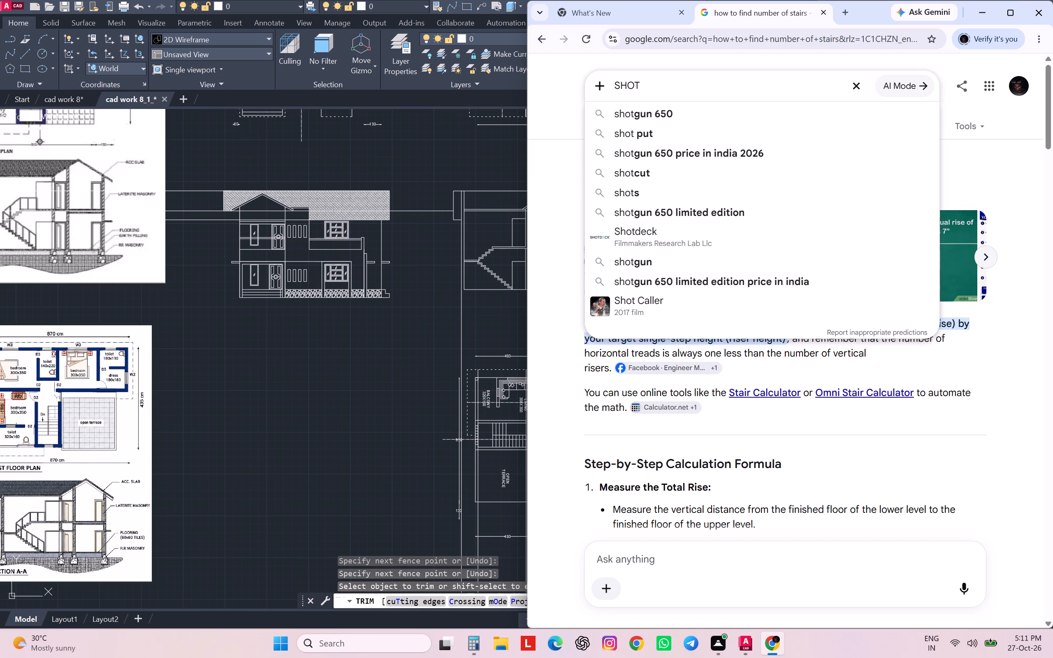
key("BackSpace")
type("RT")
type("CUT OF REDO")
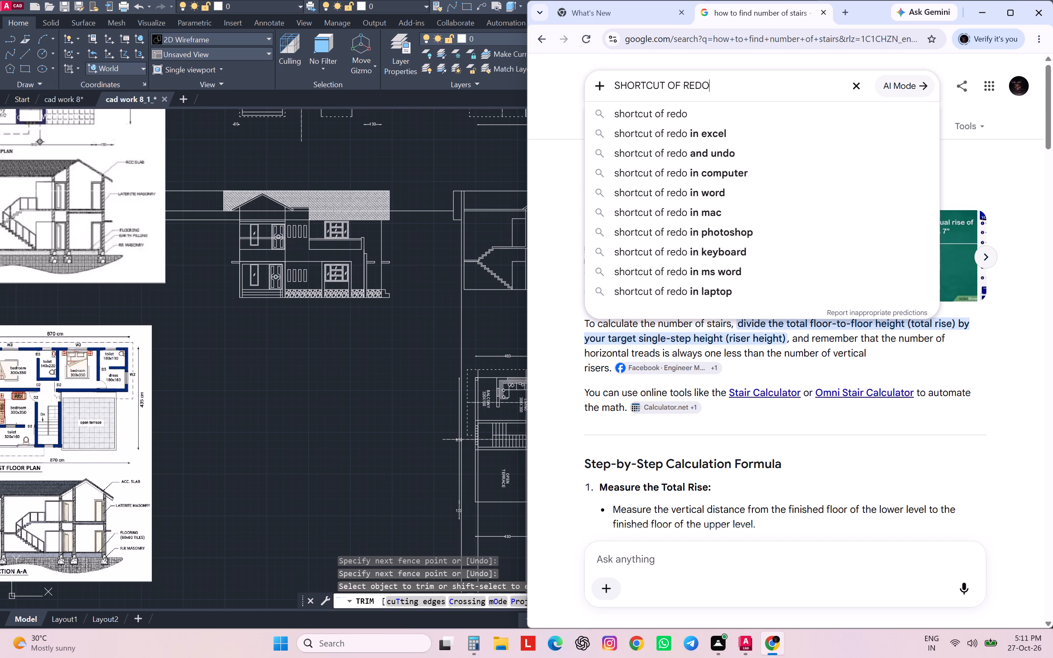
key("Return")
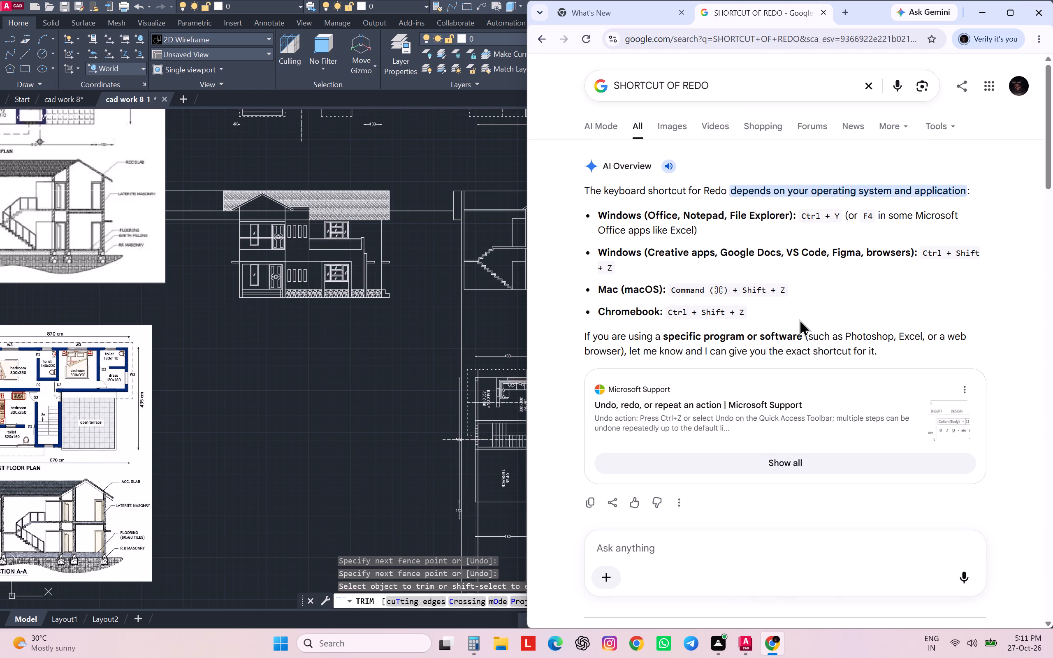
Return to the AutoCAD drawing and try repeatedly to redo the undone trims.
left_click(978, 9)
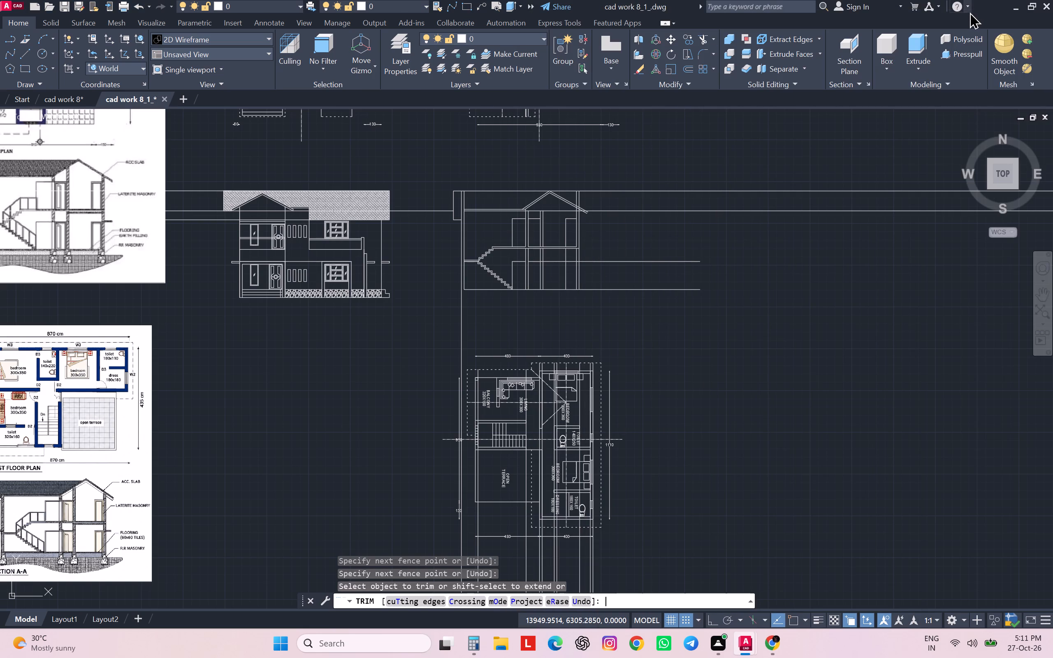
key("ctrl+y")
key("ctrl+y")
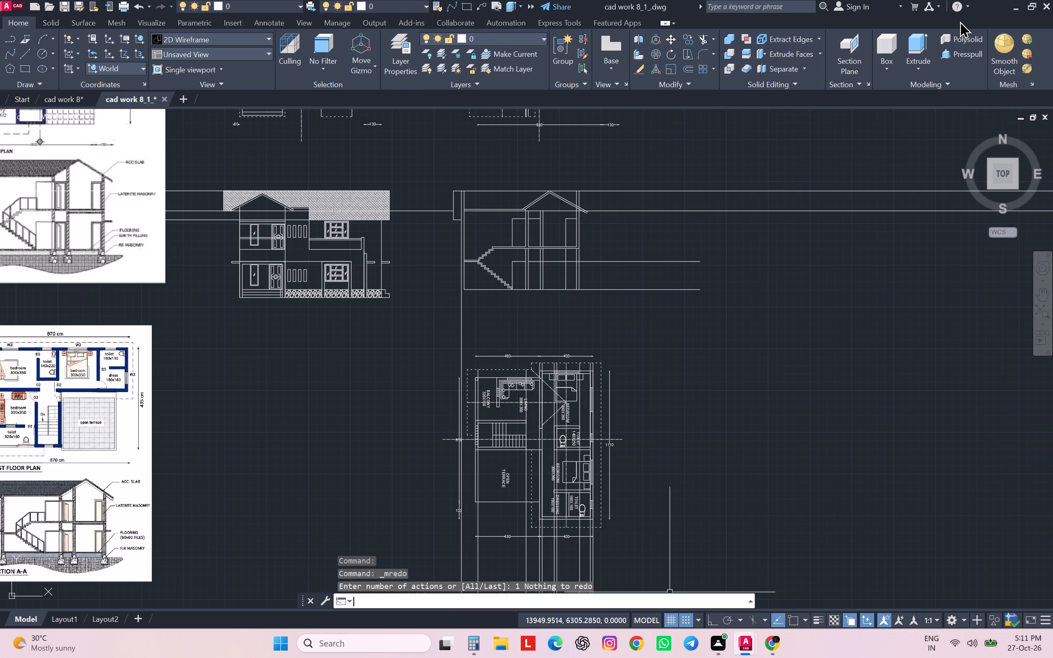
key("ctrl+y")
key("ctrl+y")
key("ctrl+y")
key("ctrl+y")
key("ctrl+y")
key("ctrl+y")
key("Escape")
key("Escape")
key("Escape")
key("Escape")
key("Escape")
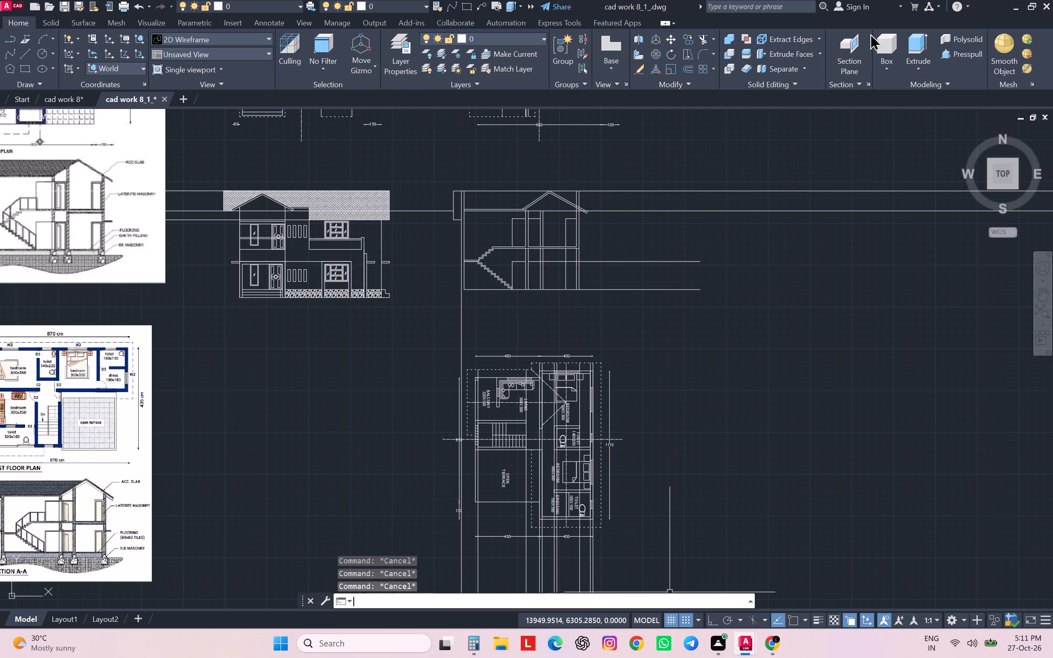
Replace the ridge-level projection ray of the section with a copy offset 1 unit below it, deleting the original ray.
scroll(530, 194, "up", 3)
left_click(540, 179)
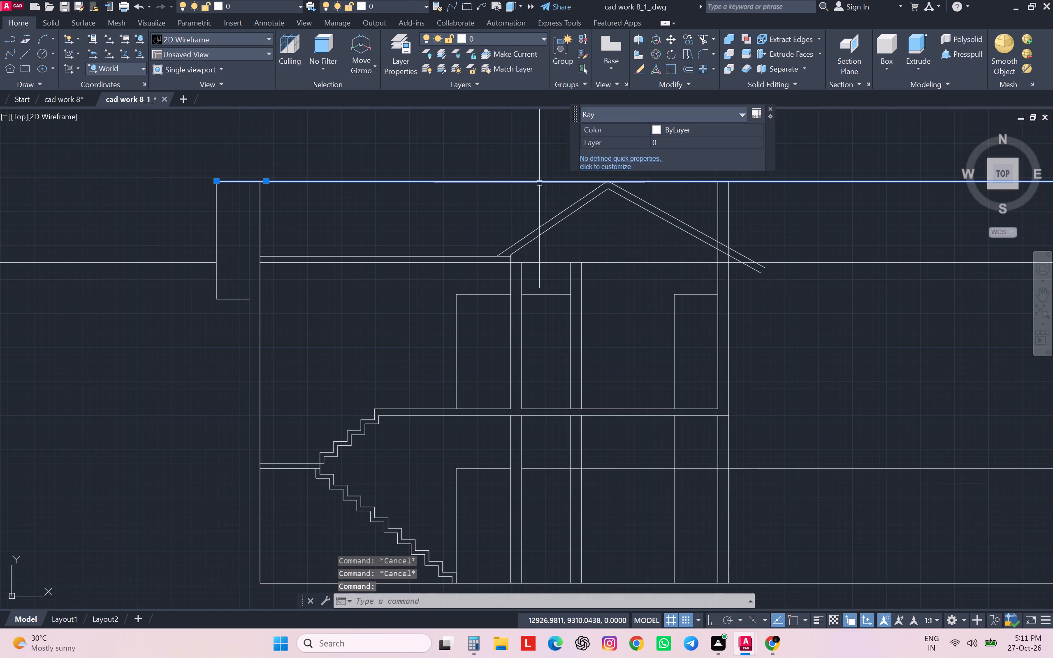
key("o")
key("Return")
key("1")
key("Return")
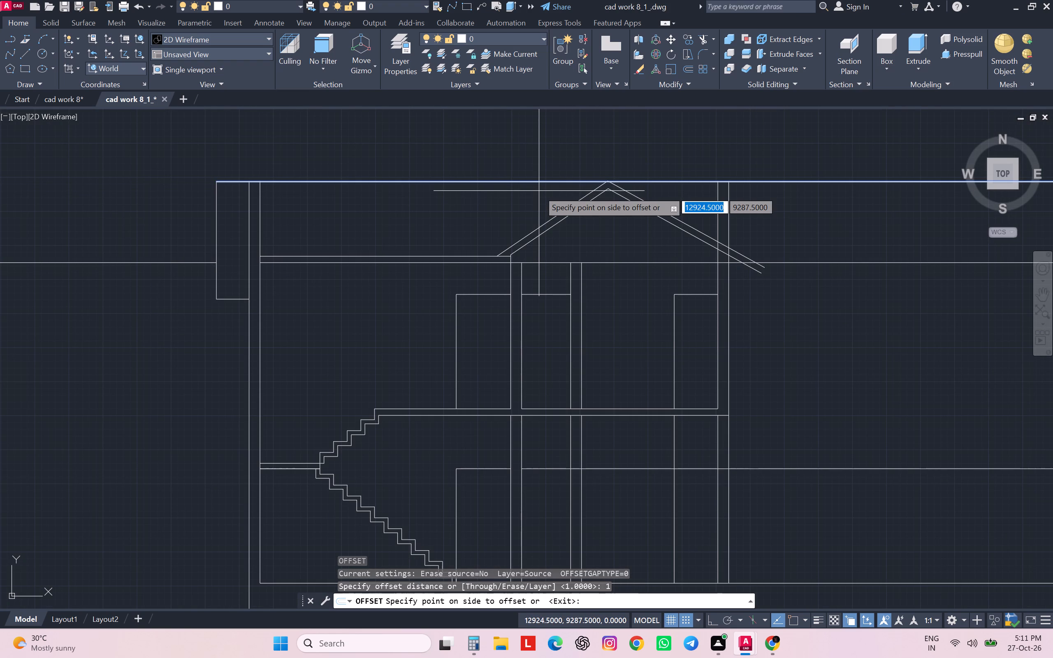
left_click(453, 291)
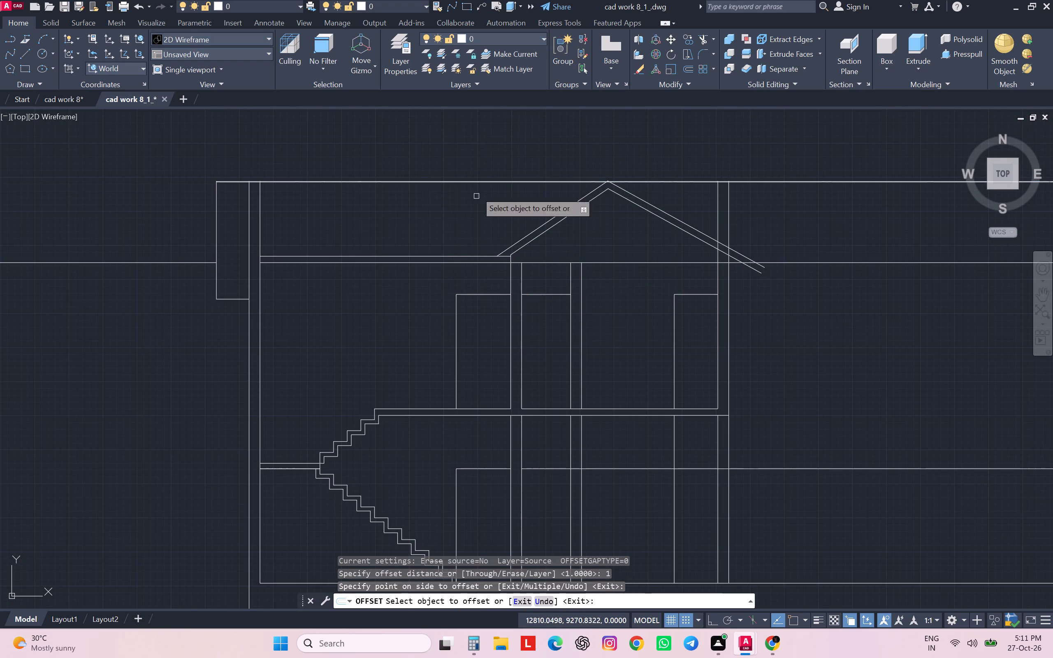
scroll(476, 176, "up", 1)
scroll(476, 176, "down", 1)
scroll(476, 176, "up", 4)
key("Escape")
left_click(483, 207)
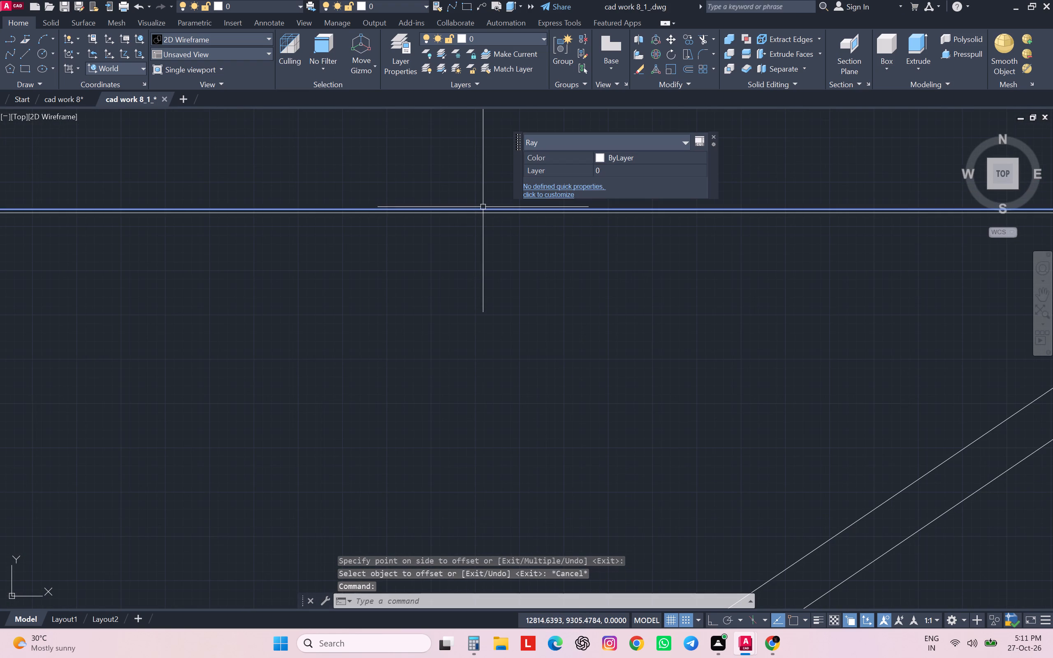
key("Delete")
Trim the ridge-level line between the gable apex and the end wall lines.
scroll(482, 205, "down", 2)
scroll(482, 205, "up", 1)
scroll(482, 205, "down", 2)
scroll(482, 205, "up", 1)
scroll(620, 276, "up", 1)
middle_click_drag(620, 276, 501, 273)
scroll(501, 273, "up", 1)
scroll(502, 270, "down", 3)
type("TR")
key("space")
left_click(684, 214)
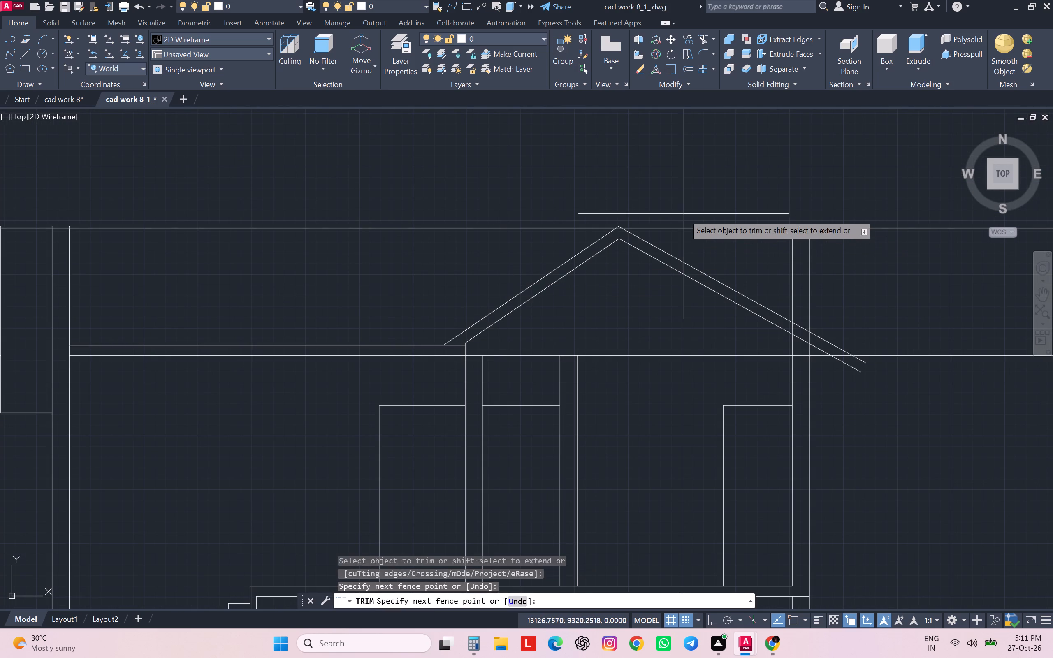
left_click(719, 264)
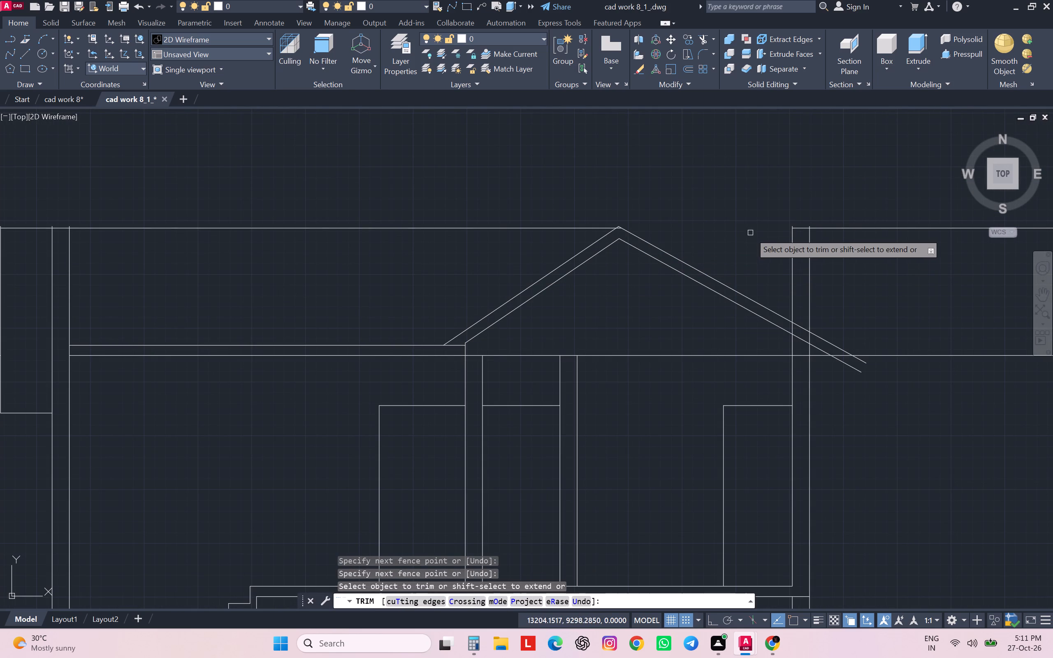
Trim the end wall lines above the gable's far slope and clear the leftover ridge-level line pieces beyond them.
left_click(750, 233)
left_click(780, 250)
left_click_drag(819, 276, 801, 268)
left_click(751, 252)
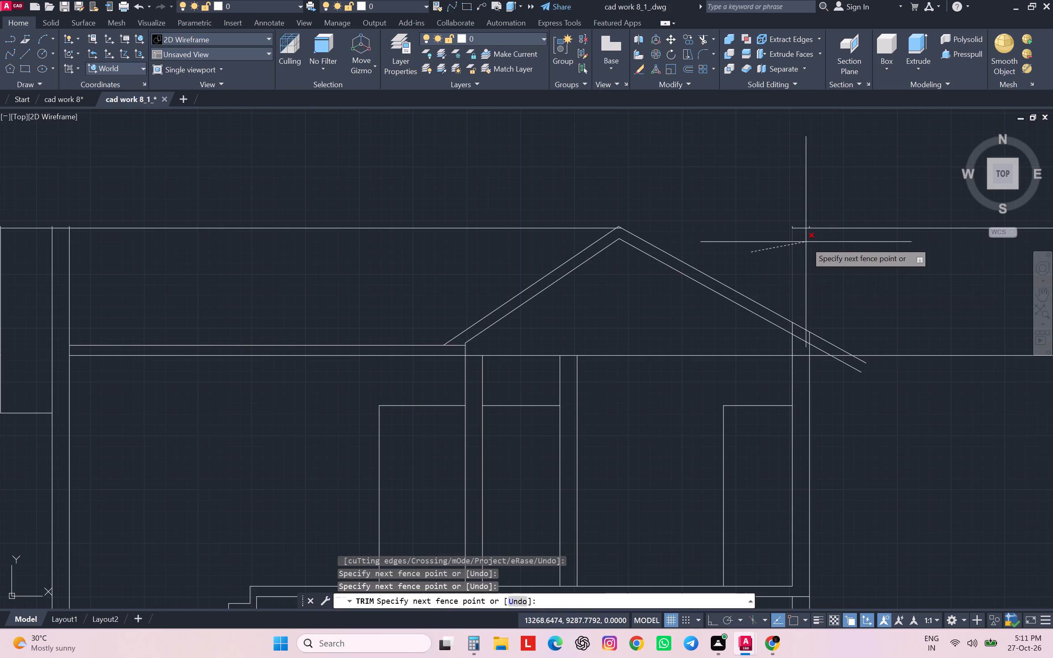
left_click(806, 242)
left_click(808, 222)
left_click(810, 243)
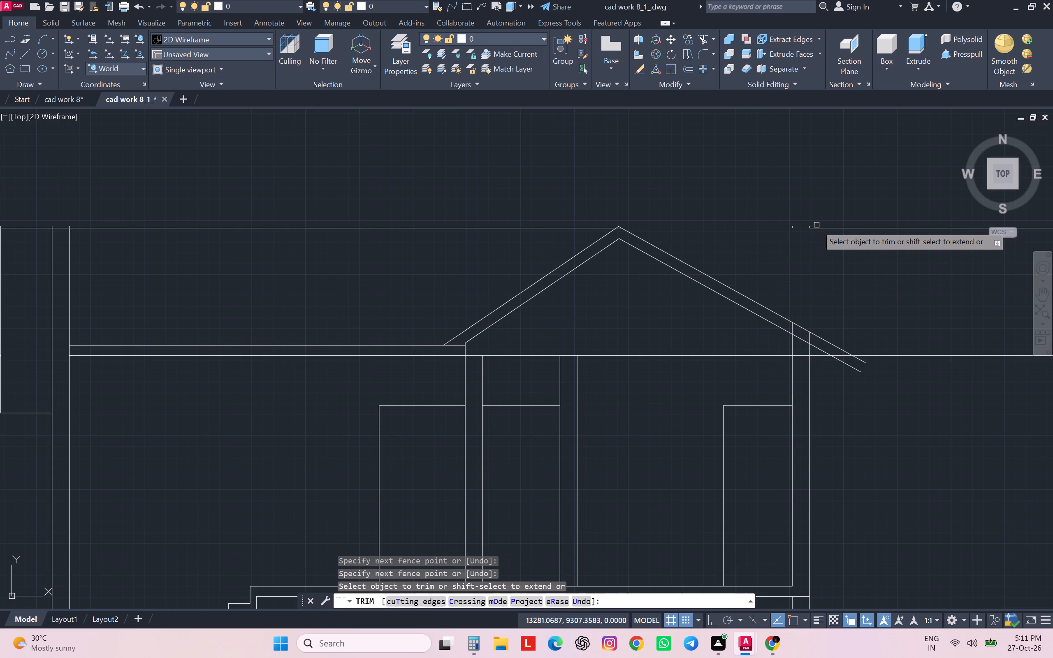
left_click(817, 229)
scroll(810, 229, "up", 3)
left_click(810, 223)
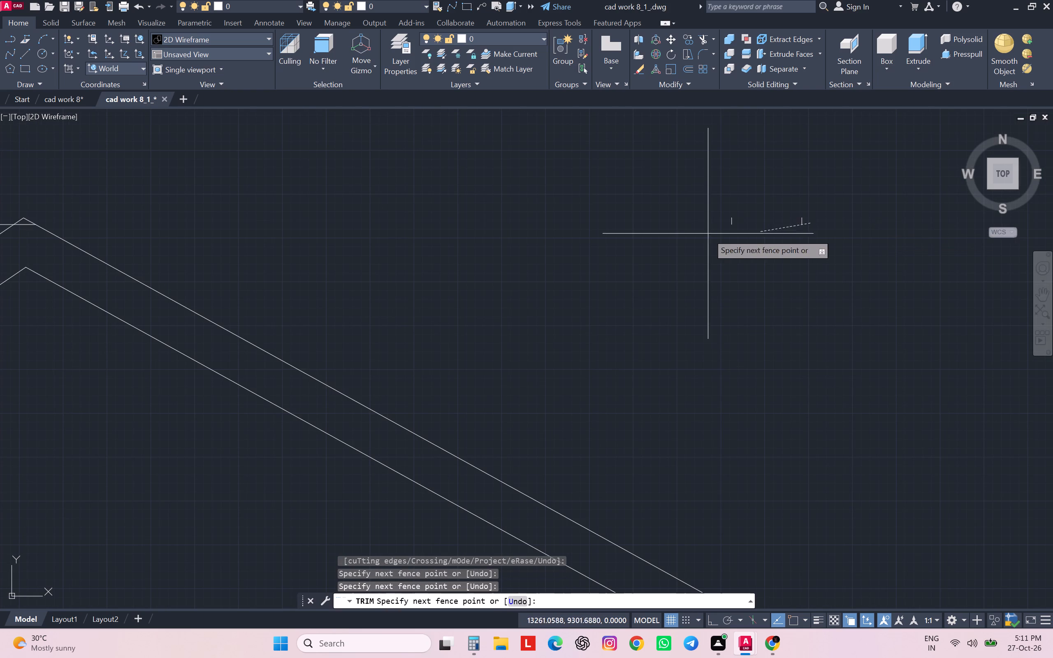
left_click(656, 220)
Trim the eaves-level projection line beyond the gable roof's far slope and between the front elevation and the section.
scroll(673, 216, "down", 5)
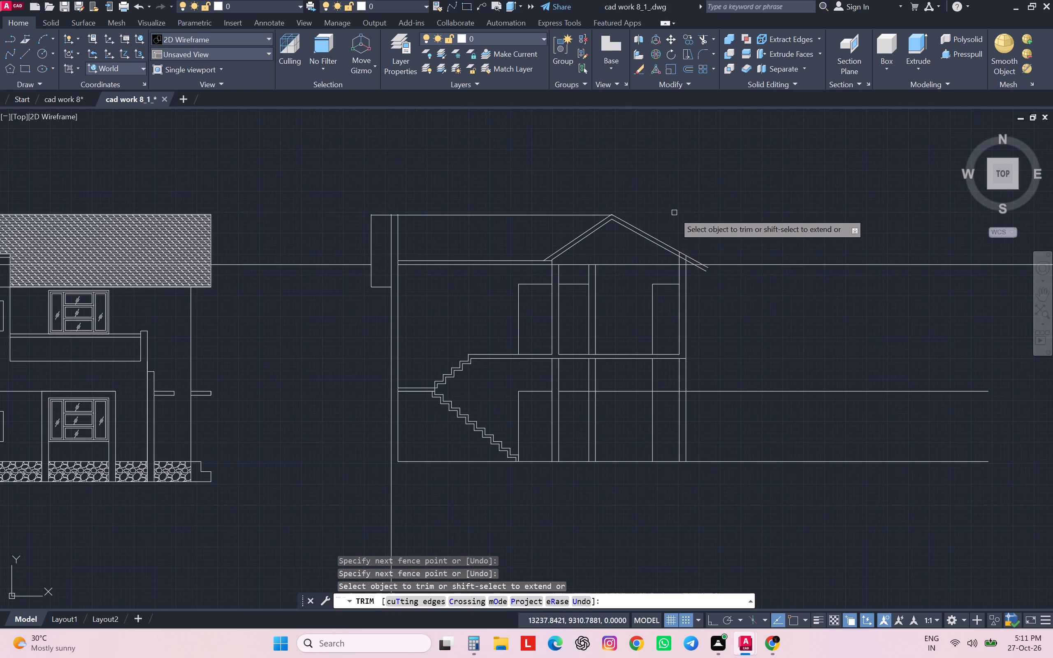
left_click(761, 266)
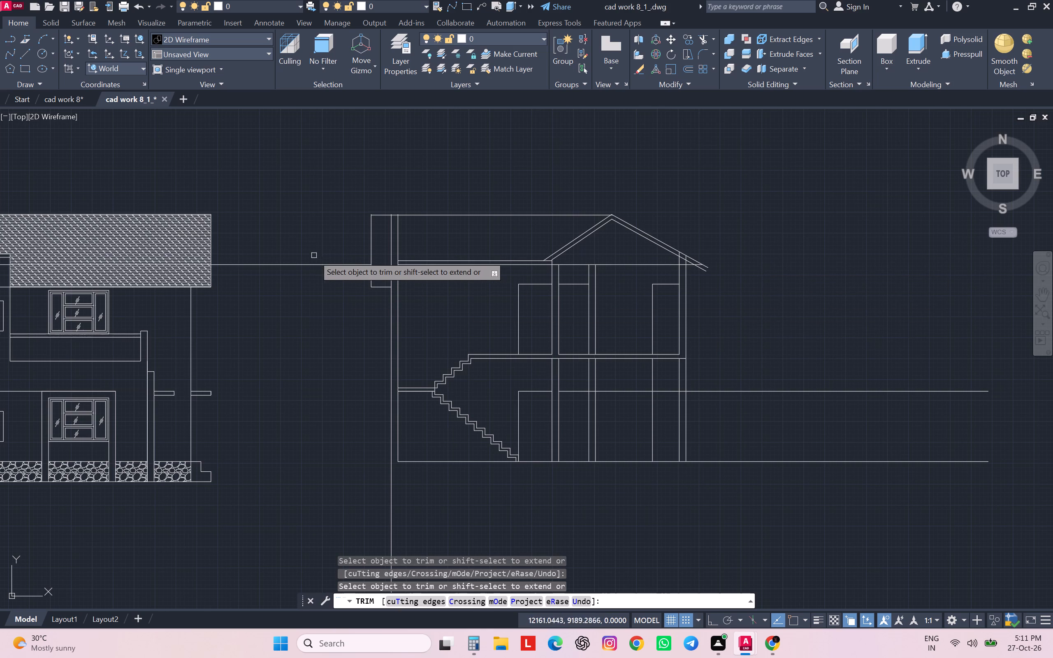
left_click(311, 266)
key("Escape")
key("Escape")
key("Escape")
key("Escape")
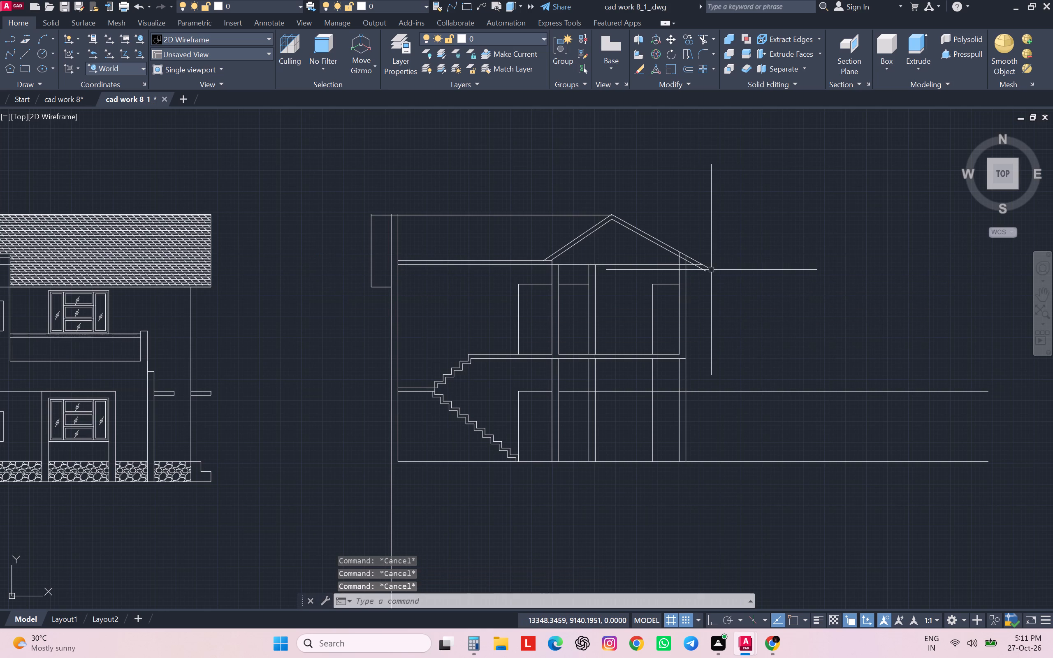
Offset the outer face line of the gable-side end wall outward by 60 to mark the roof overhang.
scroll(711, 270, "up", 3)
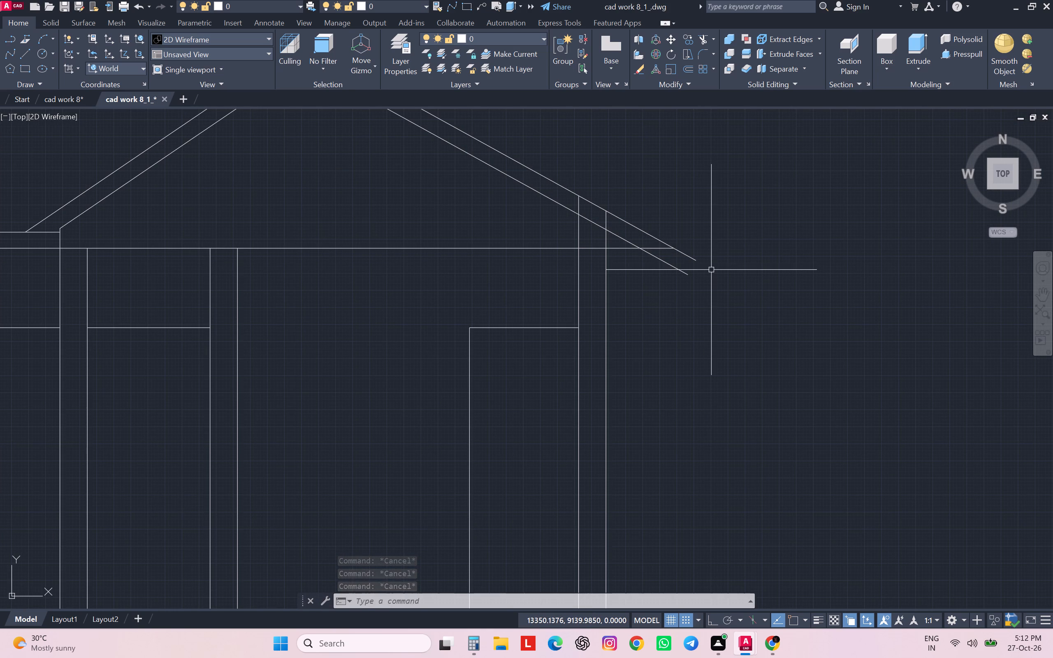
key("o")
key("Return")
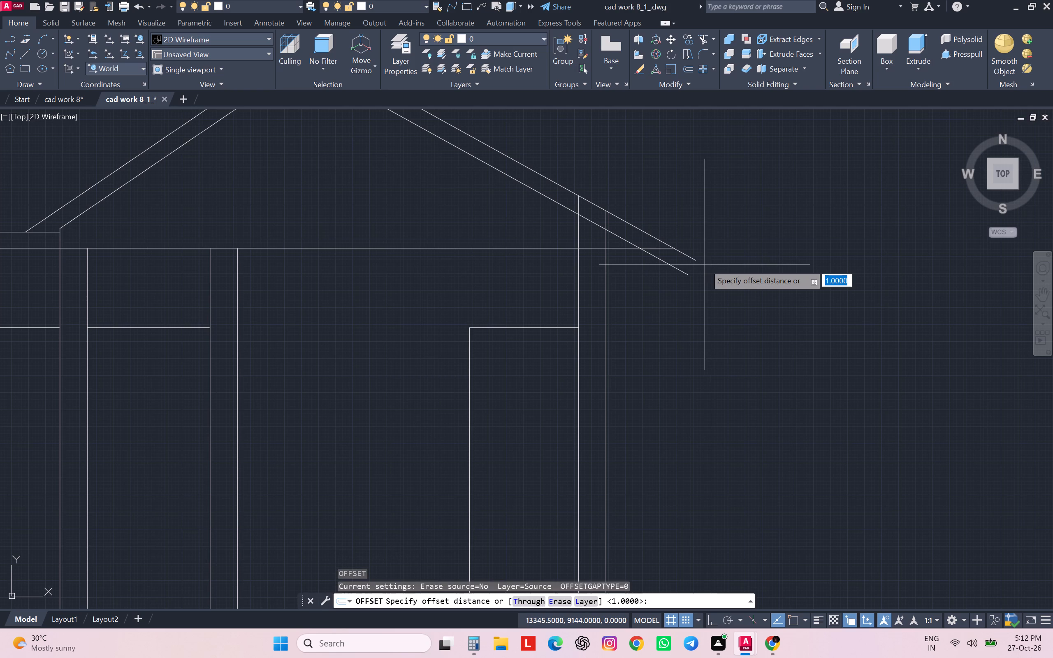
scroll(629, 365, "up", 1)
scroll(630, 364, "down", 1)
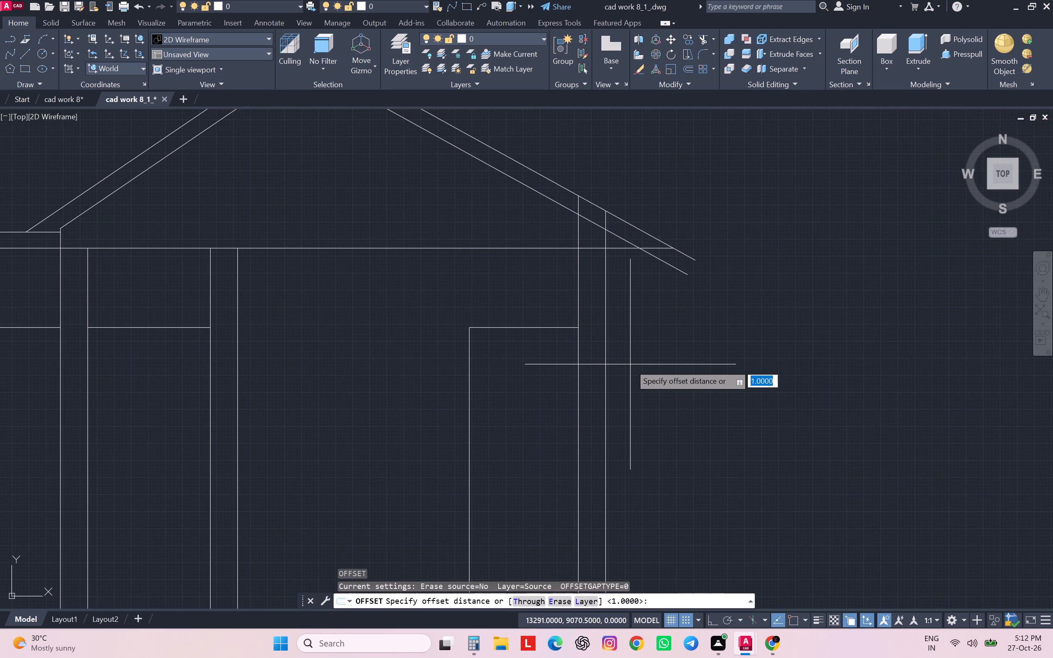
type("60")
key("Return")
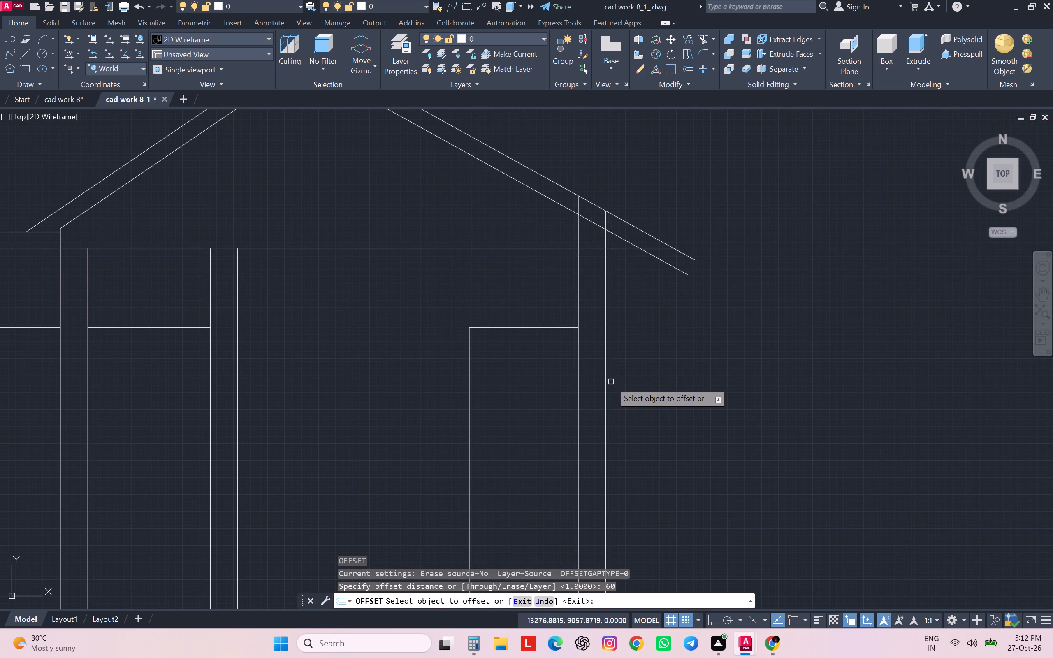
left_click_drag(608, 396, 611, 393)
left_click(808, 350)
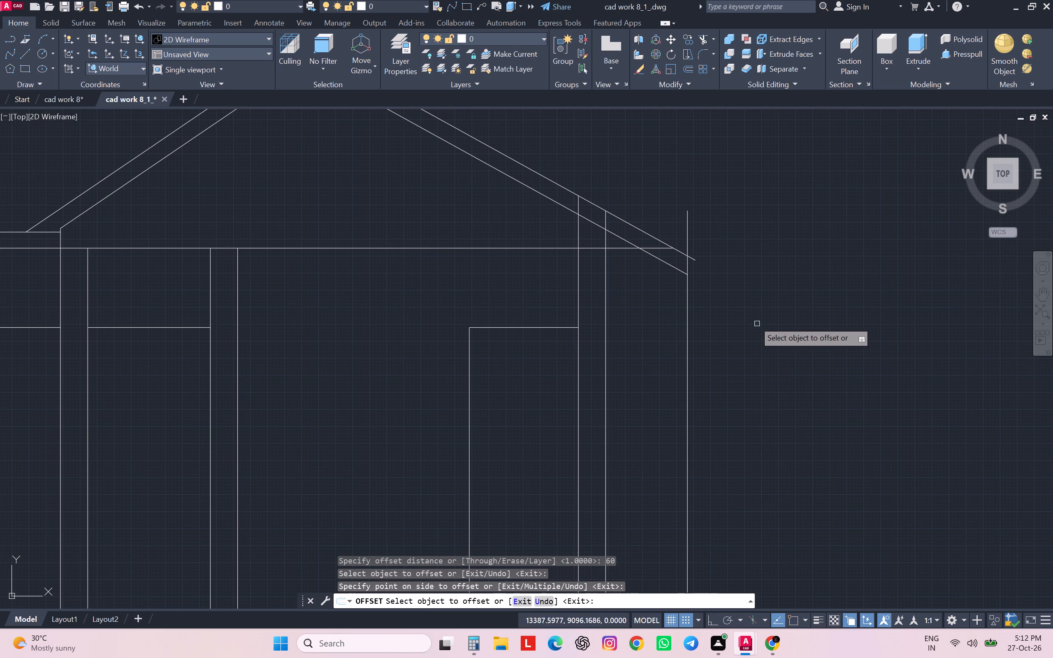
key("Escape")
key("Escape")
key("Escape")
key("Escape")
key("Escape")
Trim the far roof slope's end at the overhang line, the overhang line above it, and the lines crossing the roof thickness.
type("TR")
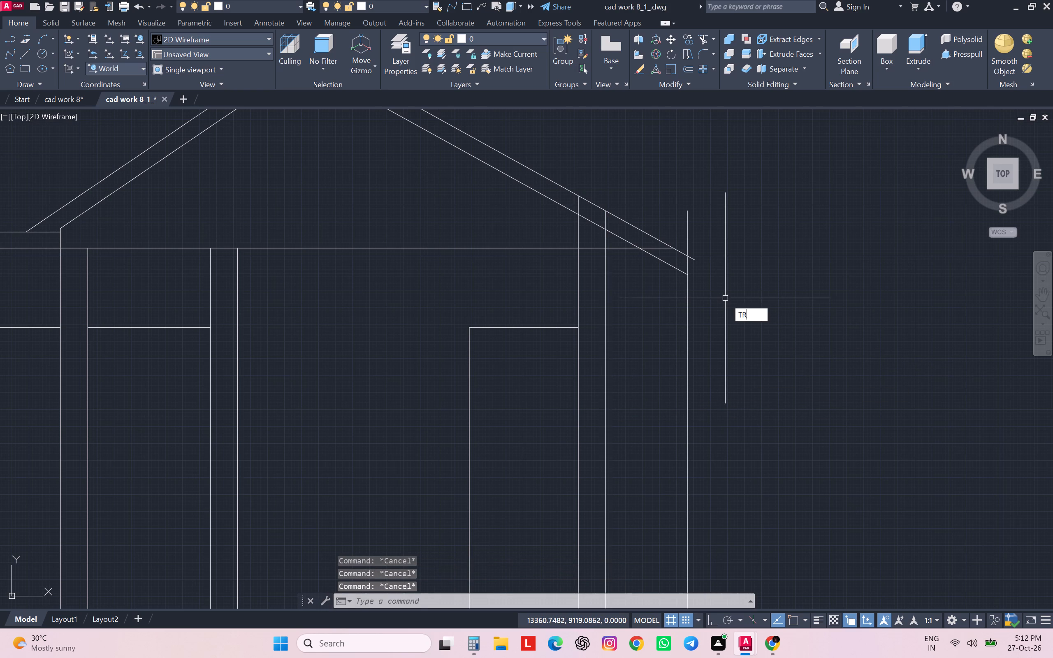
key("space")
left_click(697, 261)
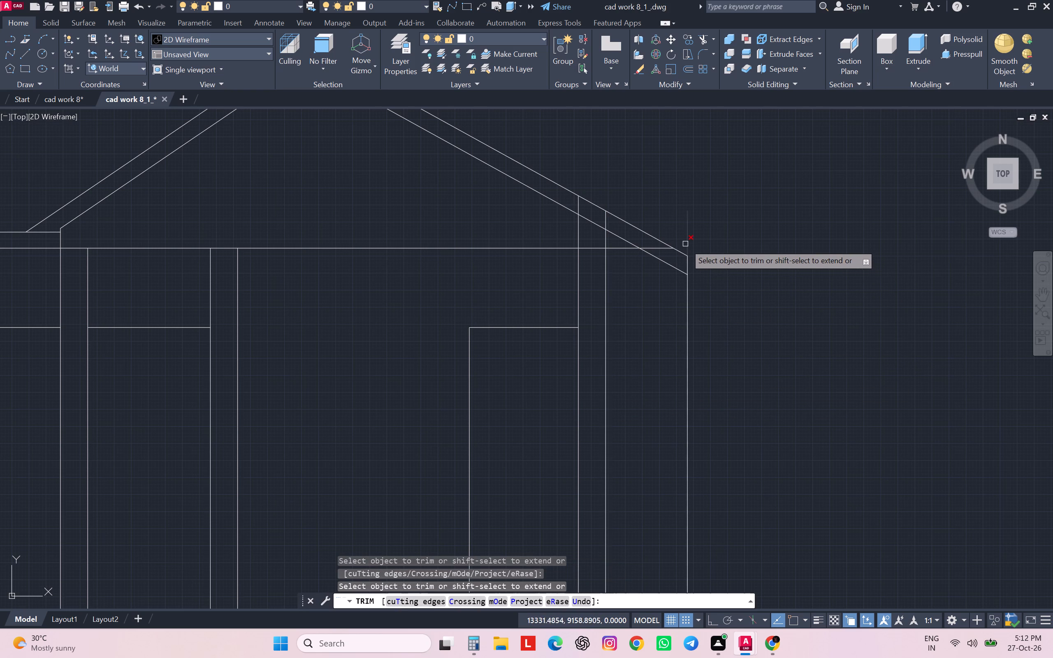
left_click(685, 244)
left_click(661, 250)
left_click(615, 226)
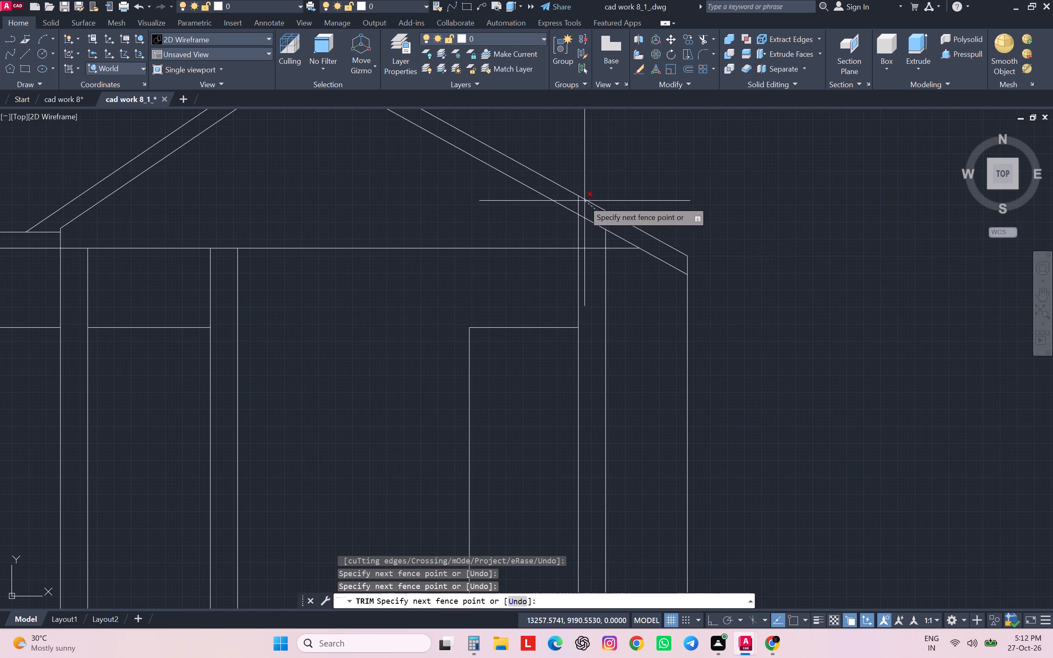
left_click_drag(568, 202, 573, 200)
scroll(679, 185, "down", 1)
scroll(784, 273, "down", 1)
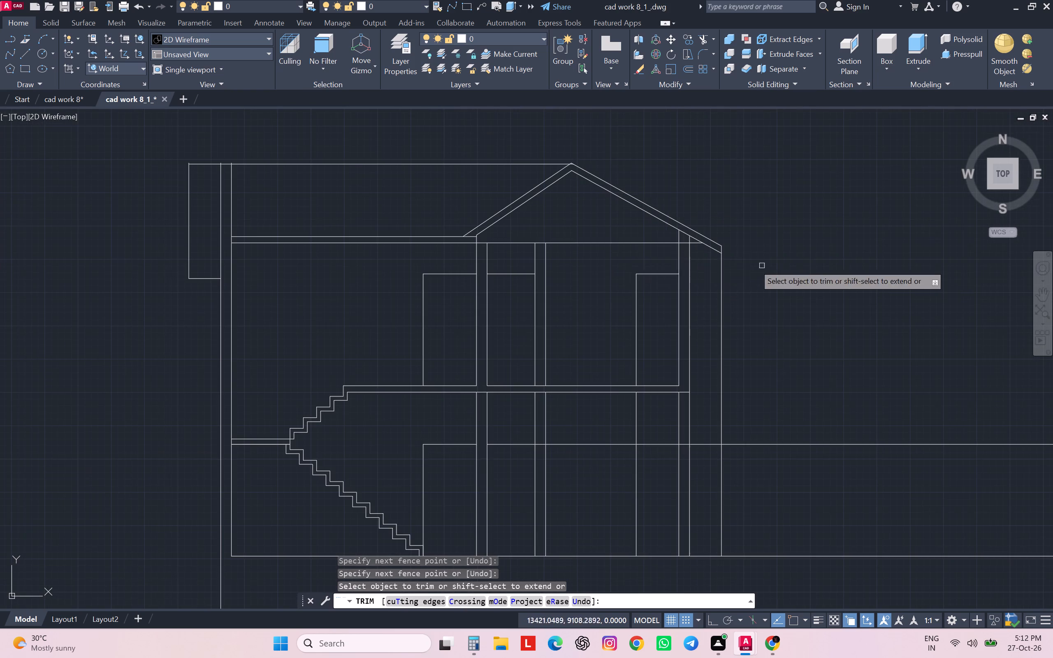
Trim the eaves-level line outside the end wall, across its thickness, and across the room under the gable.
left_click(684, 243)
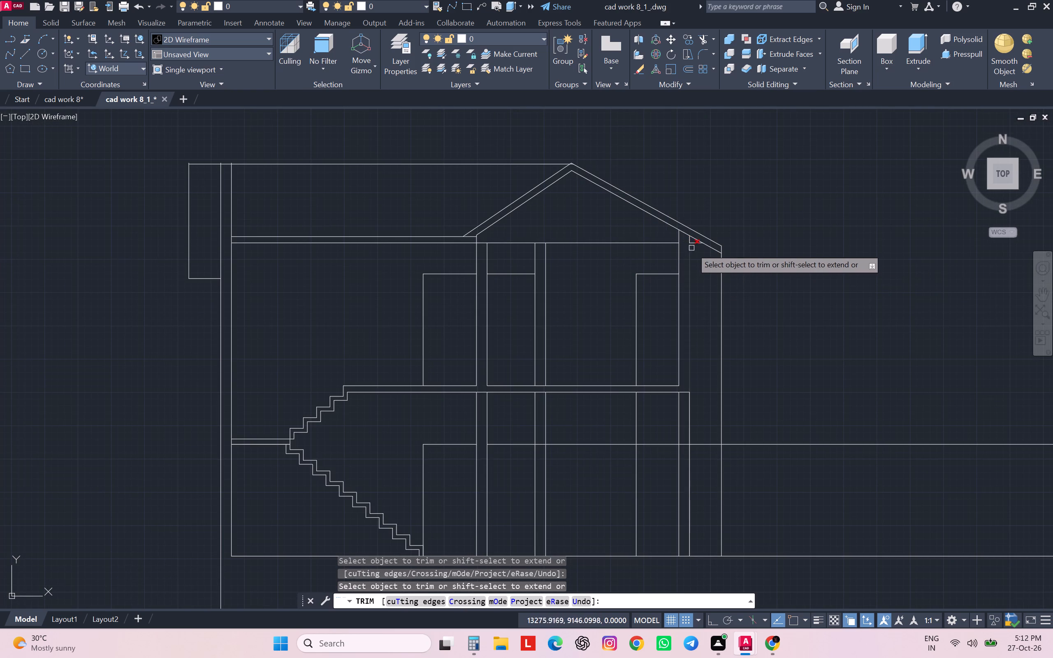
left_click(694, 243)
scroll(809, 295, "down", 2)
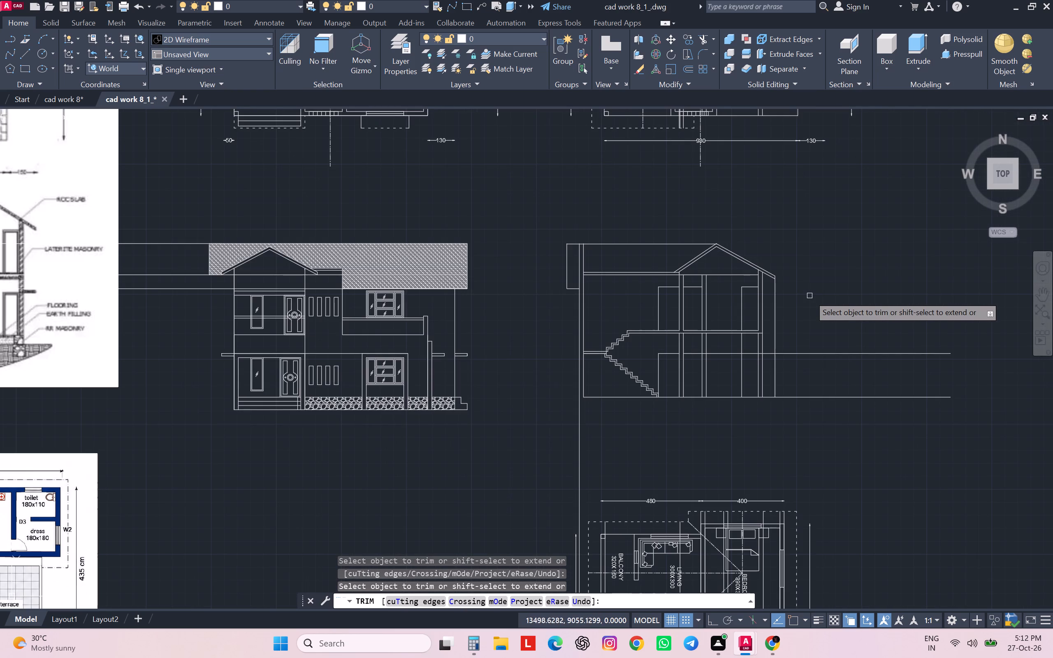
left_click(722, 273)
scroll(714, 280, "up", 2)
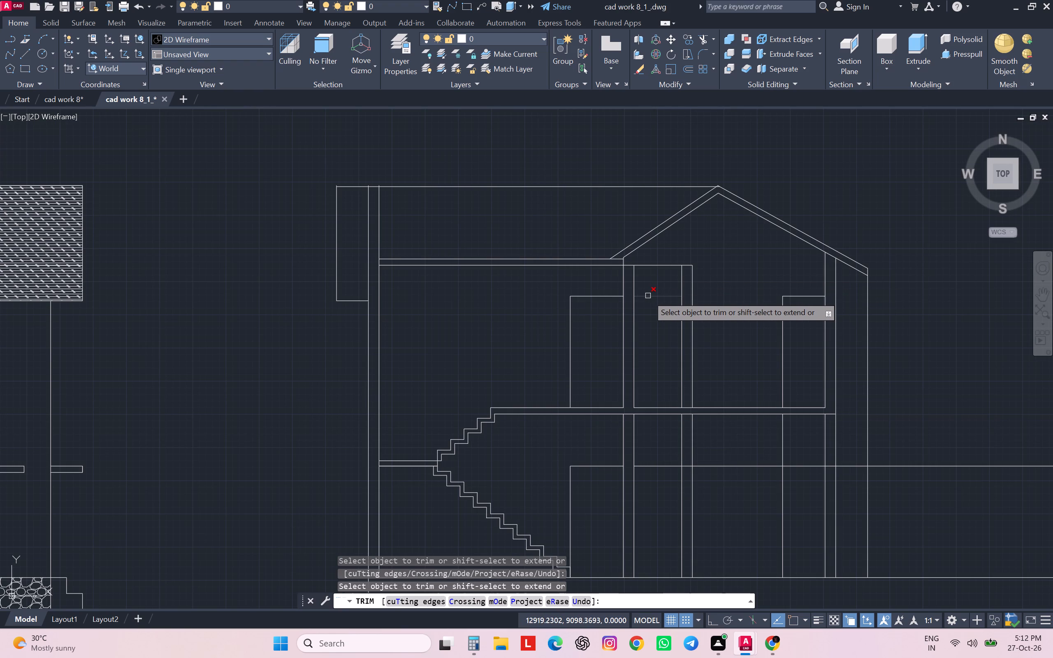
Trim the ground-floor wall lines between the door-head line and the first-floor slab to match the reference section.
scroll(649, 296, "down", 2)
scroll(649, 296, "up", 1)
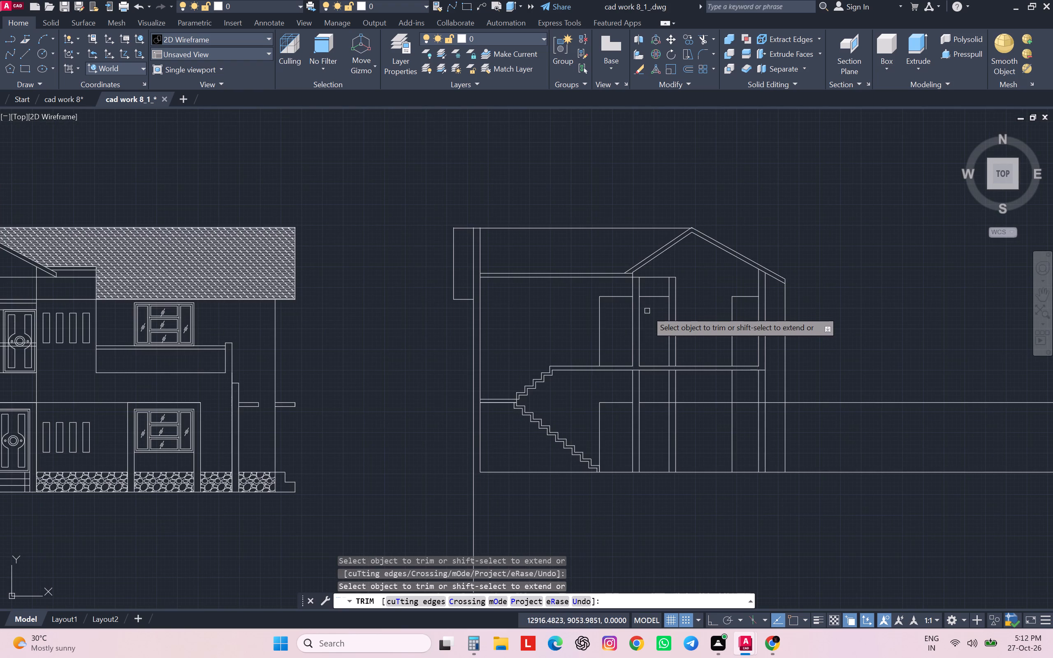
scroll(647, 311, "down", 2)
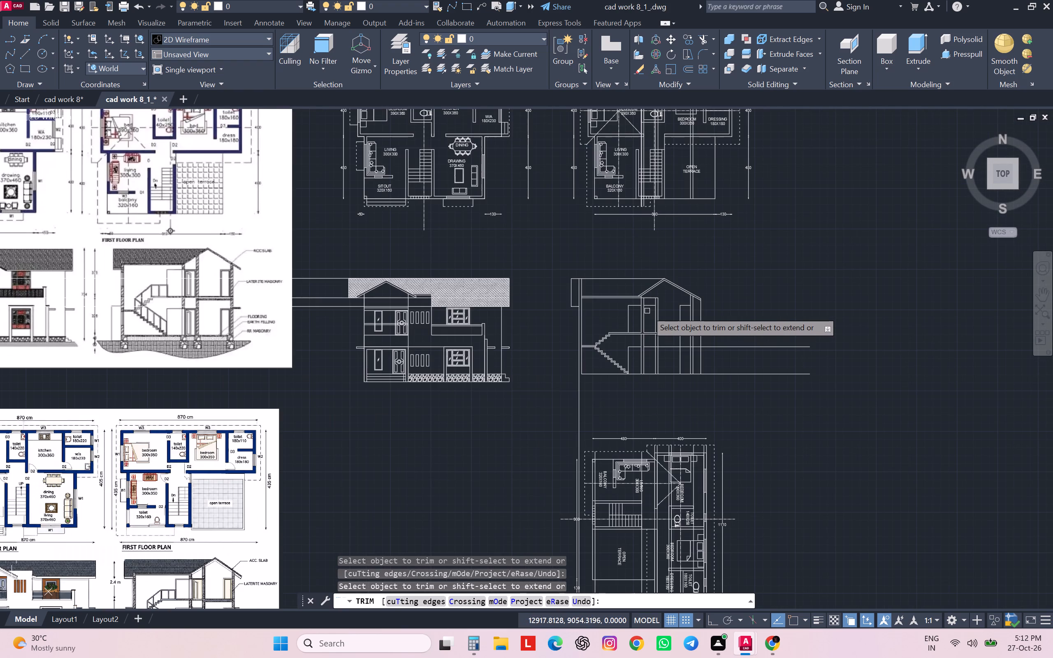
middle_click_drag(647, 311, 684, 232)
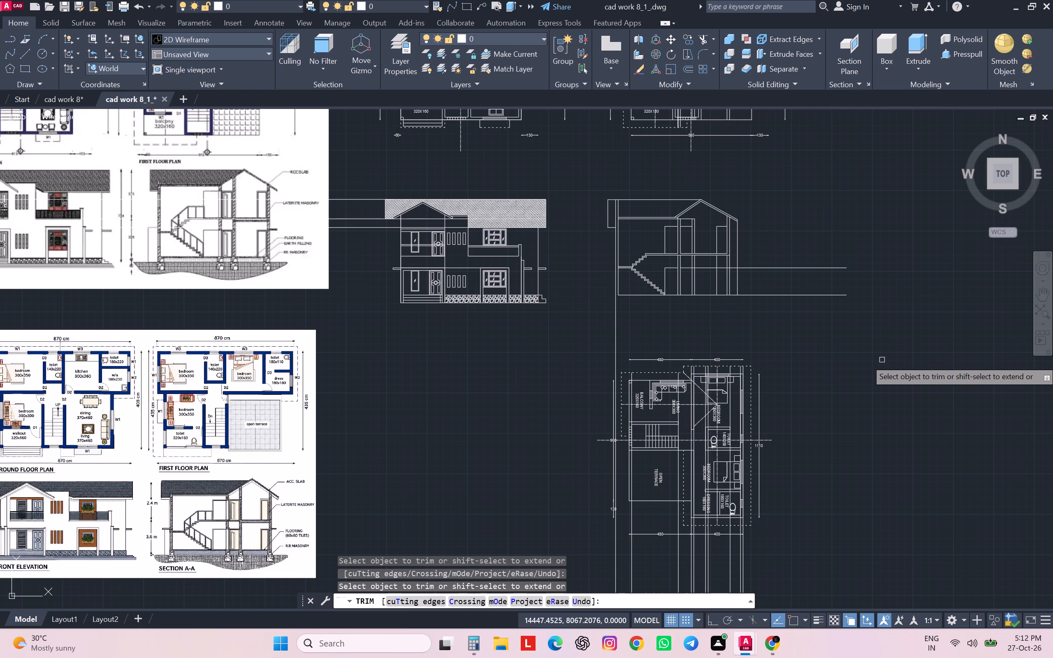
scroll(868, 344, "down", 2)
scroll(831, 324, "up", 2)
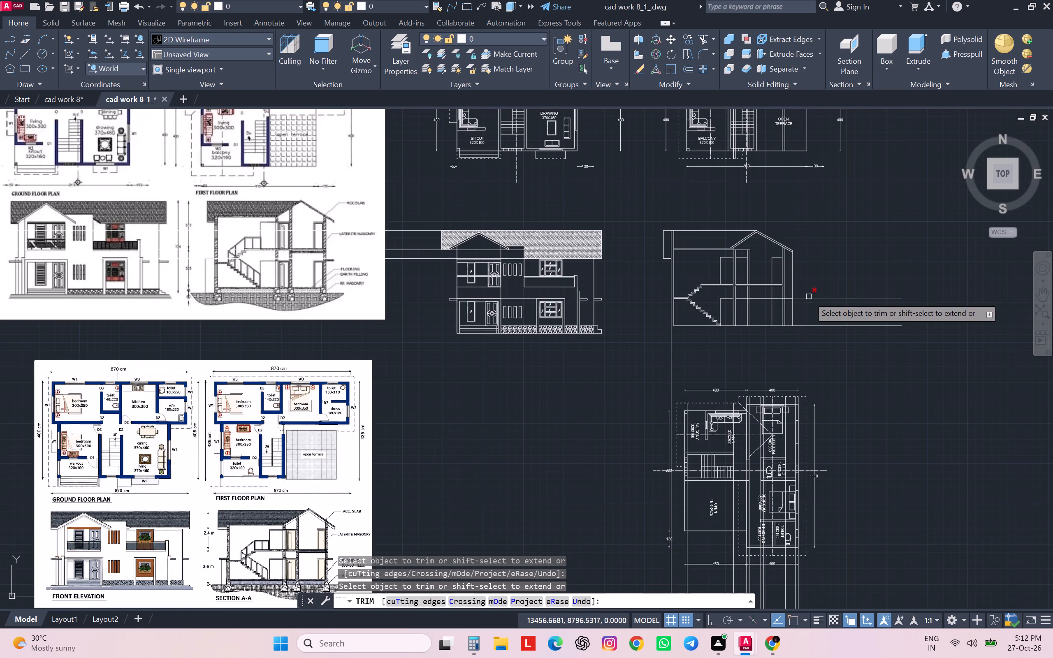
scroll(775, 300, "up", 1)
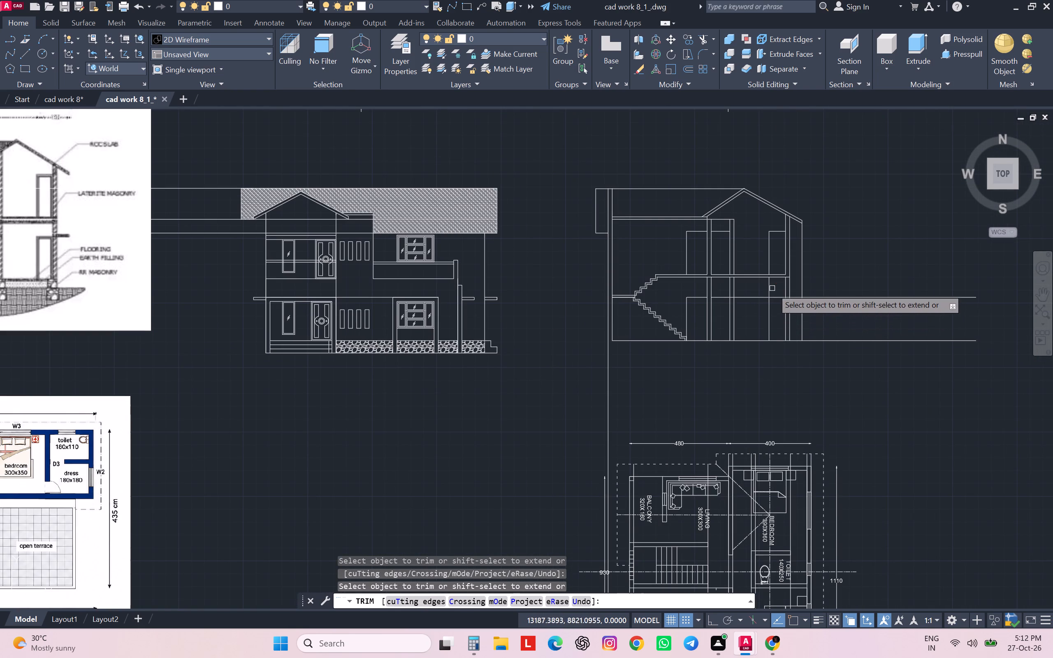
left_click(772, 288)
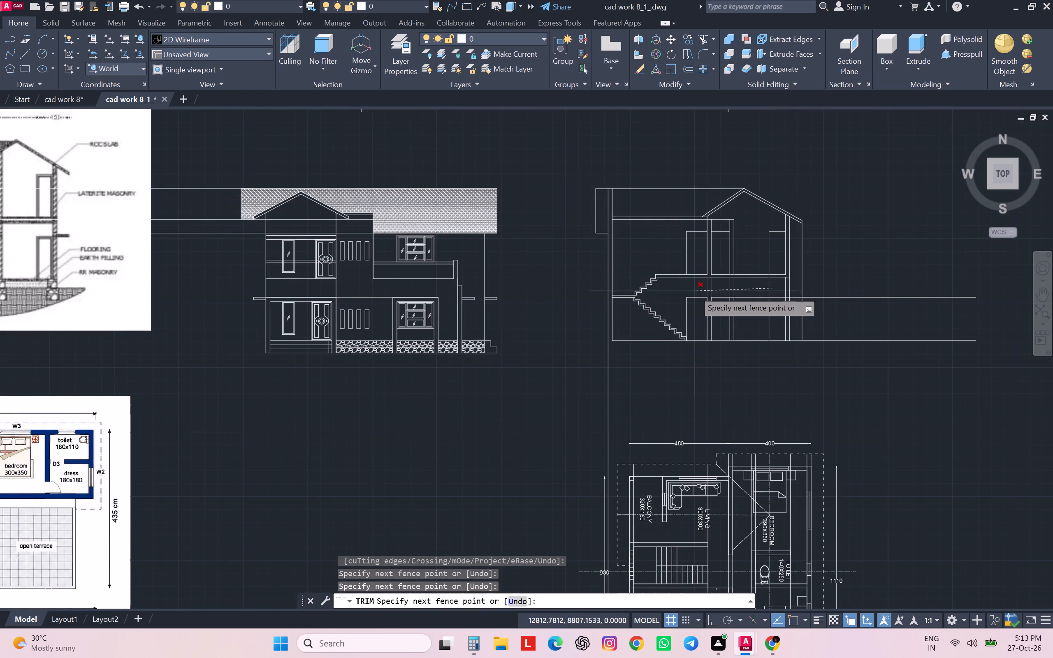
left_click(694, 293)
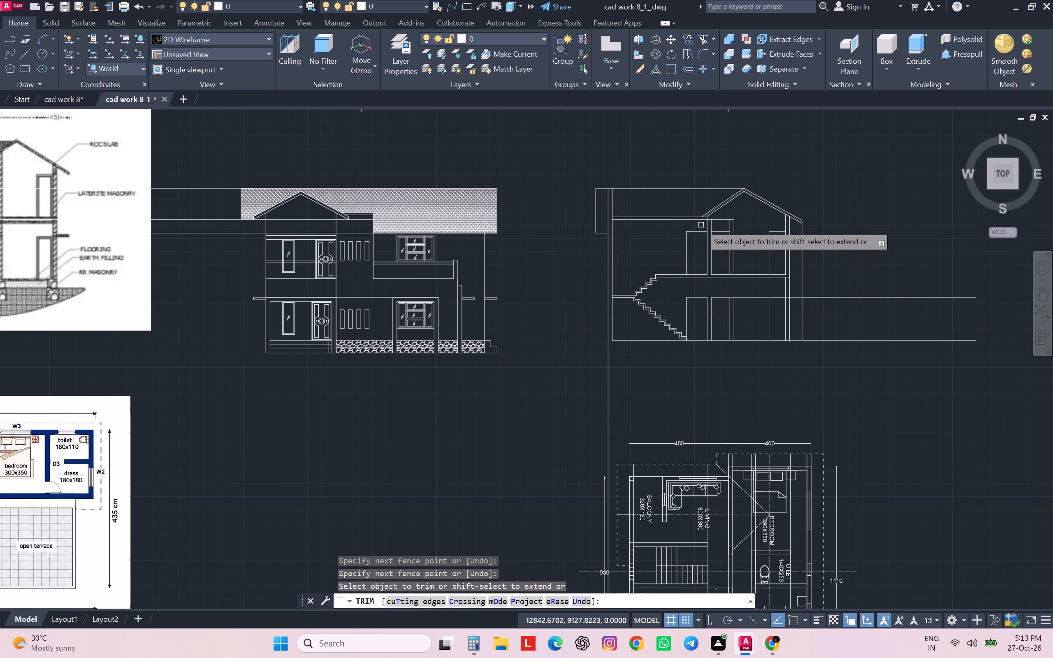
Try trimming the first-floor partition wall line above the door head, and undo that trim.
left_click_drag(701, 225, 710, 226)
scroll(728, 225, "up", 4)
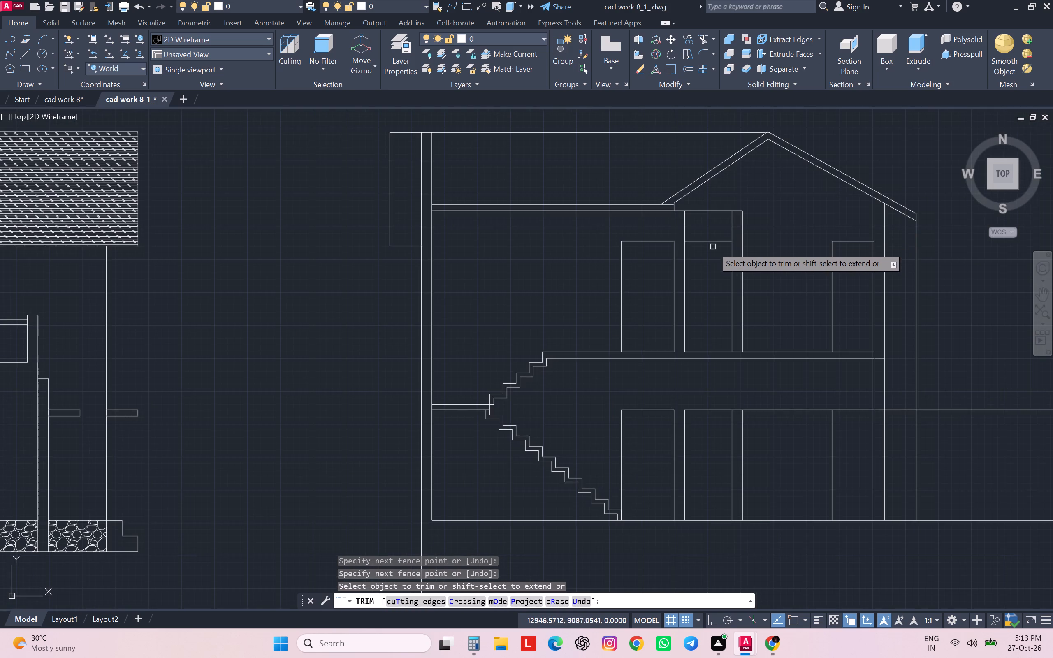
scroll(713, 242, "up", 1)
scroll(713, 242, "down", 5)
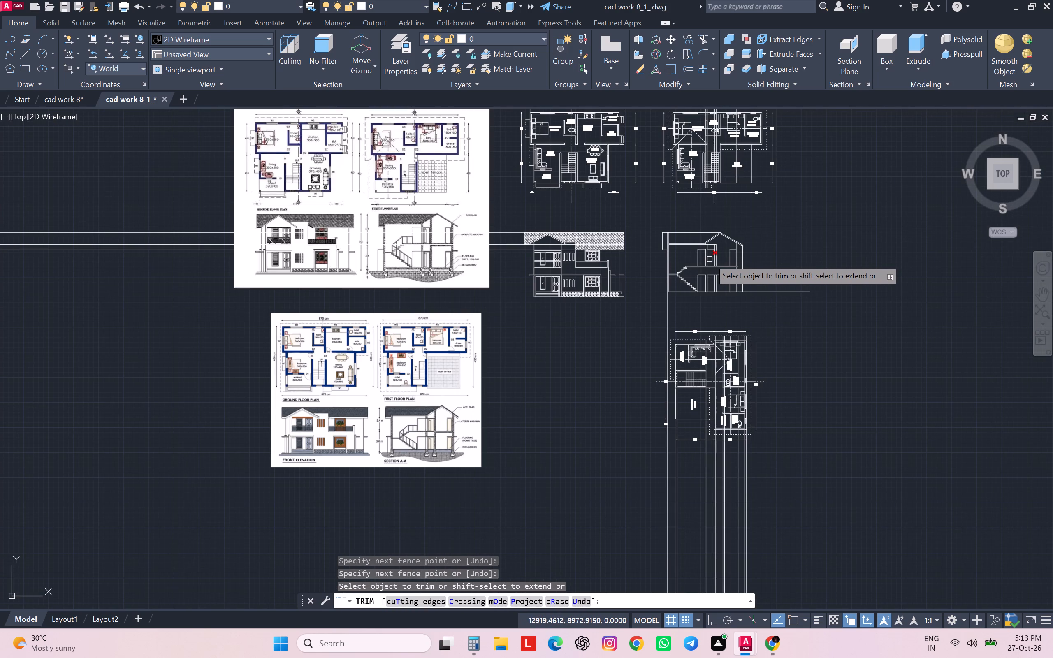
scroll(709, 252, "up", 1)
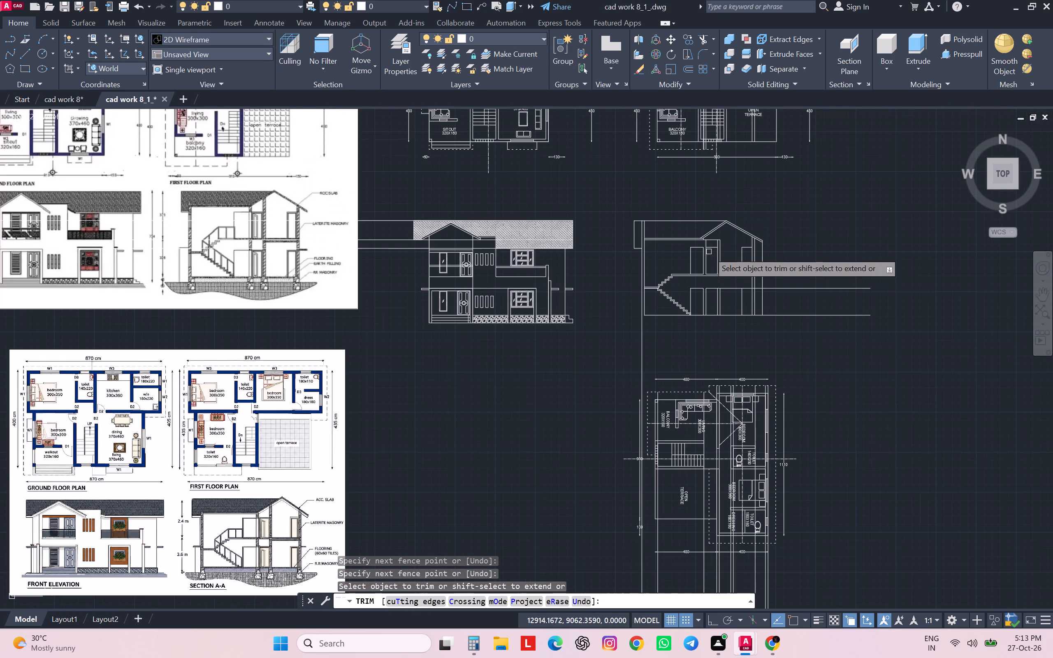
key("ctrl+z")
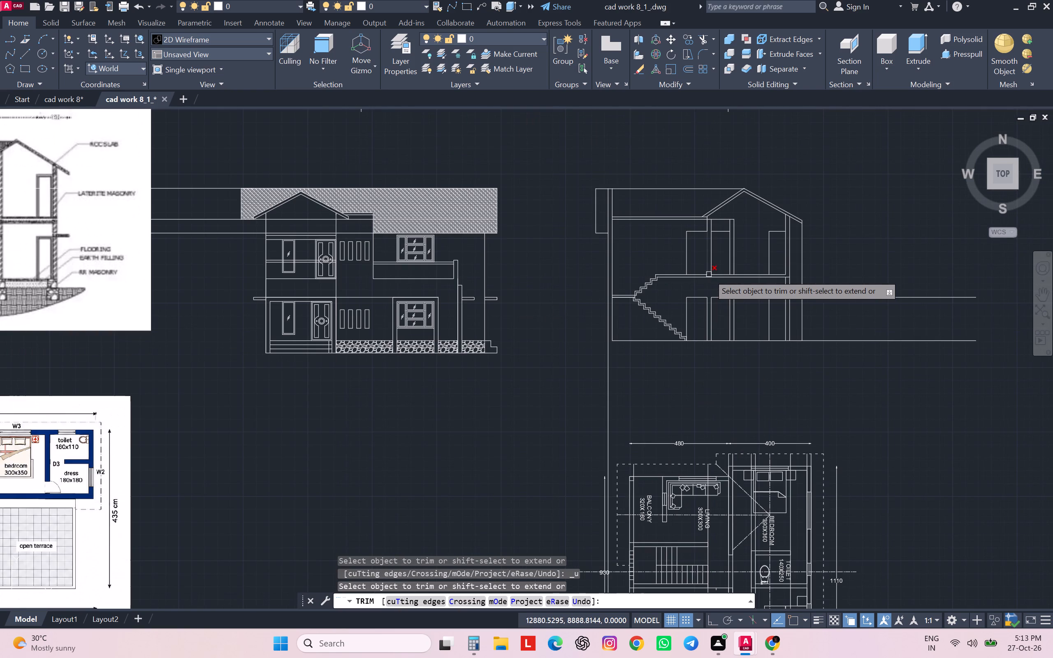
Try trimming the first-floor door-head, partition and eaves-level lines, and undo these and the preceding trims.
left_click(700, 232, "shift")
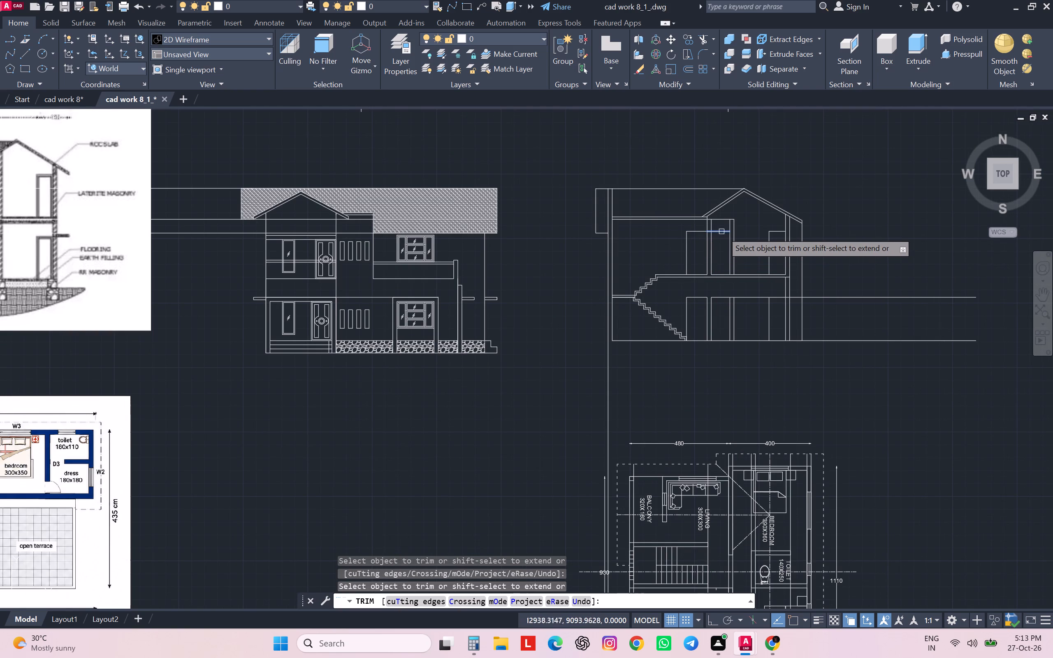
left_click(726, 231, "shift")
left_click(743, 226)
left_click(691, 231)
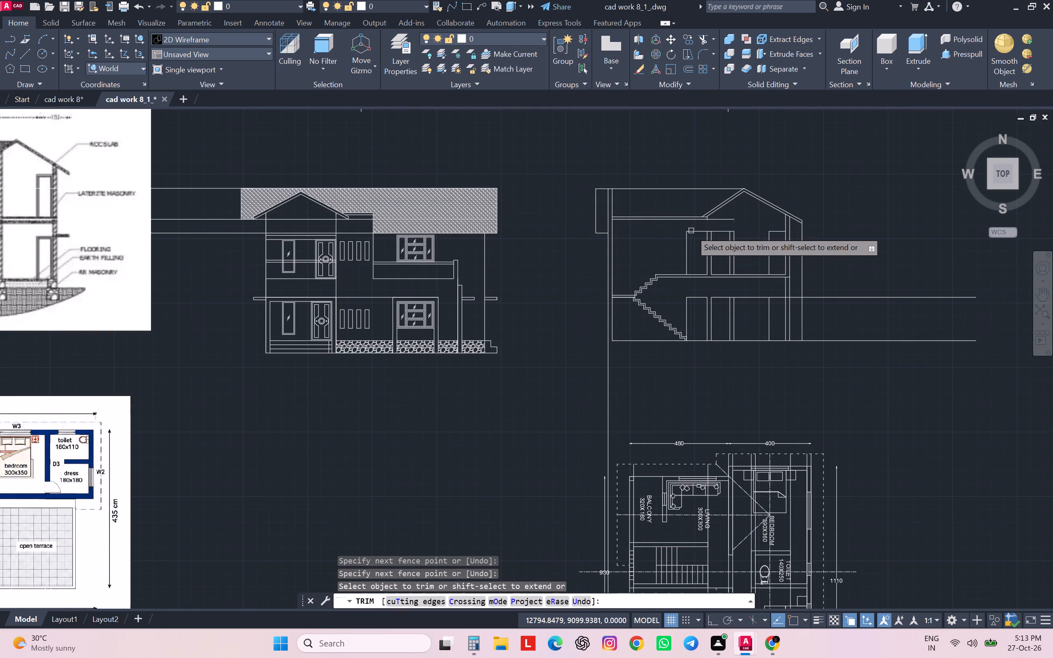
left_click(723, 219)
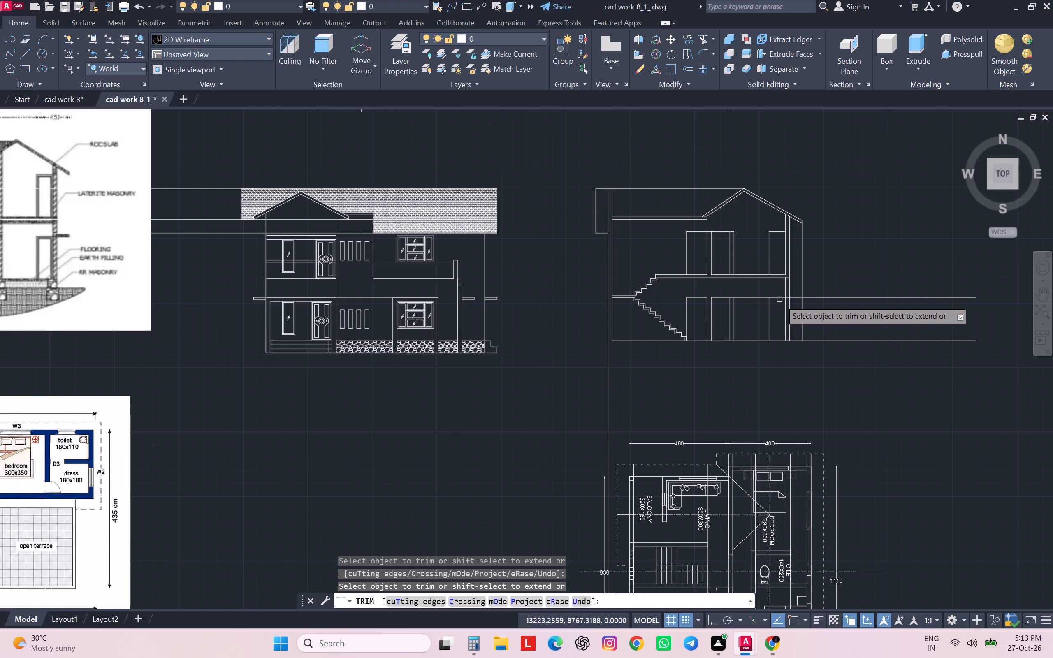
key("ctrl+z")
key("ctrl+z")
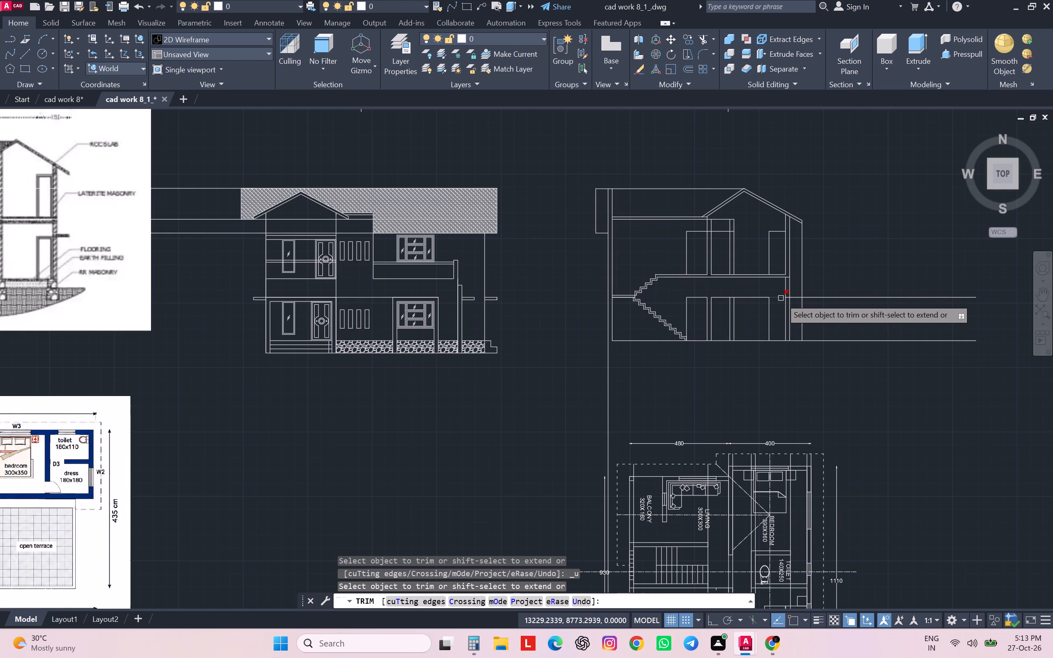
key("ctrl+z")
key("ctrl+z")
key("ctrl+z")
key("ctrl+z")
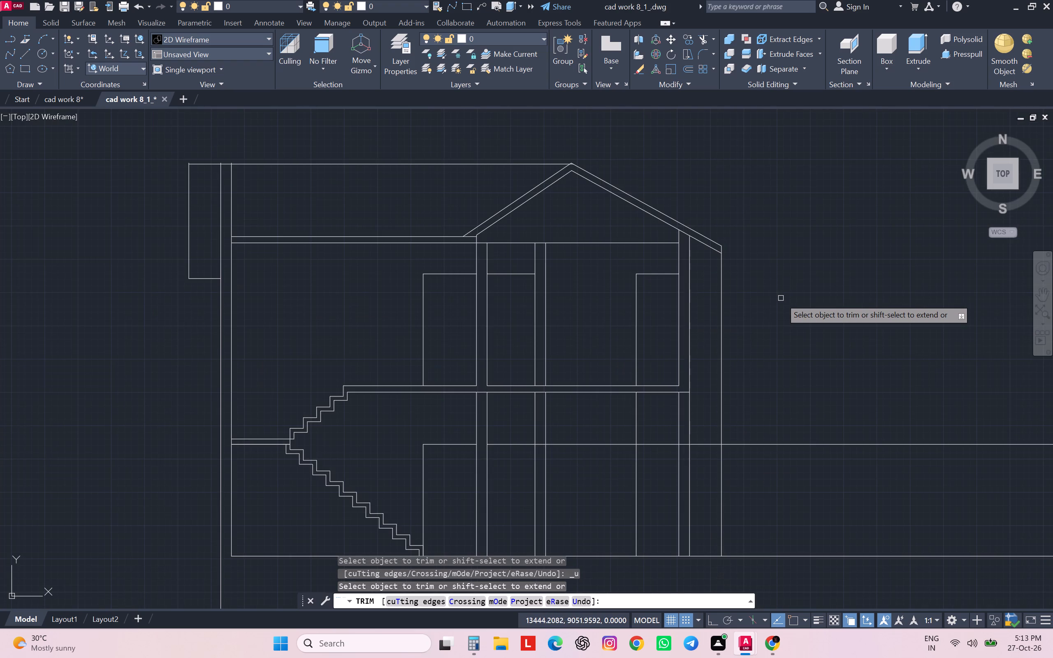
Extend the first-floor door-head line across the middle wall and the partition thickness.
scroll(779, 291, "down", 2)
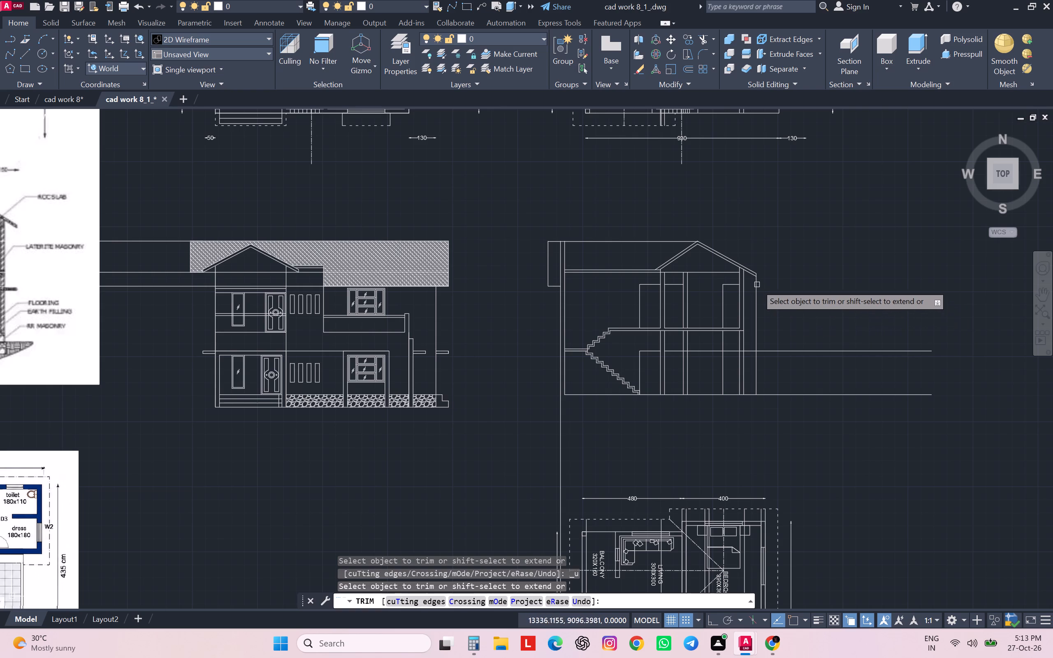
scroll(700, 281, "up", 2)
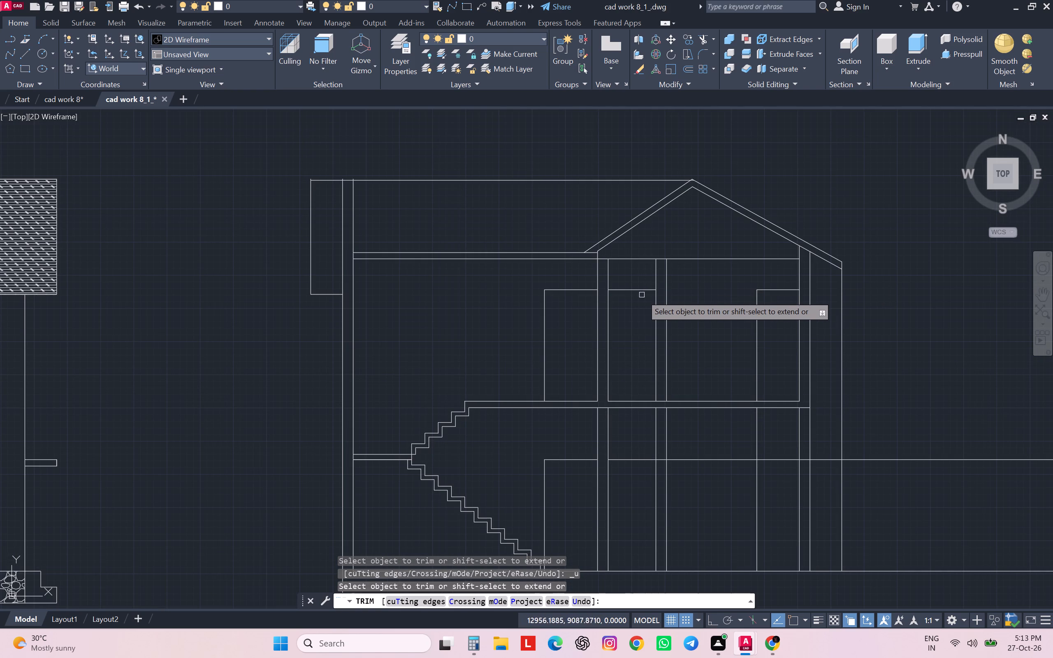
left_click(640, 291, "shift")
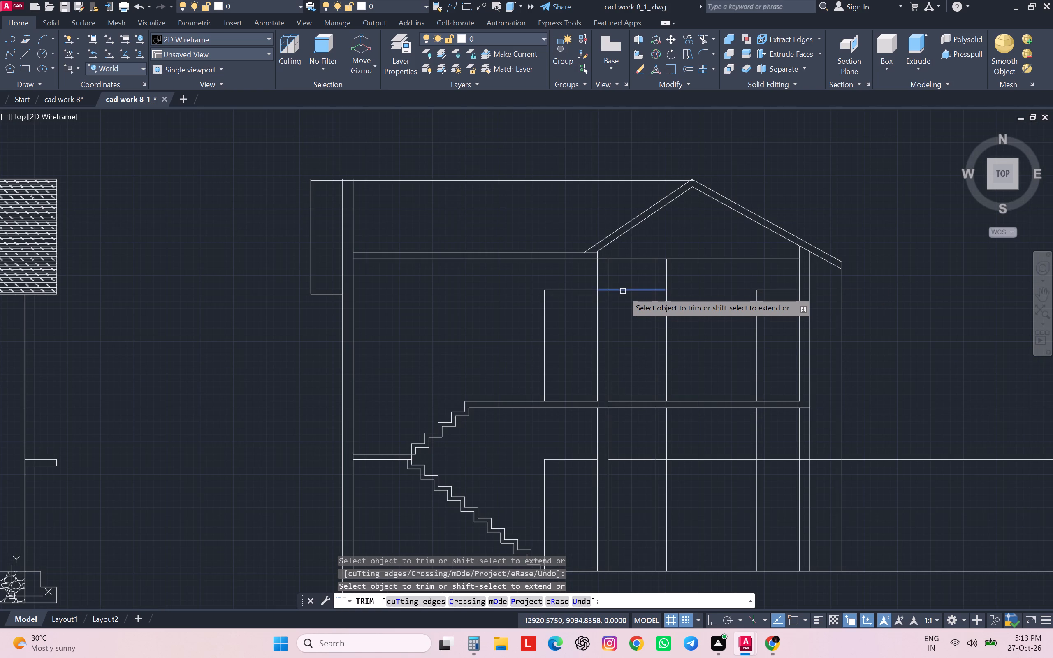
left_click(623, 291, "shift")
left_click(566, 272)
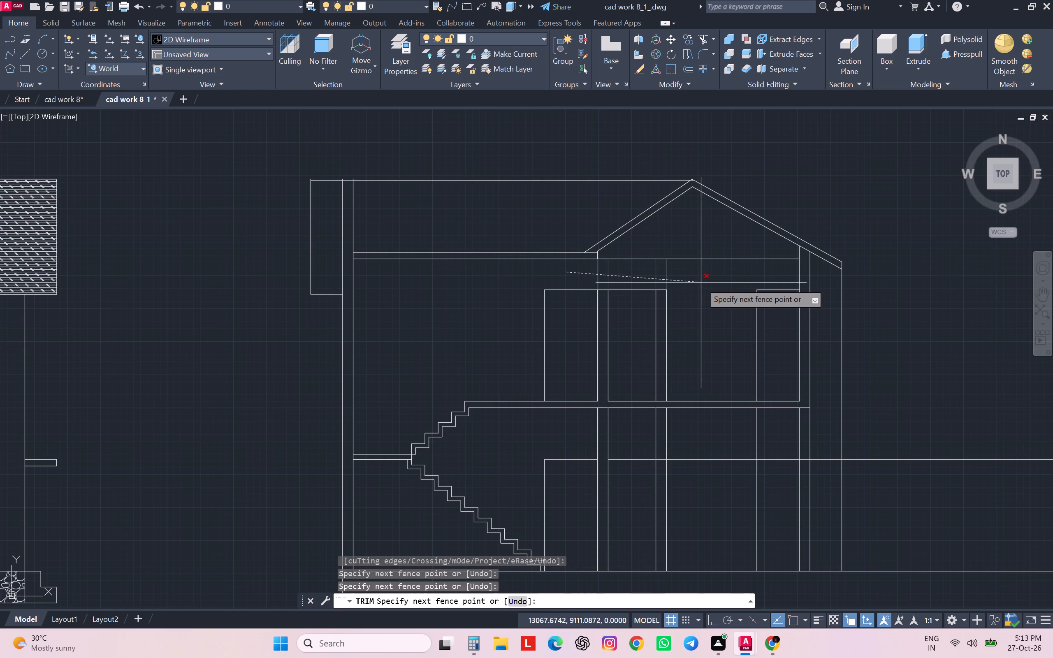
scroll(703, 276, "down", 3)
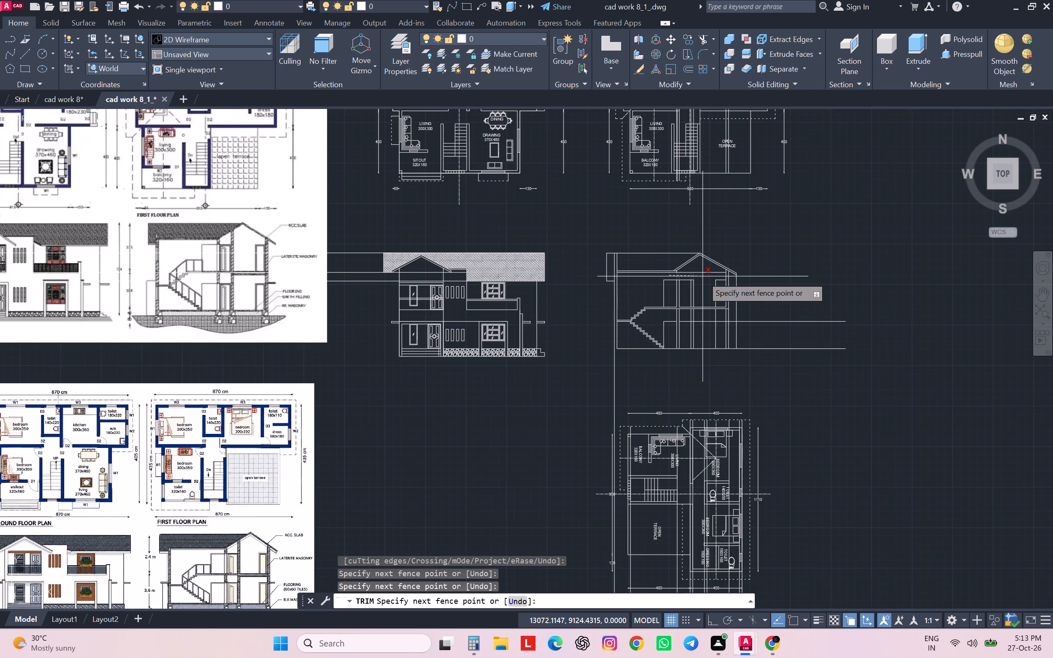
key("Escape")
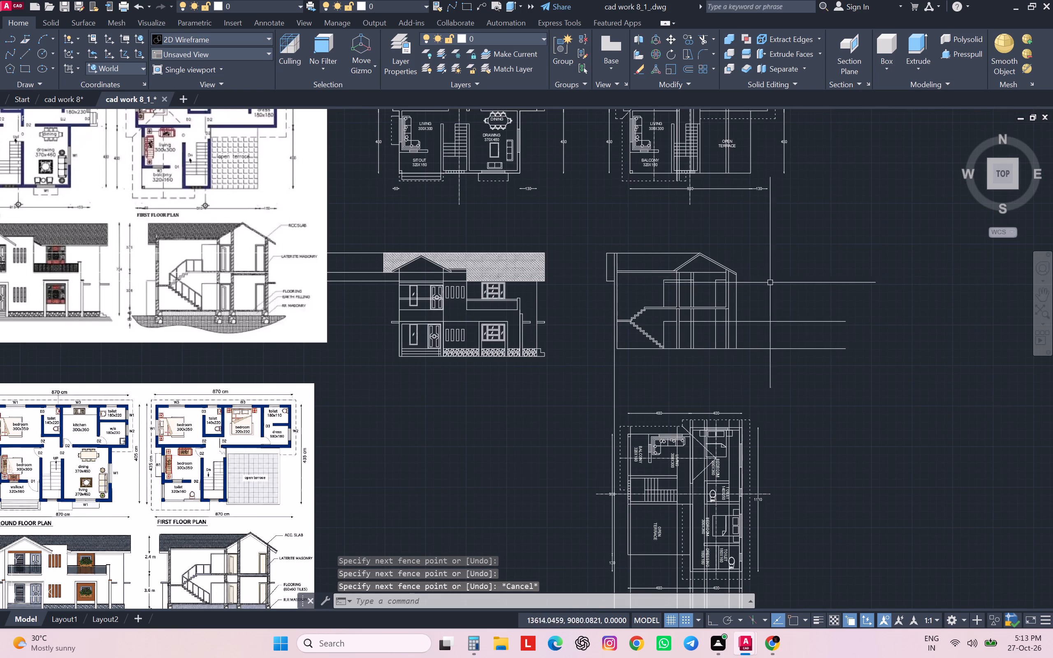
Extend the first-floor partition lines and the middle wall's inner line up to the roof, trimming the eaves-level line under the gable.
scroll(701, 272, "up", 3)
key("space")
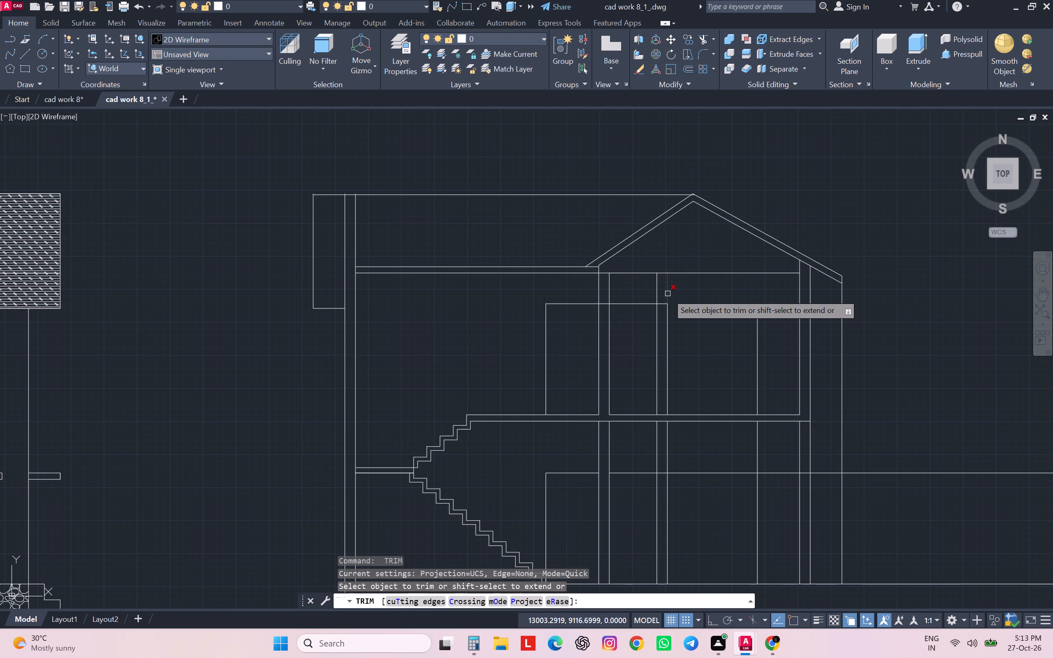
left_click(668, 294, "shift")
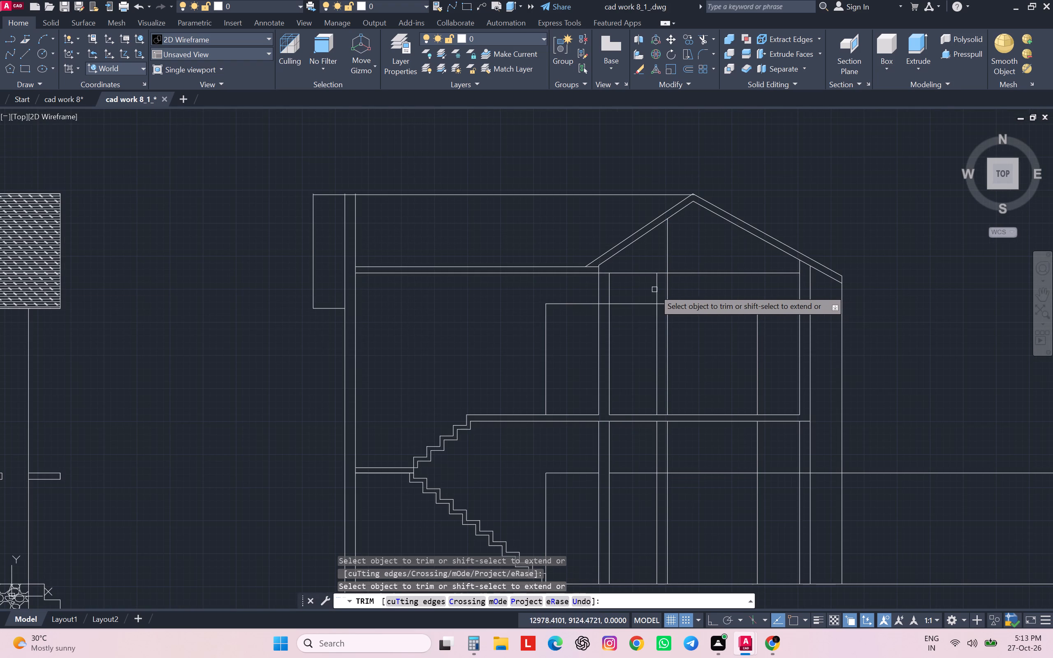
left_click(658, 293, "shift")
left_click(643, 275)
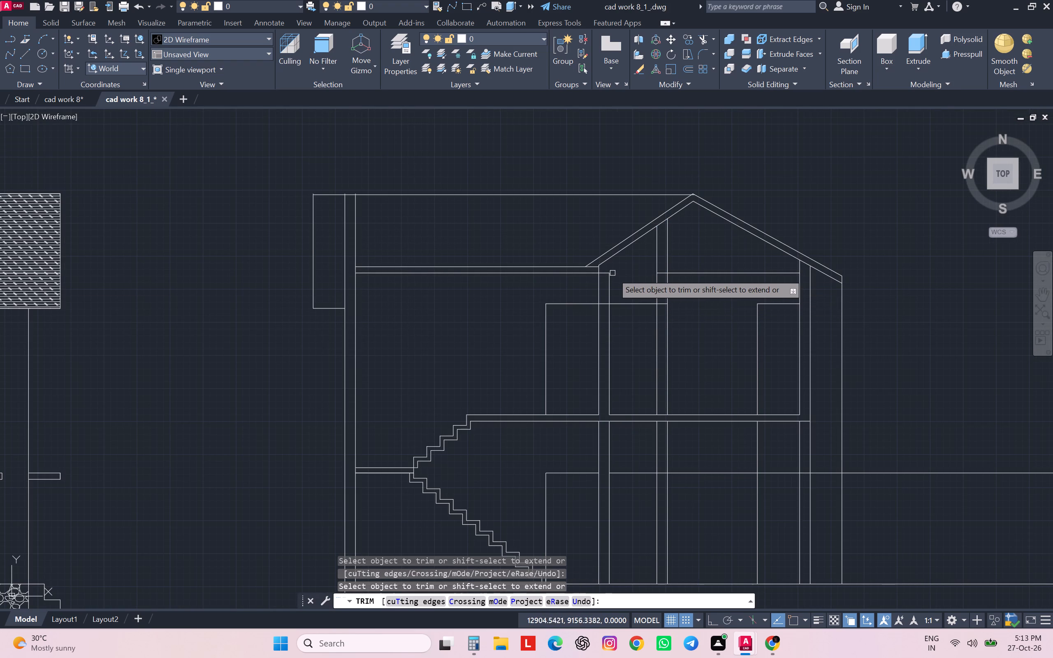
left_click(611, 283, "shift")
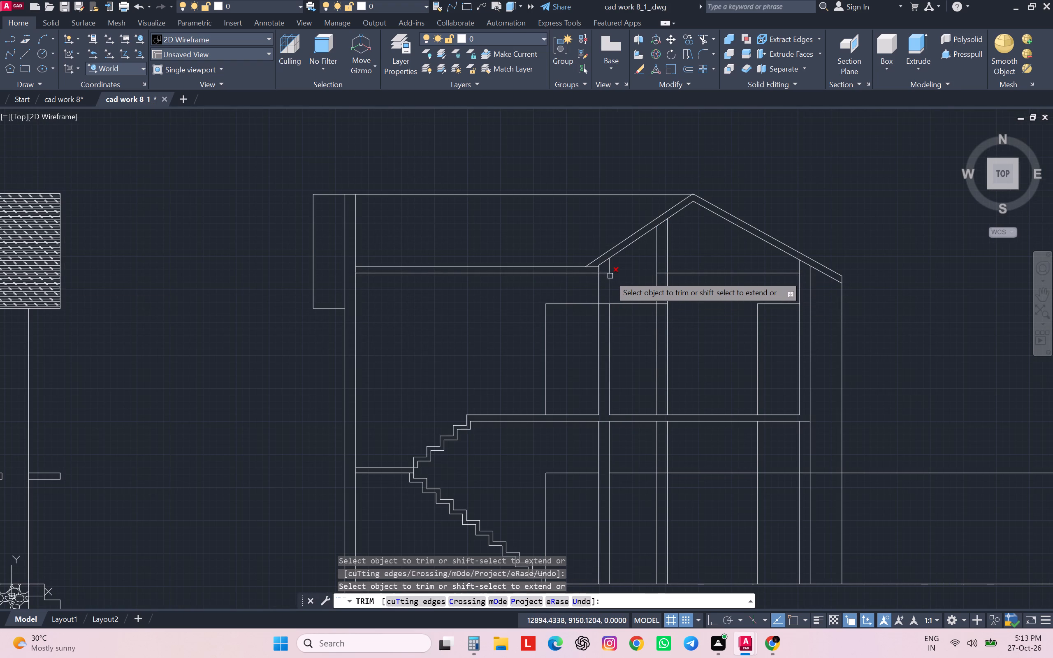
left_click(606, 273)
scroll(678, 264, "down", 5)
scroll(678, 271, "up", 5)
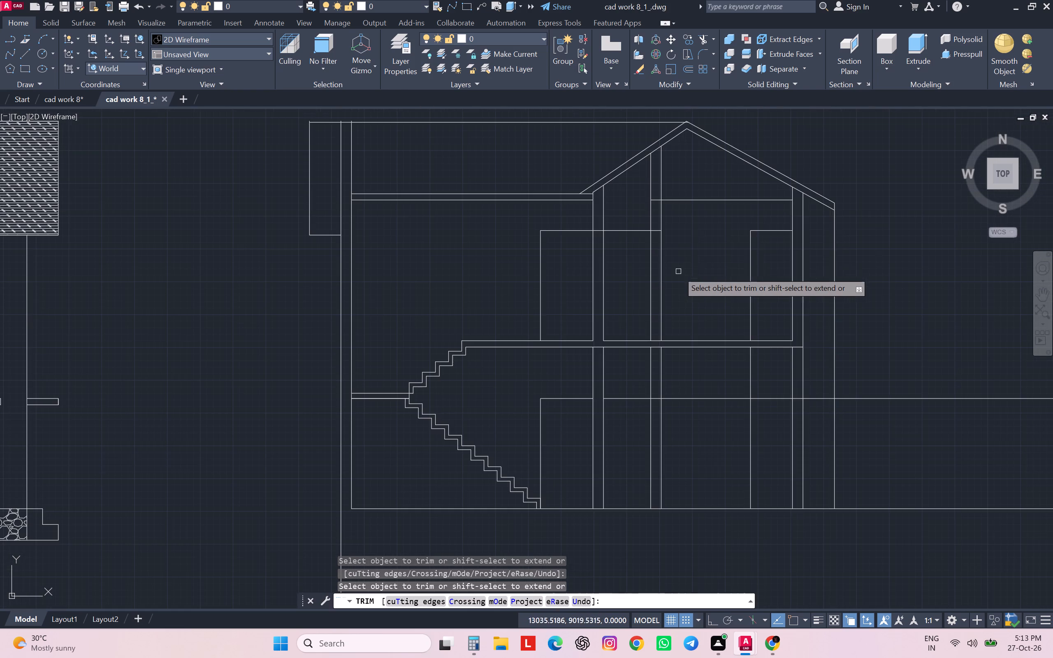
left_click(659, 201)
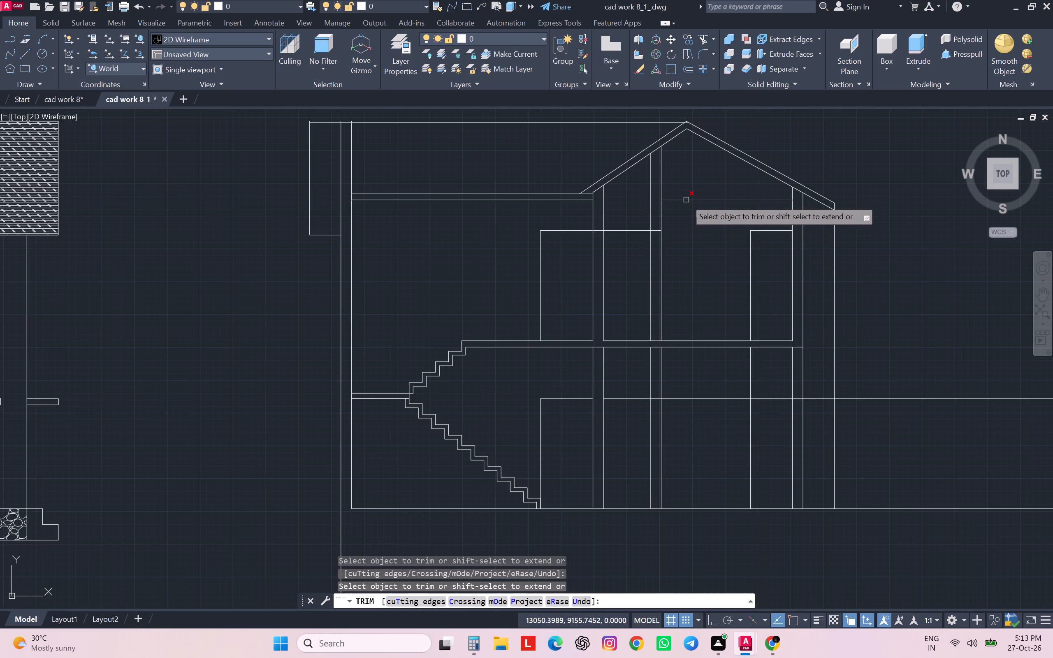
left_click(686, 199)
scroll(779, 208, "down", 3)
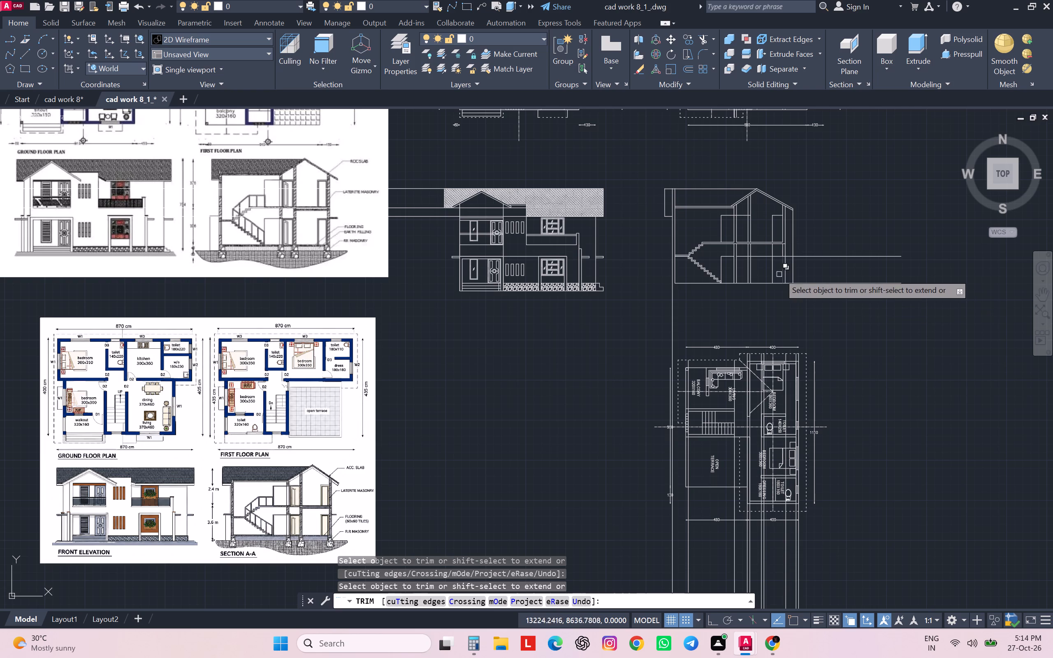
Trim the far ground-floor door's side line above its head, and the door-head line across and beyond the end wall.
left_click(773, 251)
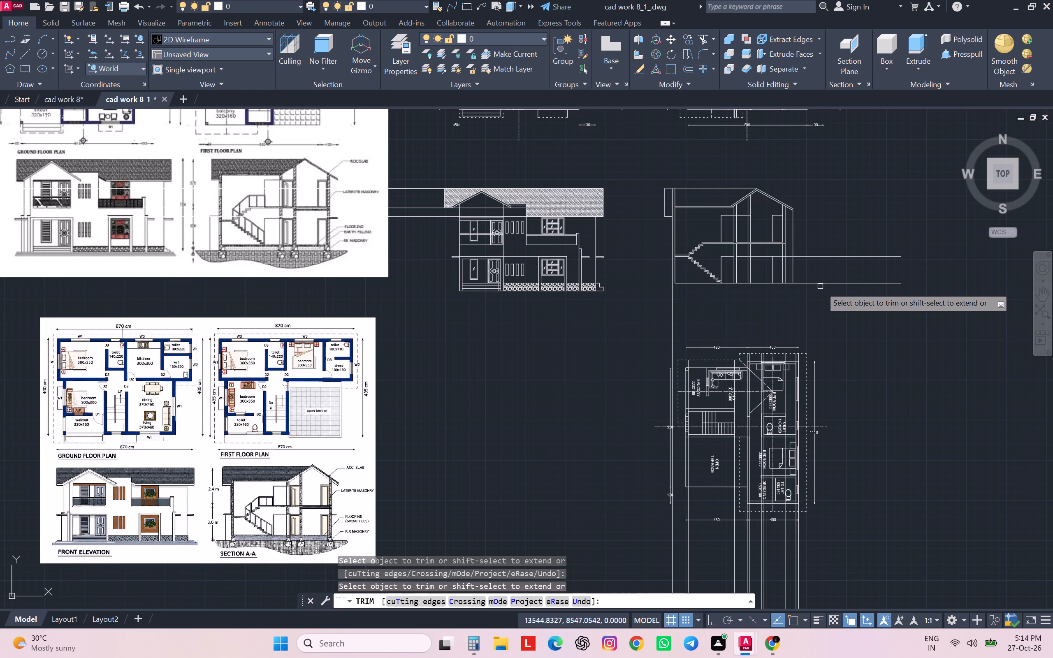
scroll(791, 257, "up", 3)
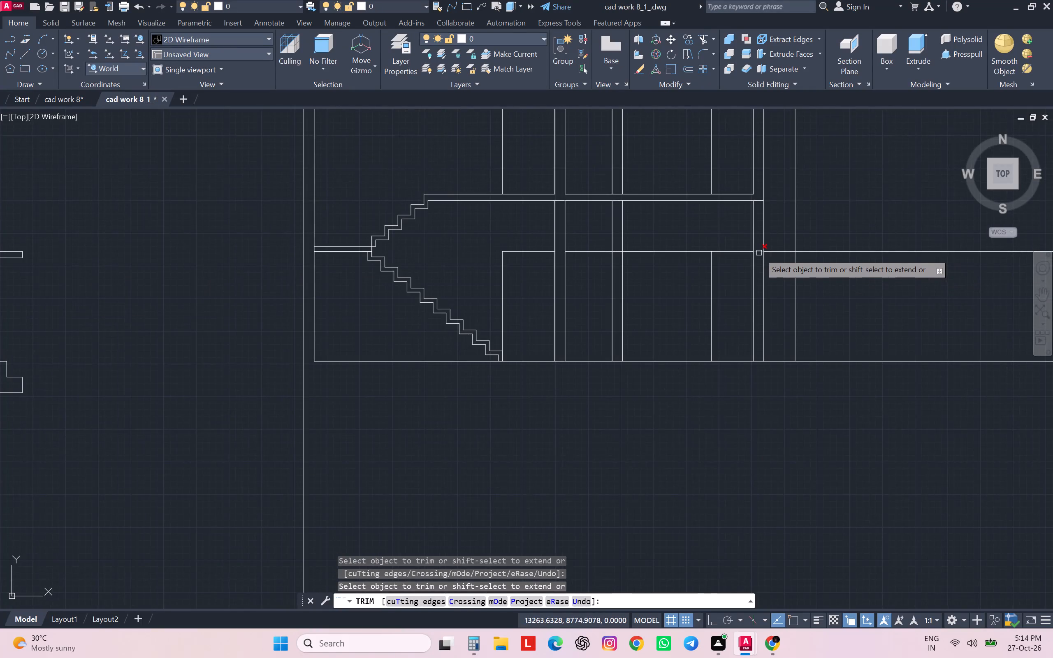
left_click(758, 252)
left_click(778, 253)
left_click(835, 248)
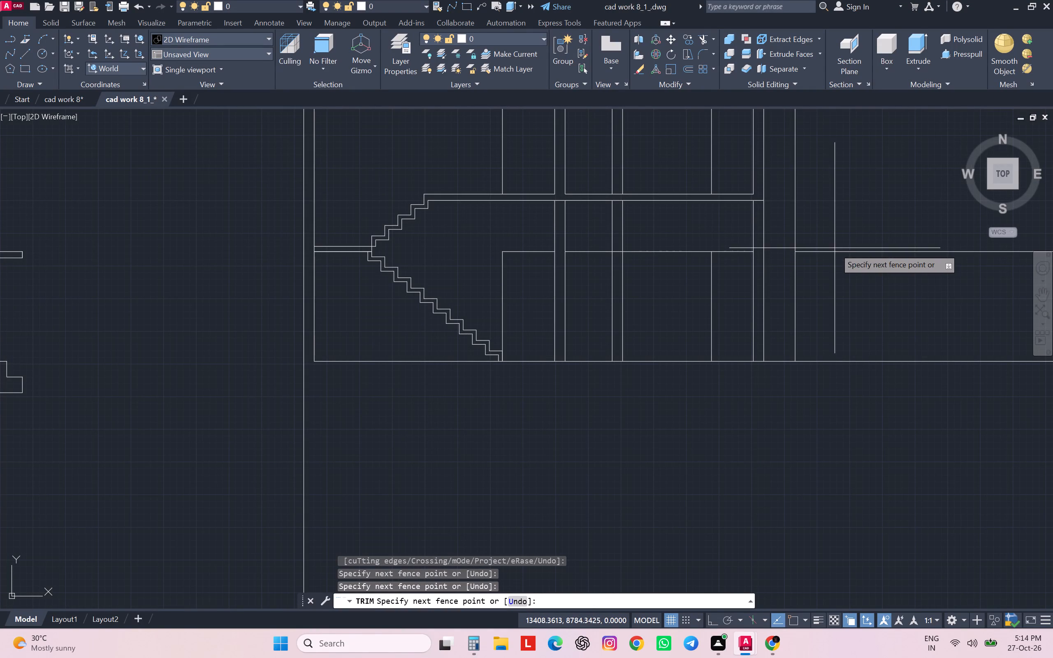
left_click(833, 259)
scroll(835, 255, "down", 8)
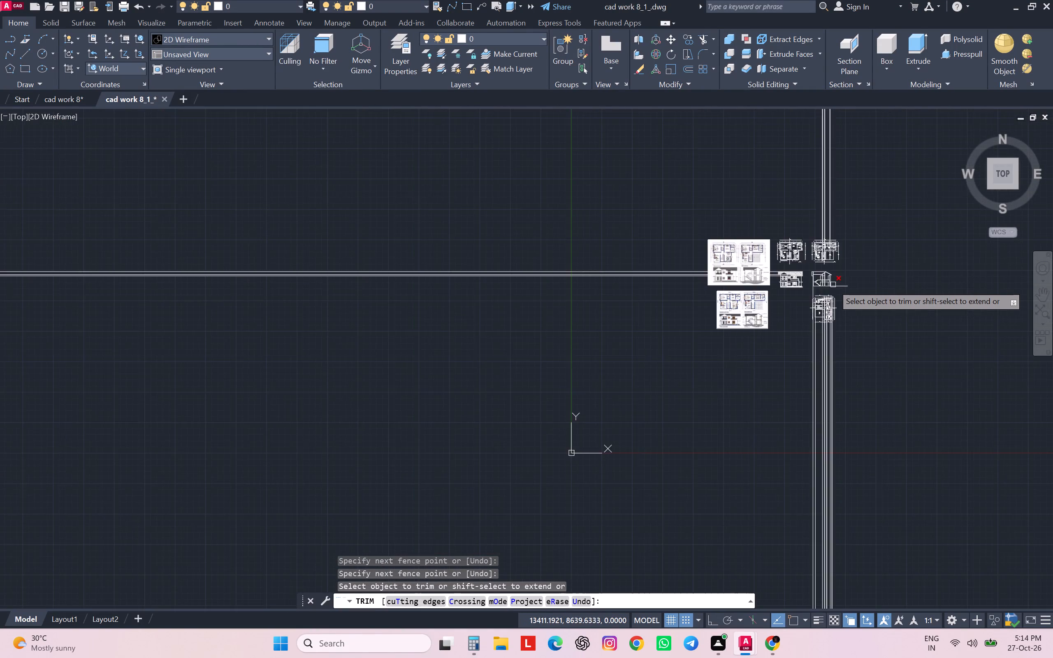
scroll(833, 285, "down", 2)
scroll(833, 285, "up", 6)
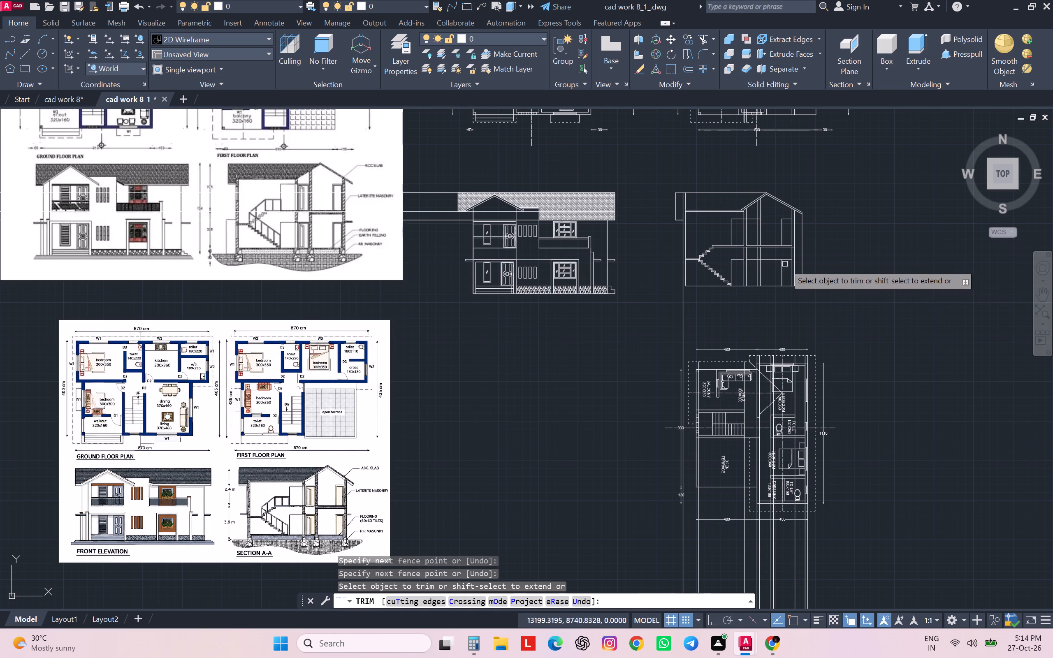
Trim the ground-floor door-head line between the partition and the far door, and across the partition thickness.
left_click(770, 260)
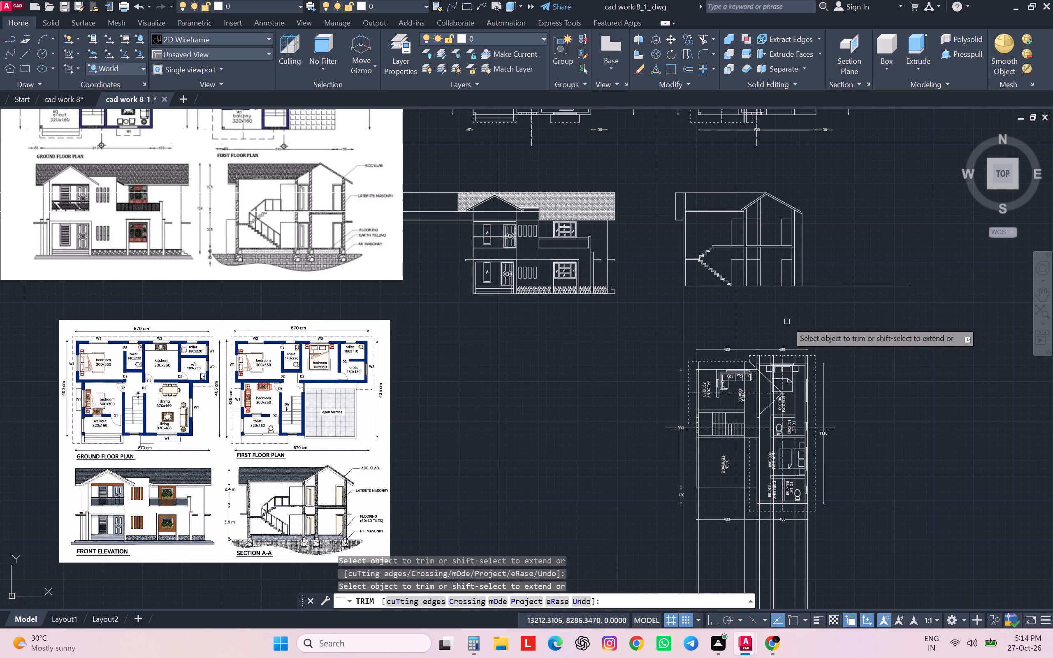
scroll(239, 227, "up", 1)
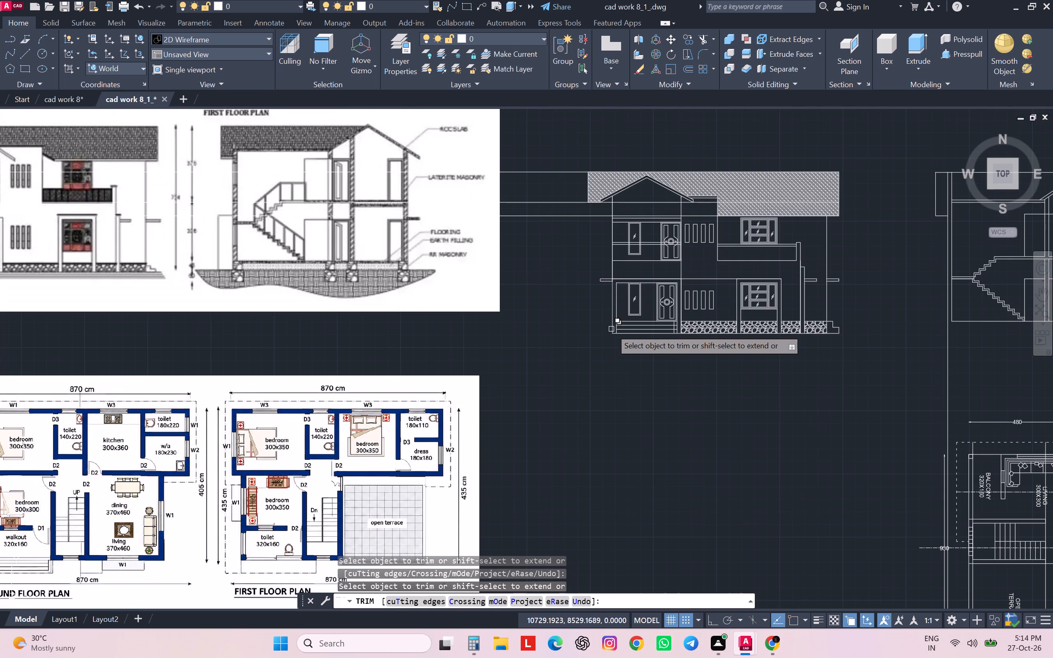
scroll(611, 329, "down", 1)
scroll(905, 290, "up", 3)
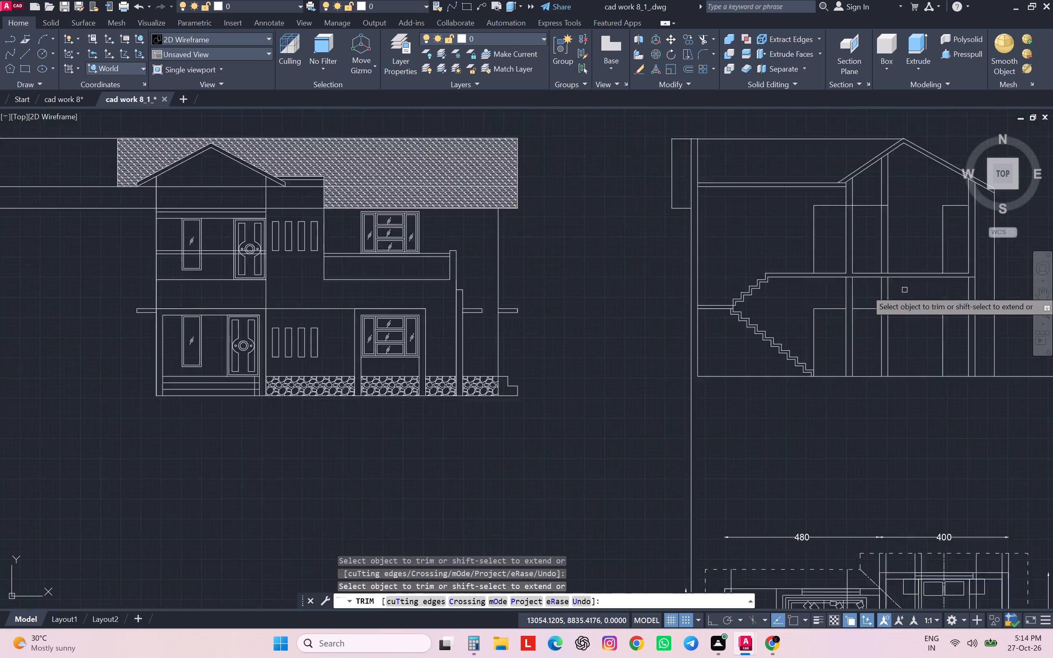
left_click(871, 320)
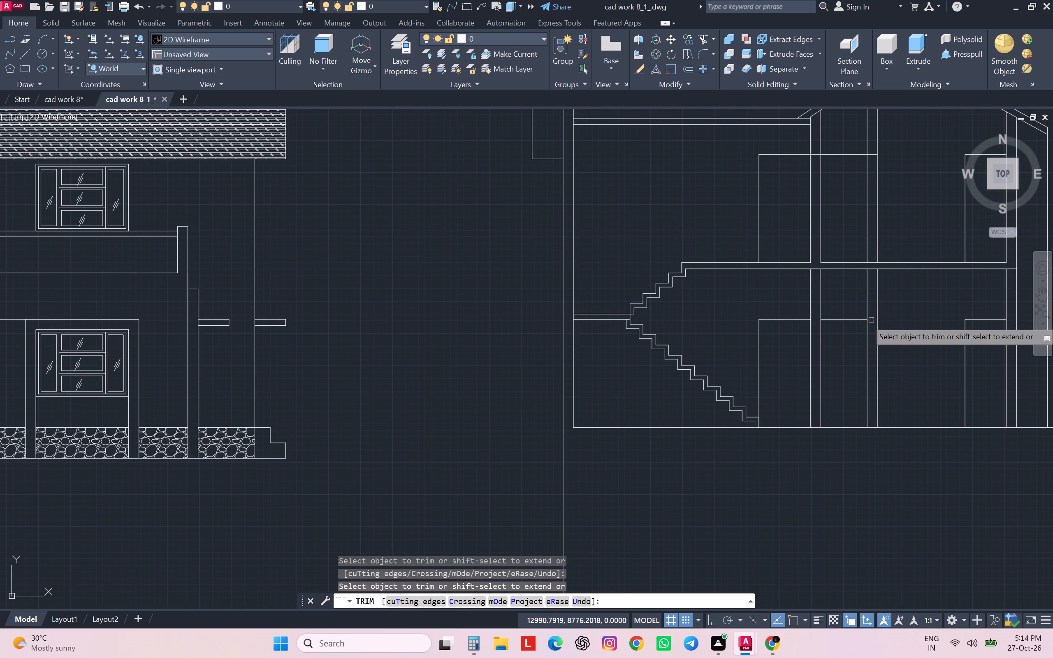
scroll(890, 309, "down", 3)
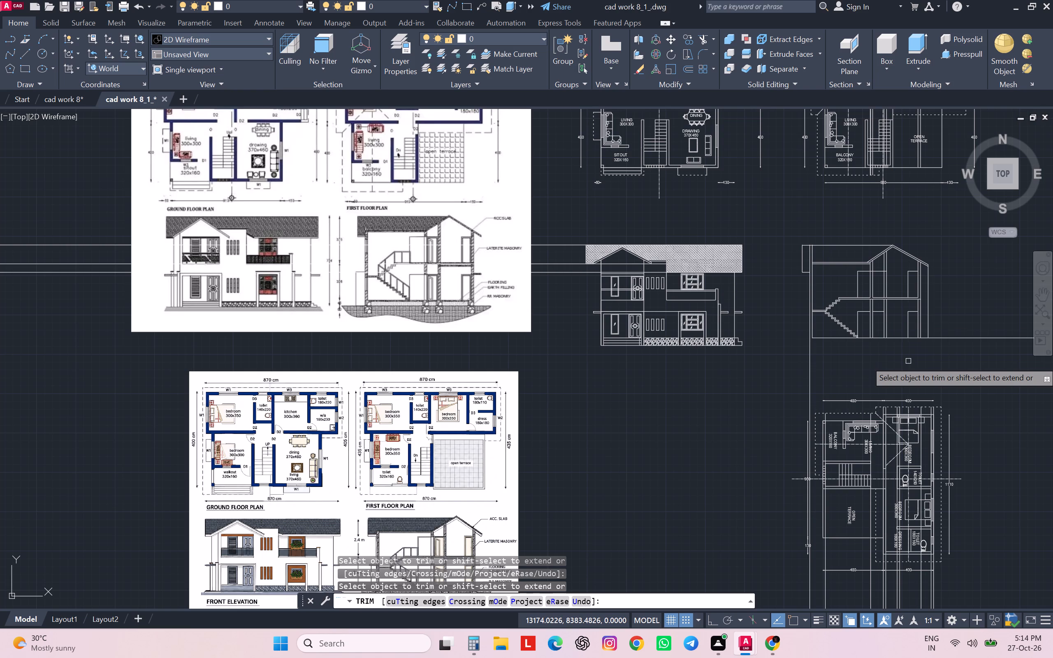
key("Escape")
key("Escape")
key("Escape")
key("Escape")
key("Escape")
Offset the side and head lines of the ground-floor opening between middle wall and partition inward by 10, and the floor line upward by 10.
key("o")
key("Return")
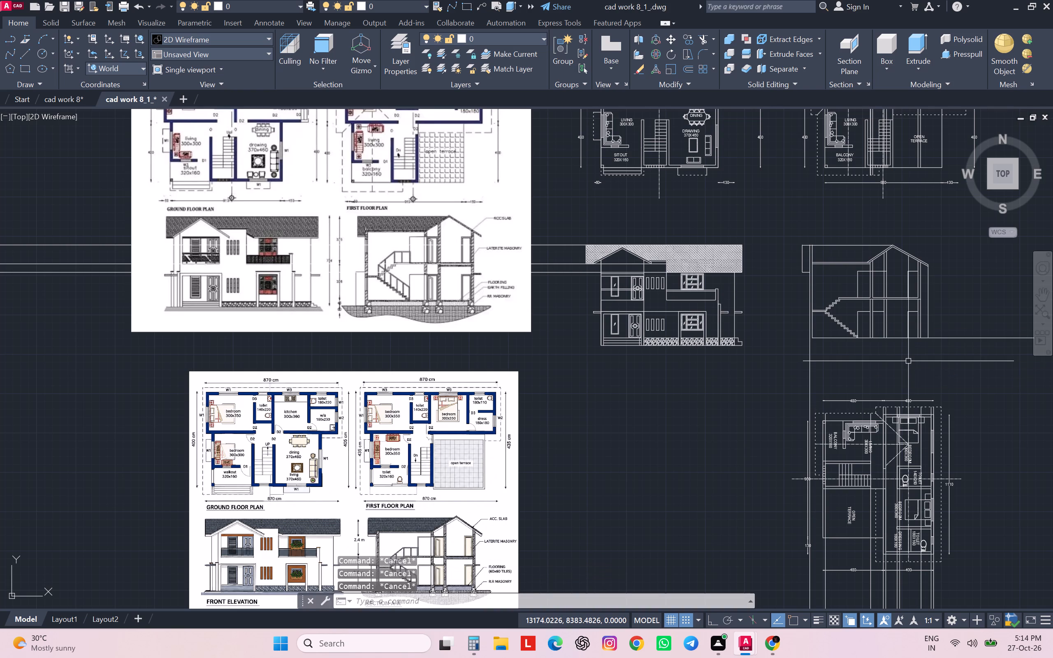
type("10")
key("Return")
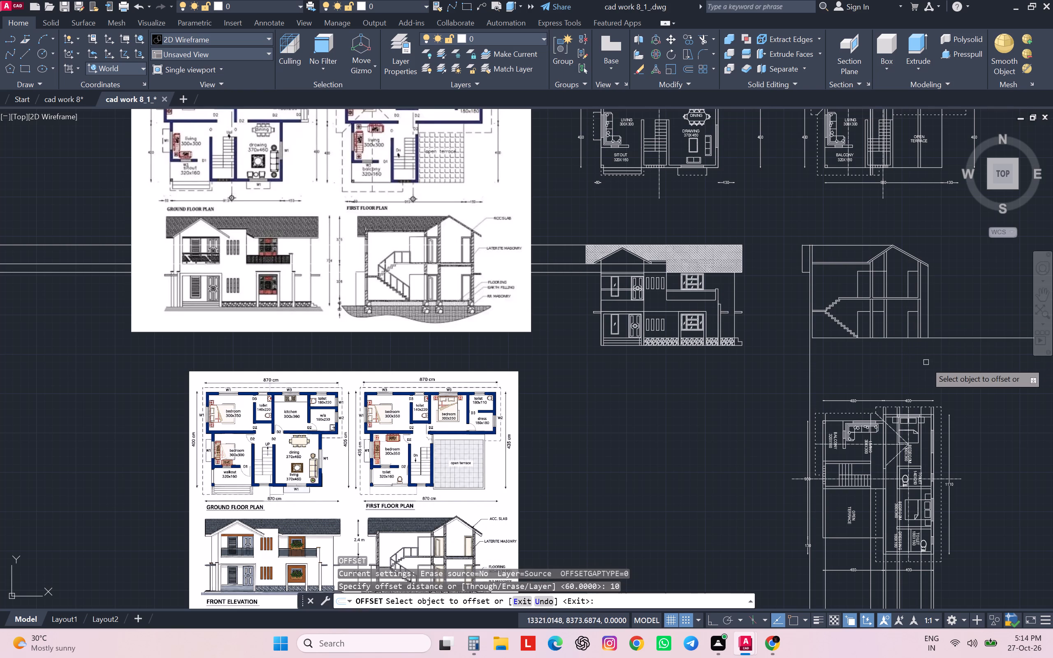
scroll(870, 323, "up", 3)
left_click(877, 326)
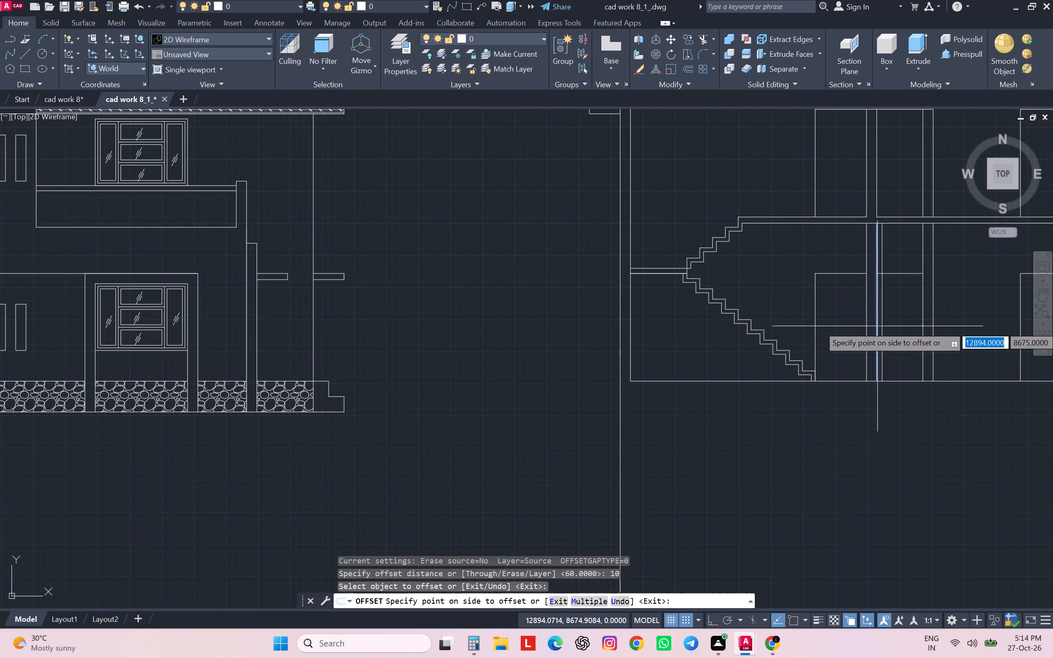
left_click(886, 327)
left_click(923, 325)
left_click_drag(895, 330, 896, 325)
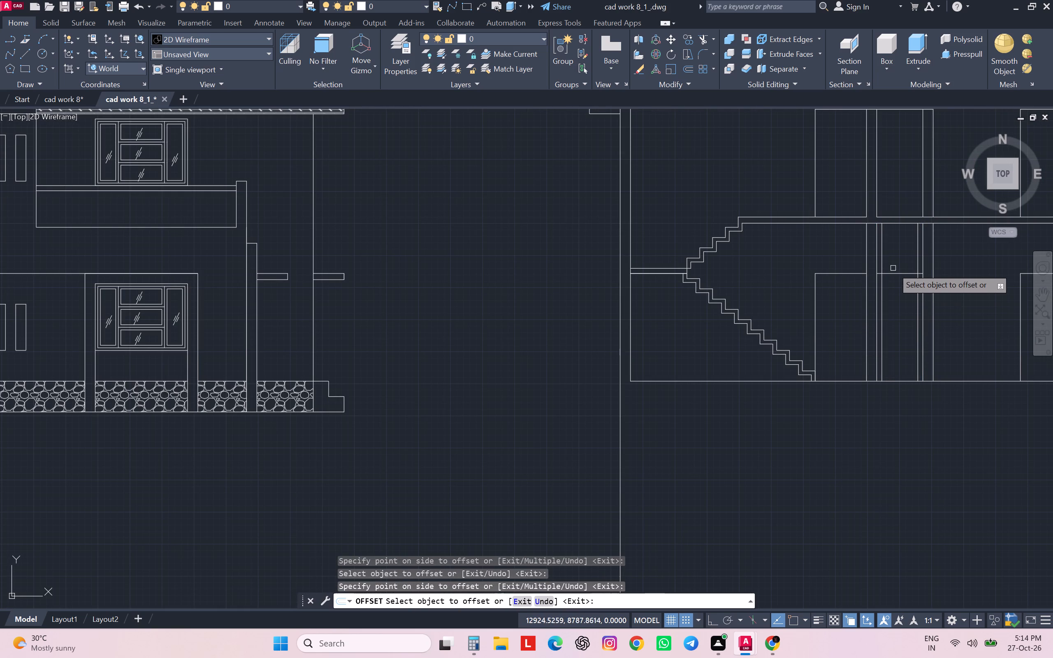
left_click(893, 271)
left_click(912, 314)
left_click_drag(905, 382, 905, 368)
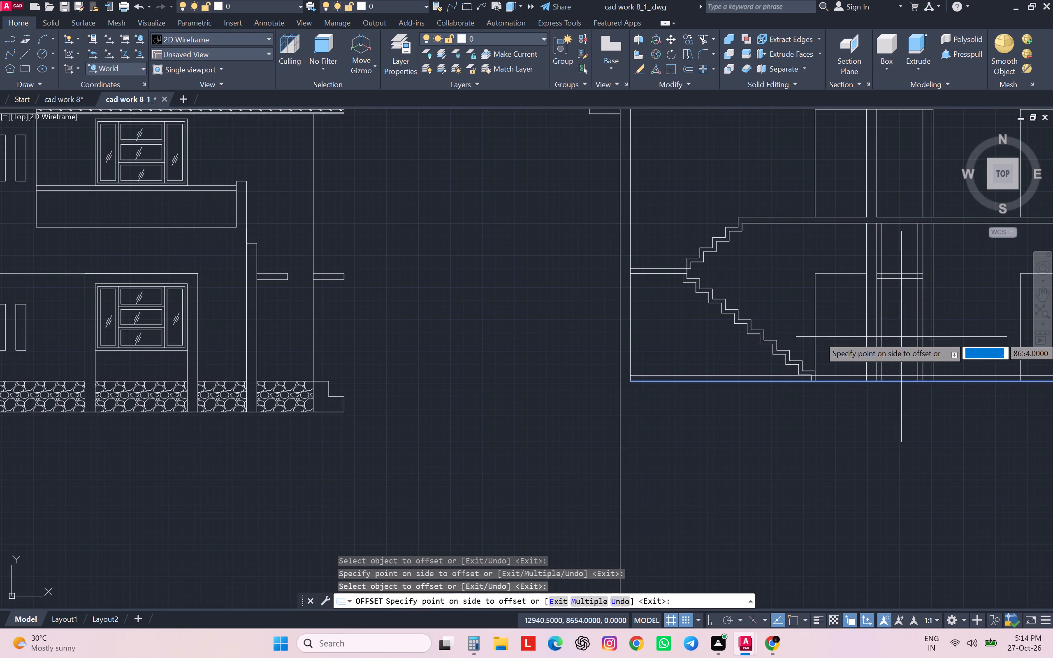
left_click(901, 336)
Offset the far ground-floor door's side and head lines inward by 10, and the already offset floor line upward by 10.
scroll(901, 337, "down", 2)
middle_click_drag(900, 334, 737, 324)
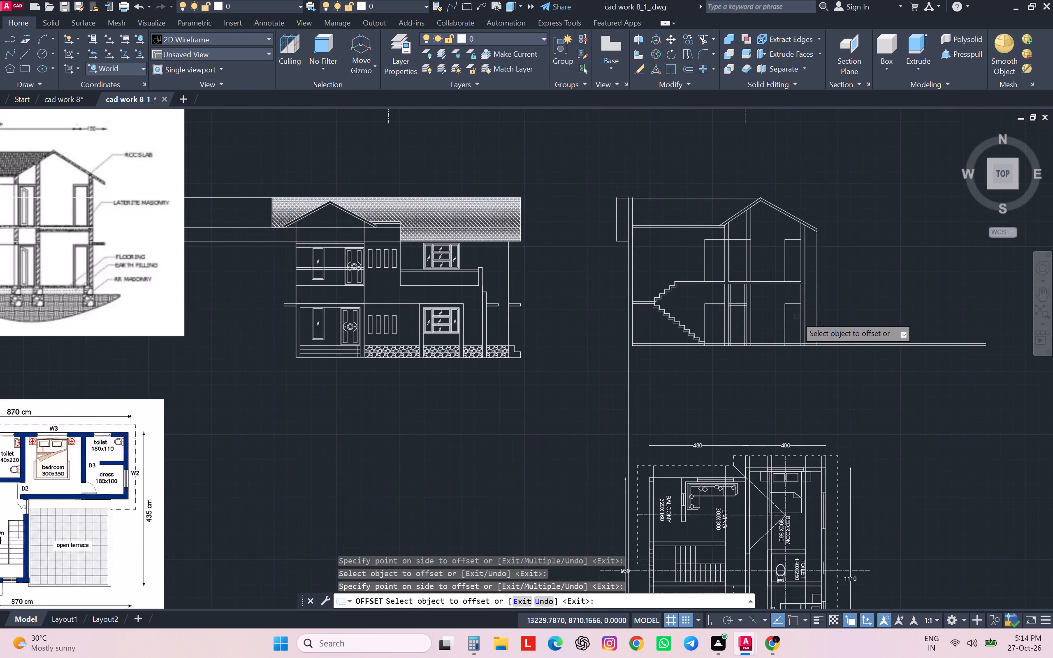
scroll(796, 317, "up", 2)
left_click(805, 320)
left_click_drag(775, 325, 777, 312)
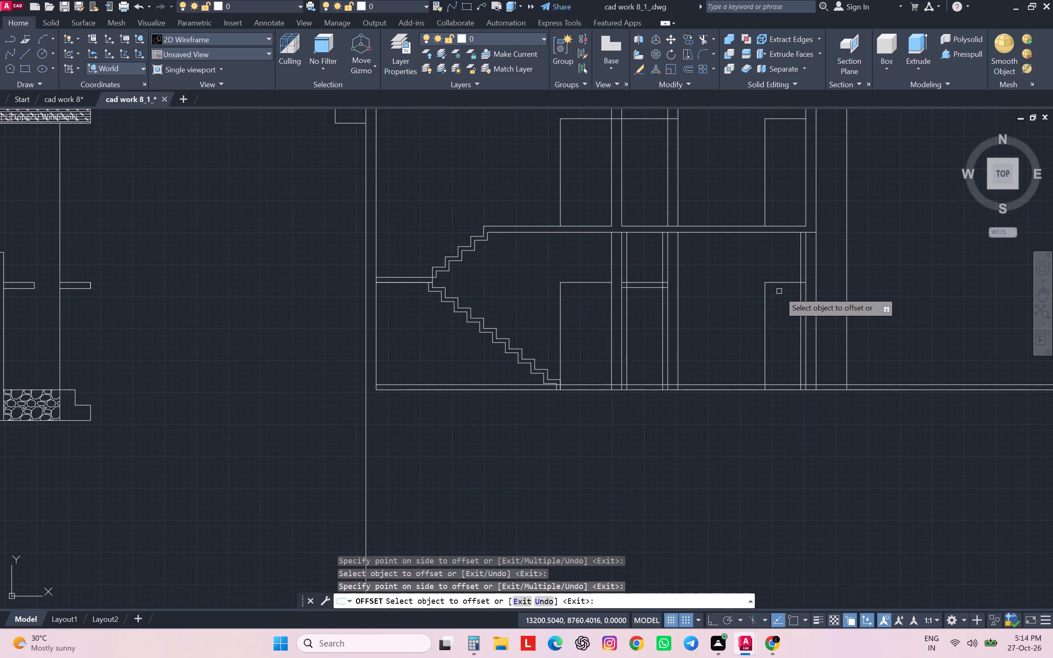
left_click(779, 283)
left_click(783, 322)
left_click(763, 334)
left_click(800, 325)
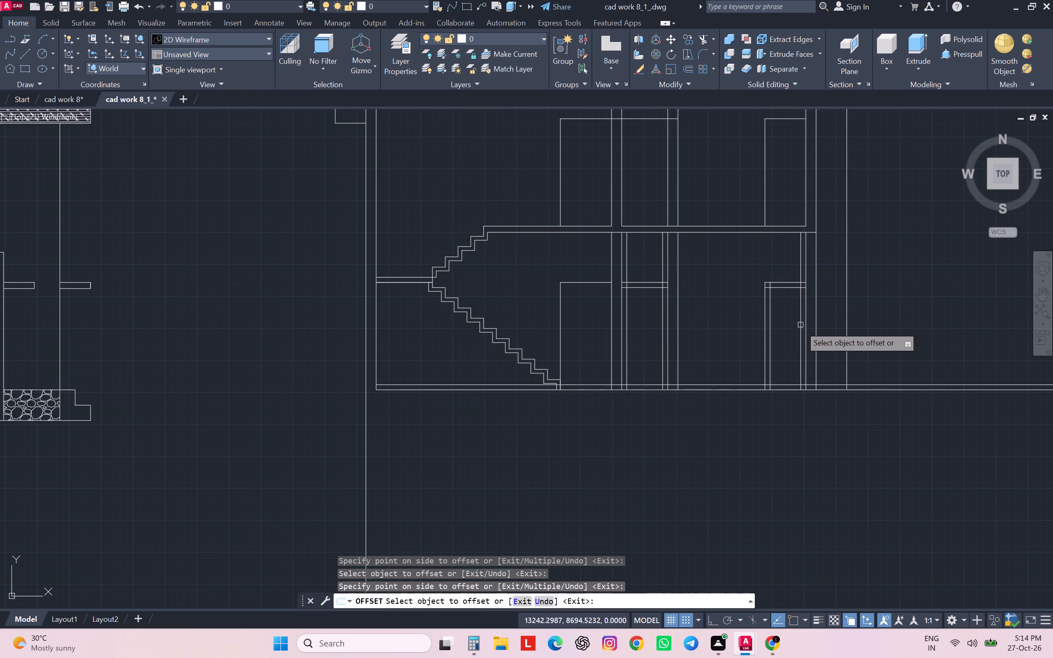
left_click_drag(786, 385, 786, 379)
left_click_drag(785, 342, 784, 337)
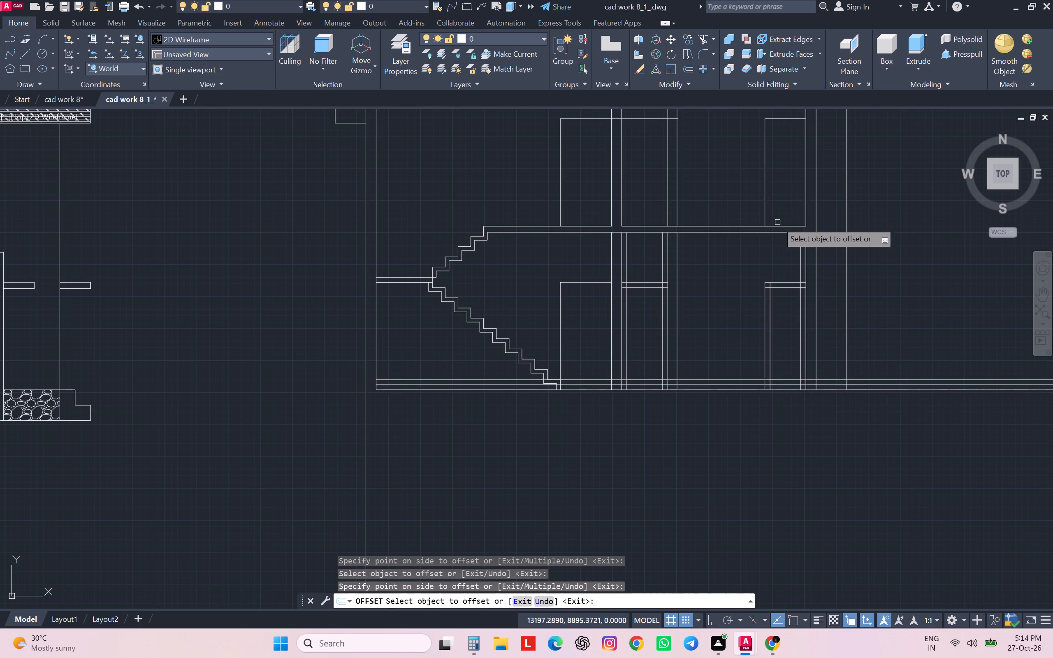
Offset the first-floor line upward by 10 and the far first-floor door's side and head lines inward by 10.
left_click_drag(778, 226, 777, 216)
left_click_drag(783, 191, 779, 192)
left_click(764, 197)
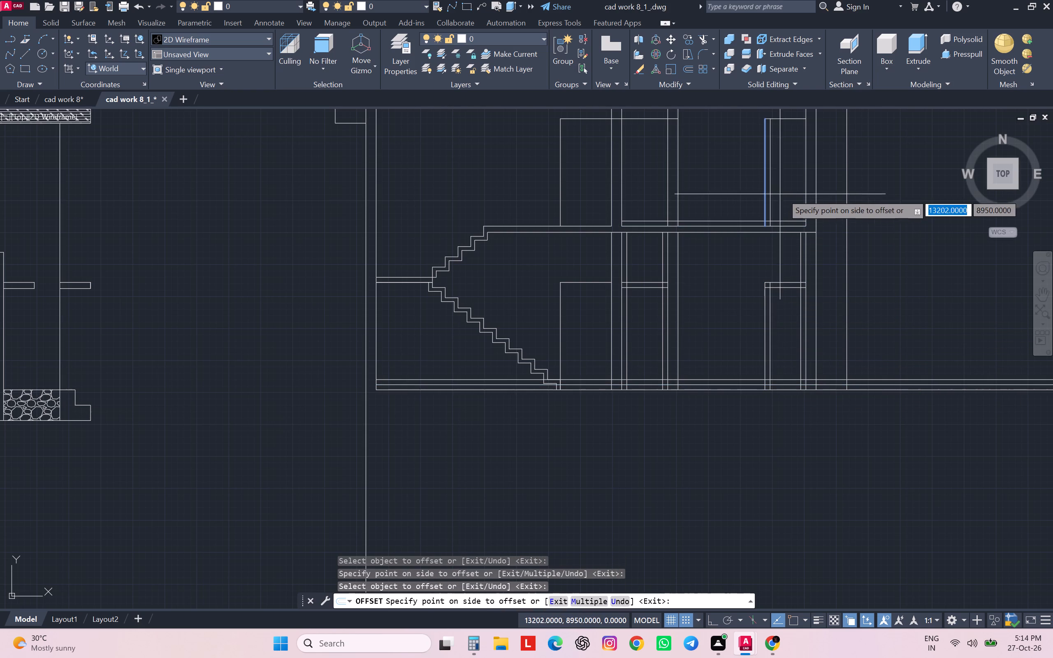
left_click(782, 193)
left_click(786, 119)
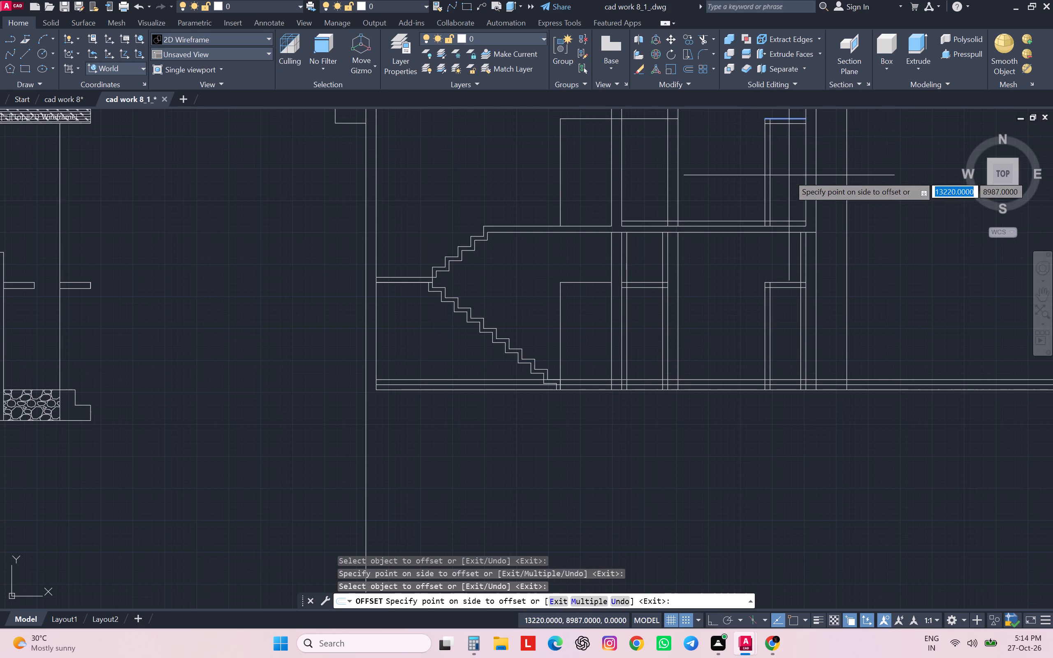
left_click(789, 175)
left_click_drag(805, 177, 802, 178)
left_click(790, 178)
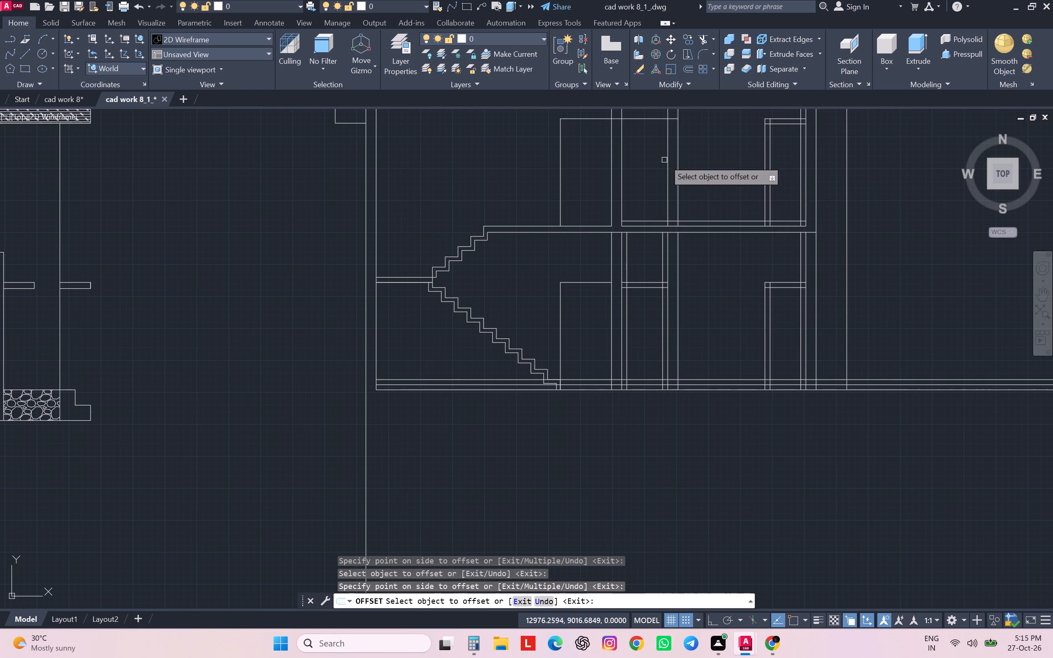
Offset the head and side lines of the first-floor opening between the middle wall and partition inward by 10.
scroll(700, 180, "down", 1)
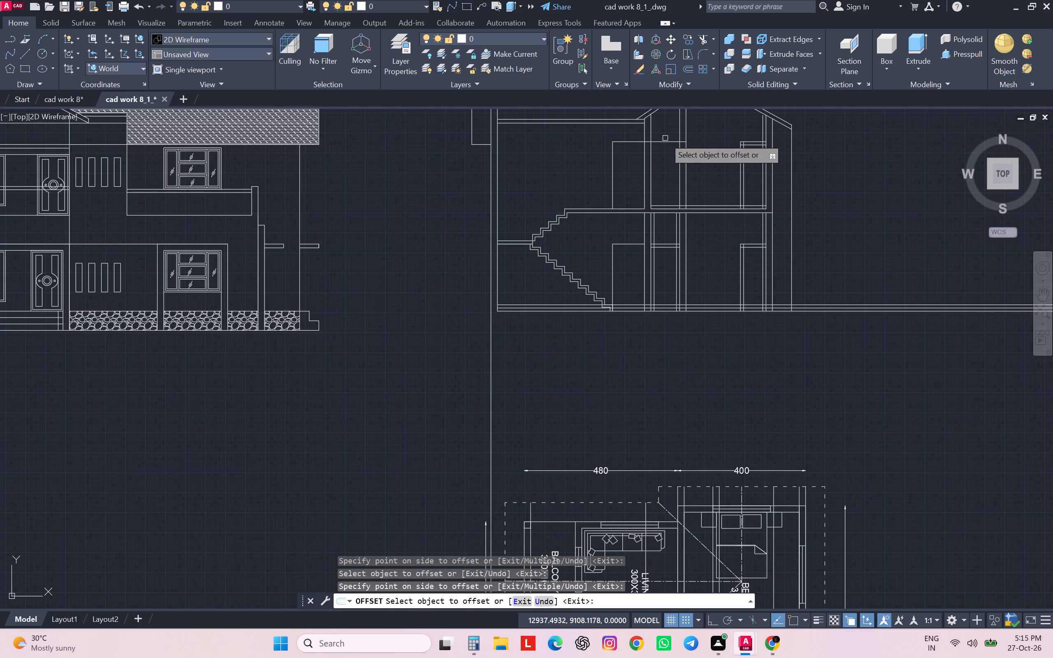
left_click(665, 139)
left_click(667, 141)
left_click(663, 174)
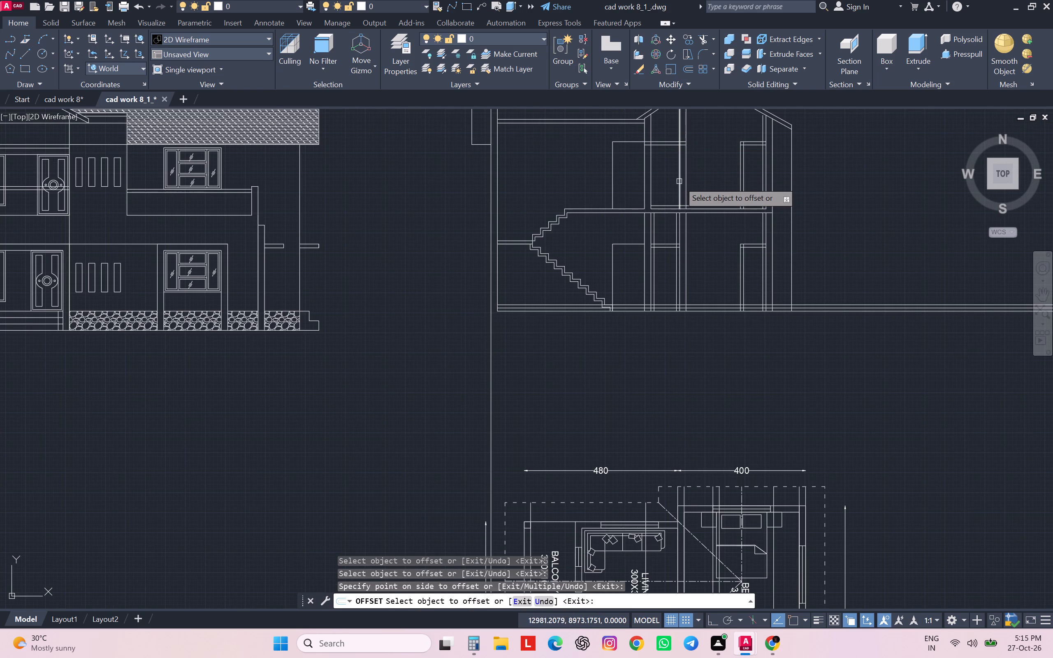
left_click(679, 181)
left_click(669, 182)
left_click_drag(652, 188, 656, 188)
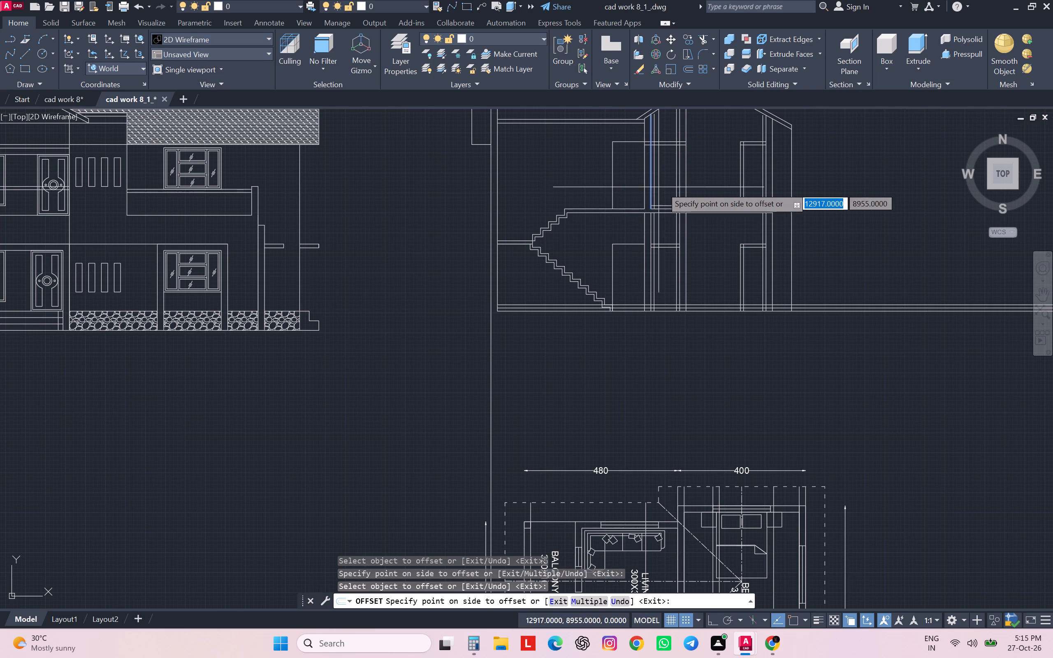
left_click(667, 188)
middle_click_drag(685, 171, 684, 250)
key("Escape")
key("Escape")
Fillet the four inner frame corners of the first-floor opening between middle wall and partition with radius 0.
scroll(682, 246, "up", 4)
scroll(682, 244, "down", 1)
scroll(682, 244, "up", 1)
scroll(682, 244, "down", 2)
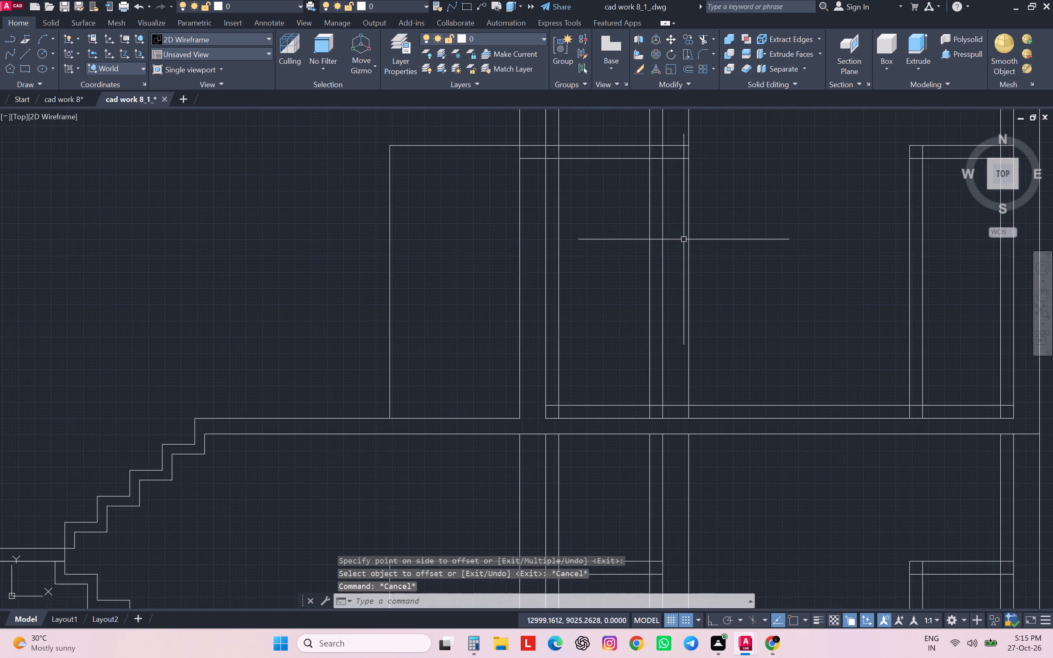
scroll(684, 239, "down", 3)
scroll(684, 239, "up", 3)
type("F")
key("space")
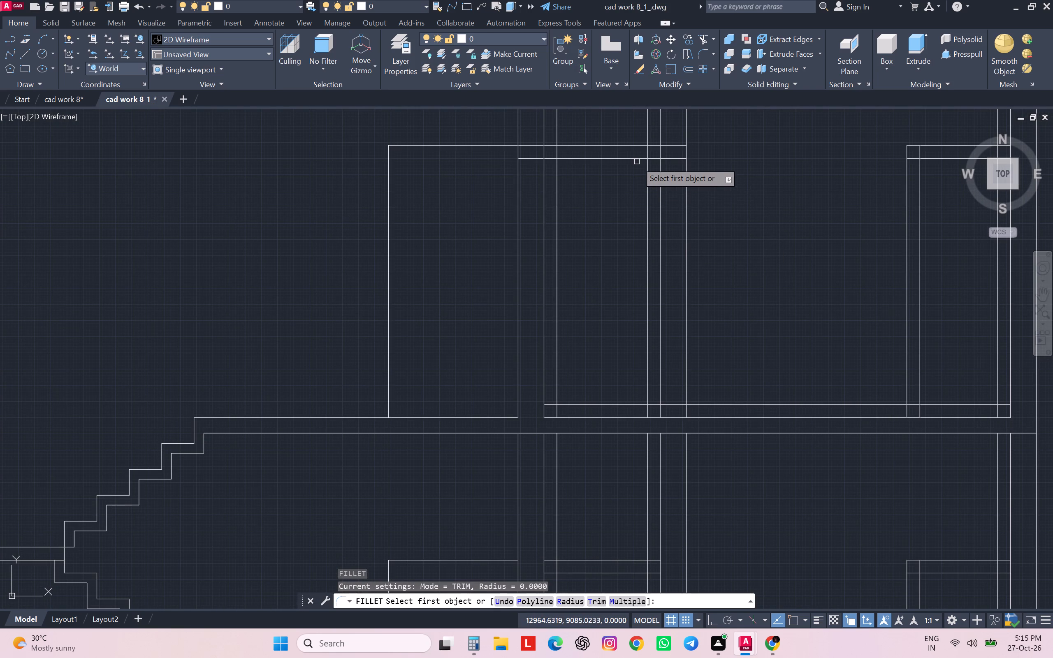
left_click(636, 158)
left_click(646, 173)
key("space")
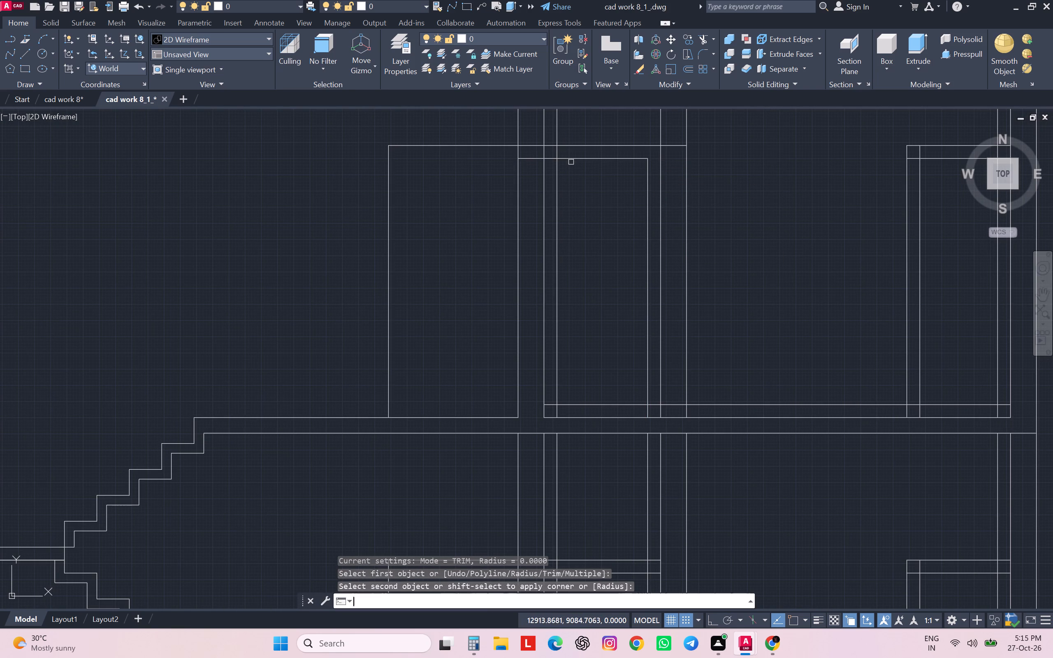
left_click(572, 160)
left_click(556, 178)
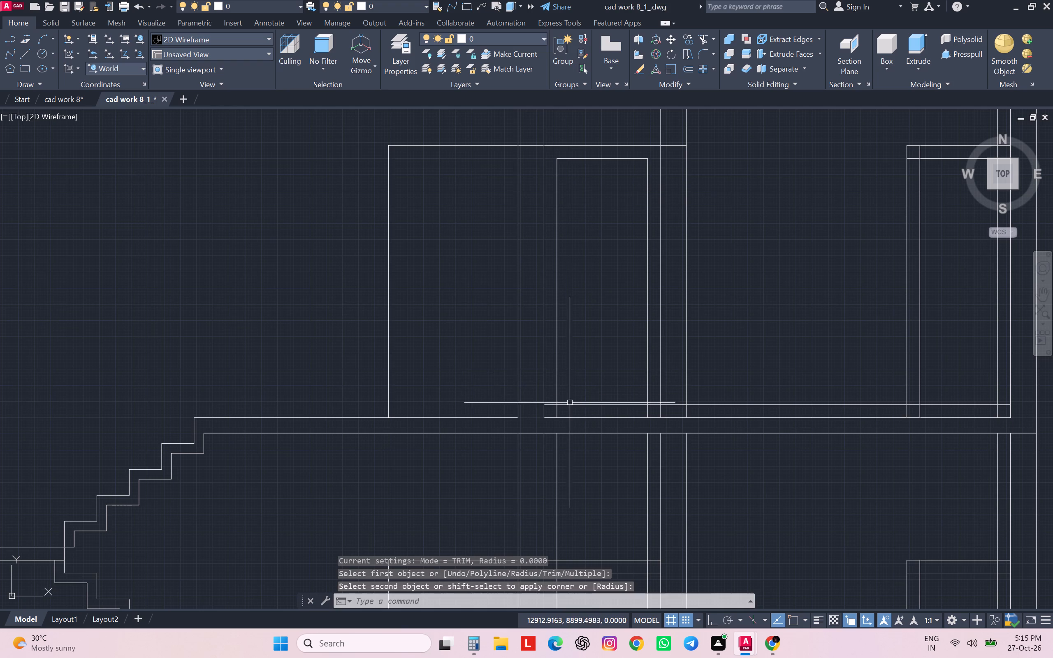
key("space")
left_click(570, 404)
left_click(559, 392)
key("space")
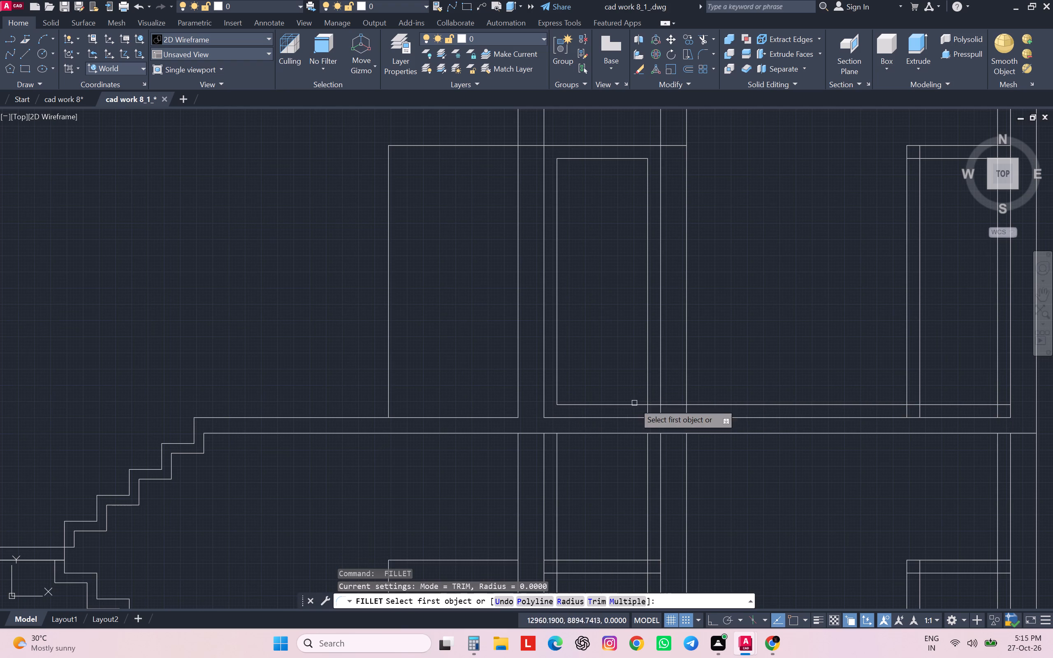
left_click(648, 389)
key("space")
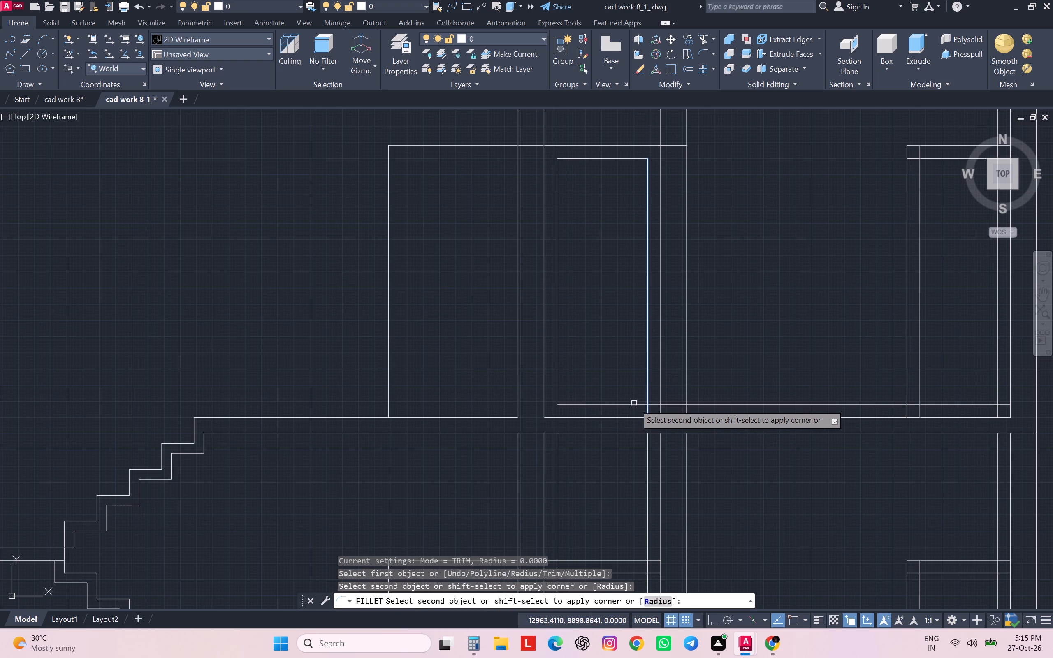
left_click(634, 403)
Fillet the two upper inner frame corners of the ground-floor opening between middle wall and partition with radius 0.
scroll(653, 357, "down", 2)
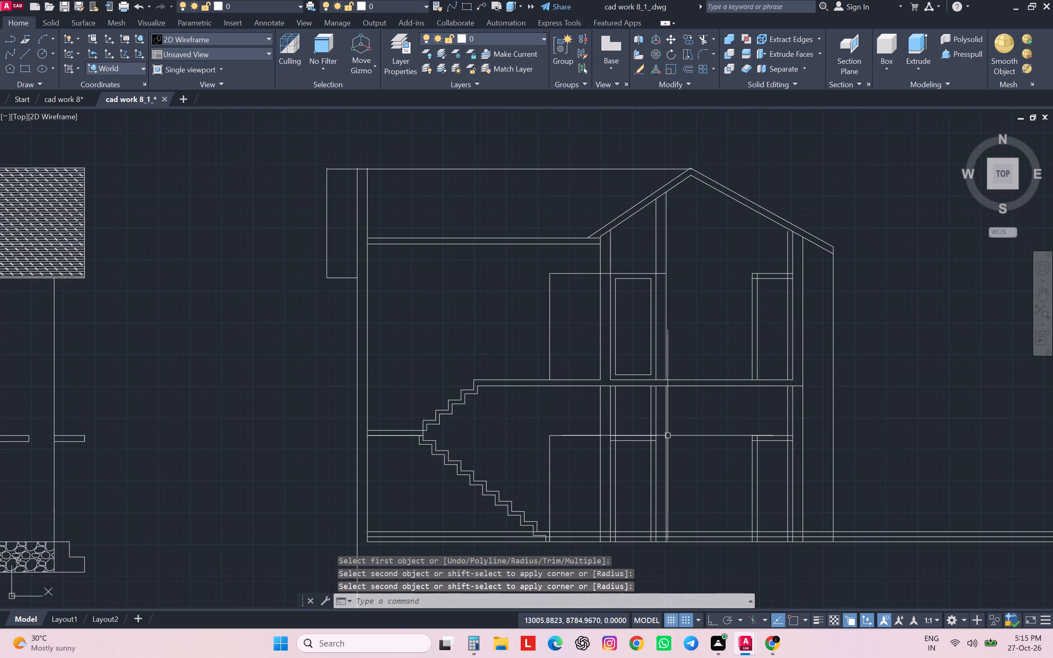
scroll(671, 454, "down", 1)
scroll(671, 454, "up", 3)
middle_click_drag(671, 453, 692, 362)
key("space")
left_click(658, 361)
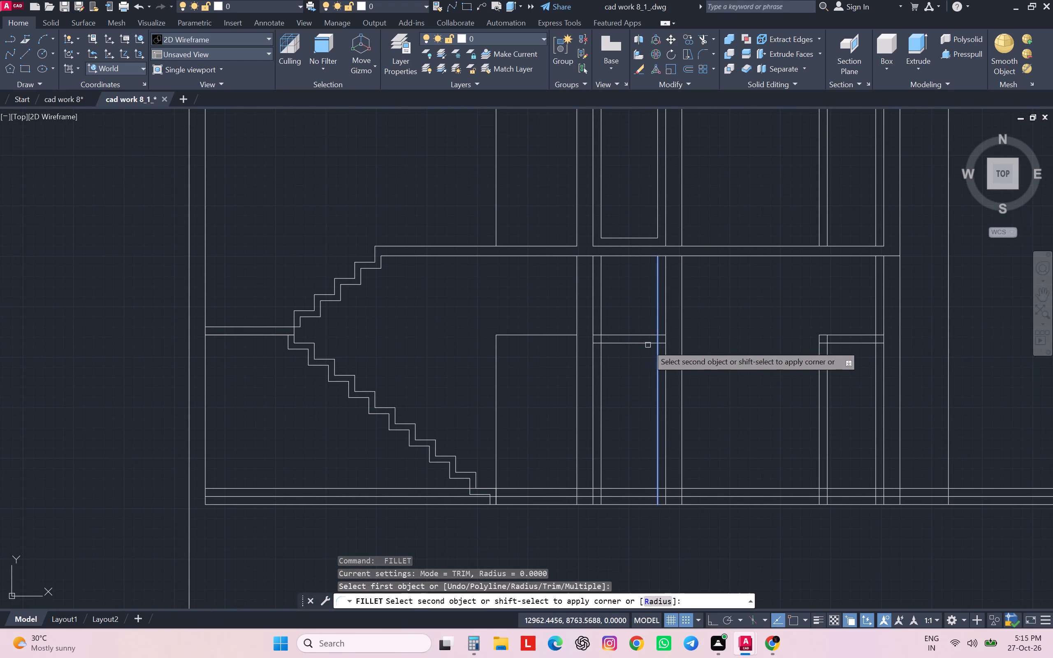
left_click(647, 344)
key("space")
left_click(615, 343)
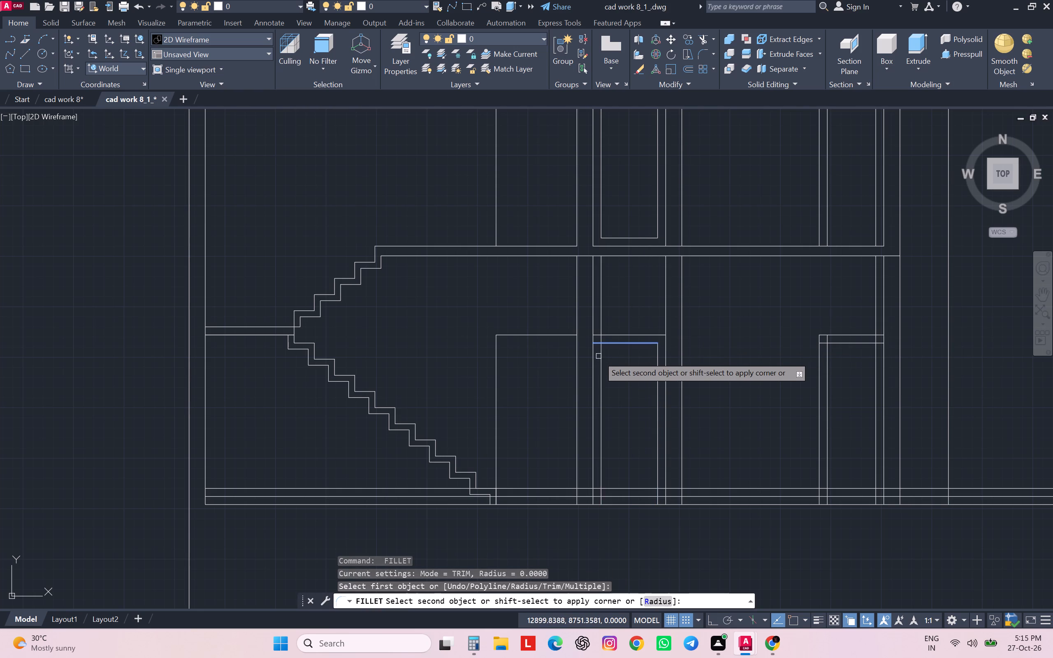
left_click(602, 357)
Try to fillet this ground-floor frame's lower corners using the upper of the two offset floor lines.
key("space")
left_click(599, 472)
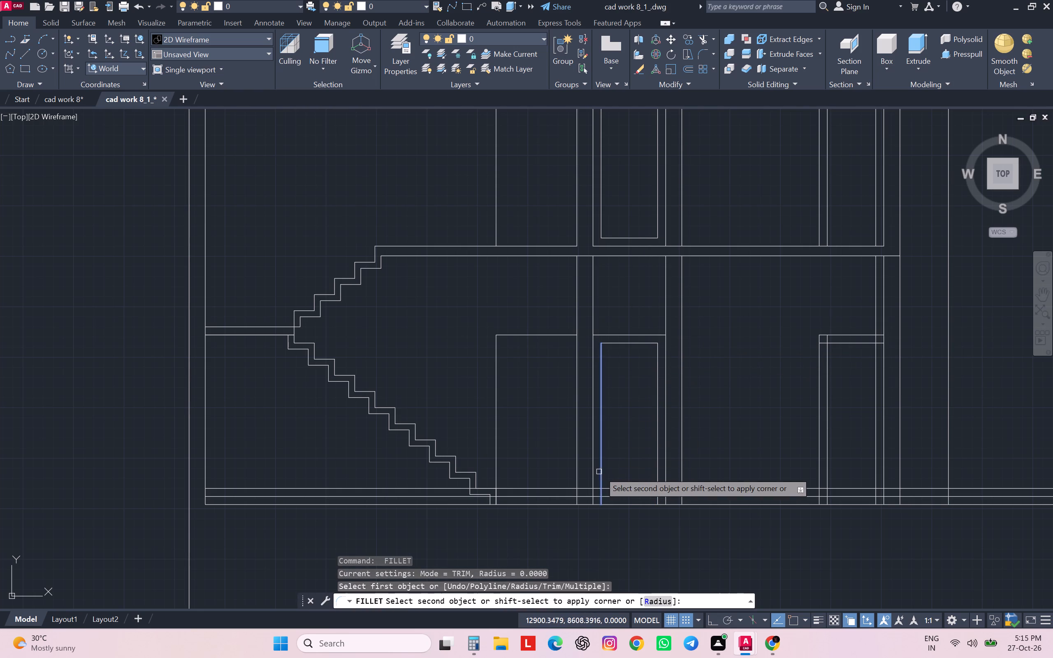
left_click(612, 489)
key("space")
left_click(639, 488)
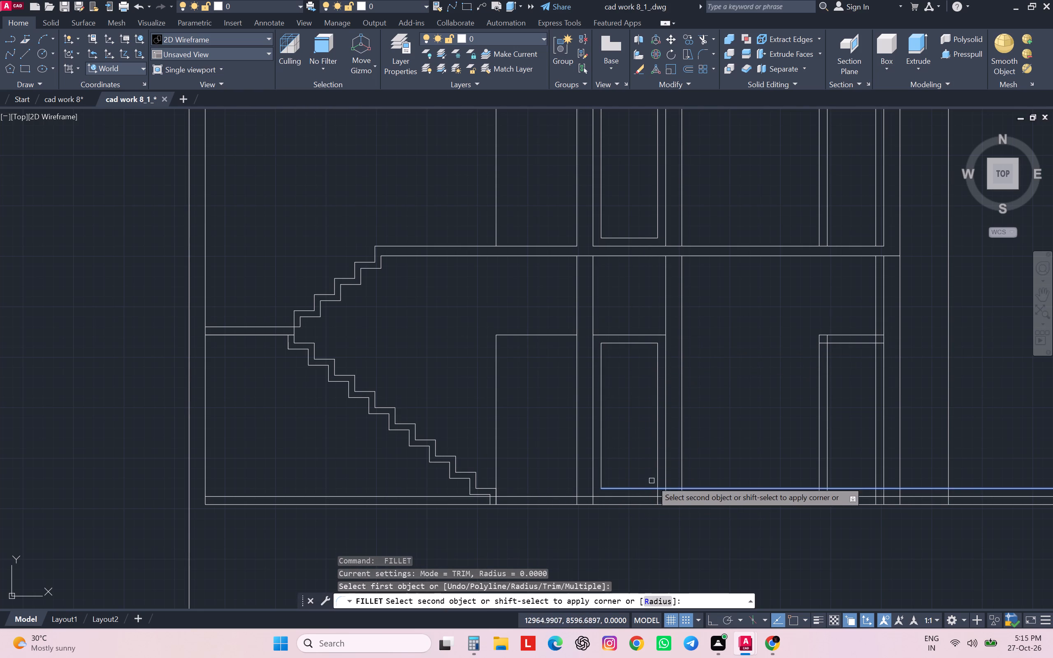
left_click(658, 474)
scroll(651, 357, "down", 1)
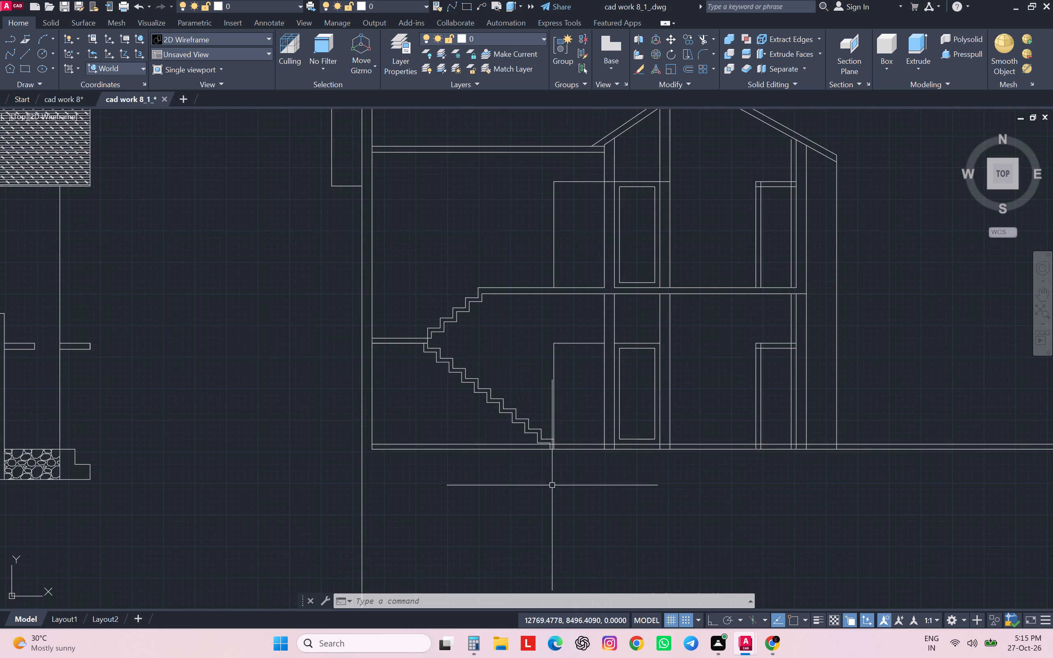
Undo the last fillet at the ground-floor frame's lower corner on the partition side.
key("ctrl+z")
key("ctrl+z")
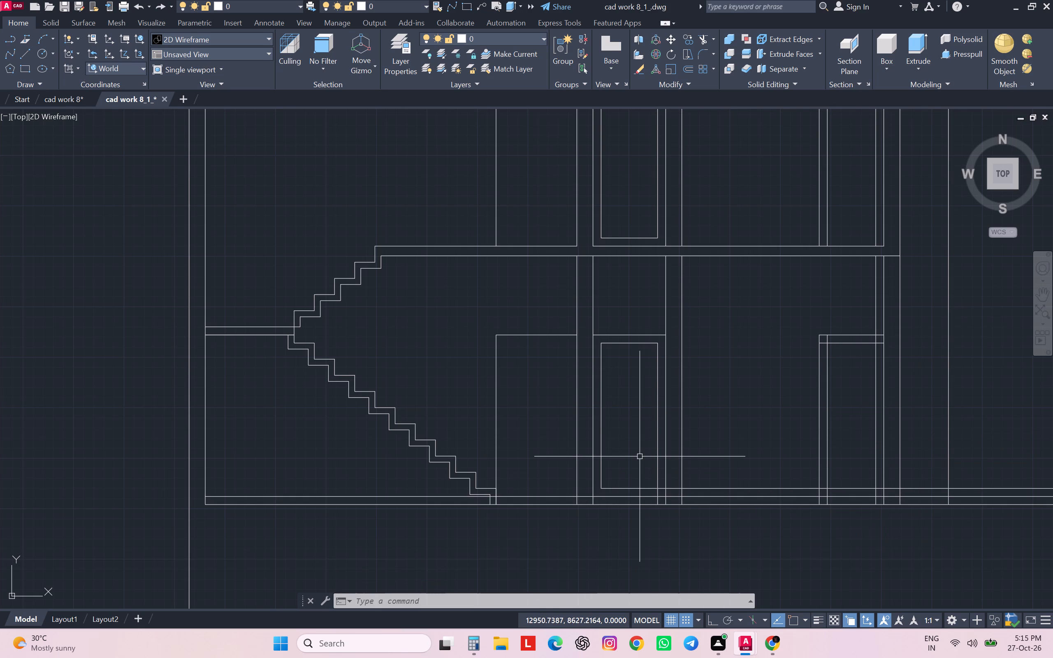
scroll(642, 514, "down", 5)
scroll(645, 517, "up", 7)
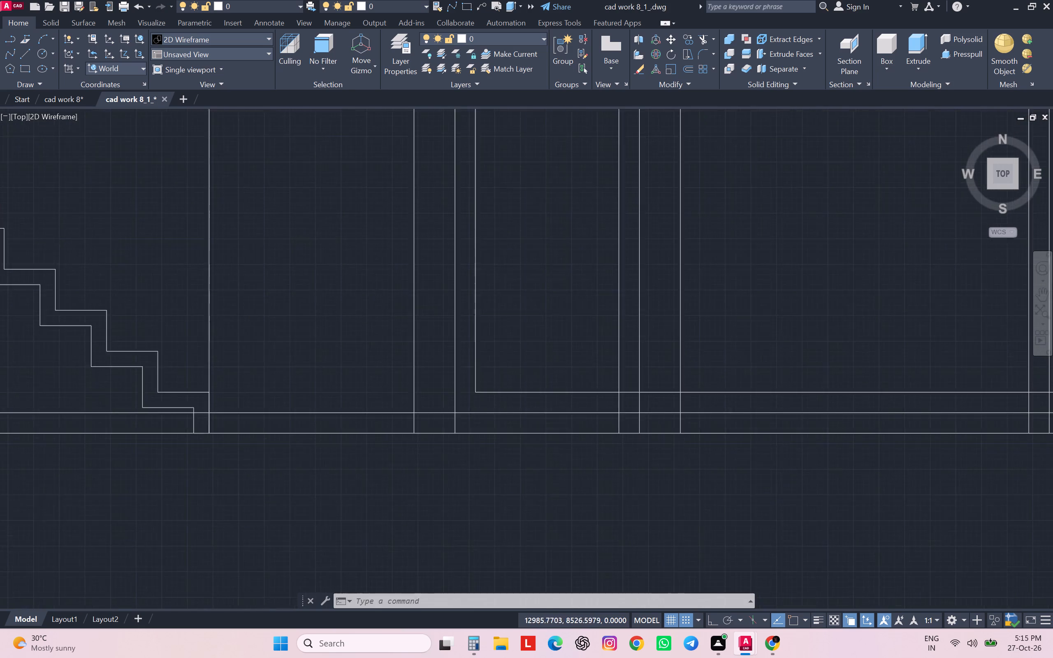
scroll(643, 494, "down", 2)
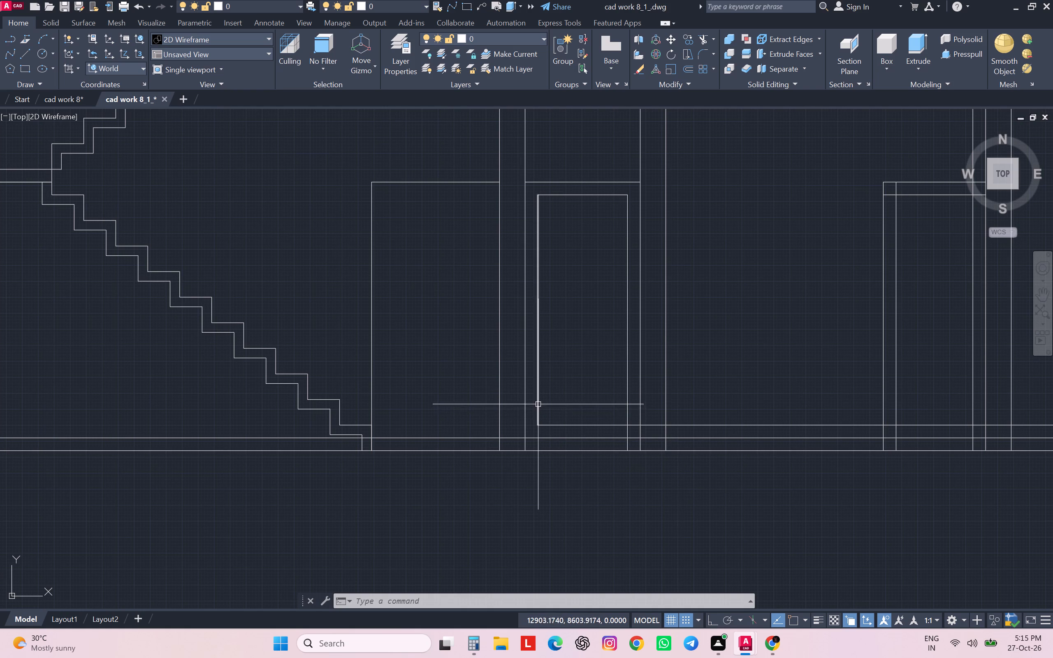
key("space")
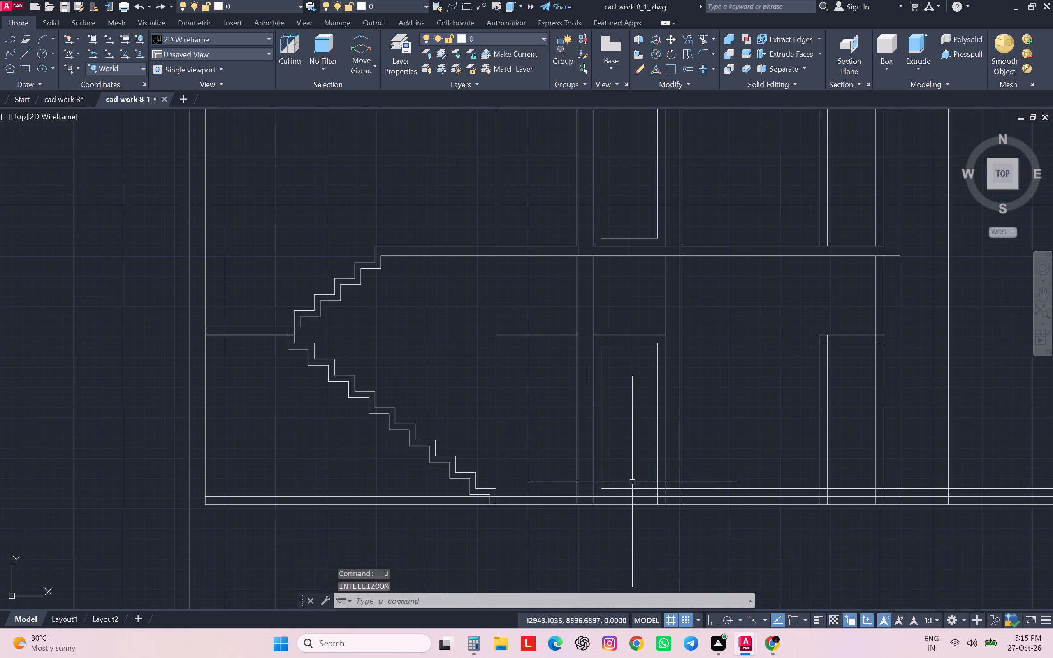
Fillet both lower corners of the ground-floor middle frame with the lower offset floor line, radius 0.
middle_click_drag(736, 473, 678, 450)
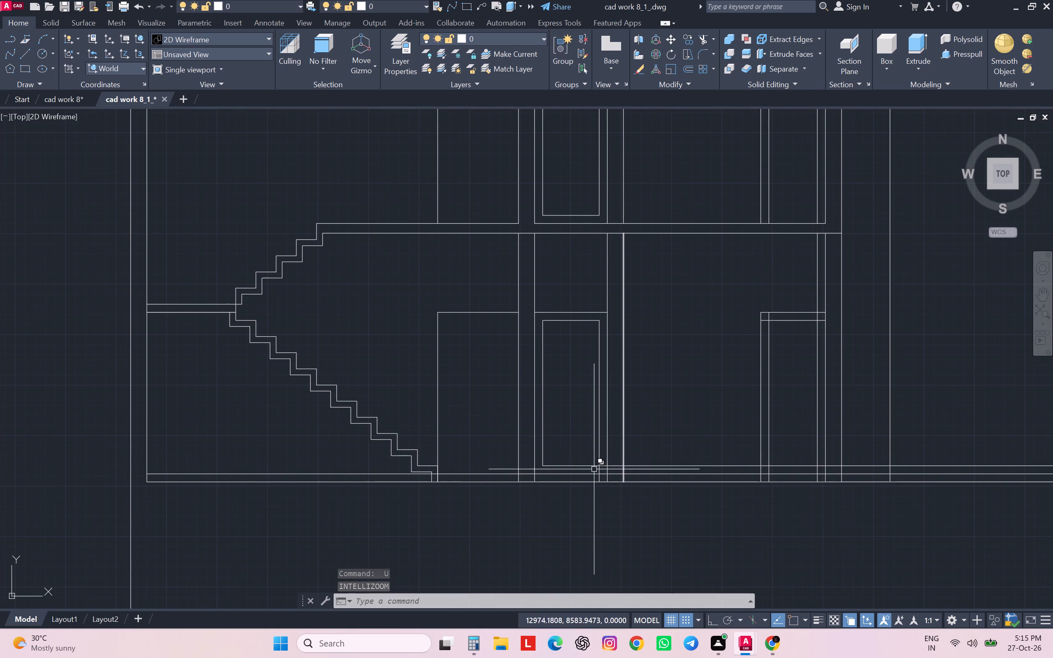
type("F")
key("space")
left_click(543, 445)
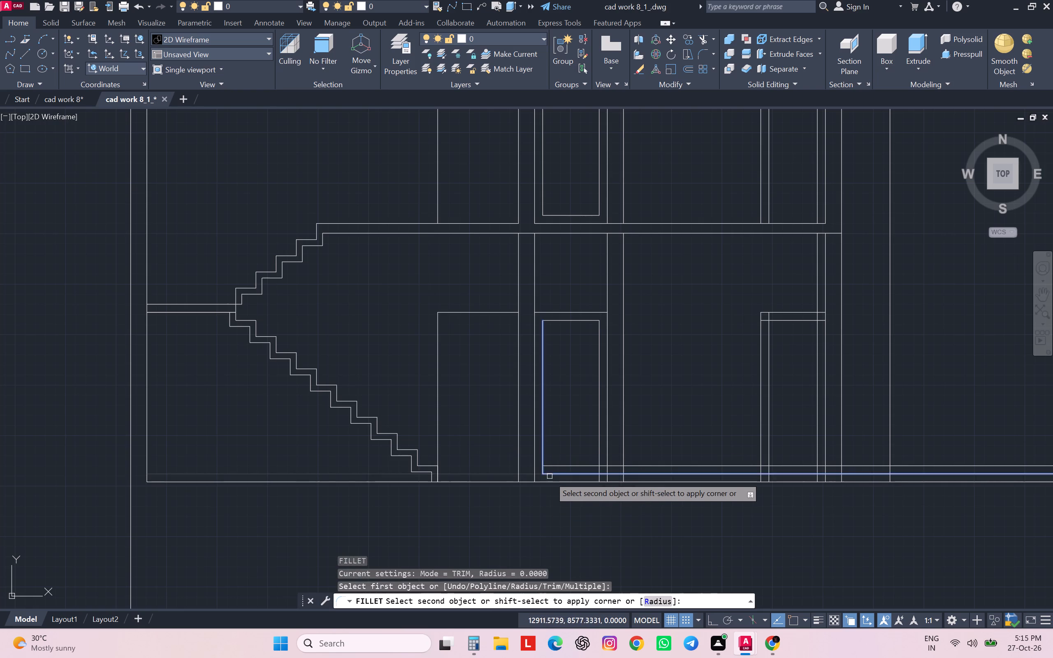
left_click(560, 475)
key("space")
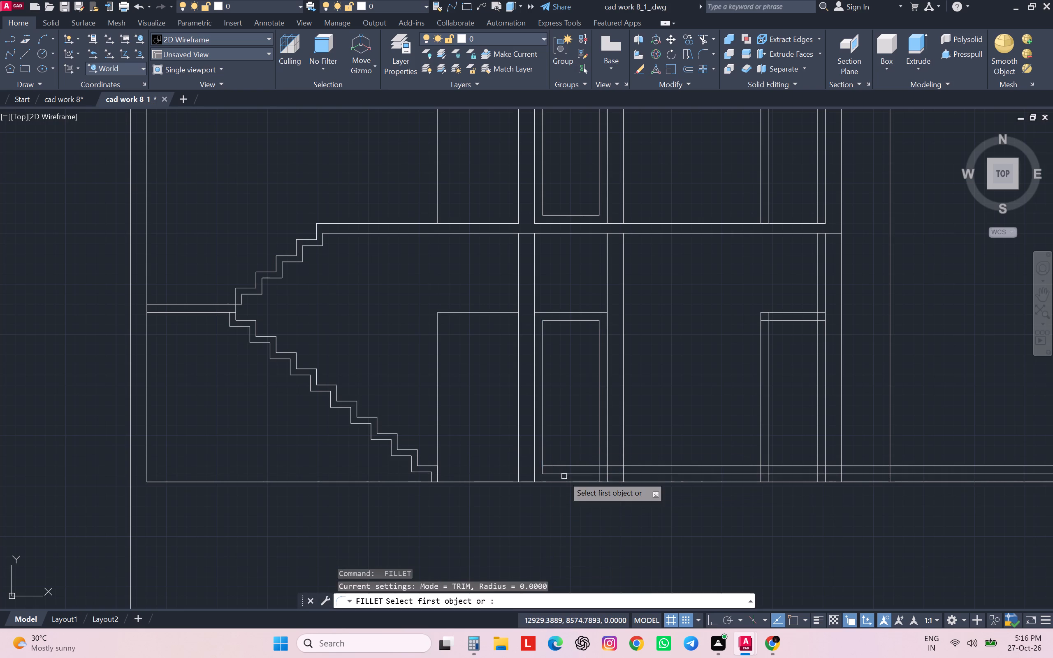
left_click(566, 474)
left_click(598, 447)
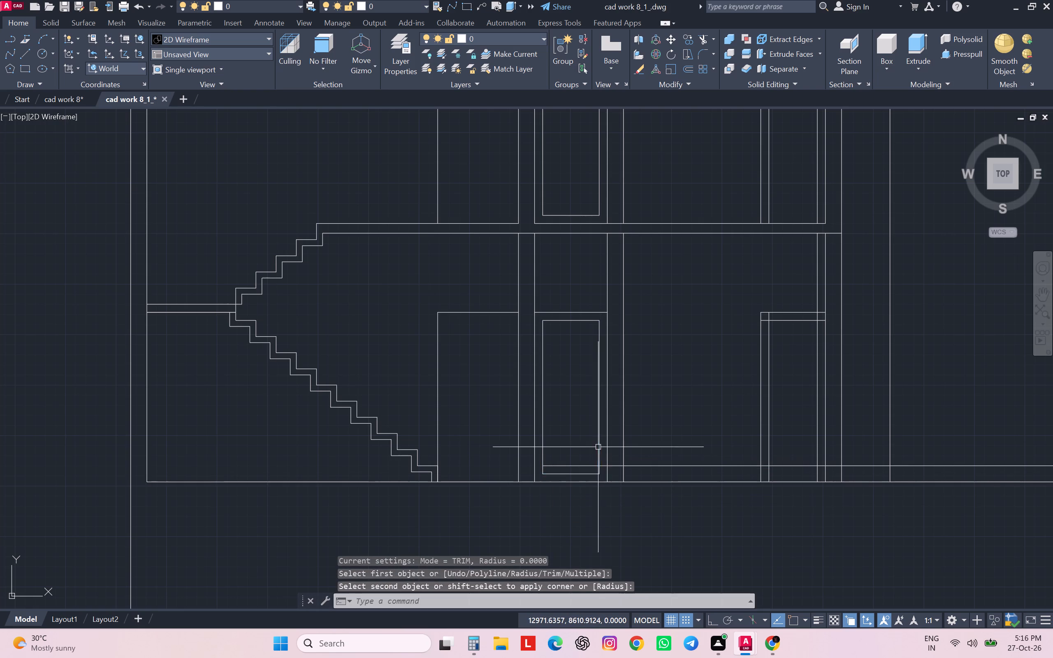
Erase the leftover upper offset floor line crossing the ground-floor openings.
left_click(580, 467)
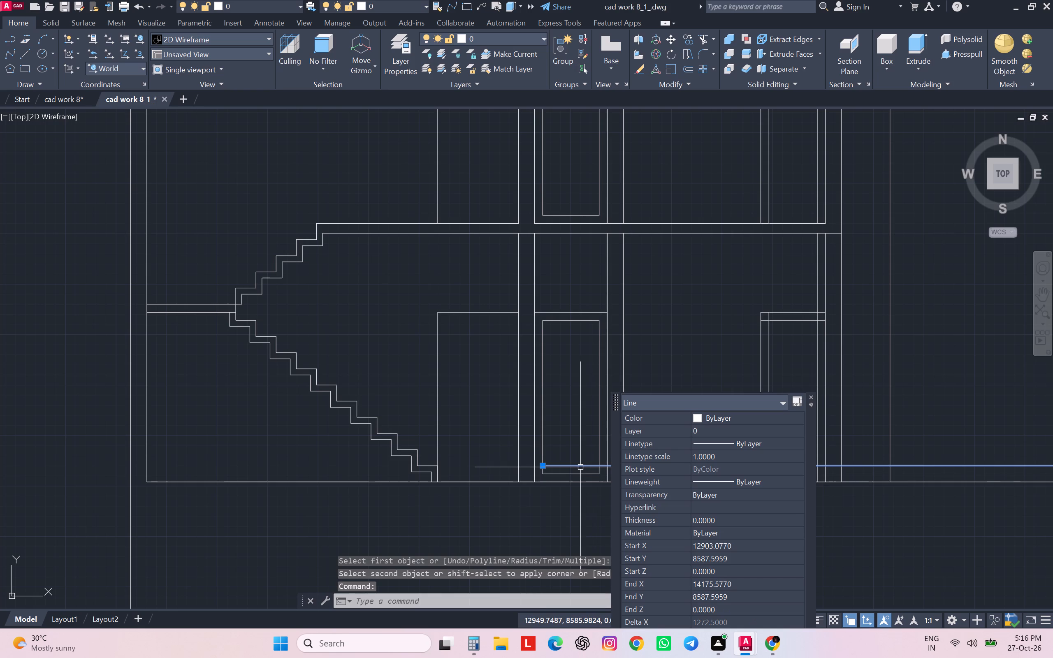
key("Delete")
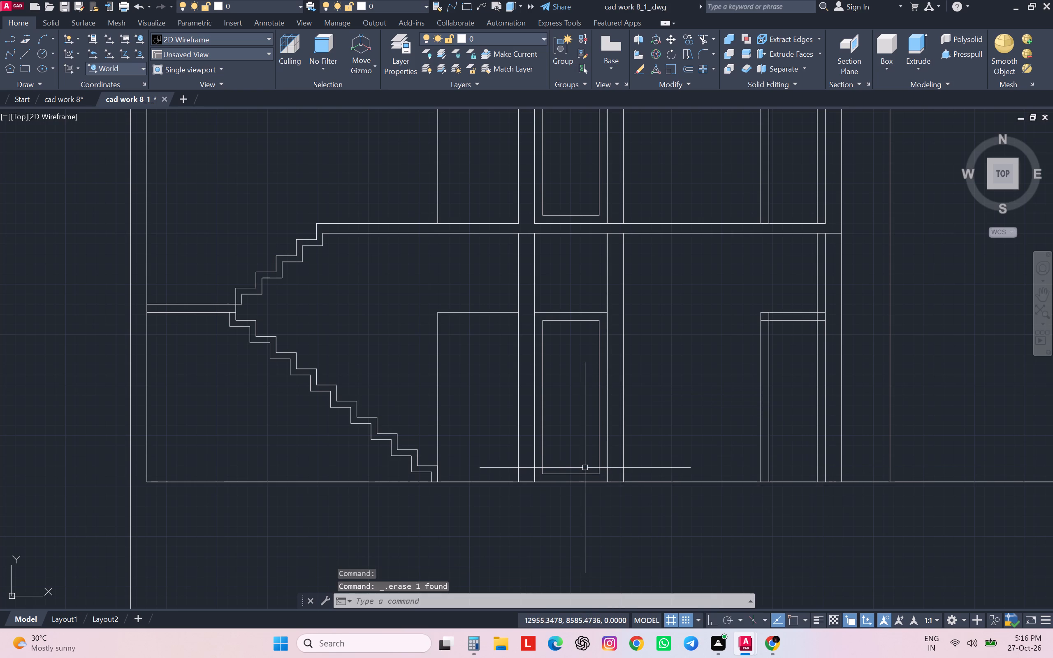
Fillet both upper inner corners of the ground-floor door frame beside the outer wall, radius 0.
middle_click_drag(798, 487, 719, 488)
scroll(717, 487, "up", 2)
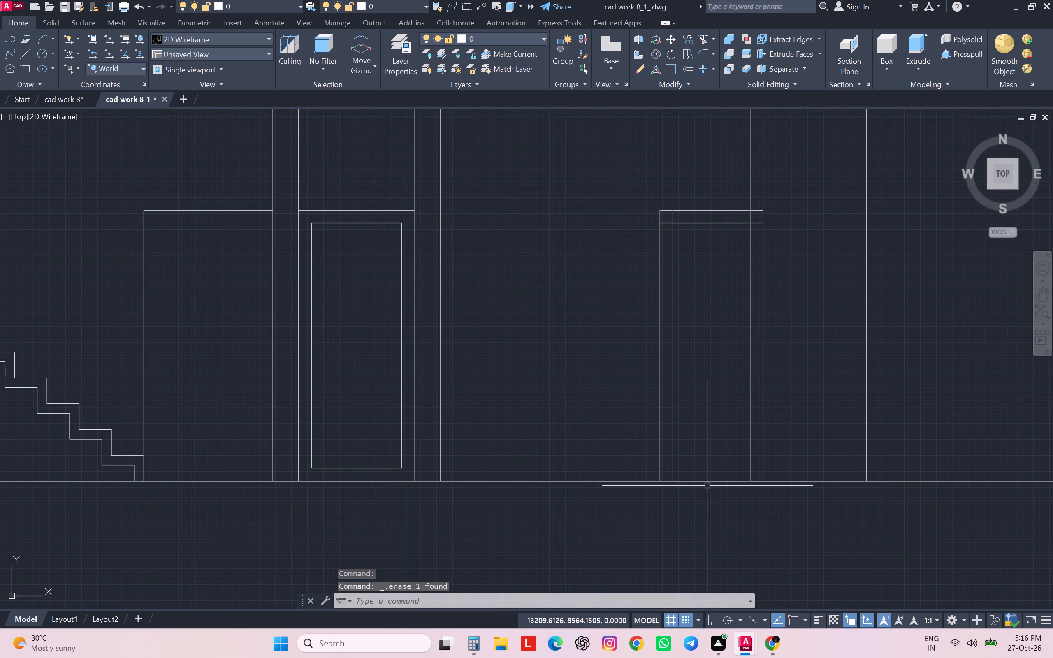
type("F")
key("space")
left_click(752, 240)
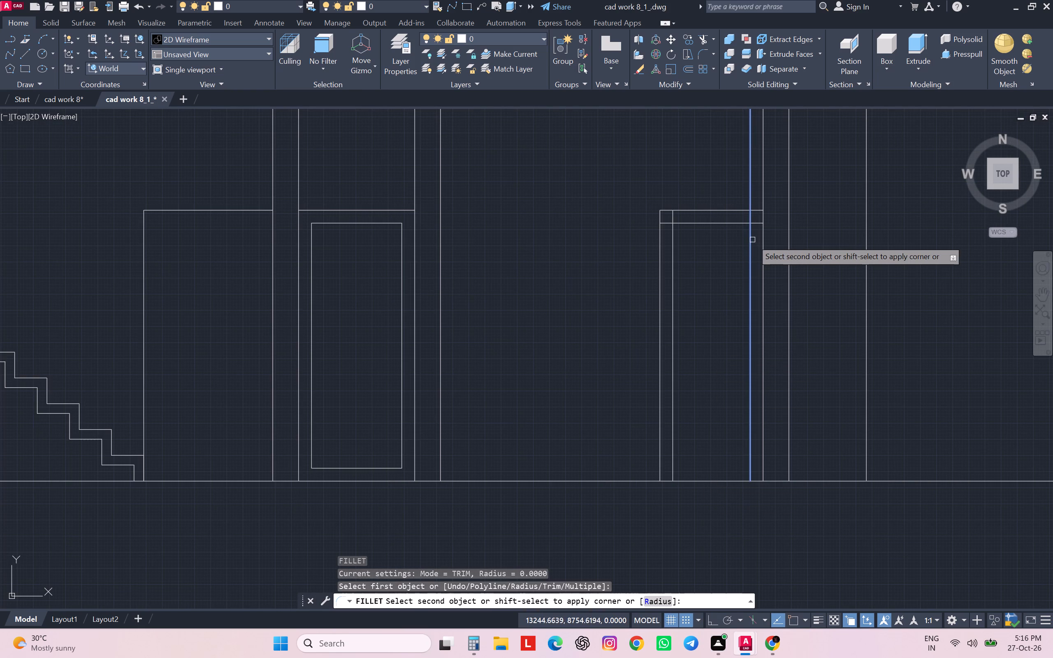
left_click(738, 225)
key("space")
left_click(723, 222)
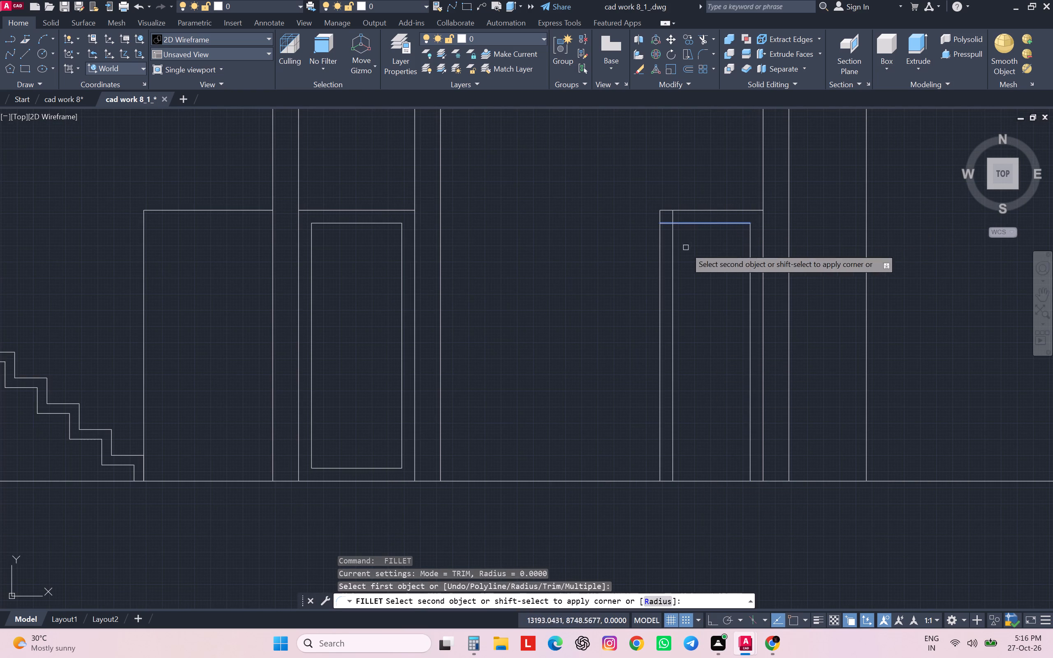
left_click(673, 270)
key("space")
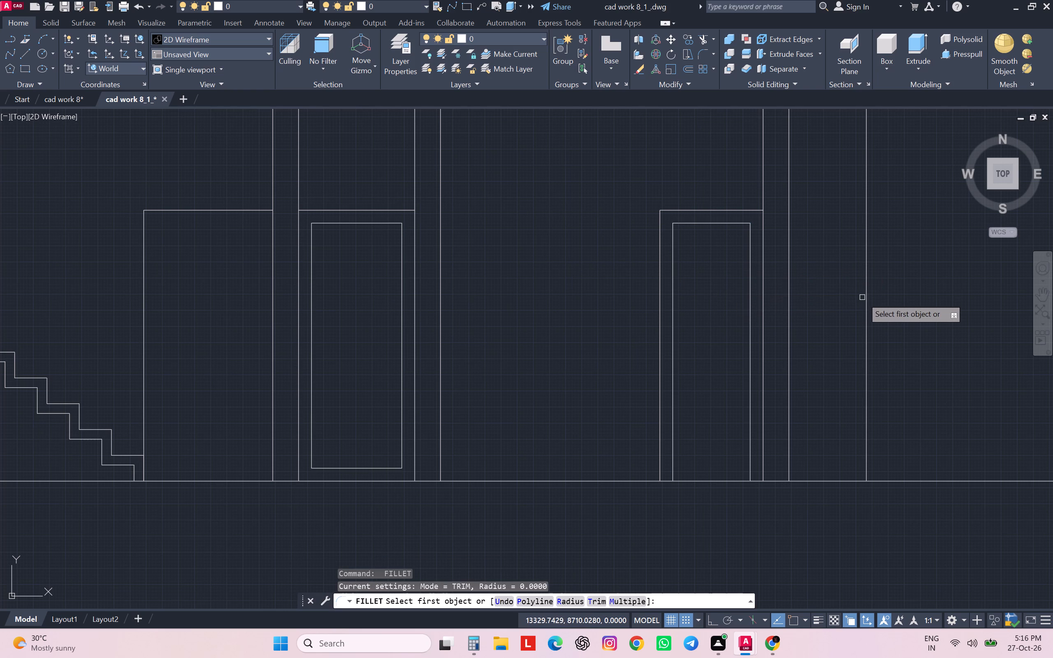
key("Escape")
key("Escape")
key("Escape")
key("Escape")
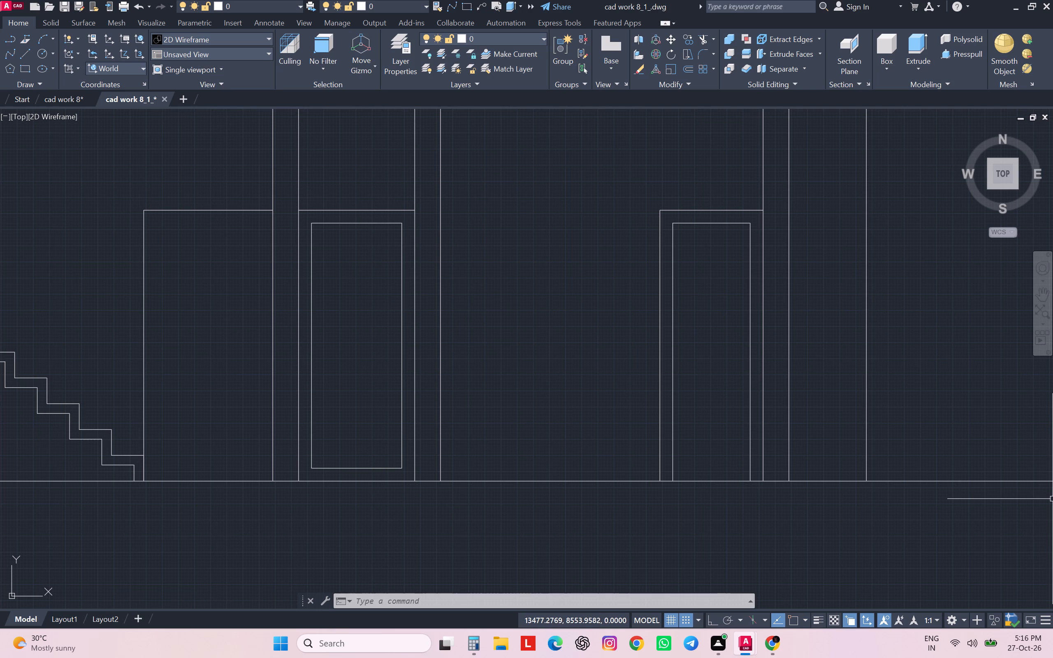
Compare the drafted section with the reference Section A-A and the front elevation, checking the outer-wall projection.
scroll(837, 388, "up", 2)
scroll(835, 396, "down", 1)
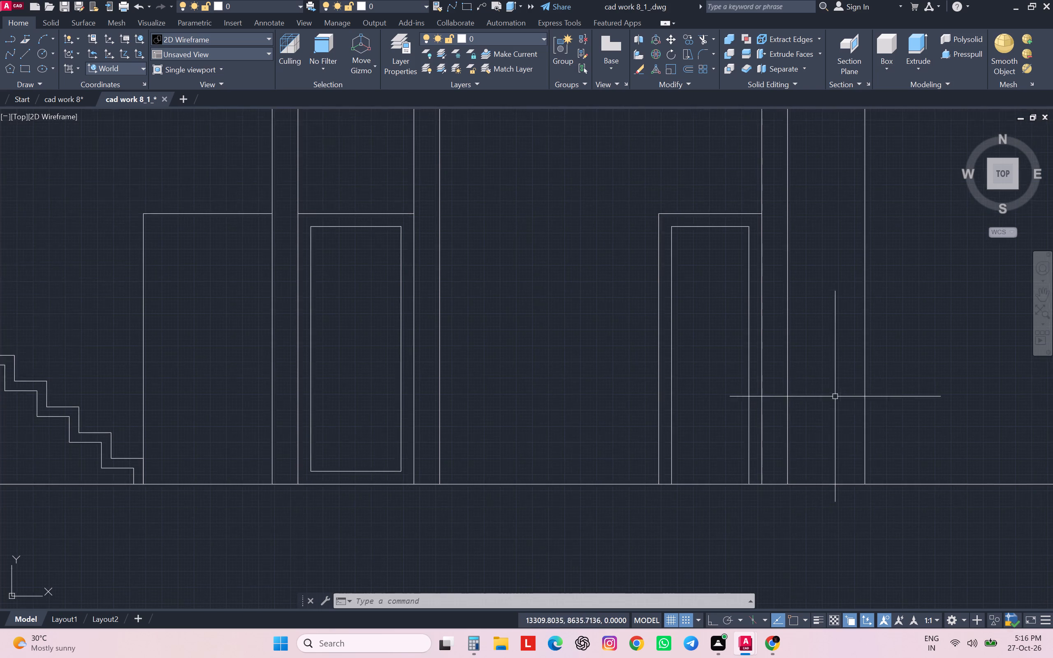
scroll(835, 396, "down", 3)
scroll(840, 397, "up", 1)
scroll(840, 397, "down", 2)
scroll(854, 373, "up", 2)
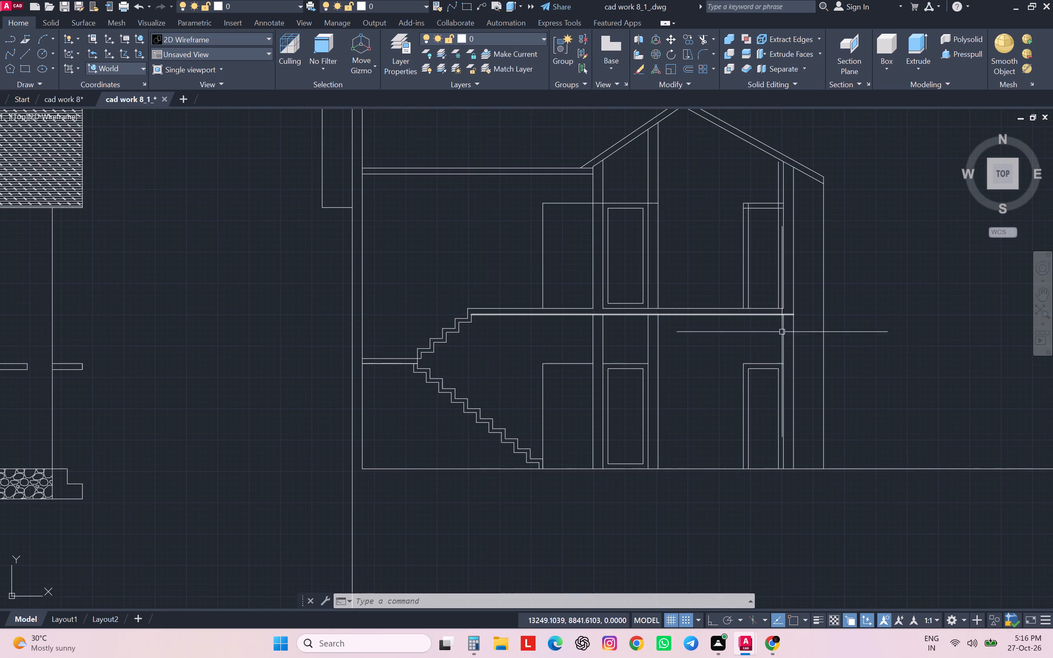
scroll(779, 330, "up", 1)
scroll(779, 330, "down", 4)
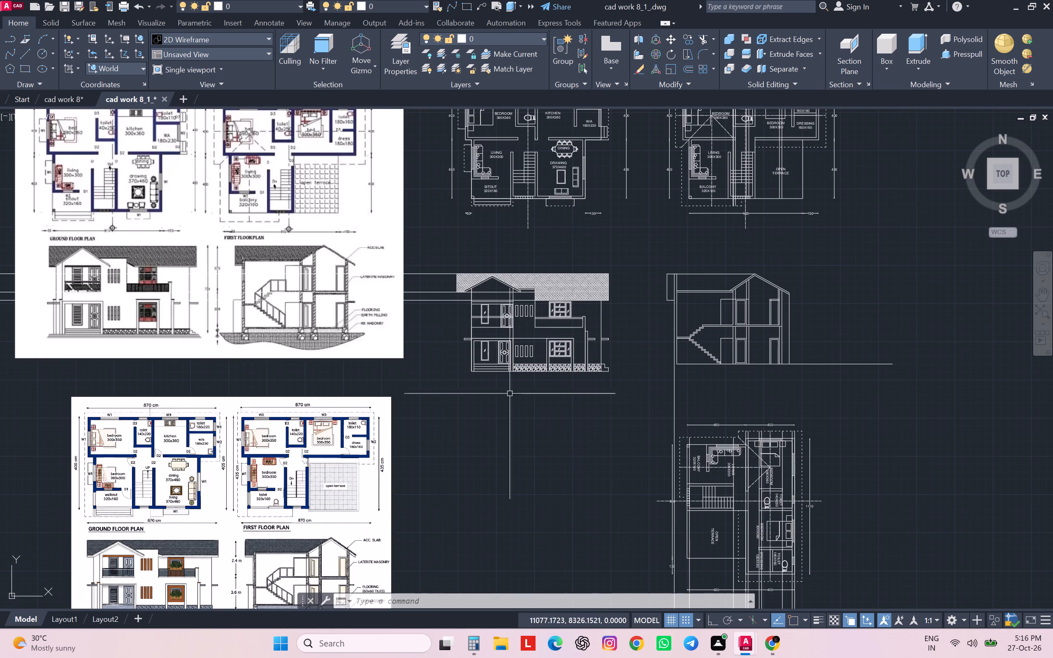
scroll(339, 309, "up", 2)
scroll(498, 382, "down", 3)
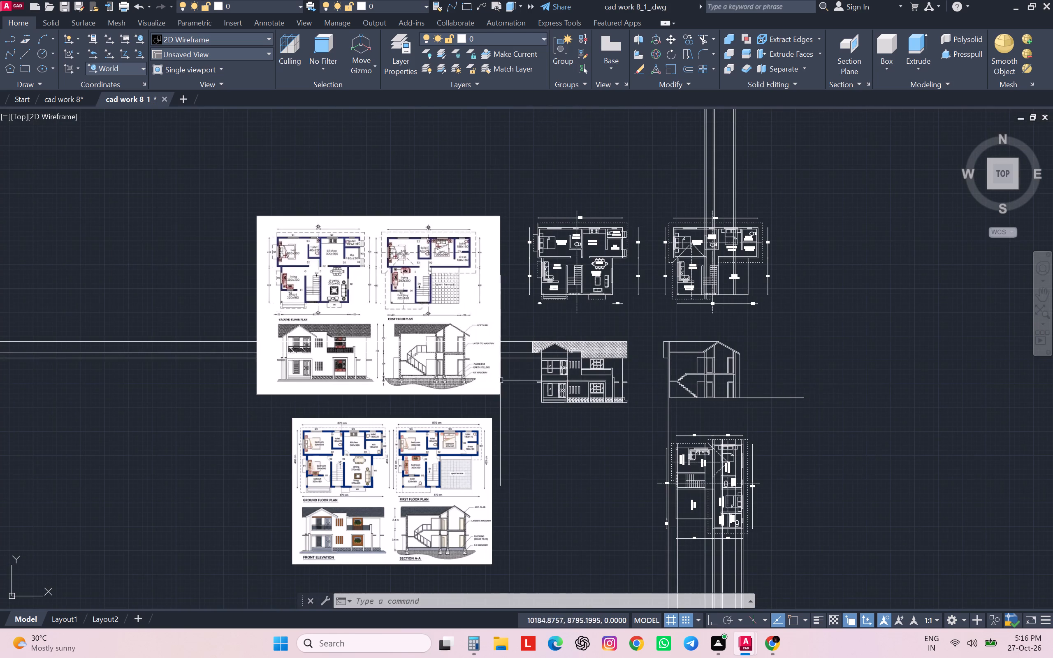
scroll(520, 366, "up", 3)
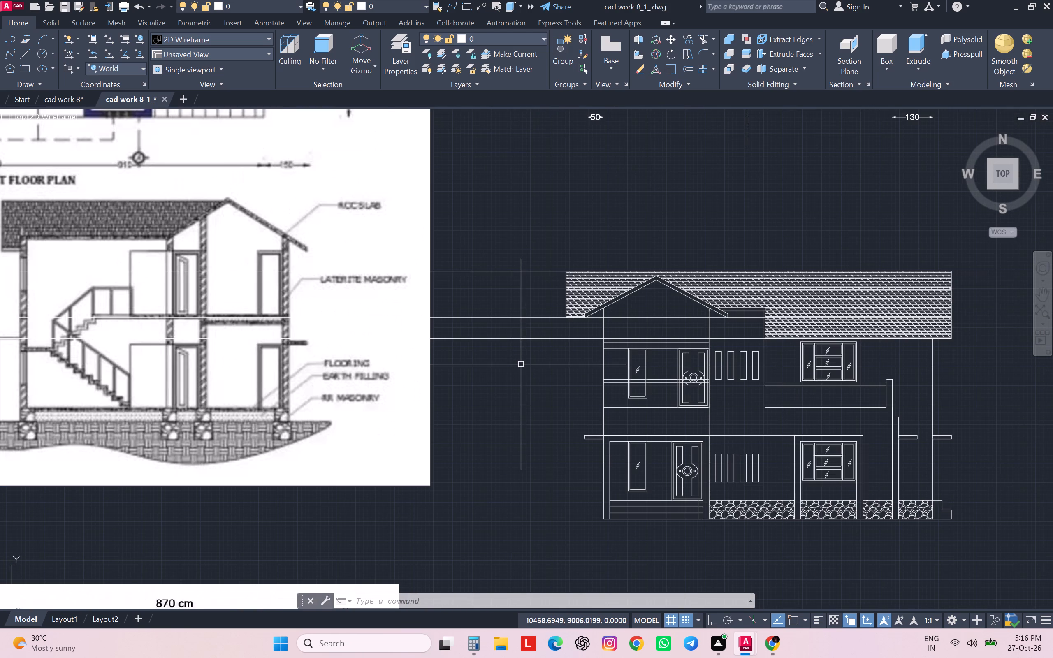
scroll(521, 364, "down", 1)
Draw a 12-unit-thick sunshade projecting 60 units beyond the outer wall to the eave line, level with the ground-floor door head.
middle_click_drag(871, 405, 564, 373)
scroll(871, 405, "up", 1)
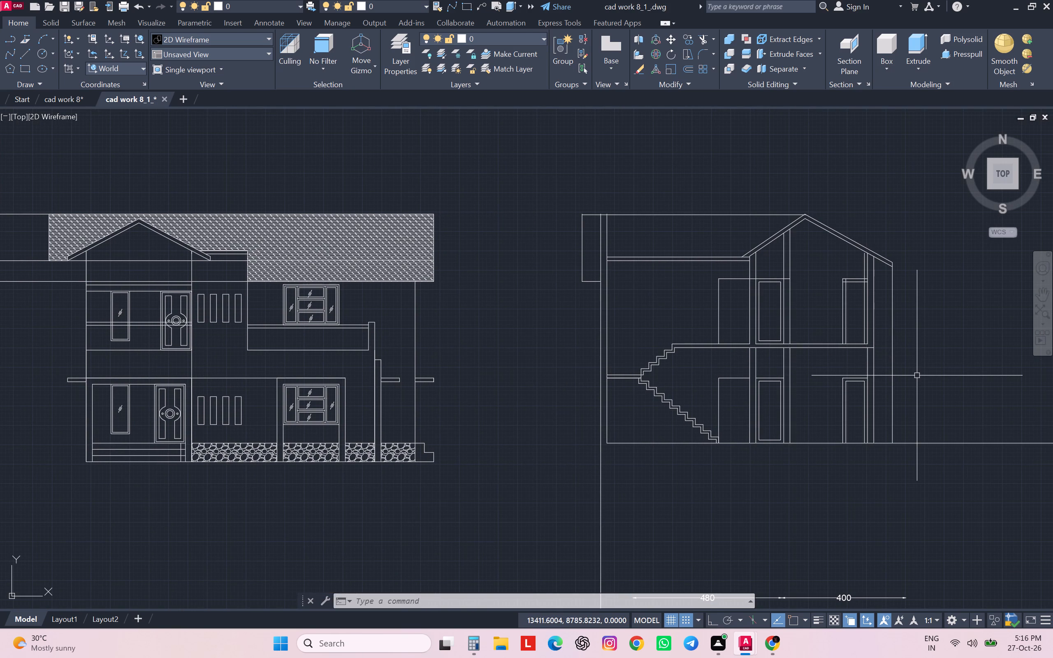
scroll(899, 373, "up", 4)
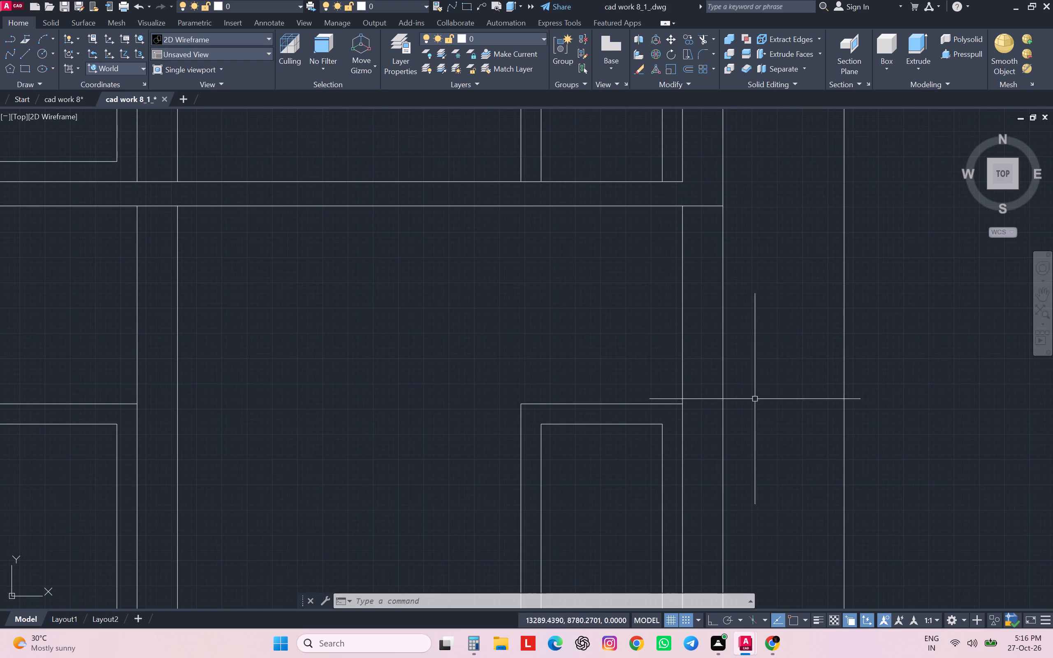
key("l")
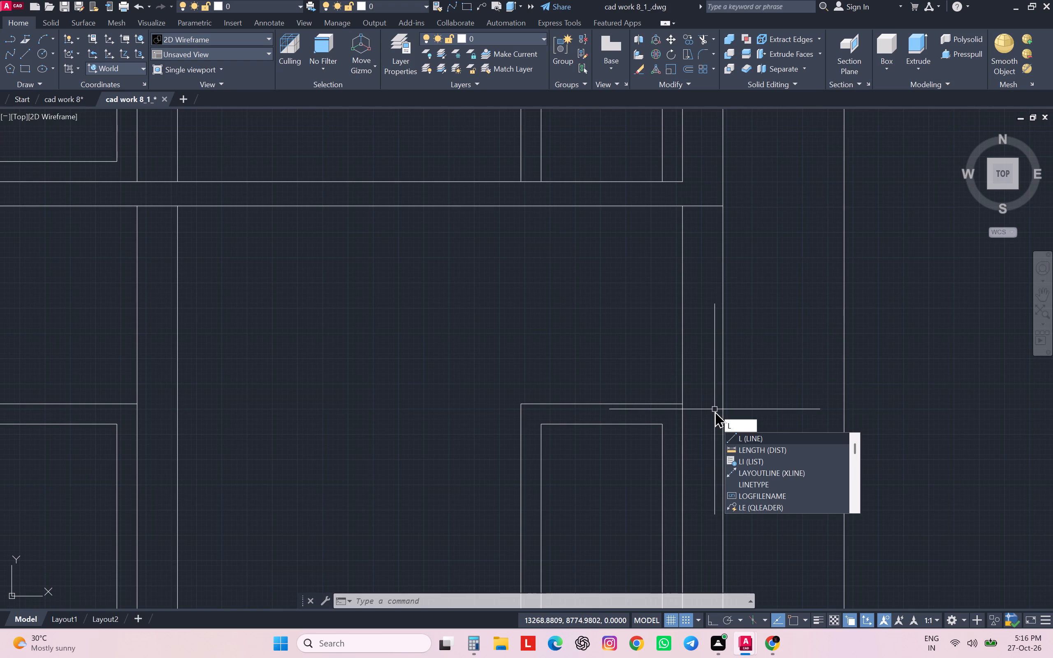
key("l")
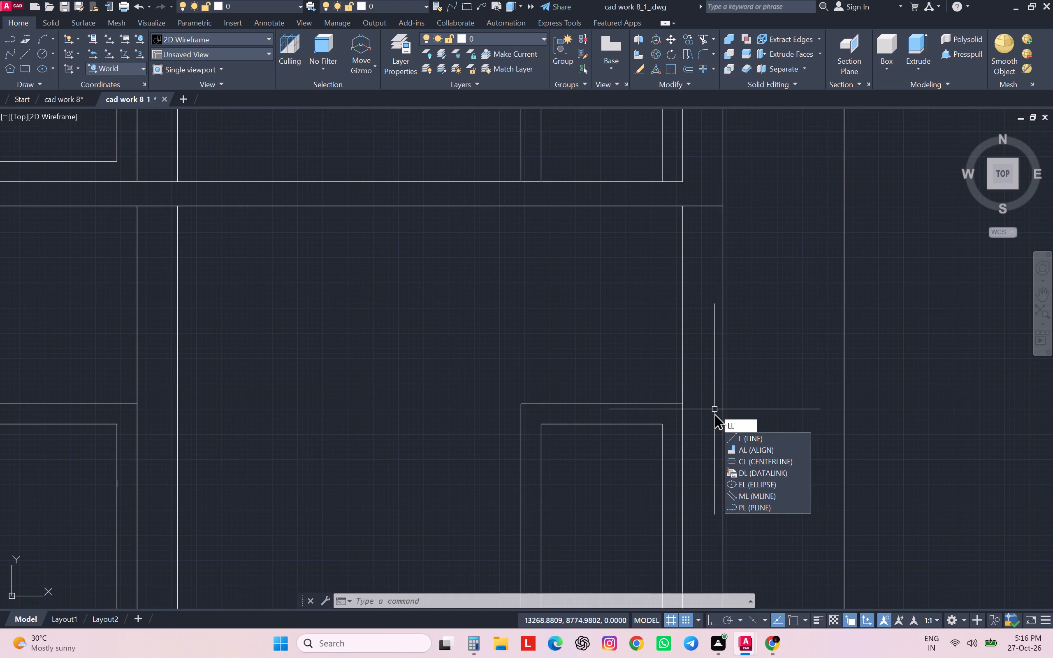
key("Return")
key("l")
key("Return")
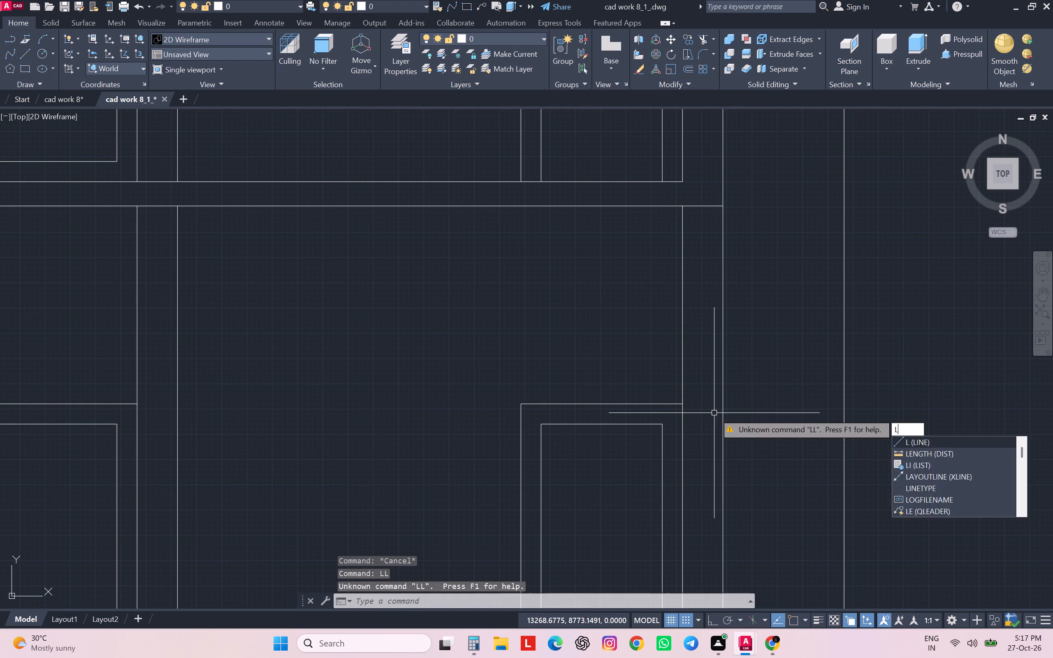
key("F3")
left_click(684, 405)
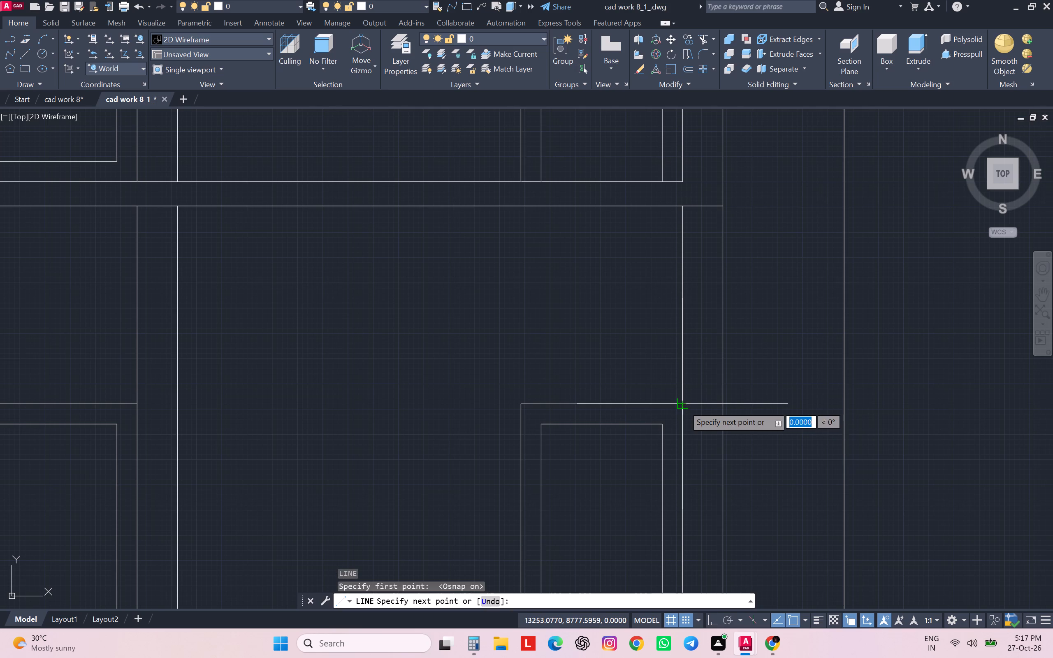
key("F8")
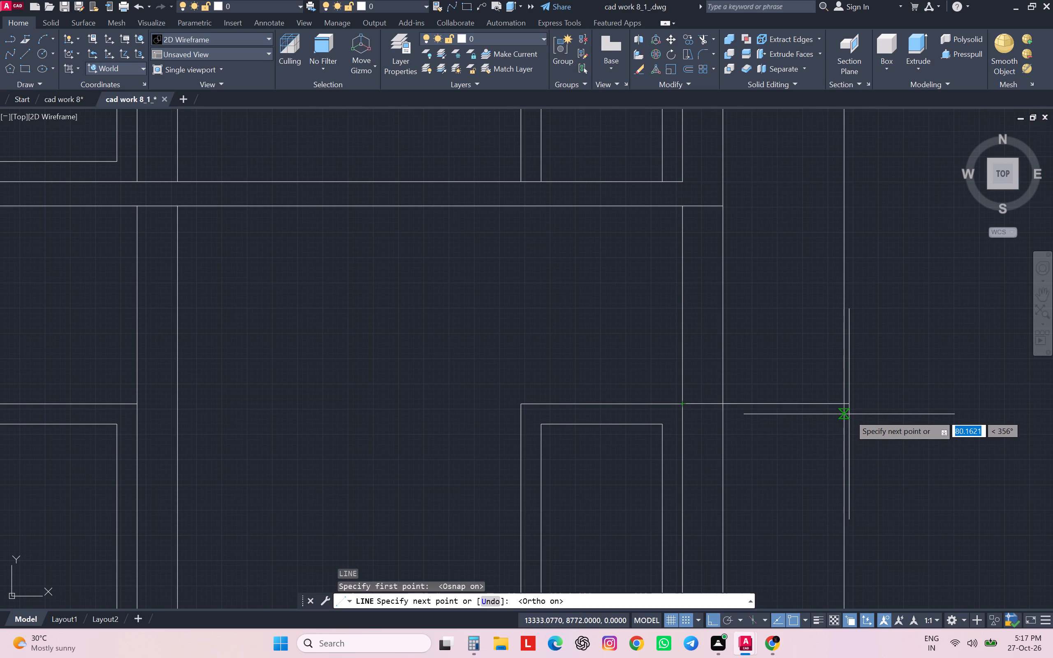
left_click(849, 415)
key("ctrl+z")
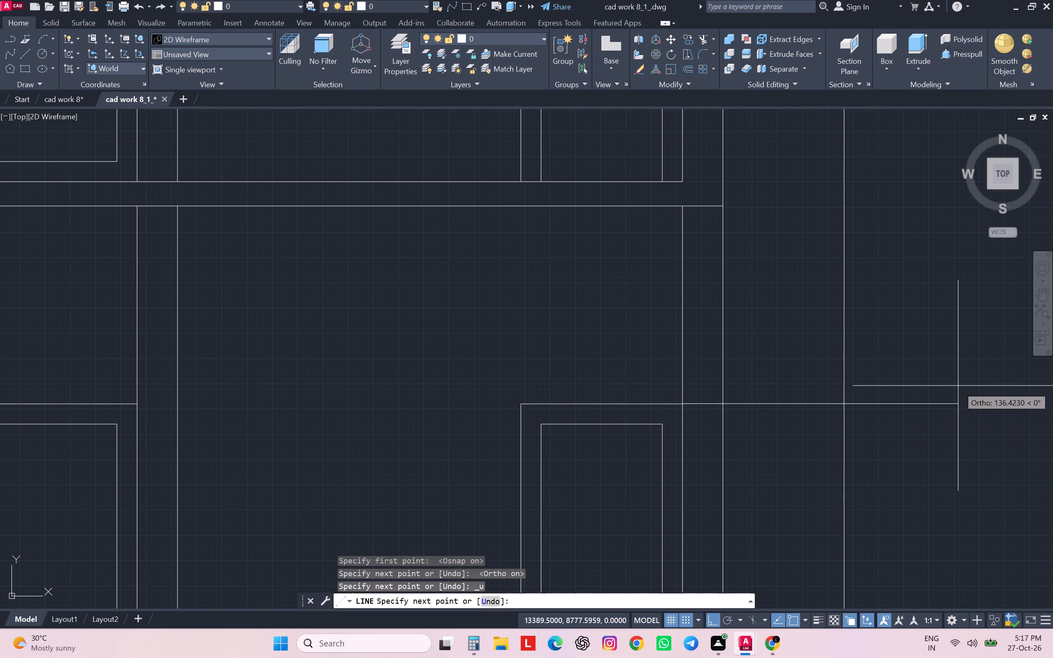
left_click(849, 402)
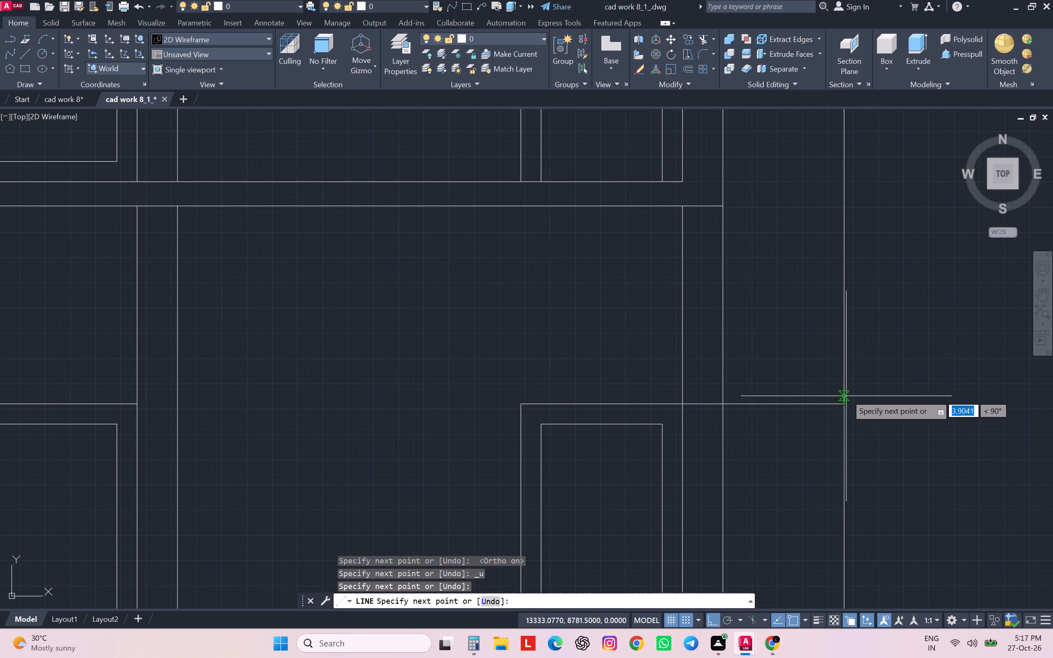
type("12")
key("Return")
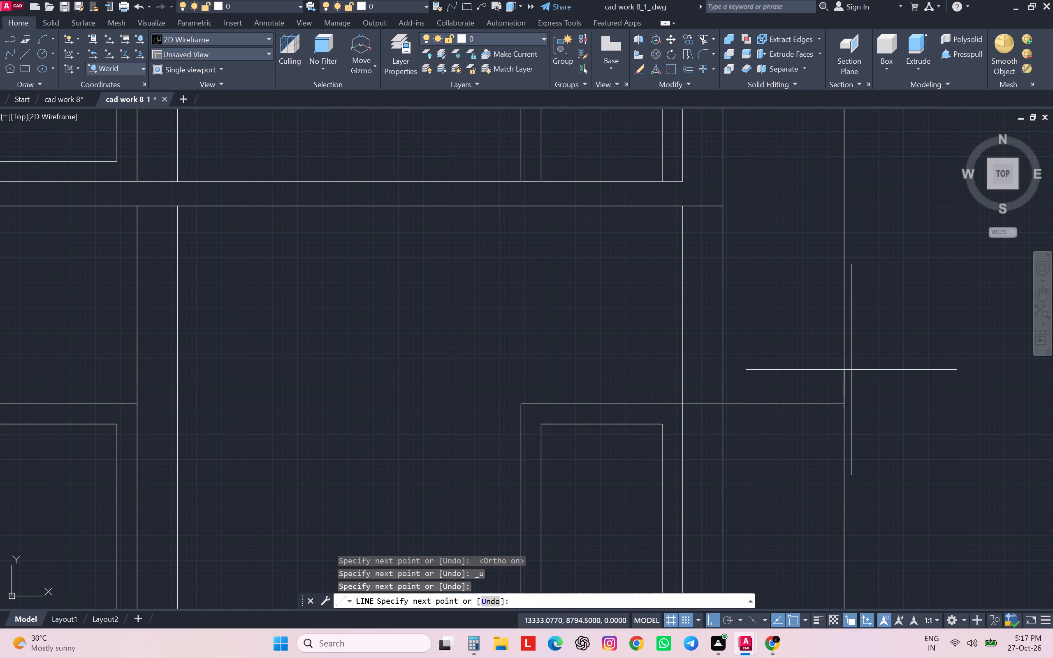
left_click(724, 380)
key("Escape")
key("Escape")
key("Escape")
key("Escape")
key("Escape")
Trim the sunshade's lower line where it crosses the outer wall thickness.
type("TR")
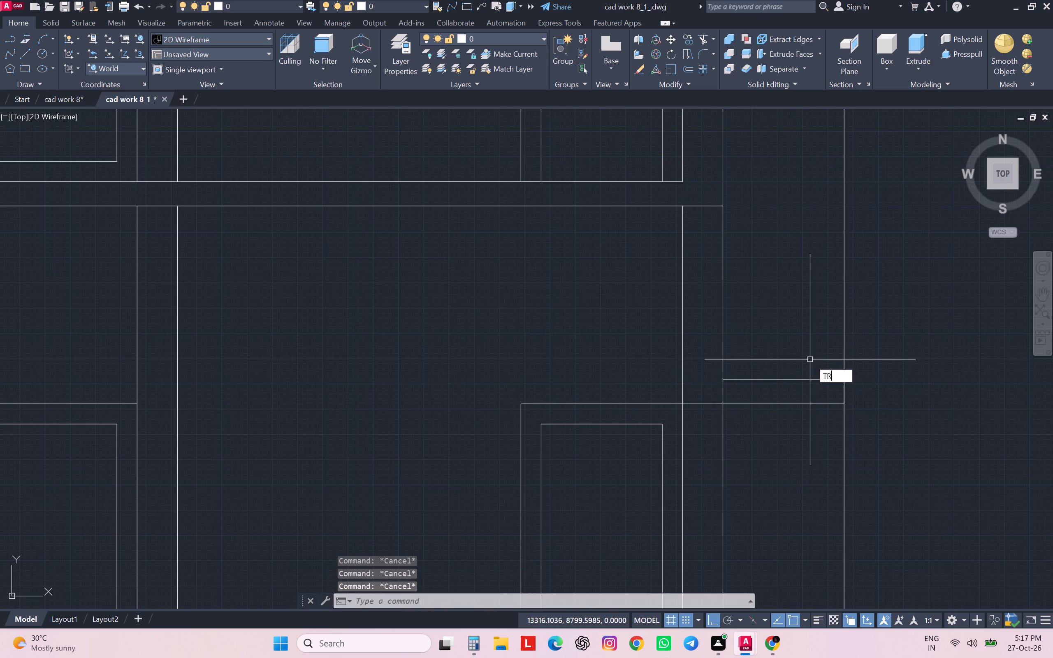
key("space")
left_click(706, 396)
left_click(706, 400)
left_click(707, 403)
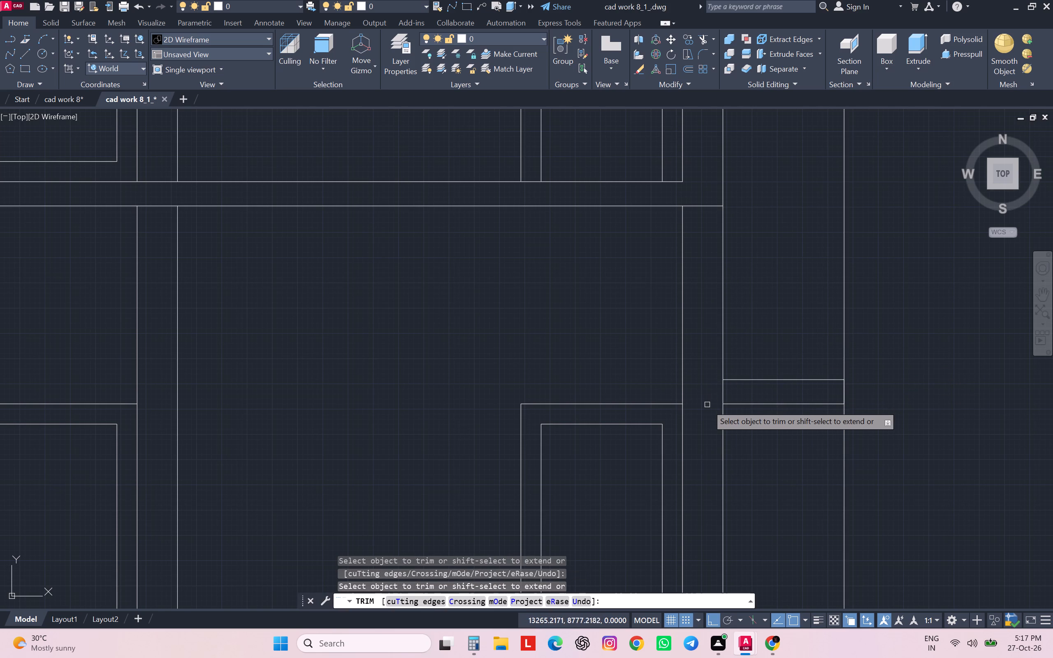
Trim the vertical eave projection line above the sunshade and erase its remainder below.
left_click_drag(864, 355, 855, 354)
left_click(837, 350)
left_click(865, 410)
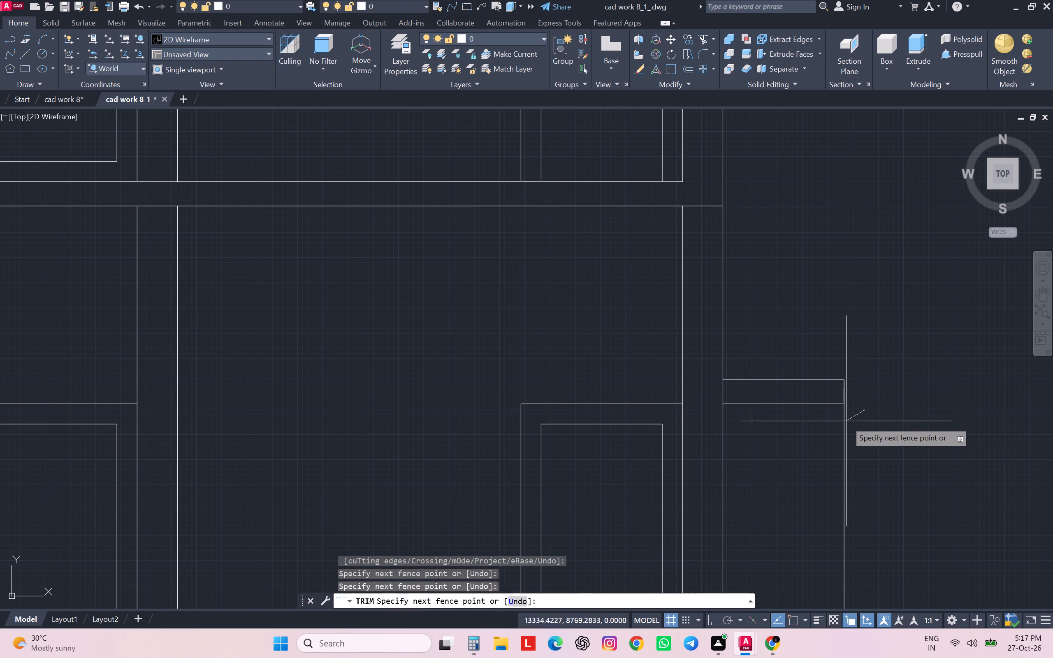
key("Escape")
left_click(846, 421)
key("Delete")
Close the roof slab's open eave end beyond the outer wall with a vertical line about 13.7 units long.
scroll(860, 395, "down", 3)
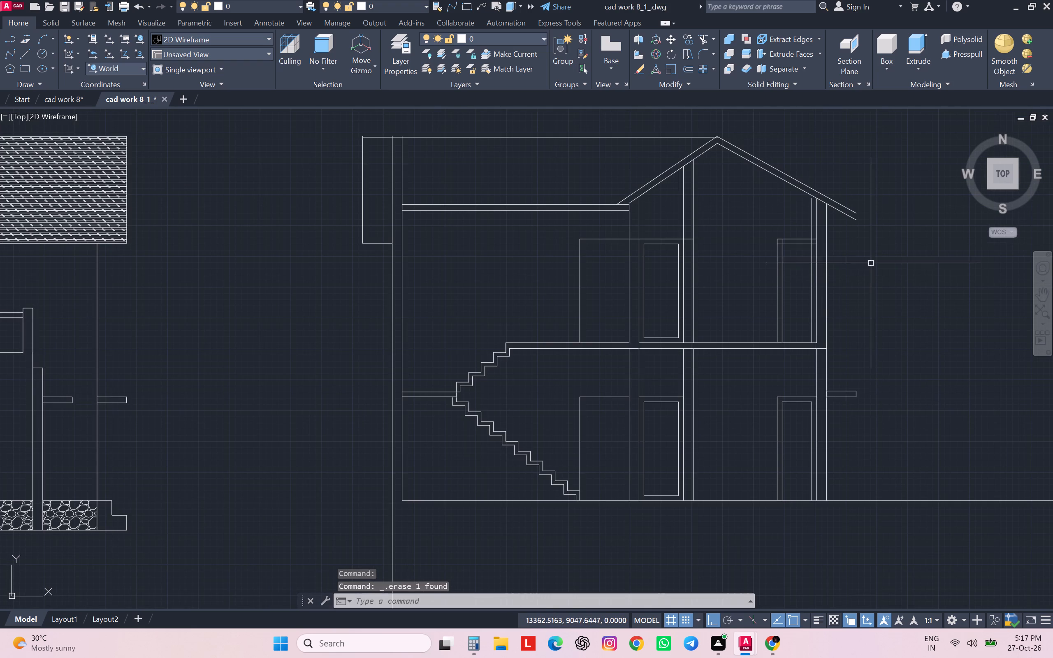
key("l")
key("Return")
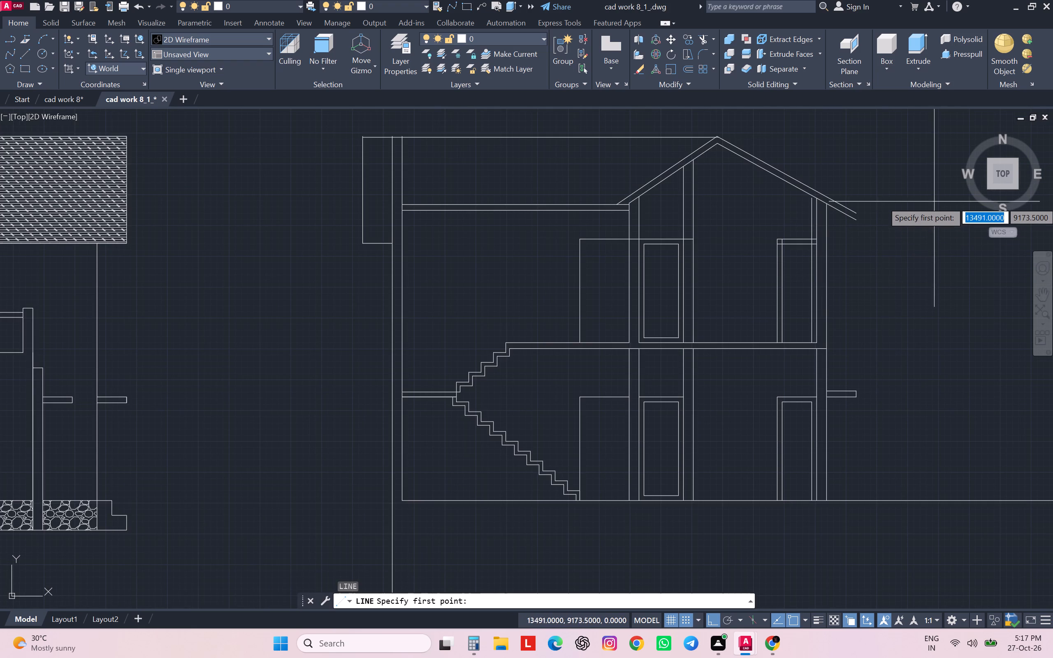
scroll(884, 220, "up", 3)
left_click(772, 195)
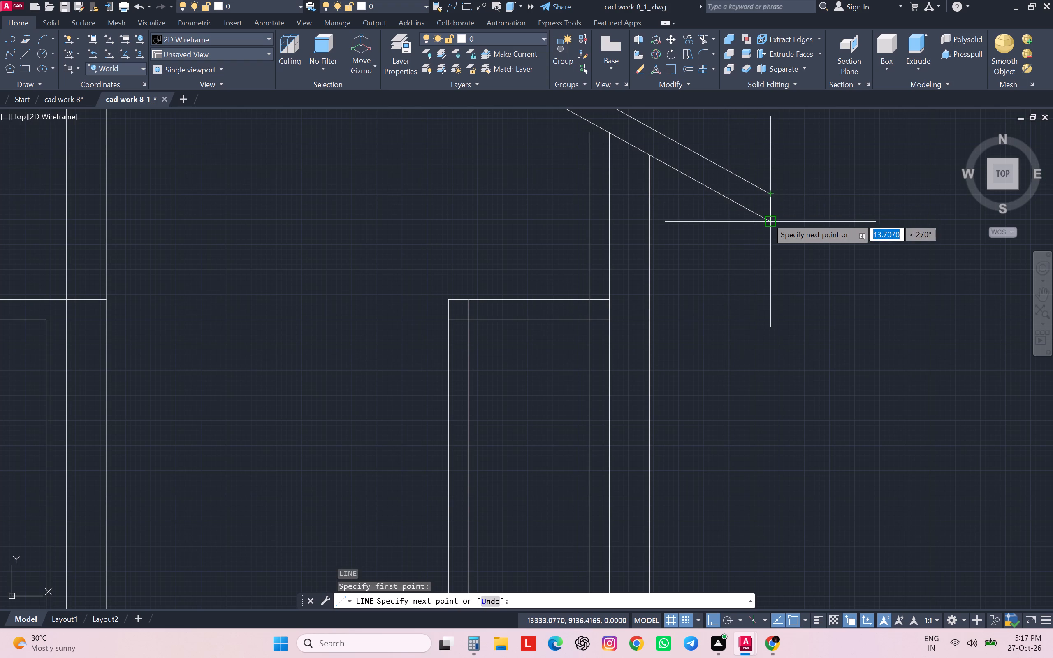
left_click(768, 218)
key("Escape")
key("Escape")
key("Escape")
key("Escape")
key("Escape")
key("Escape")
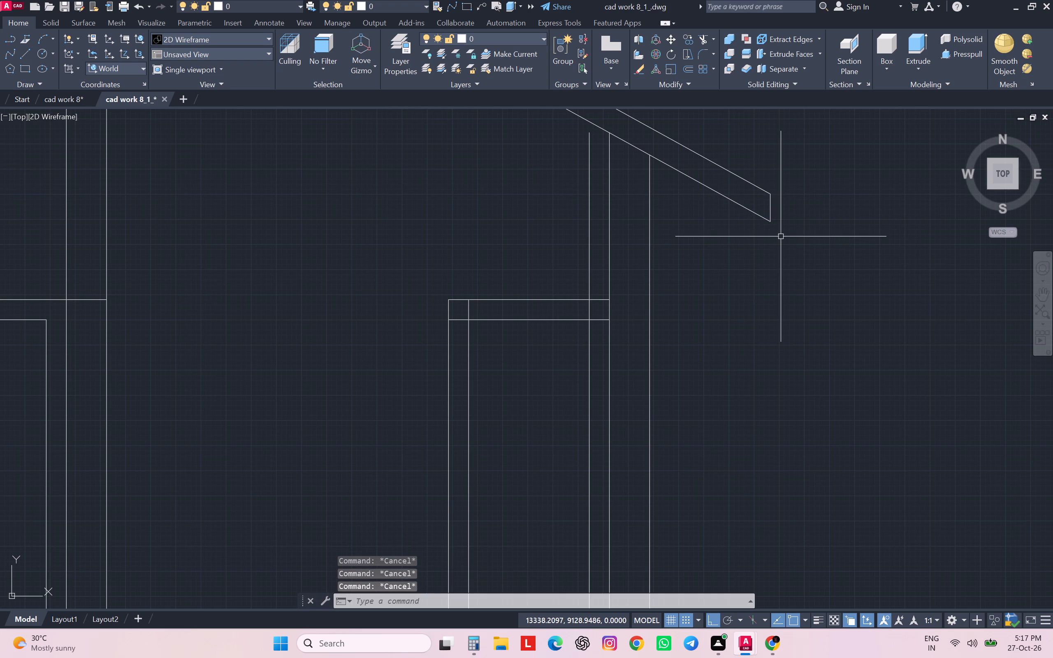
Fillet both upper inner corners of the first-floor door frame beside the outer wall, radius 0.
key("f")
key("Return")
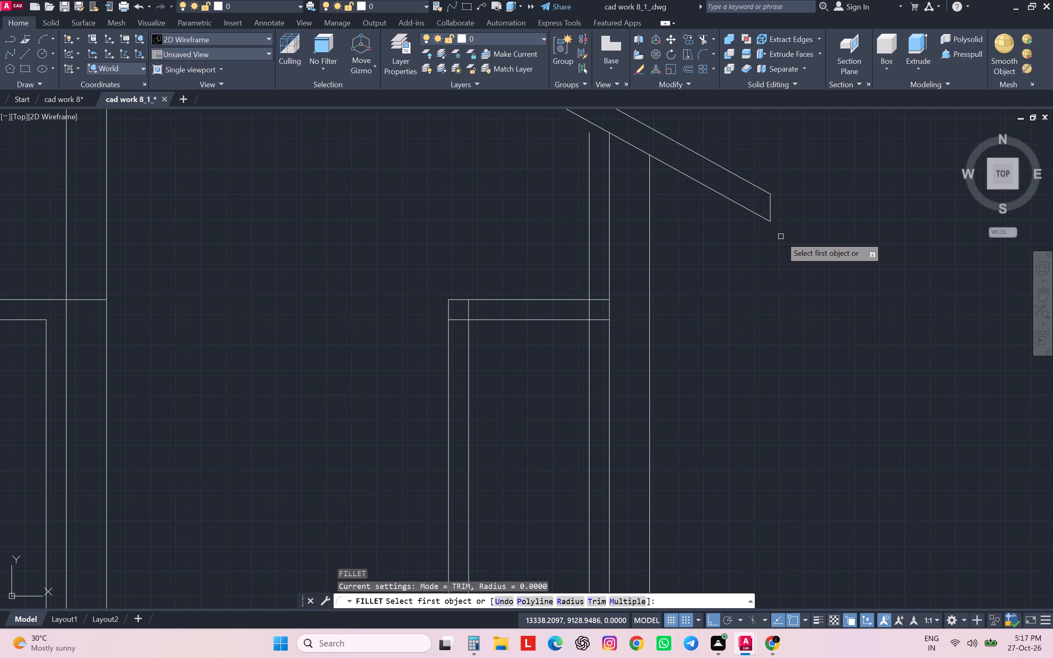
left_click(489, 319)
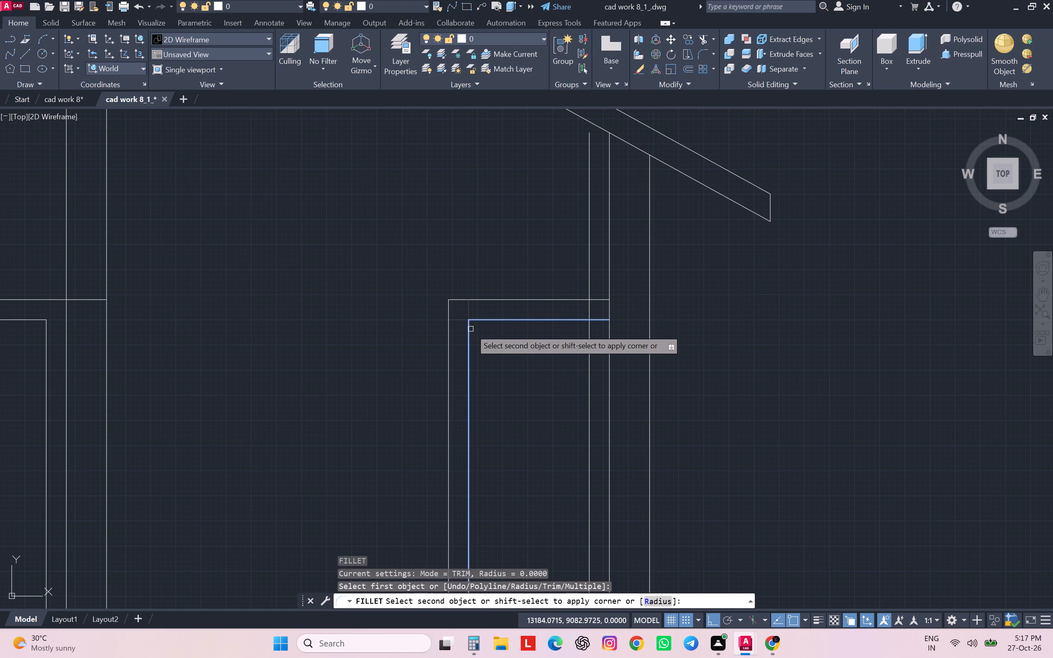
left_click(471, 329)
key("space")
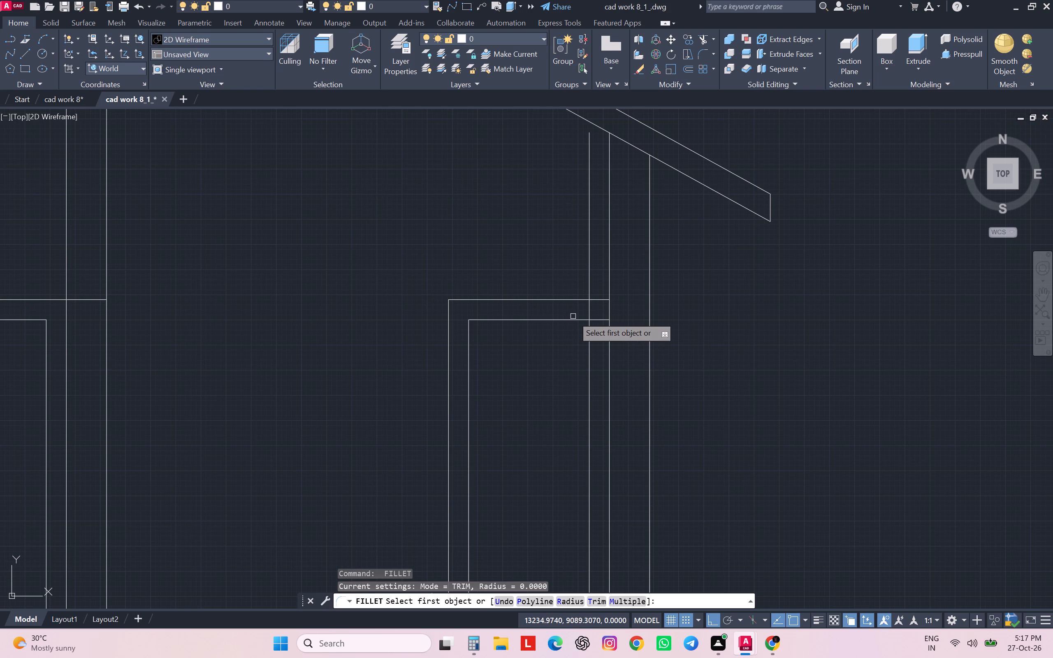
left_click(573, 319)
left_click(587, 326)
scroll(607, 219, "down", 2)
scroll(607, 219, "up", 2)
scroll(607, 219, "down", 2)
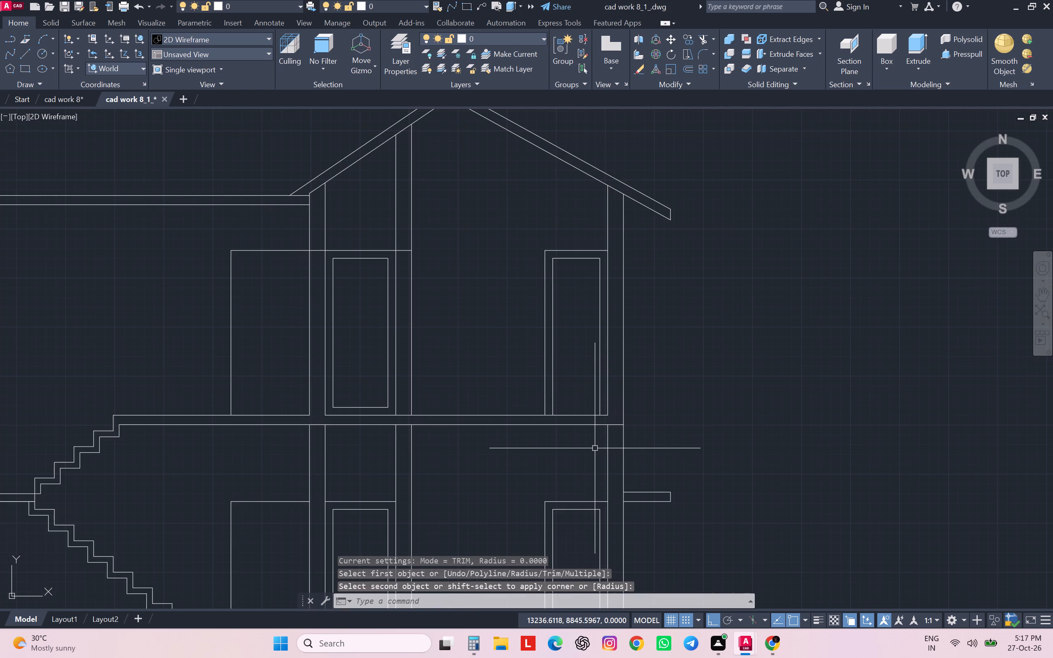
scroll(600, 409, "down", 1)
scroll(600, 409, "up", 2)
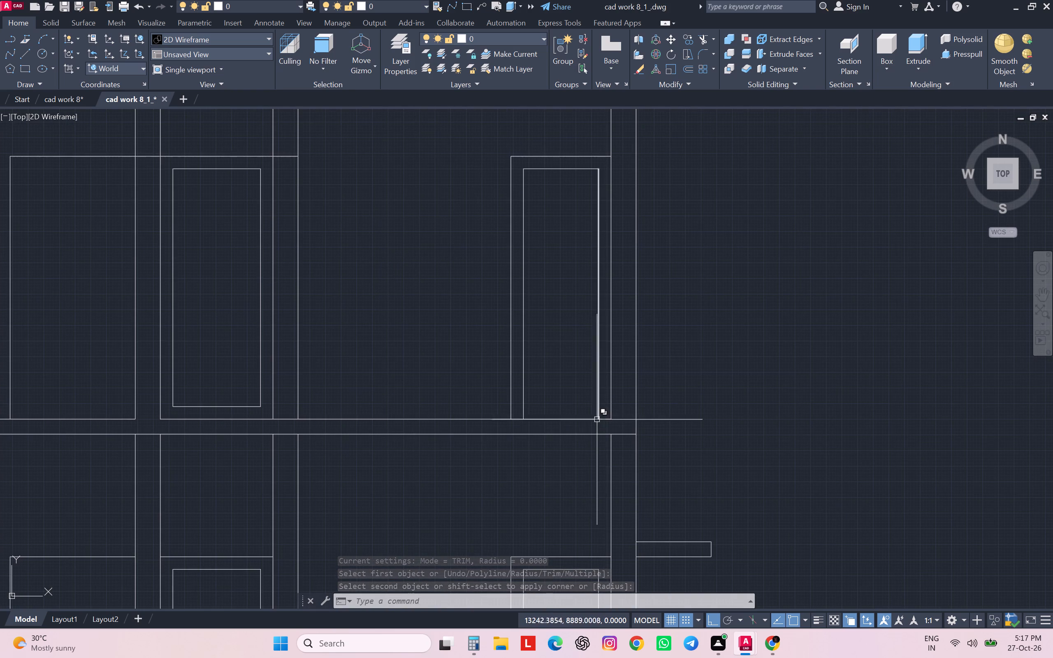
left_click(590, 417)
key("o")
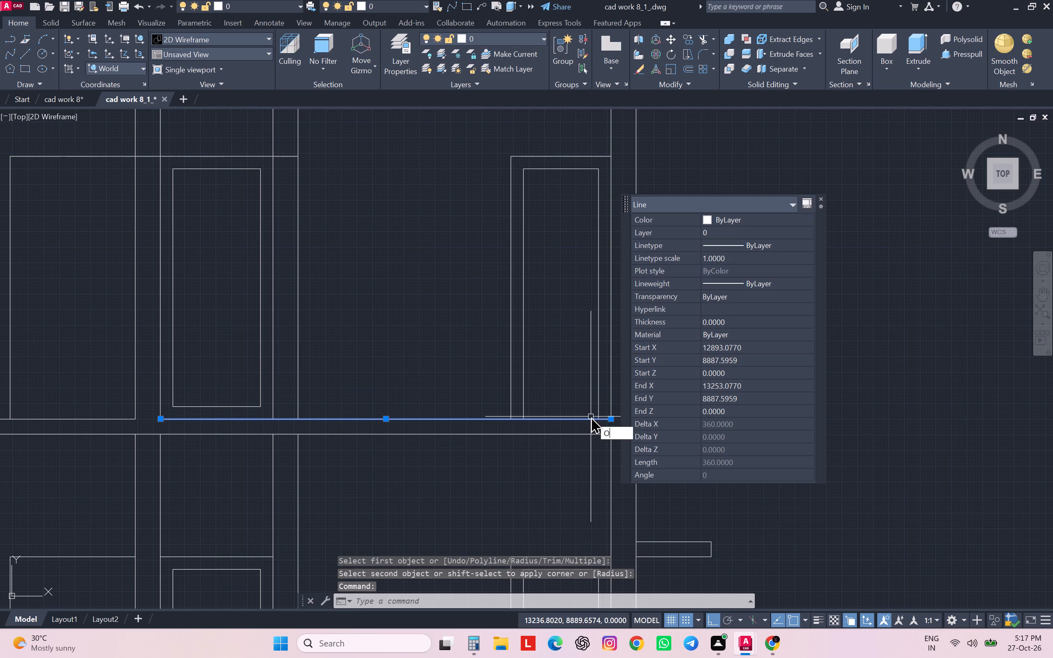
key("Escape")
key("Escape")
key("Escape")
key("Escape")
Offset the first-floor line 10 units upward across the door frame beside the outer wall.
key("o")
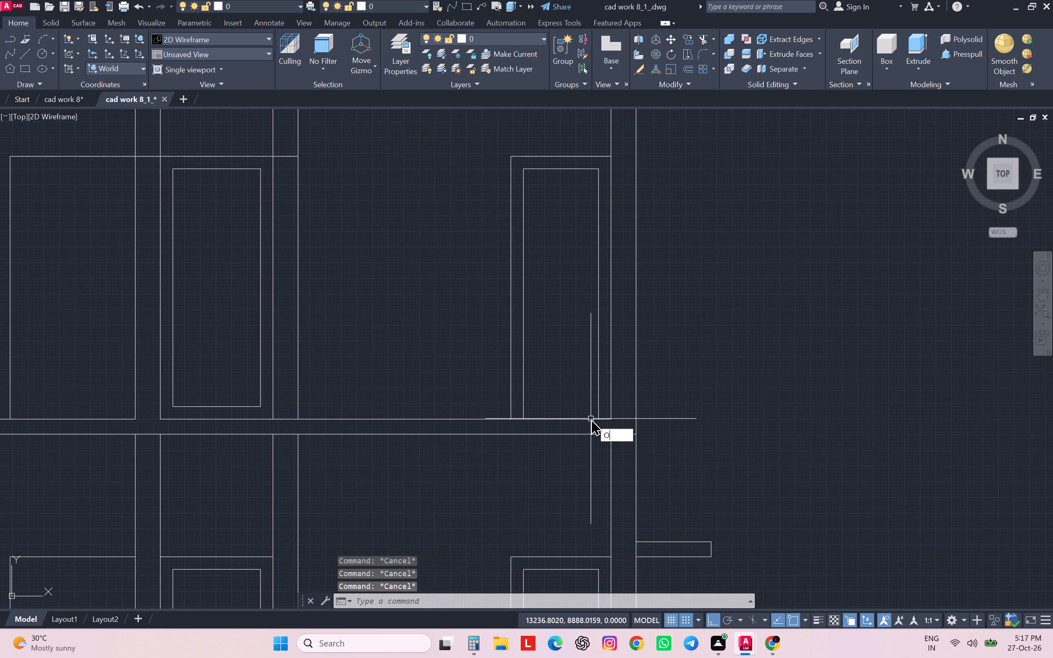
key("Return")
type("10")
key("Return")
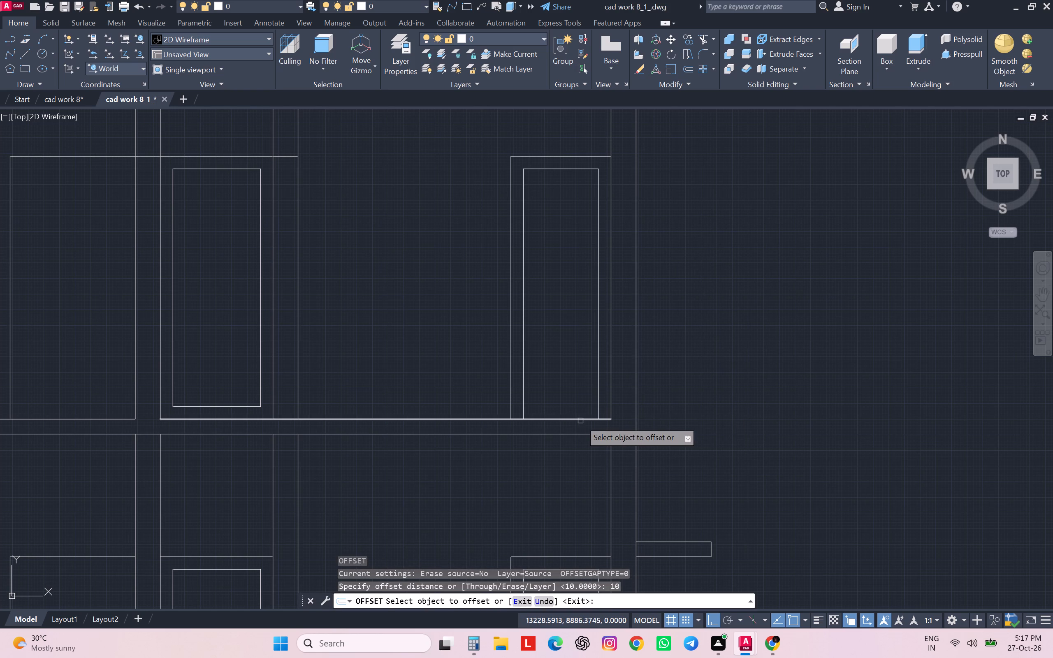
left_click(580, 421)
left_click(582, 391)
key("Escape")
key("Escape")
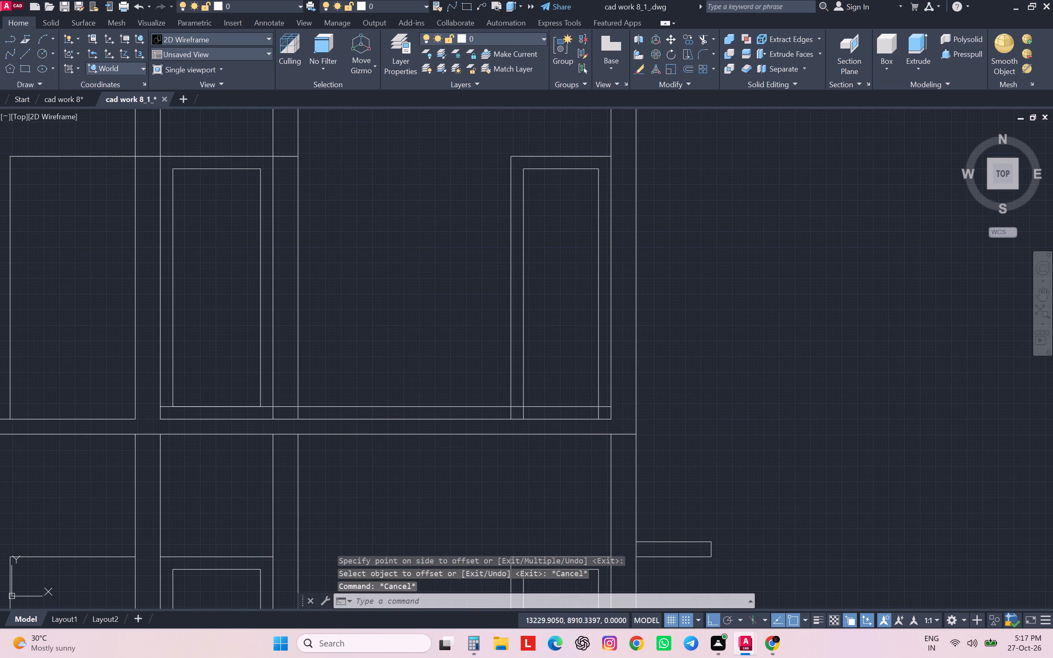
key("Escape")
key("Escape")
Fillet both lower inner corners of the first-floor door frame beside the outer wall, radius 0.
type("F")
key("space")
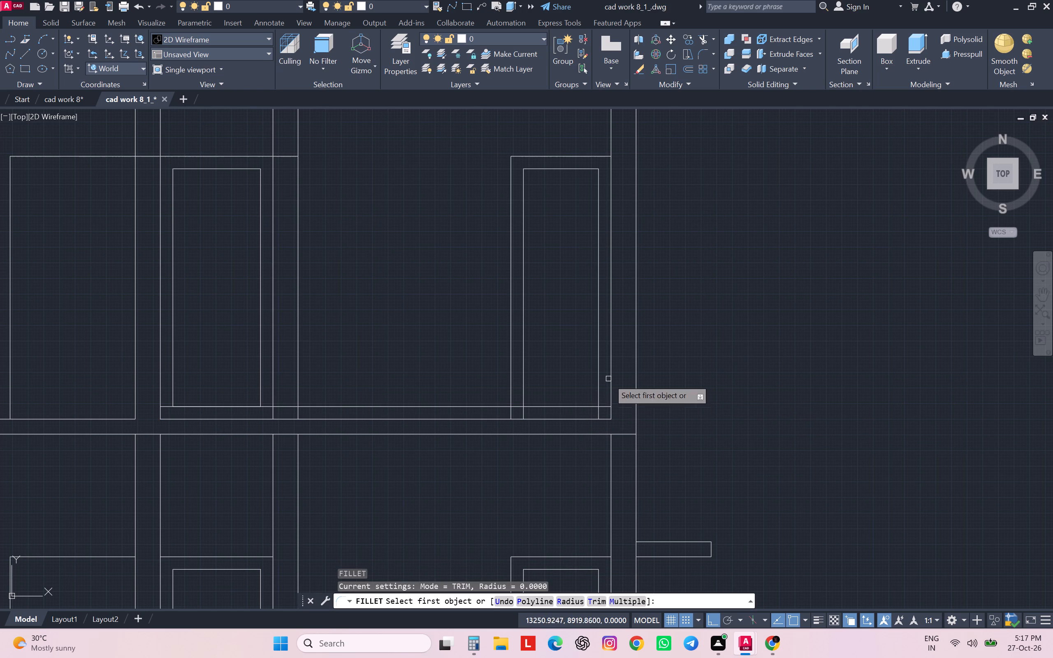
left_click(596, 380)
left_click(597, 392)
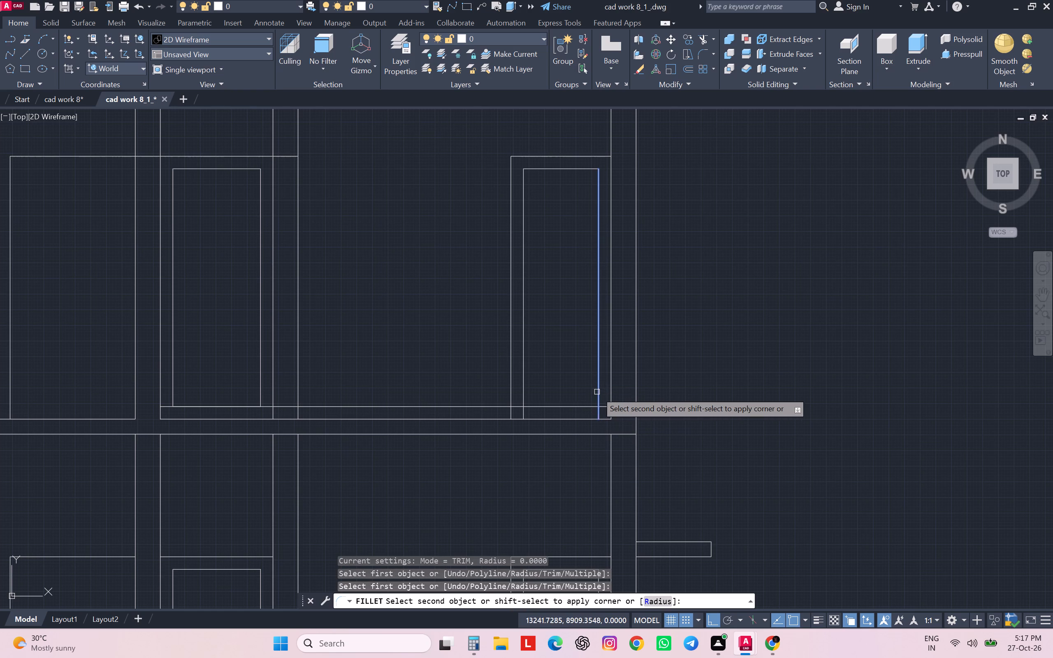
left_click(585, 406)
key("space")
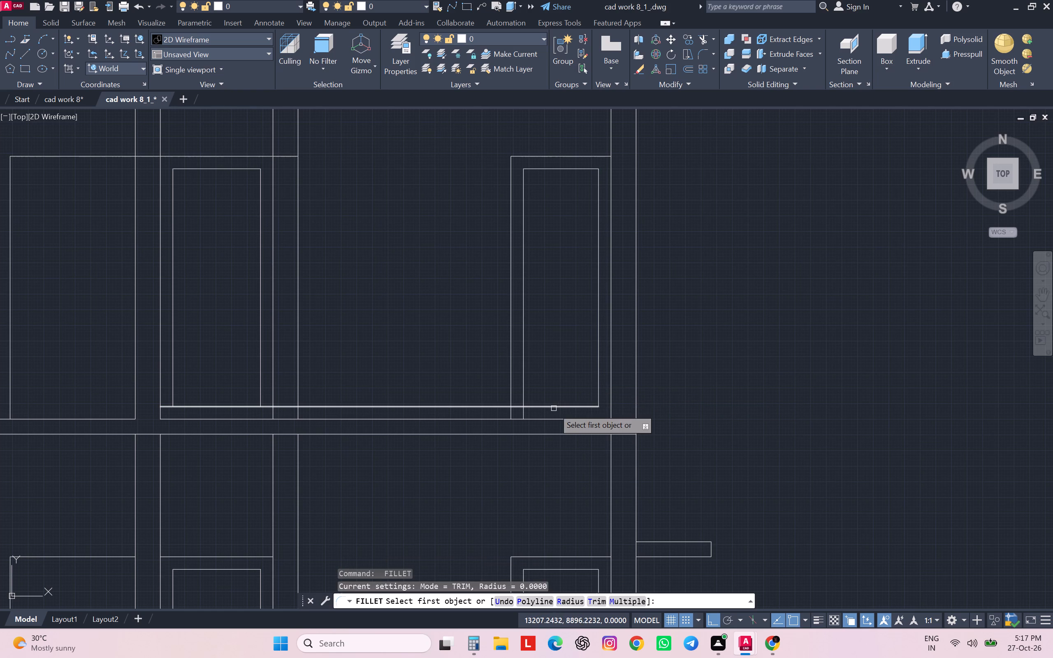
left_click(554, 407)
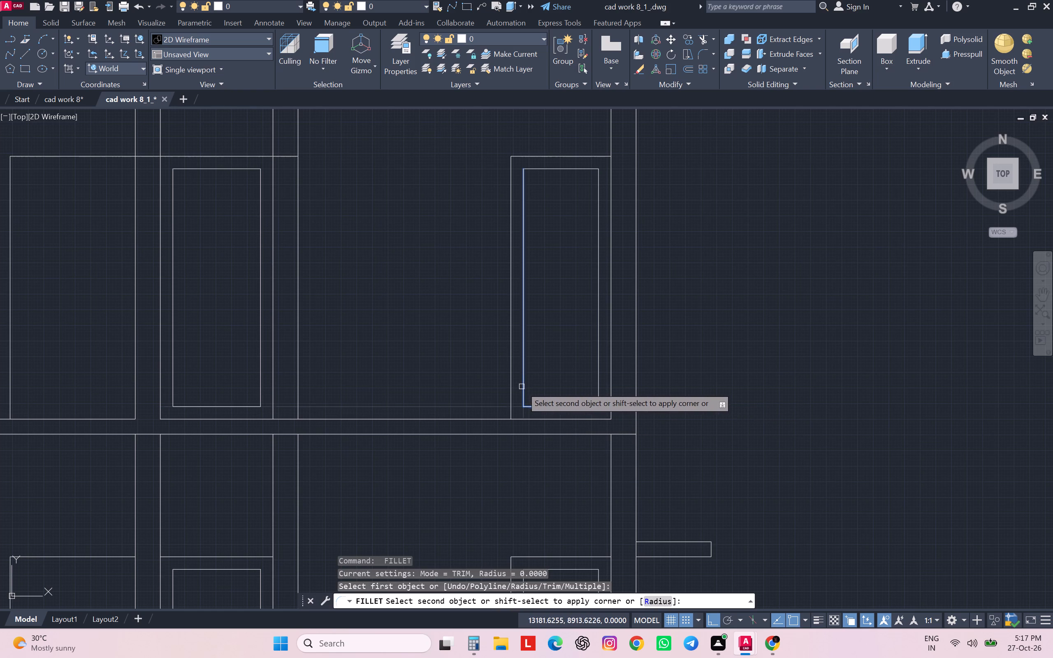
left_click(522, 387)
scroll(545, 341, "down", 5)
key("Escape")
key("Escape")
key("Escape")
key("Escape")
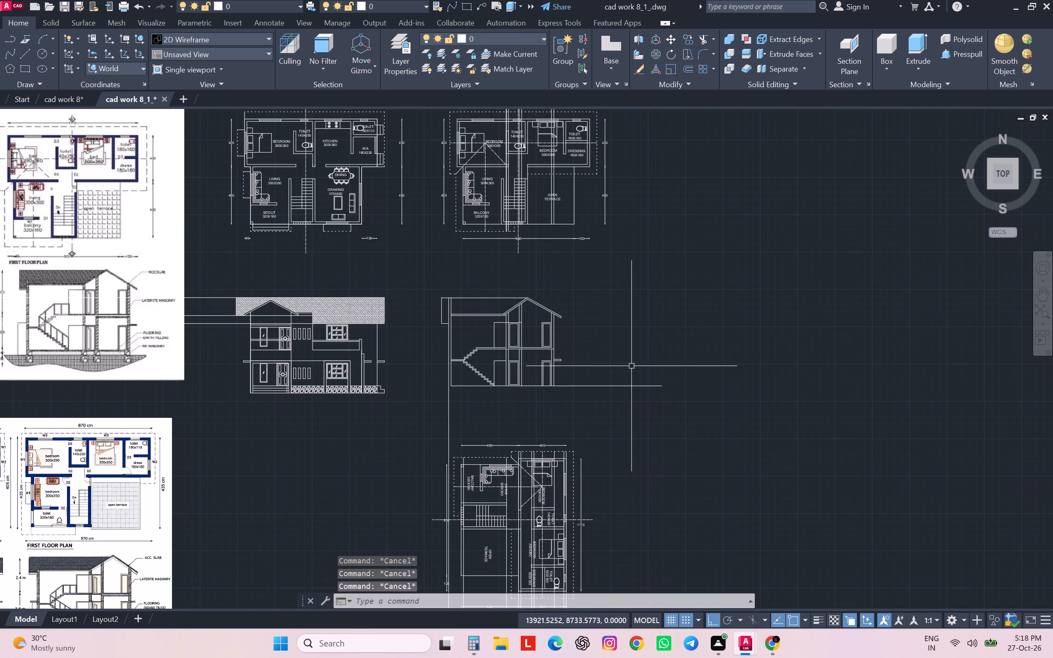
Offset the section's ground-floor line 10 units upward across the door frame beside the outer wall.
scroll(579, 386, "up", 2)
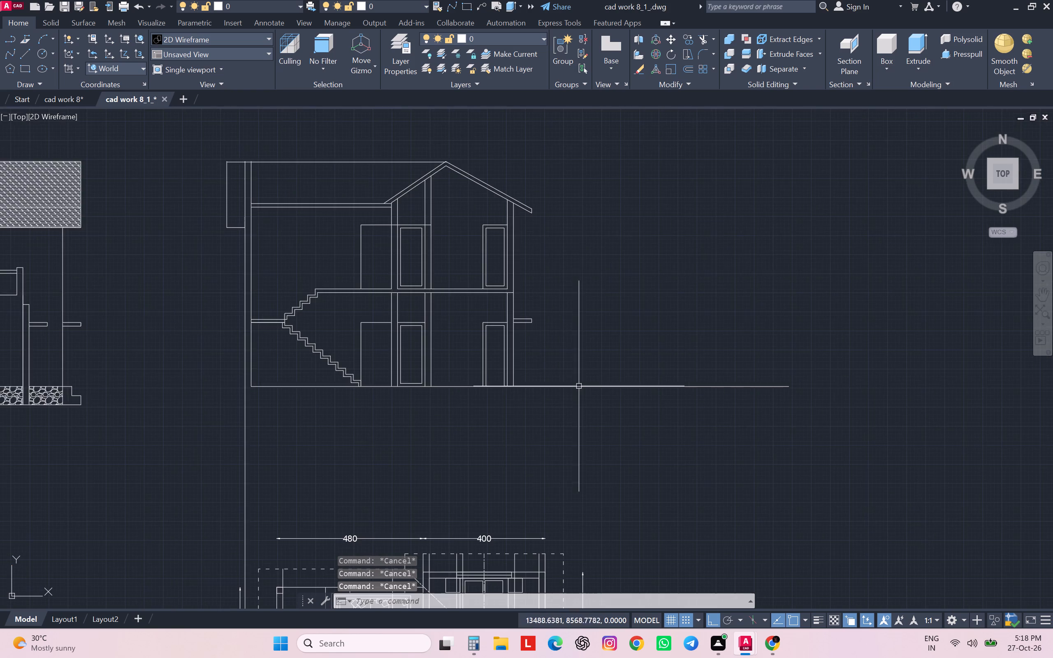
scroll(507, 393, "up", 1)
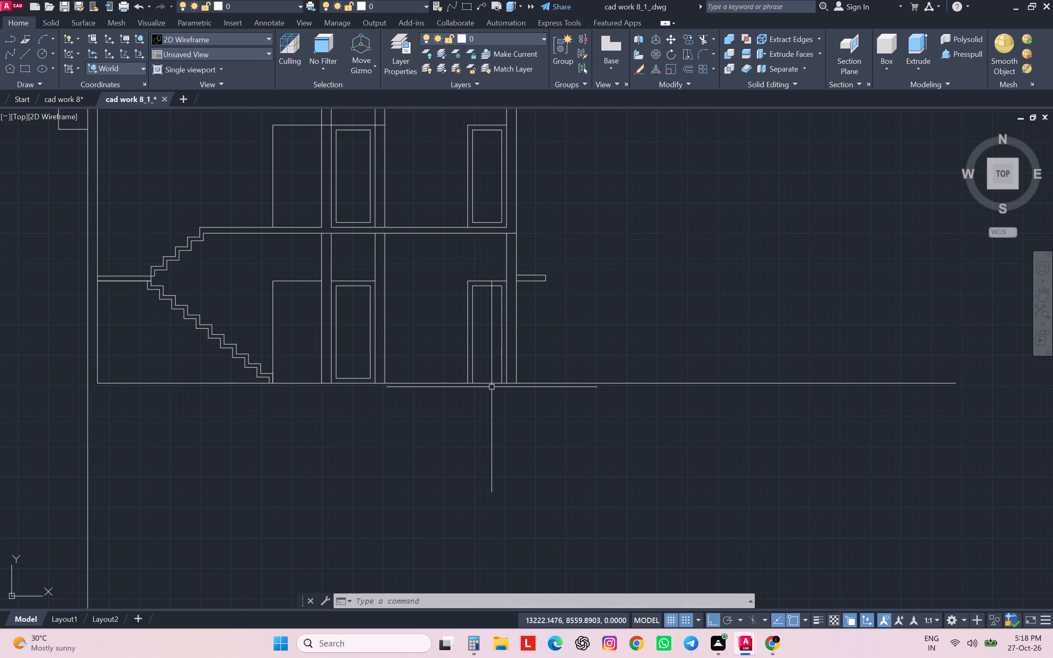
key("Escape")
key("Escape")
key("Escape")
key("o")
key("Return")
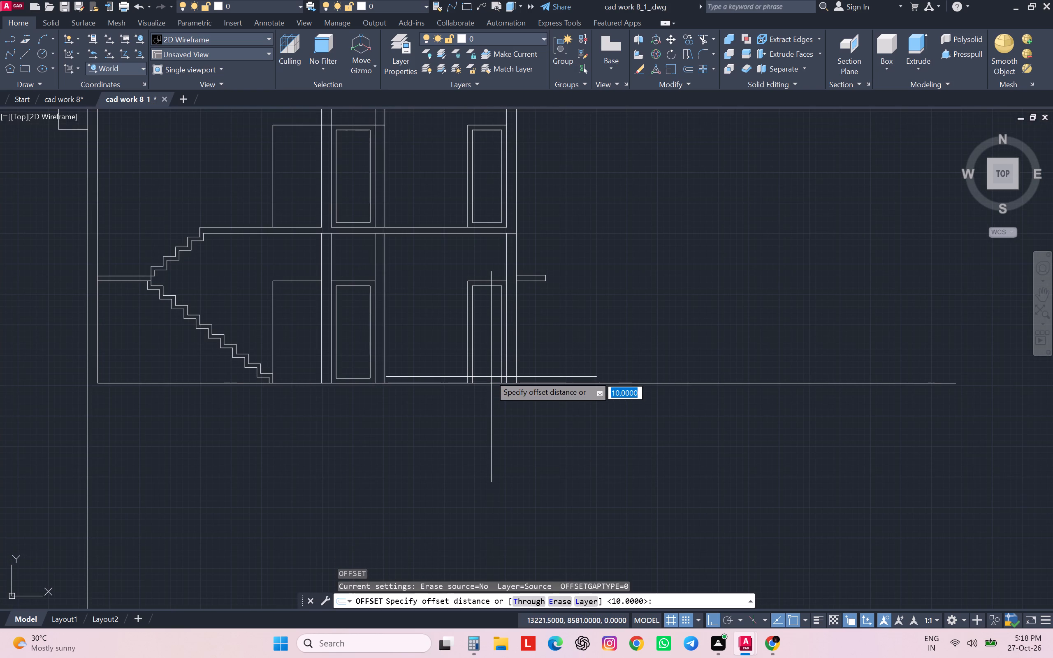
type("10")
key("Return")
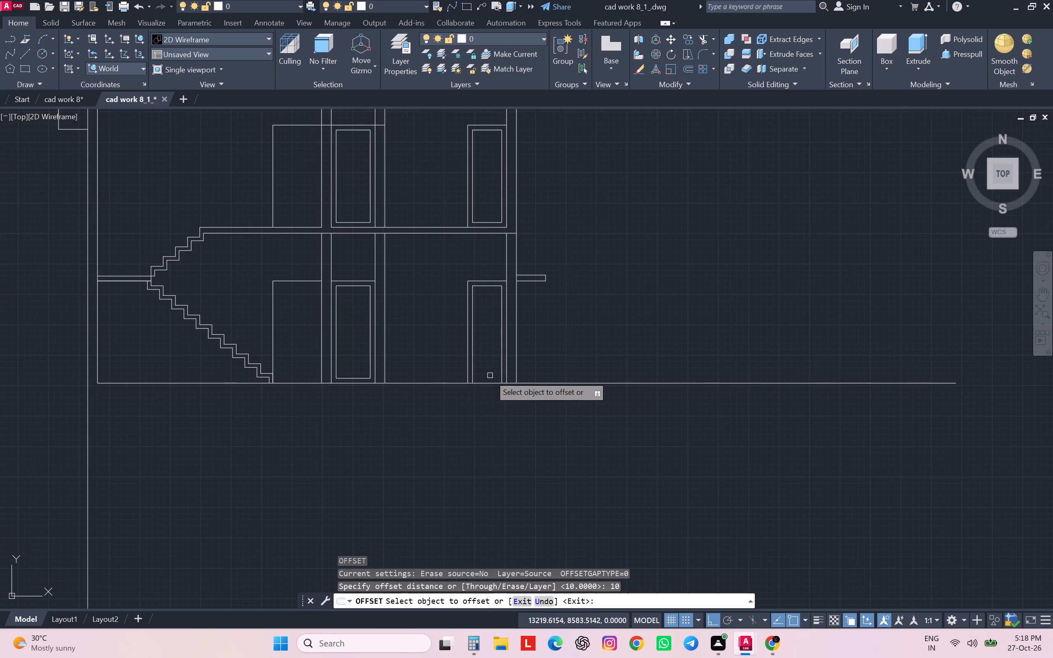
left_click(488, 386)
left_click(490, 383)
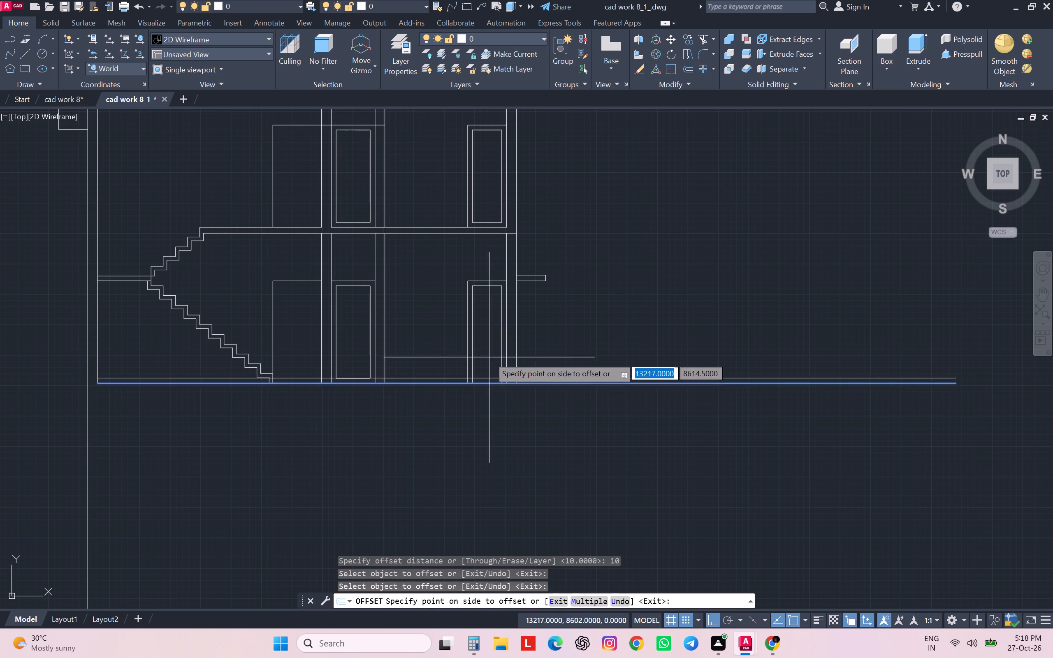
left_click(489, 347)
key("Escape")
key("Escape")
key("Escape")
key("Escape")
key("Escape")
Fillet both lower inner corners of the ground-floor door frame beside the outer wall, radius 0.
type("F")
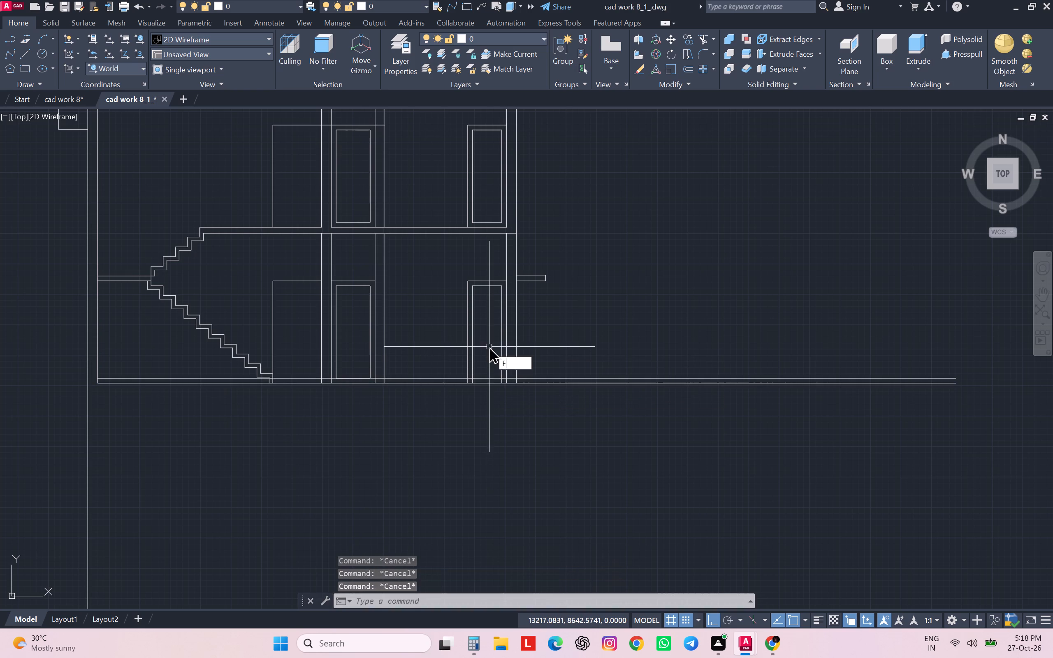
key("space")
scroll(489, 347, "up", 3)
left_click(533, 415)
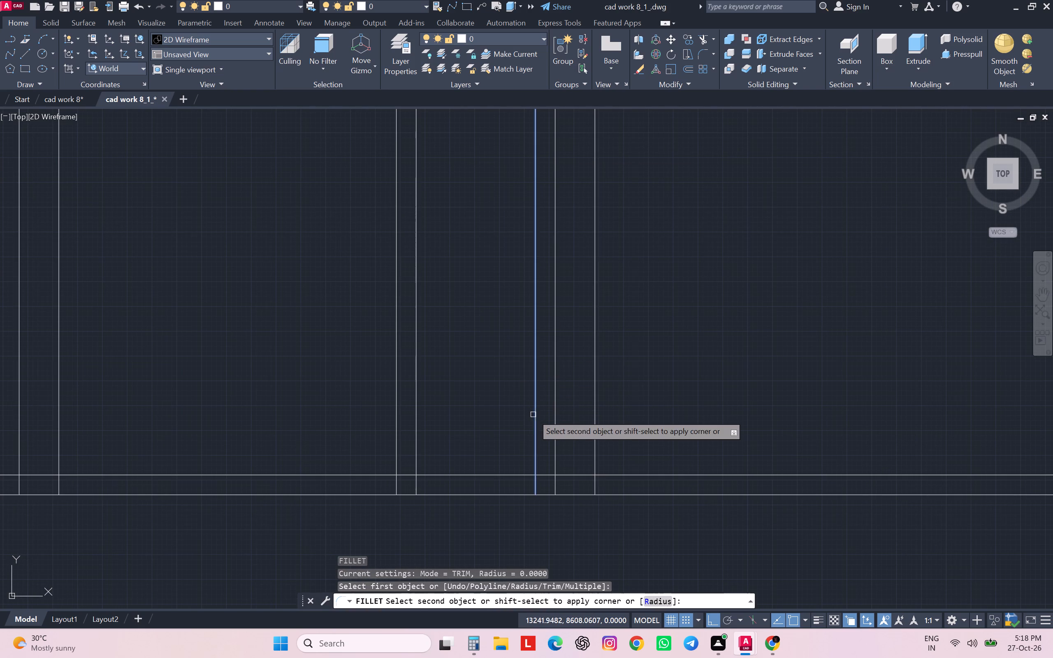
left_click(505, 474)
key("space")
left_click(505, 474)
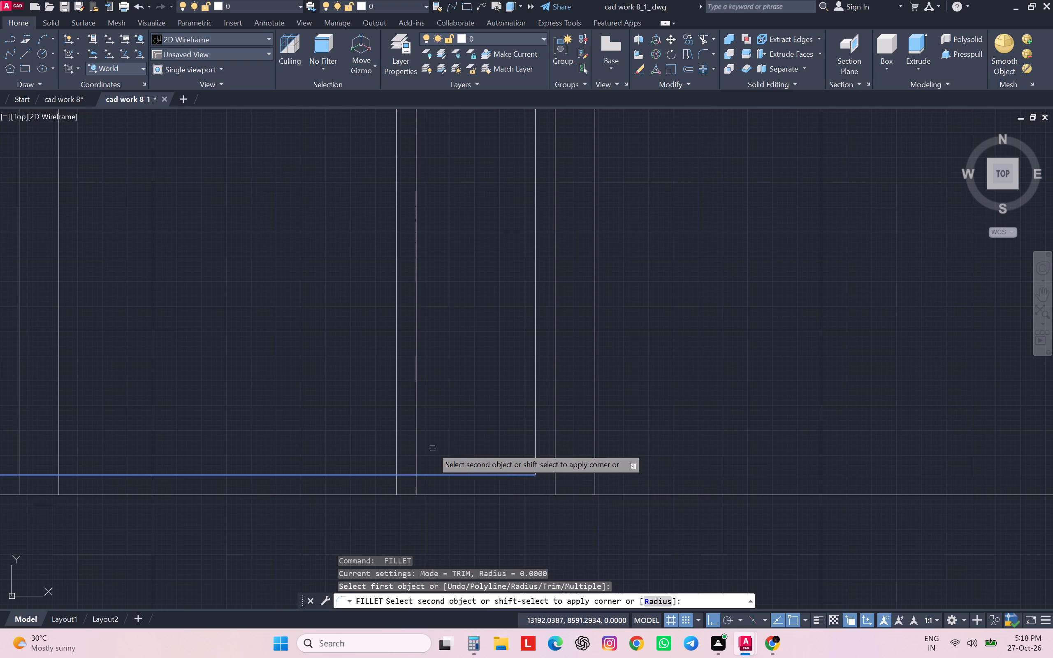
left_click(418, 447)
key("Escape")
scroll(490, 413, "down", 3)
scroll(683, 460, "down", 1)
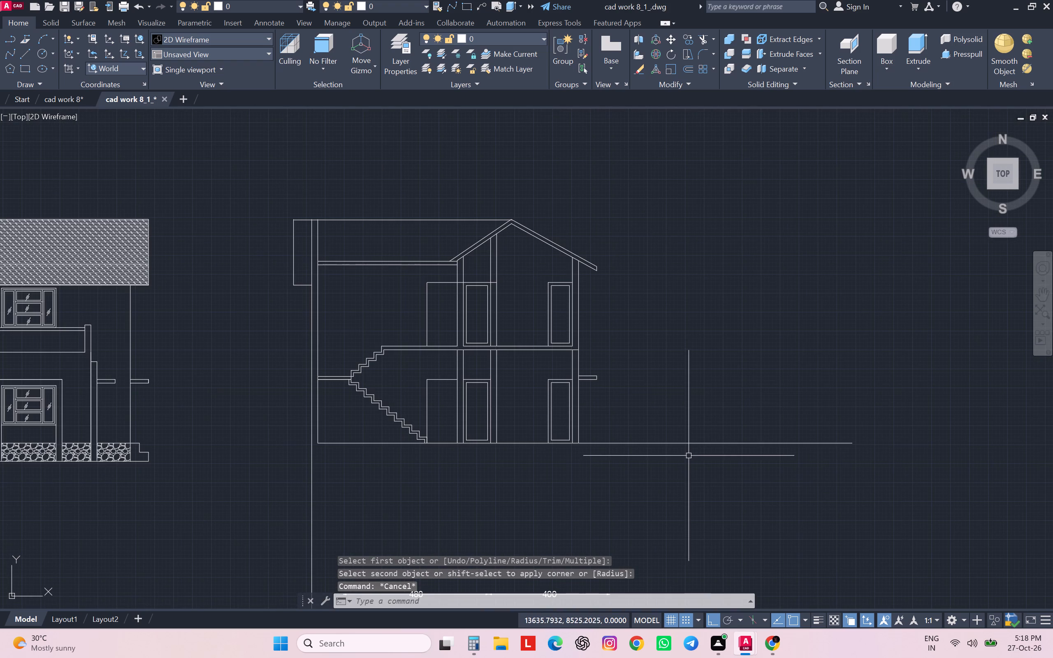
Examine the flooring, earth filling and RR masonry footings below the ground floor in the reference section.
scroll(708, 368, "down", 3)
scroll(698, 391, "up", 1)
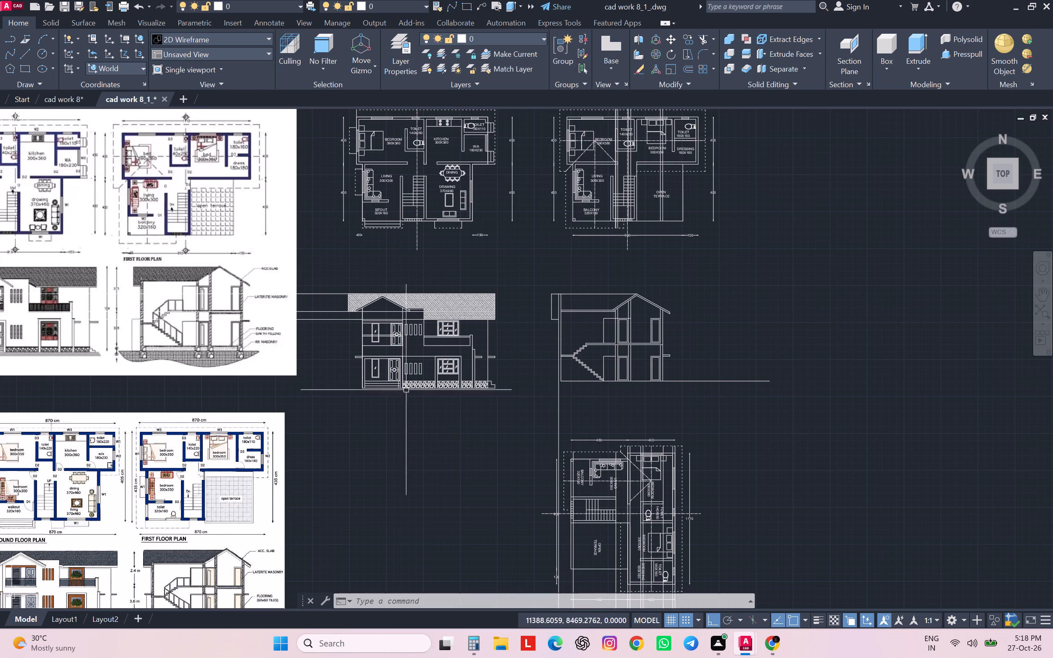
scroll(142, 356, "up", 3)
scroll(205, 322, "up", 1)
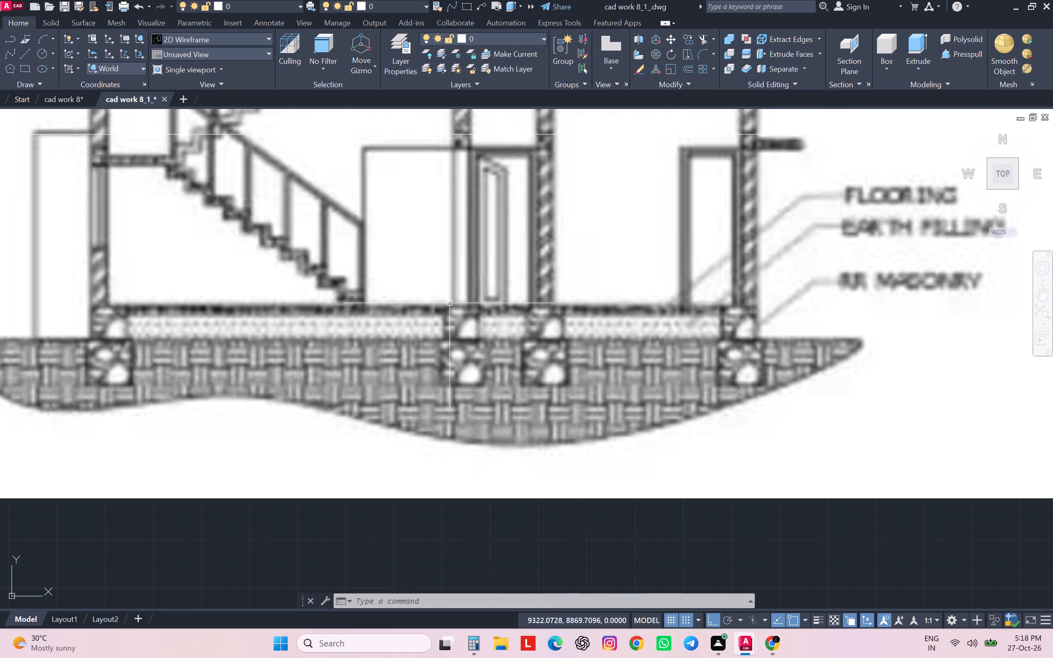
scroll(450, 303, "down", 1)
scroll(450, 303, "up", 1)
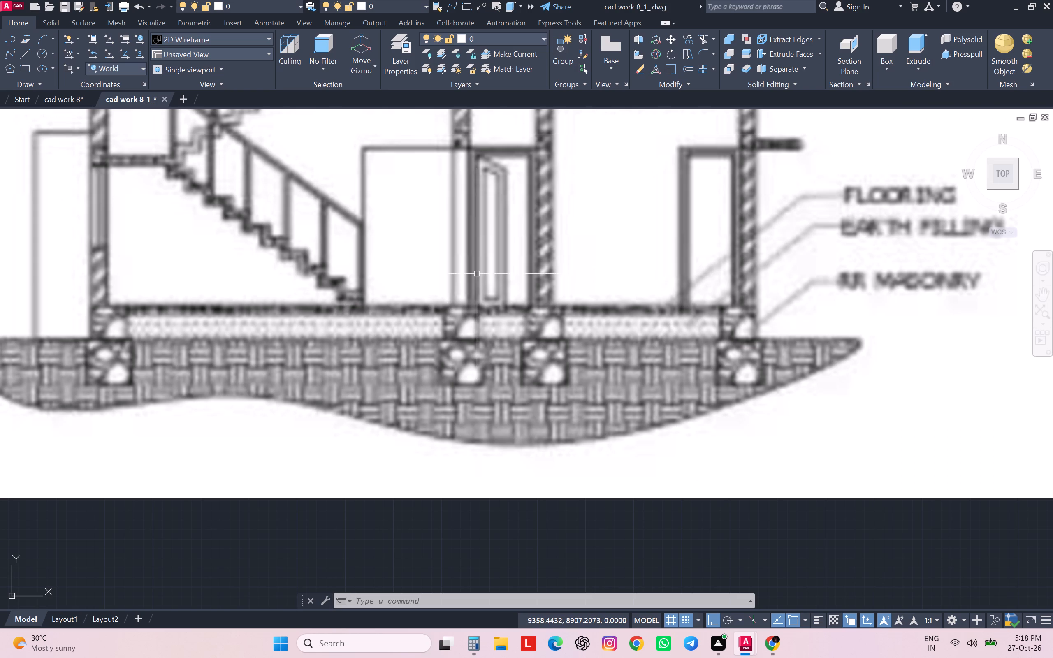
scroll(477, 274, "down", 3)
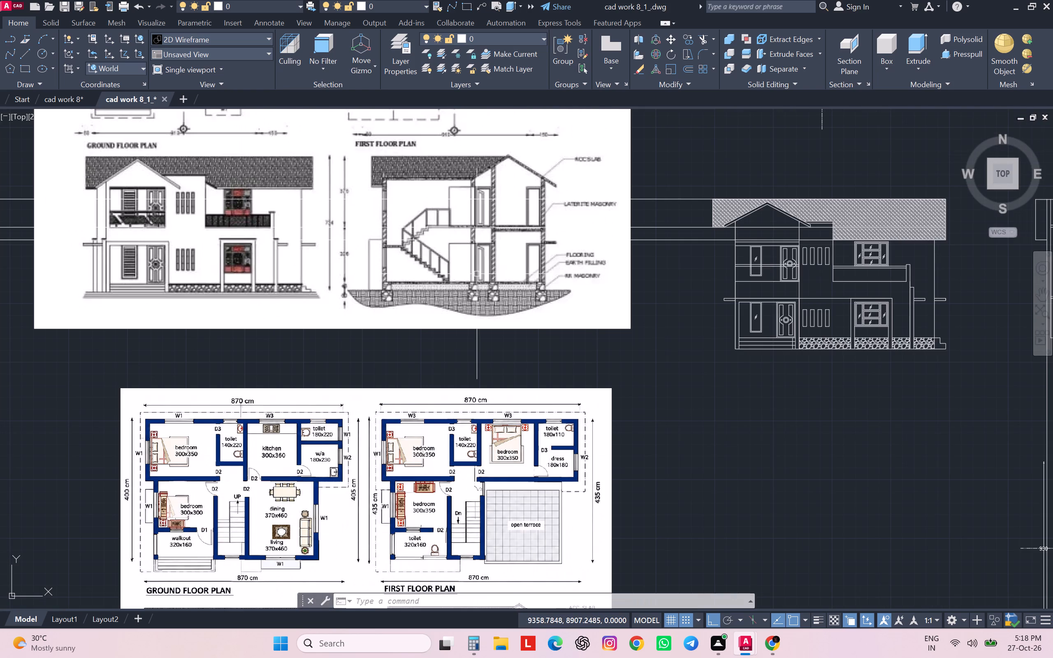
middle_click_drag(894, 389, 618, 380)
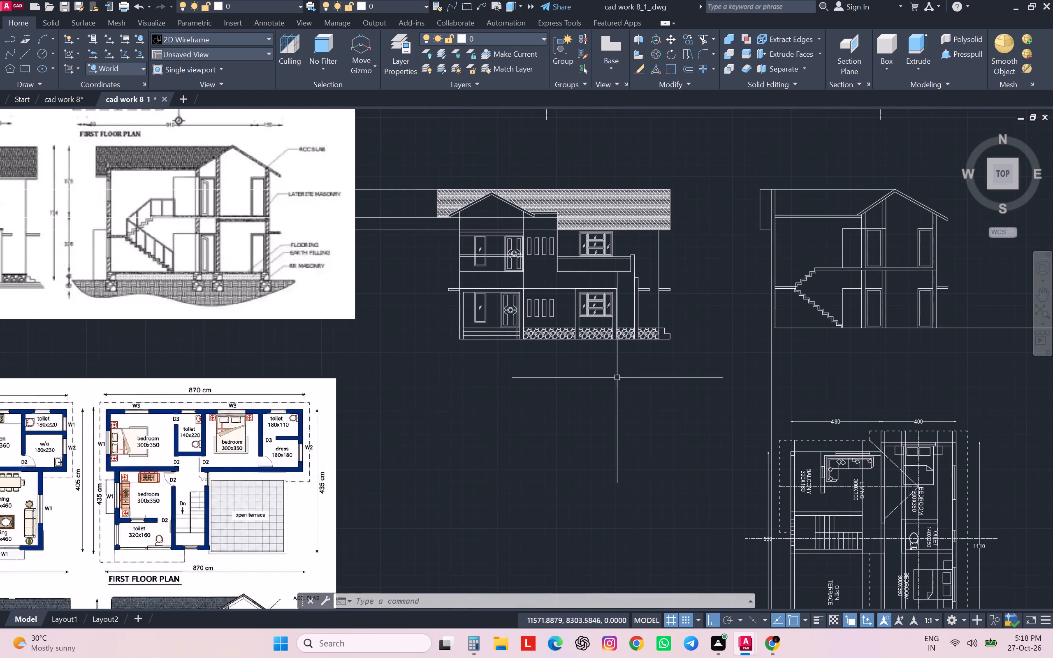
Offset the section's ground-floor line 10 units downward for the flooring thickness.
scroll(774, 378, "down", 1)
scroll(772, 375, "up", 1)
scroll(864, 333, "up", 3)
left_click(646, 320)
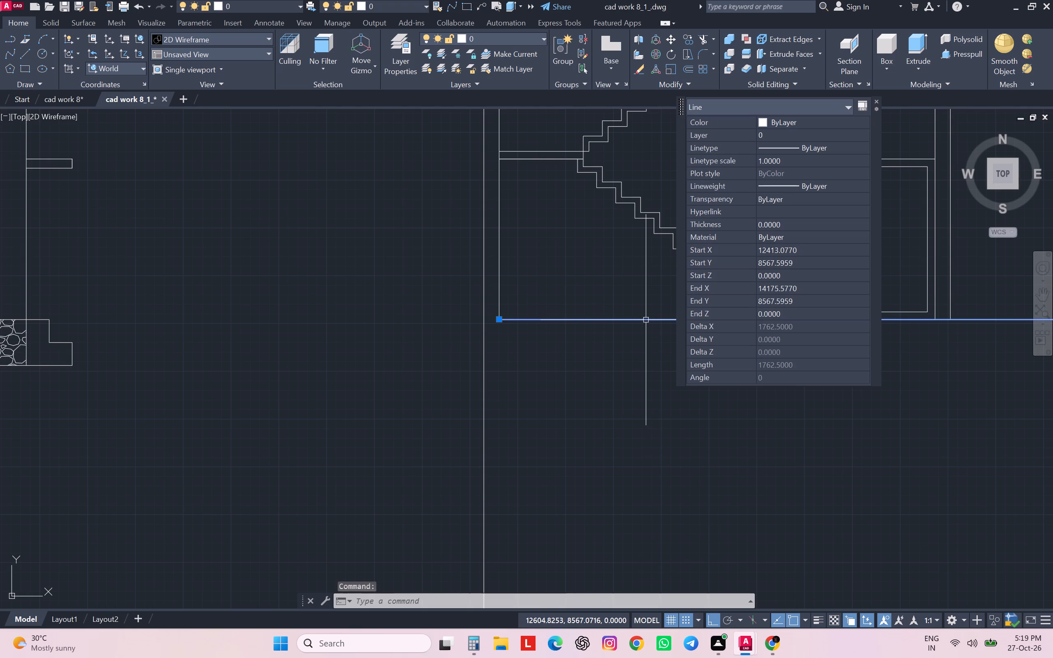
key("o")
key("Return")
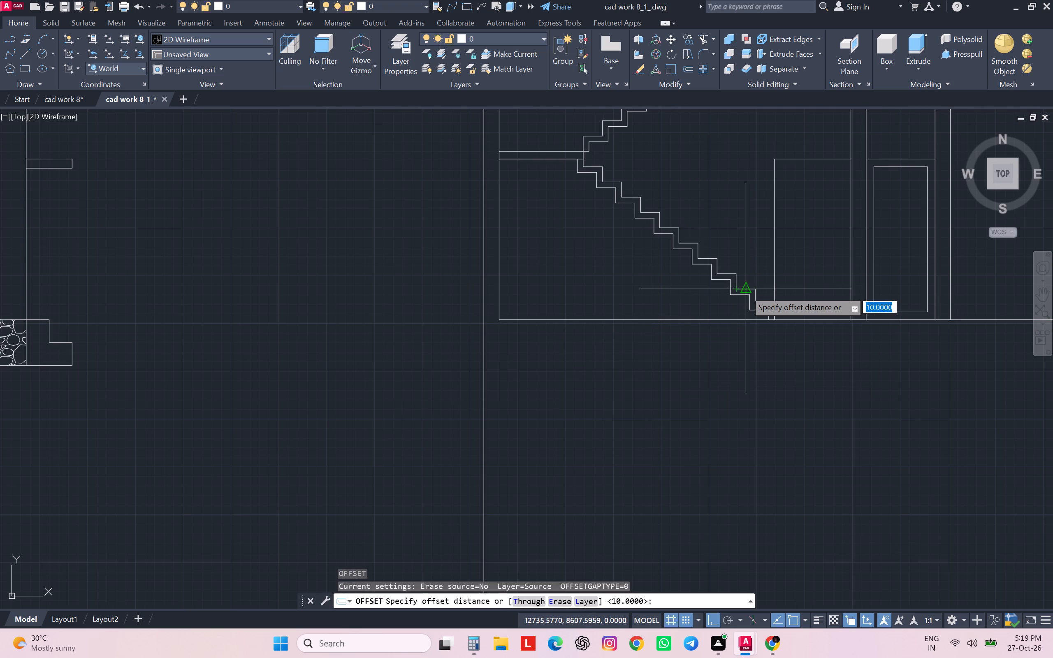
key("1")
key("0")
key("Return")
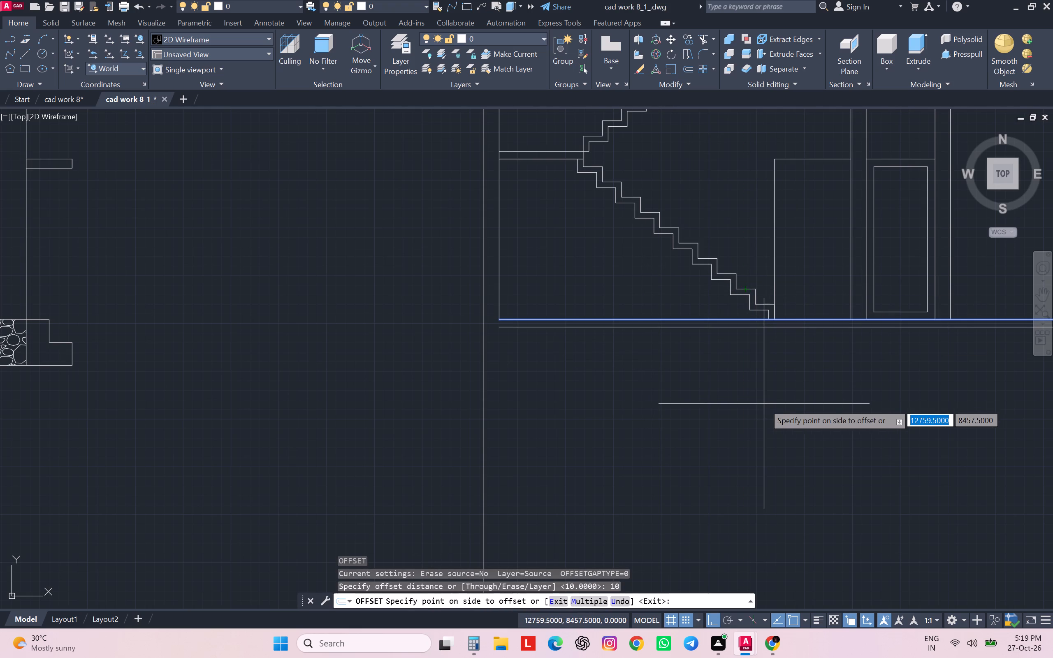
left_click(764, 404)
left_click(744, 329)
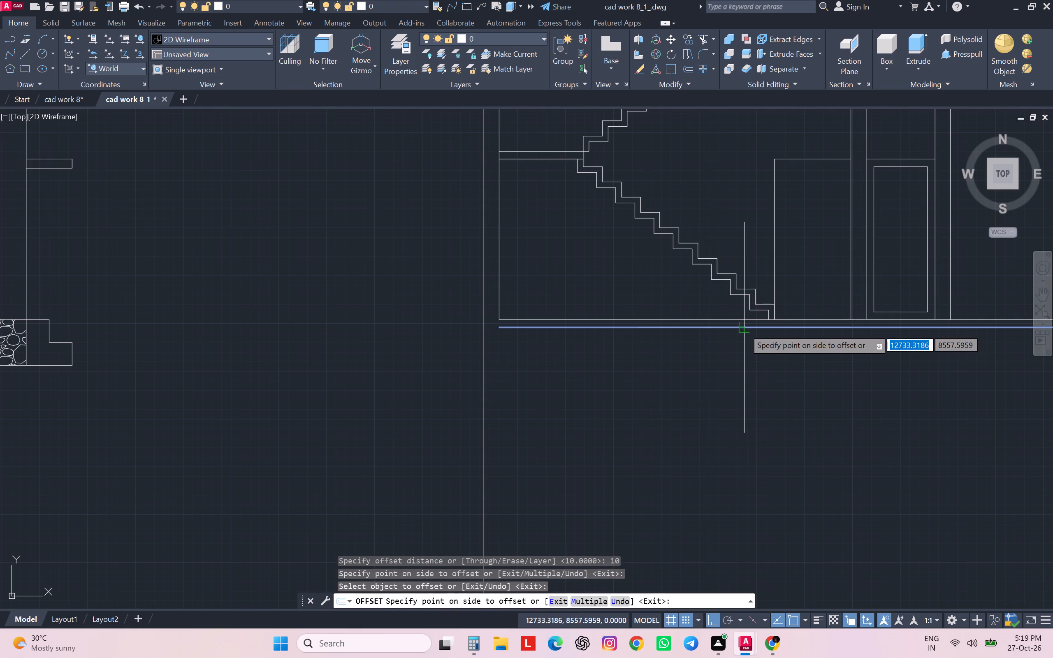
key("Escape")
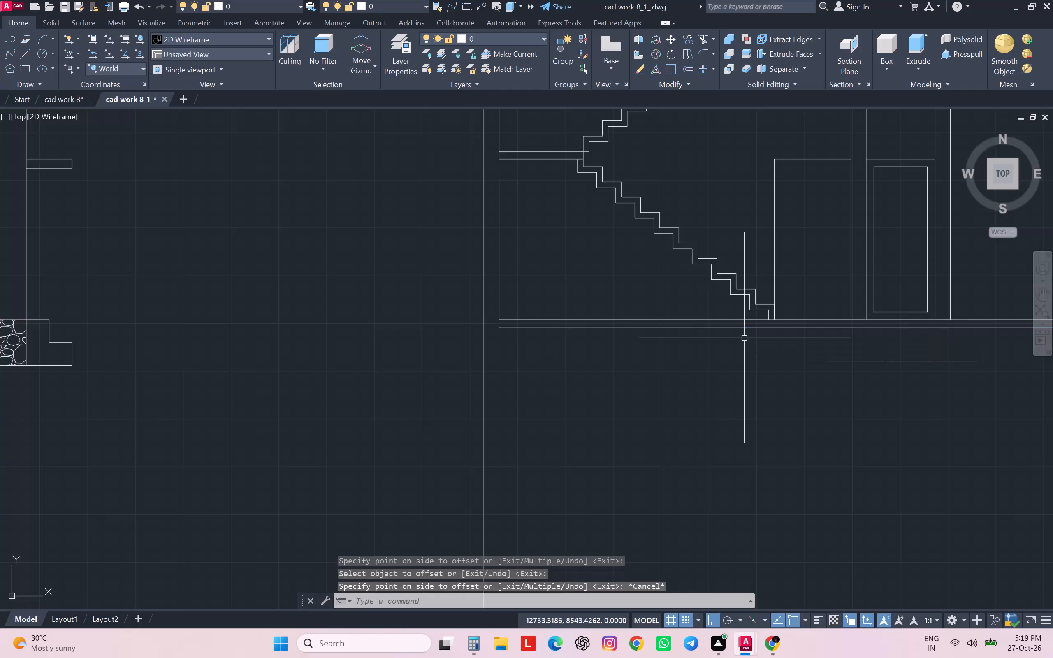
key("Escape")
key("Escape")
key("Escape")
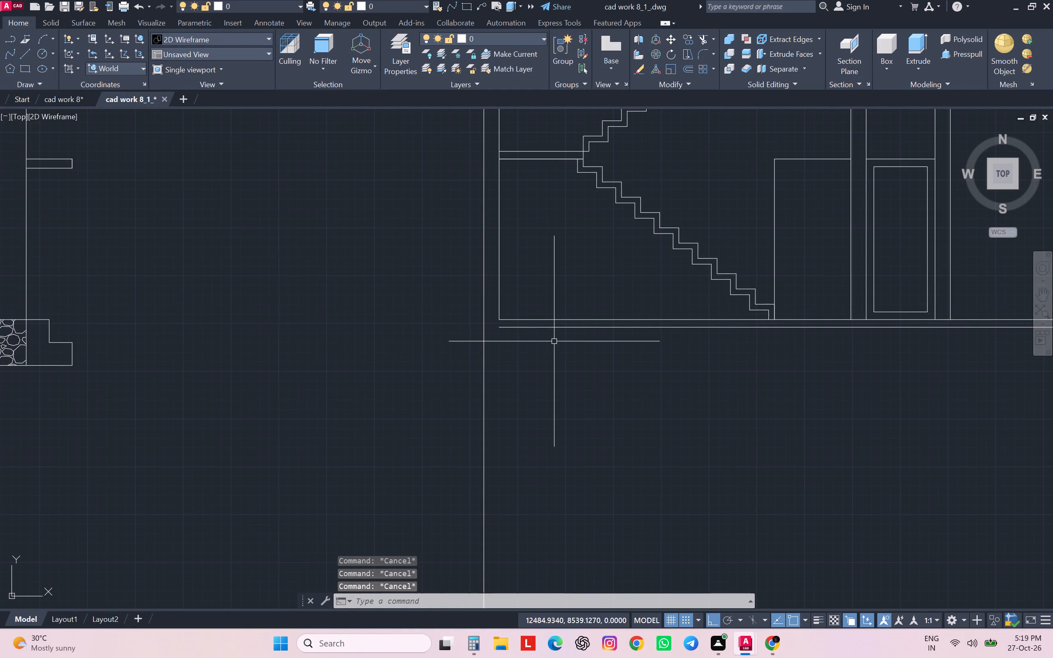
Extend the flooring's lower line to the outer face of the wall on the stair side.
type("EX")
key("space")
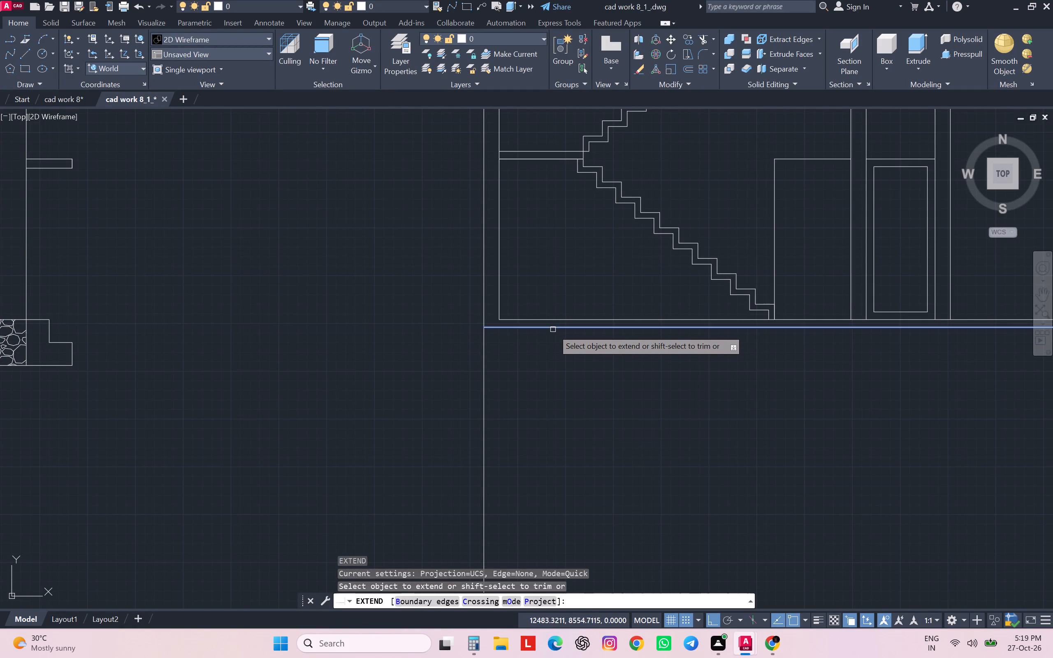
left_click(552, 329)
scroll(547, 328, "down", 2)
key("Escape")
key("Escape")
key("Escape")
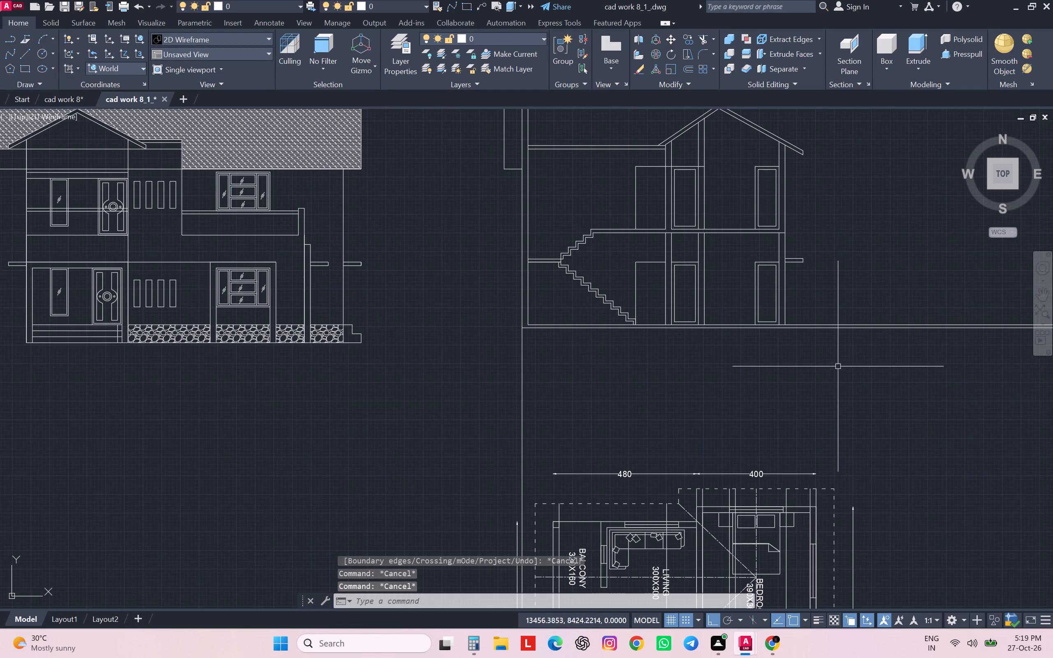
Extend the outer face of the wall on the sunshade side down to the flooring's lower line.
key("space")
scroll(789, 304, "up", 4)
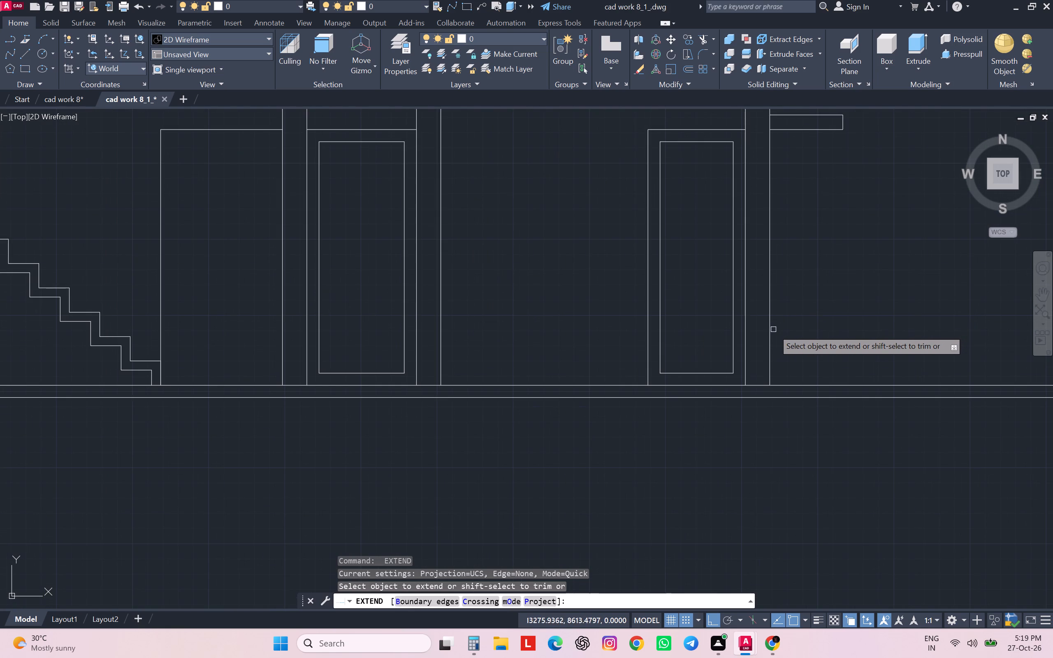
left_click(771, 332)
scroll(771, 332, "down", 1)
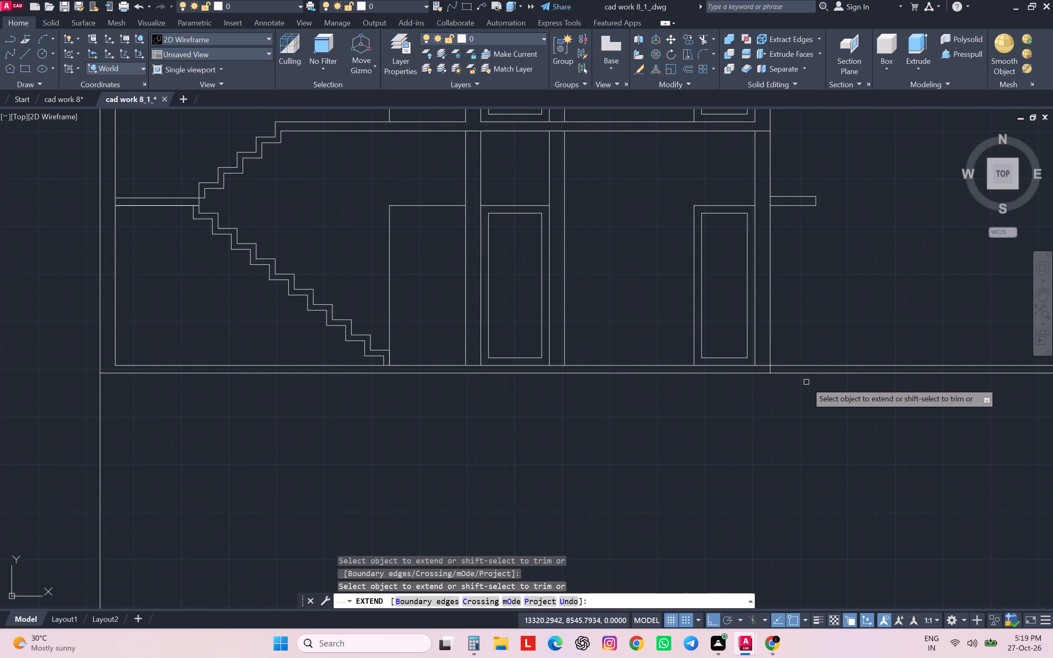
key("Escape")
key("Escape")
key("Escape")
key("Escape")
key("Escape")
Trim both ground-floor flooring lines beyond the outer wall on the sunshade side.
type("TR")
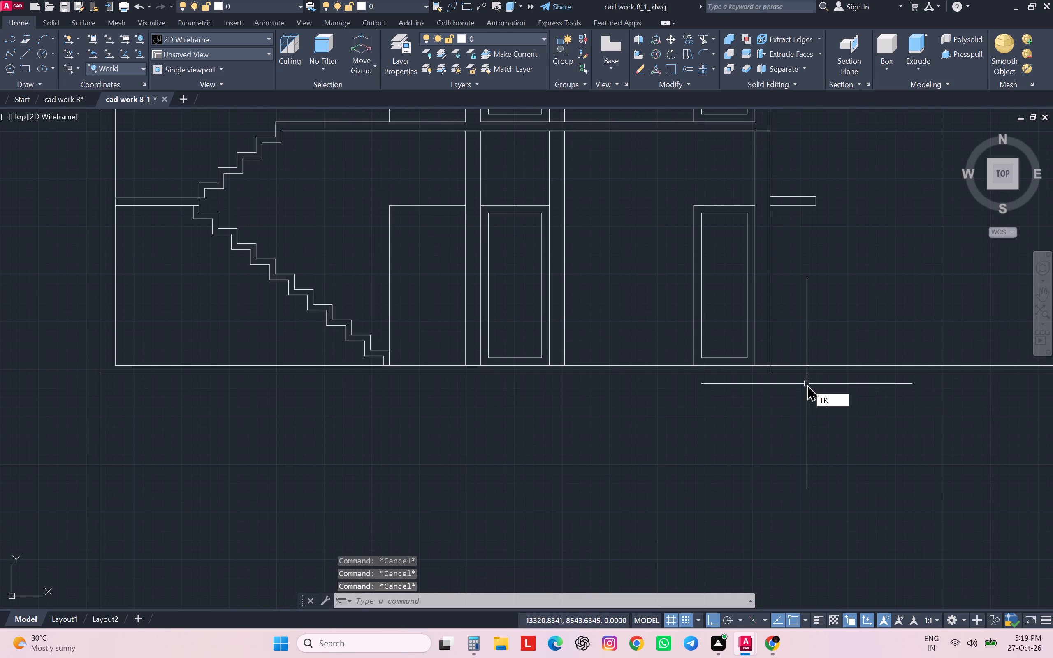
key("space")
left_click(827, 346)
left_click(815, 405)
scroll(815, 401, "down", 2)
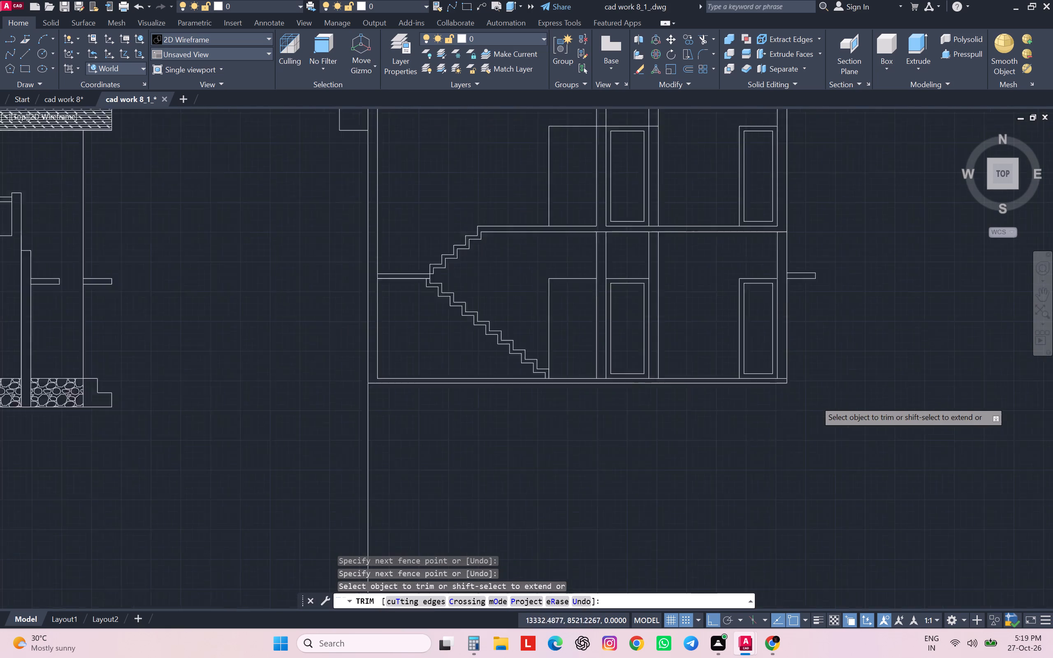
scroll(815, 401, "down", 1)
middle_click_drag(757, 421, 843, 379)
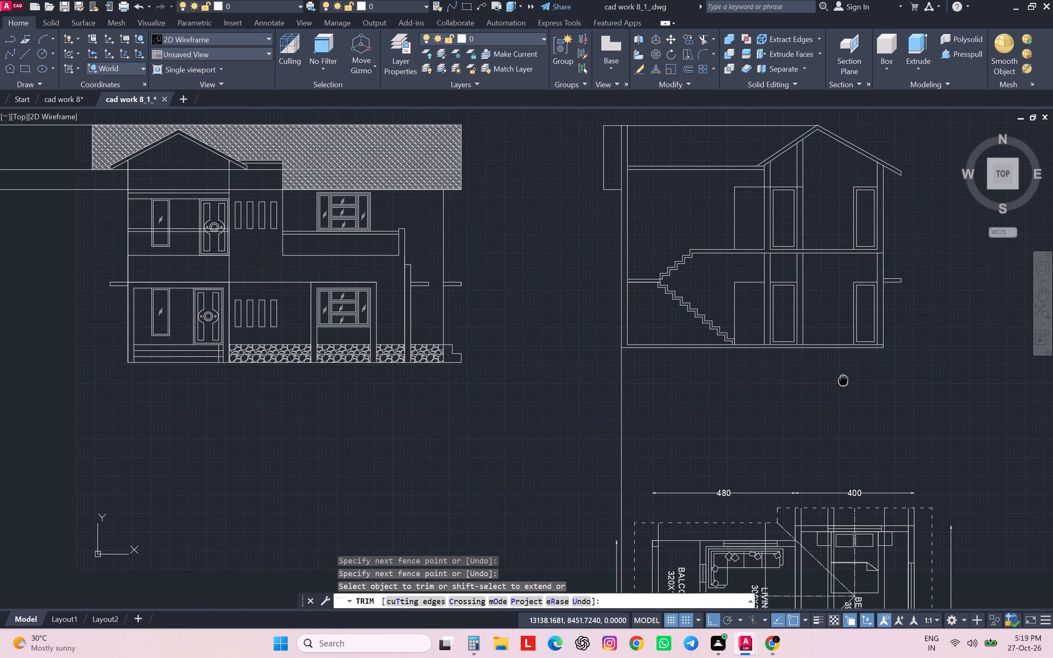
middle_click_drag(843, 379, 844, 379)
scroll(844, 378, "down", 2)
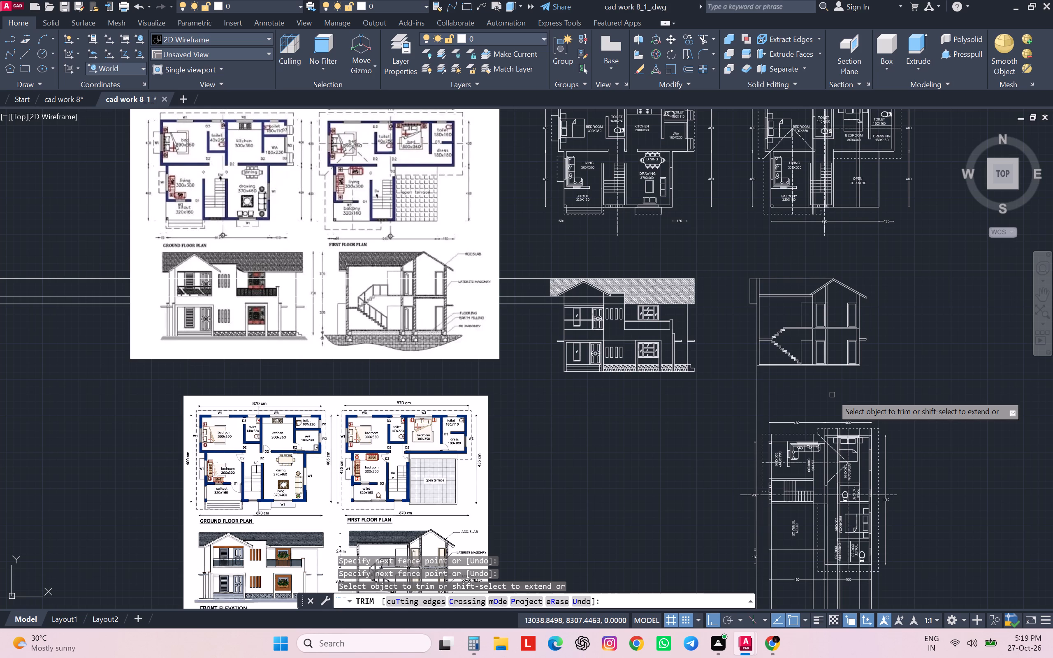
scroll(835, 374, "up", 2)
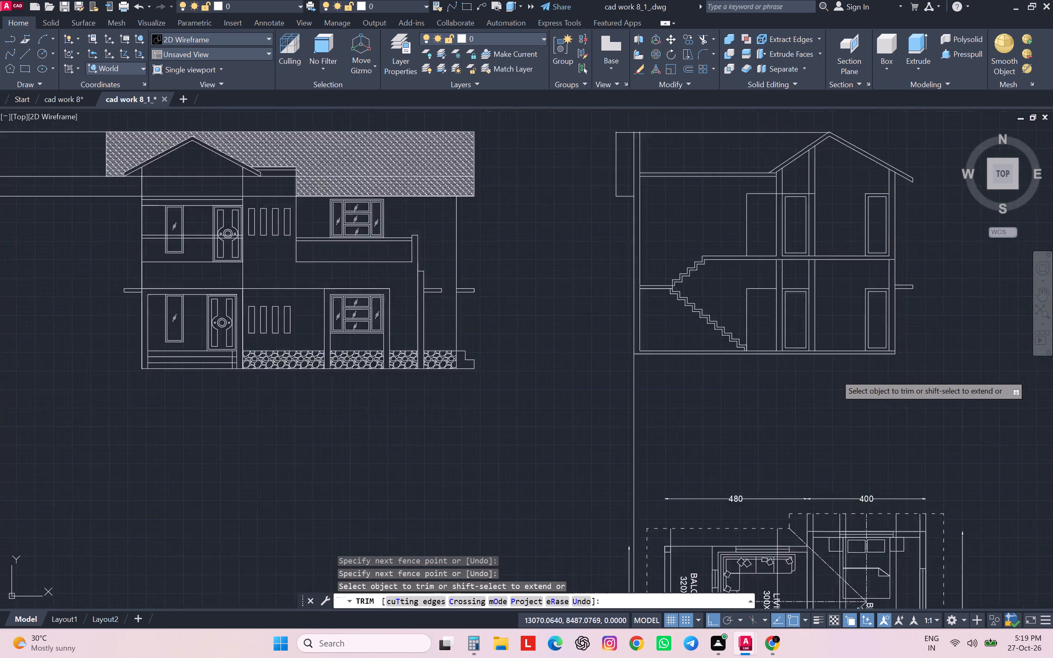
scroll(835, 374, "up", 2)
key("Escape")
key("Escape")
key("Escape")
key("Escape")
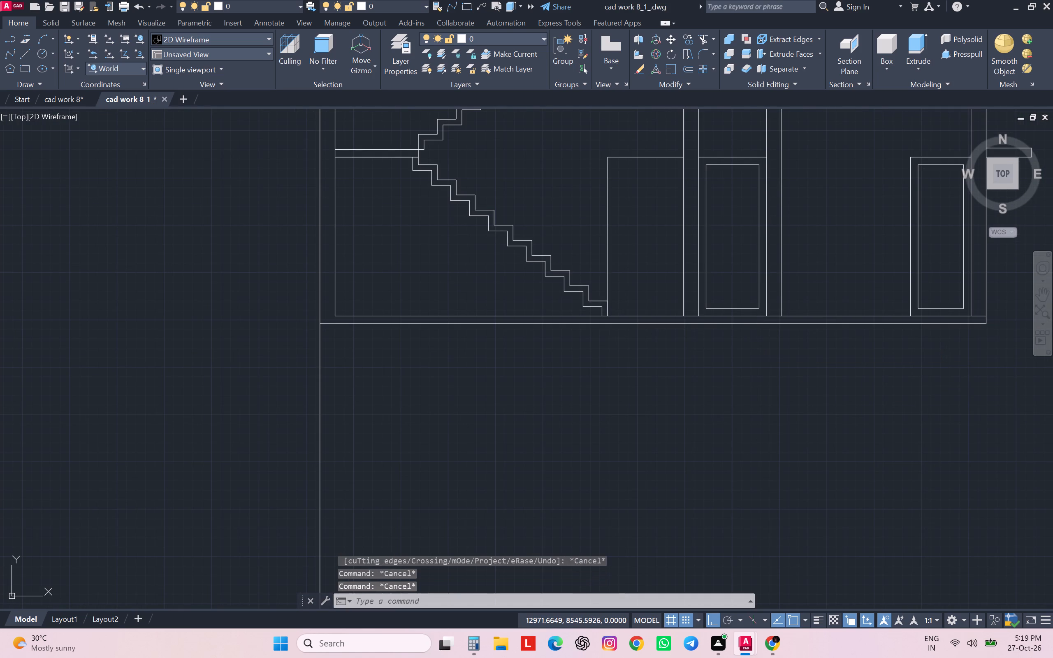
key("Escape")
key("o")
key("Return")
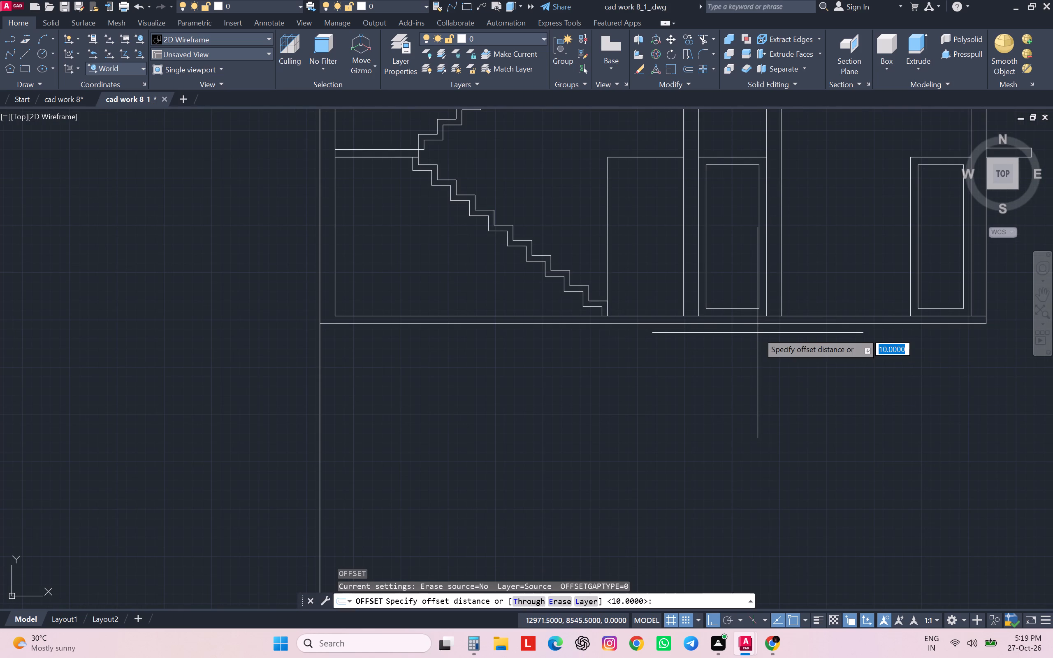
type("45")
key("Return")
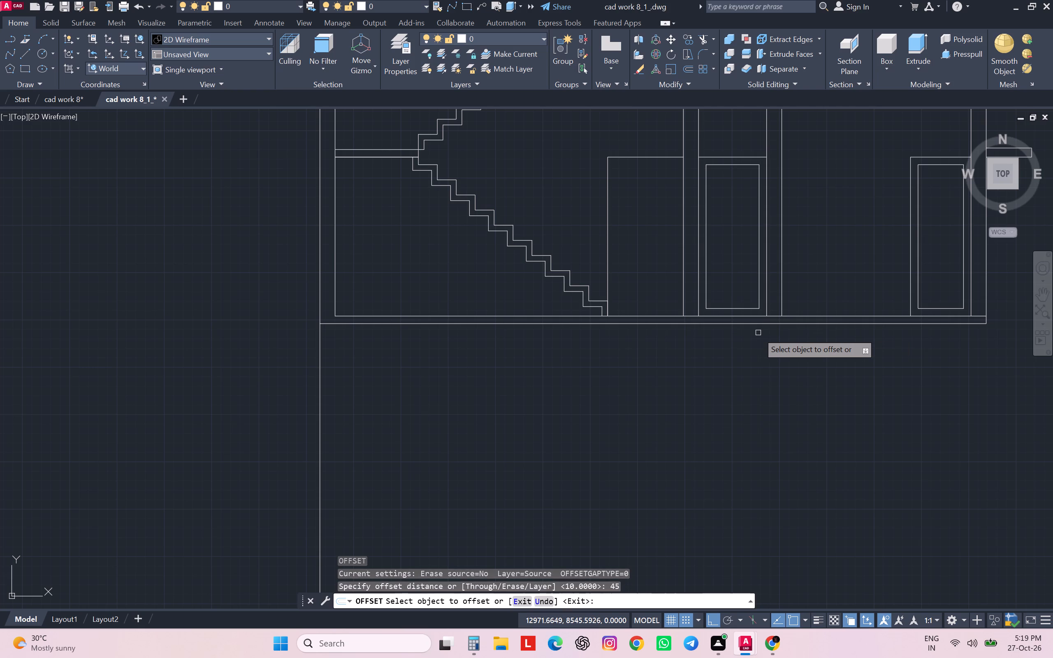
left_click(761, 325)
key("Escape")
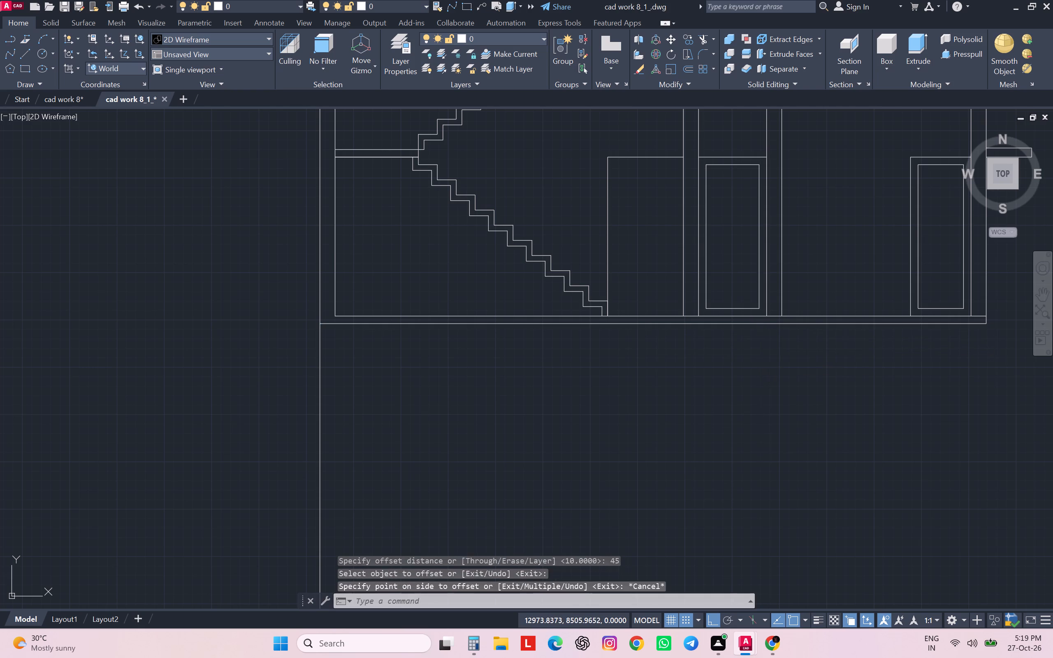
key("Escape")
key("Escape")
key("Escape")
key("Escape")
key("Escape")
Offset the lower line of the section's ground-floor flooring 35 units downward.
key("o")
key("Return")
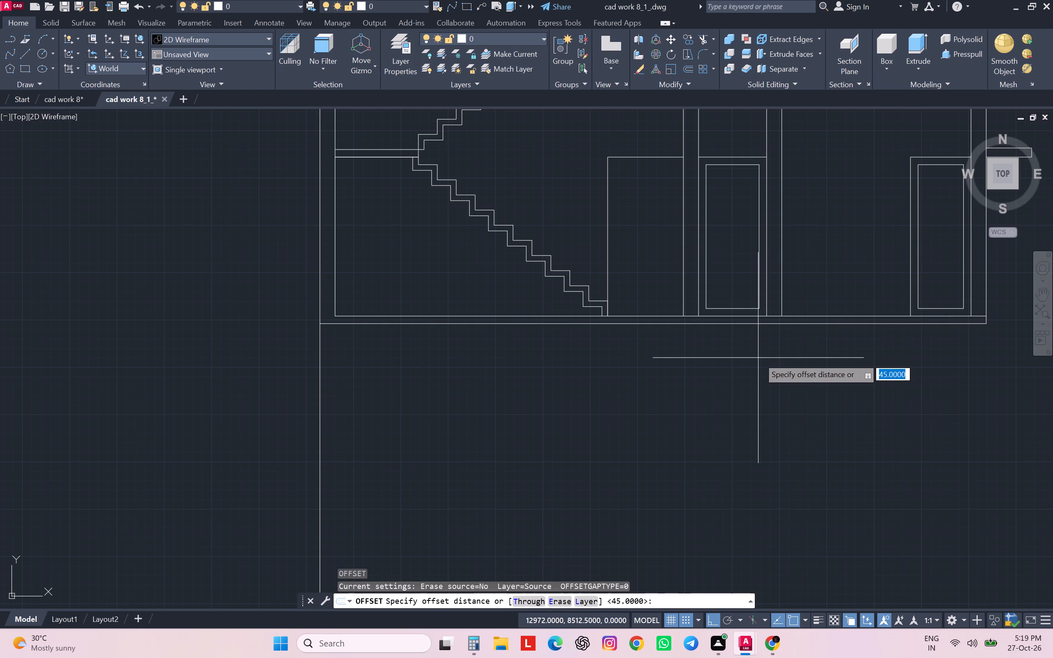
key("3")
key("5")
key("Return")
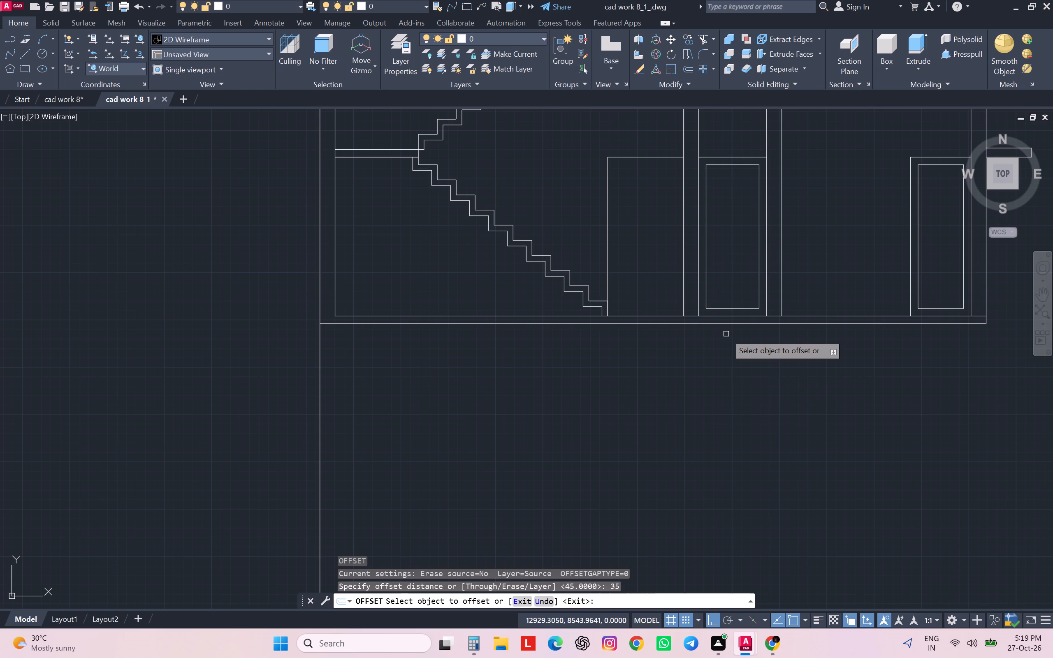
left_click(724, 323)
left_click(718, 423)
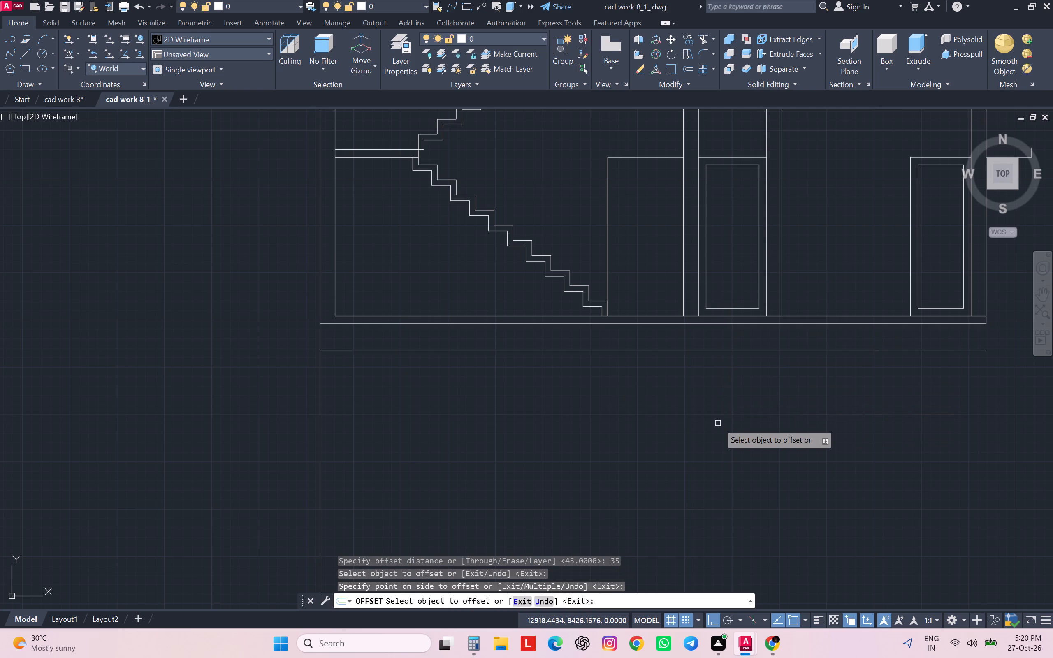
scroll(718, 423, "down", 2)
key("Escape")
key("Escape")
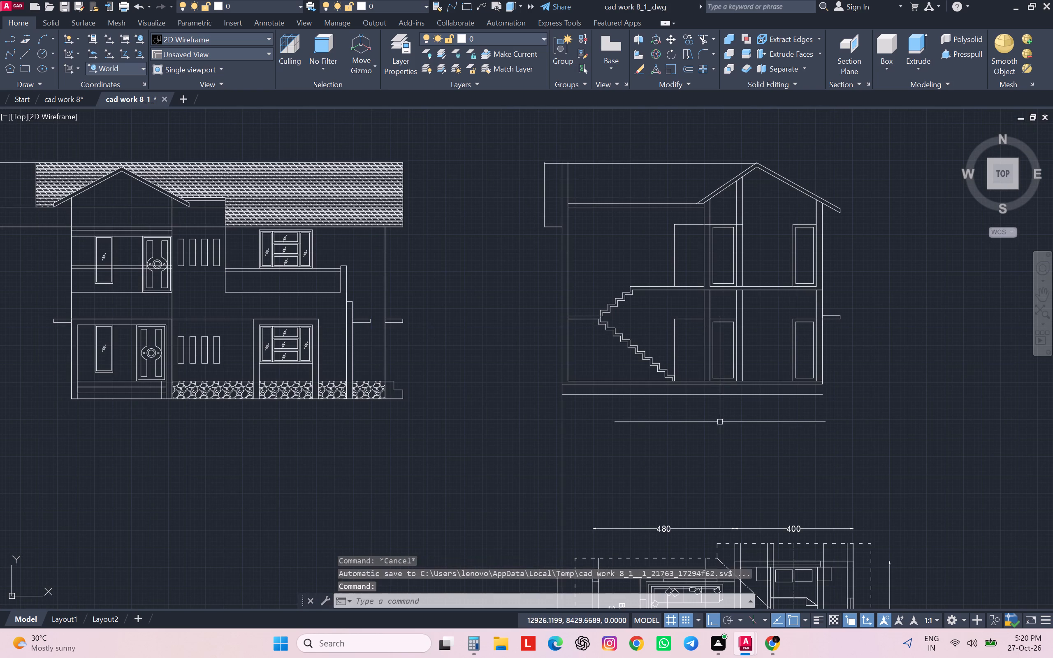
key("Escape")
key("Escape")
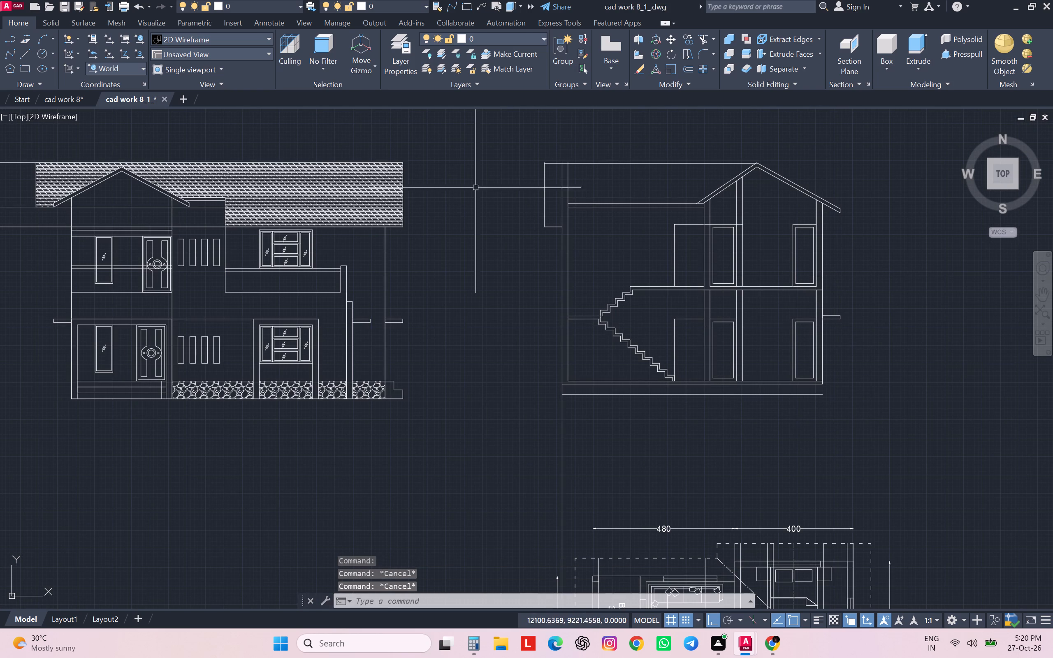
Open the drawing cadd work 5 and examine the foundation layers and dimensions in its section.
left_click(12, 1)
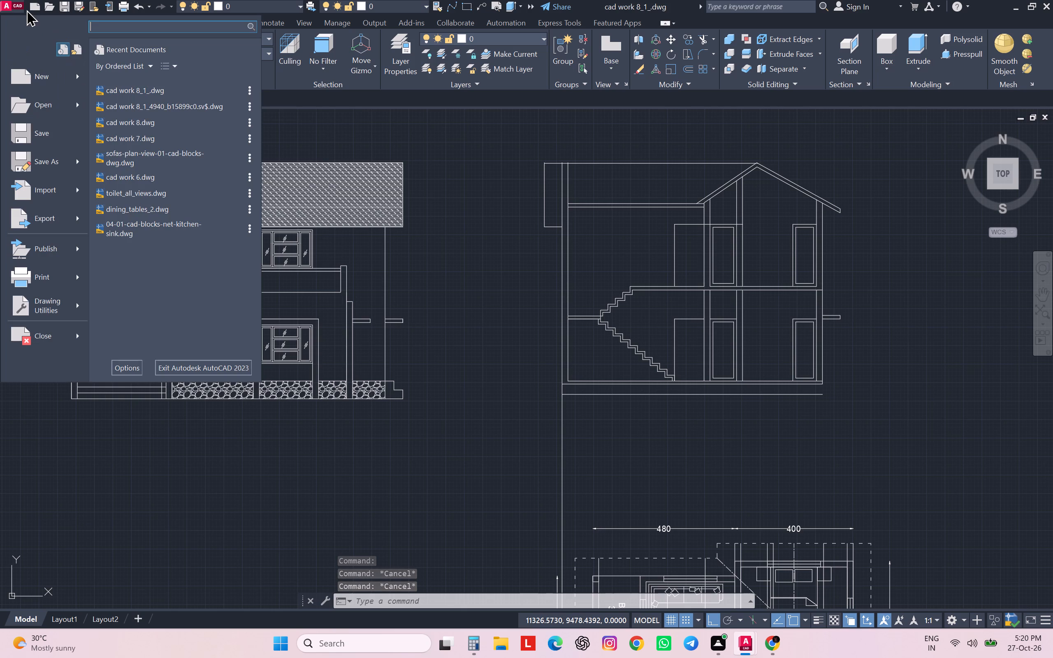
left_click(35, 110)
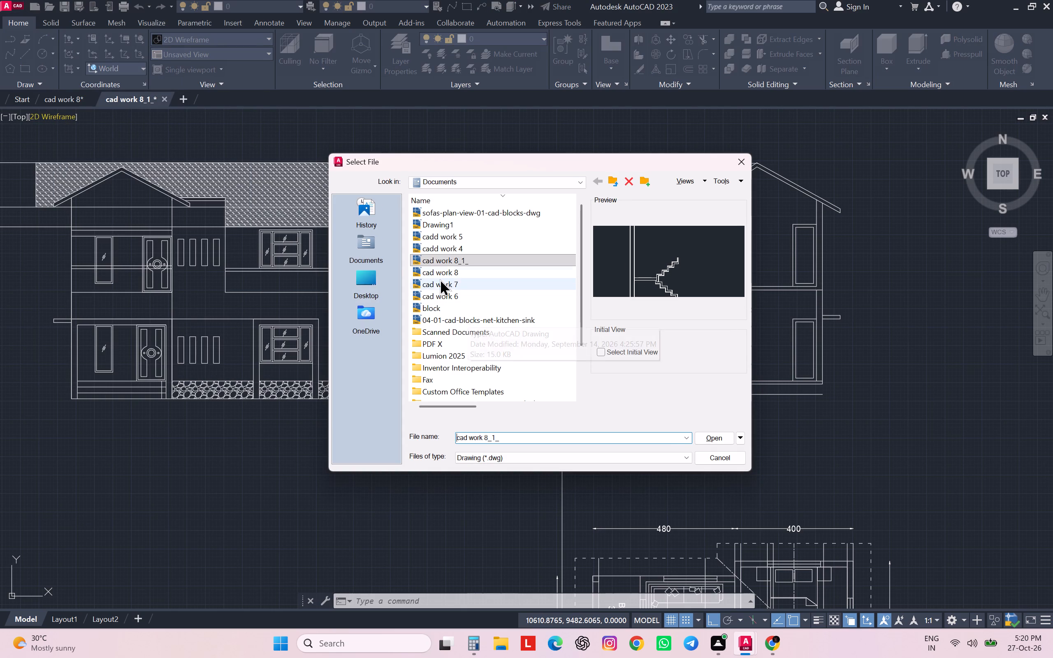
left_click(452, 272)
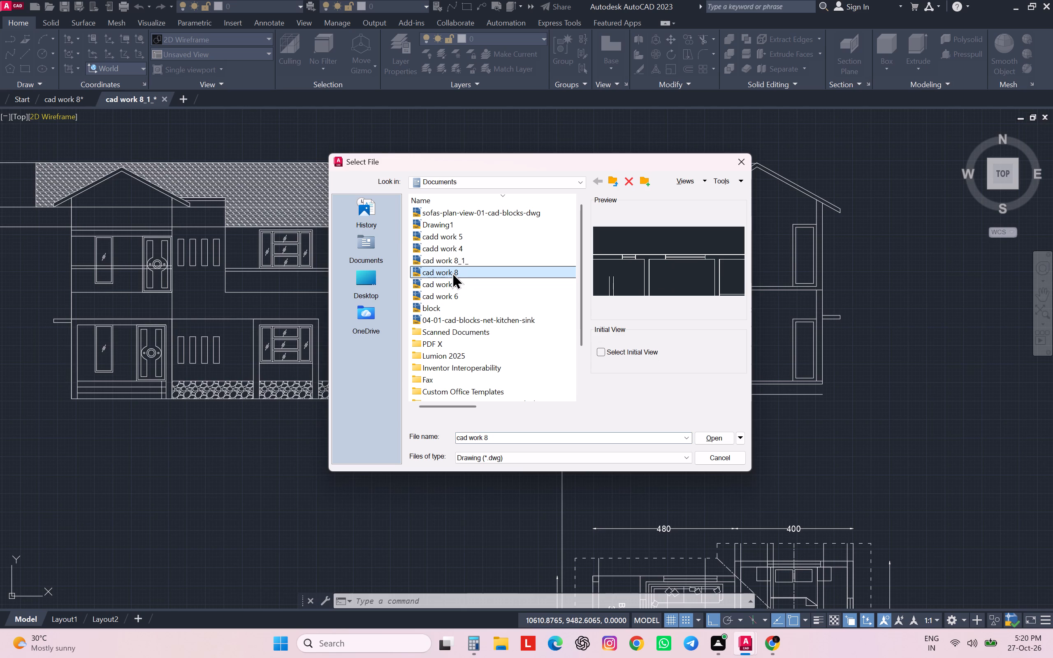
left_click(456, 238)
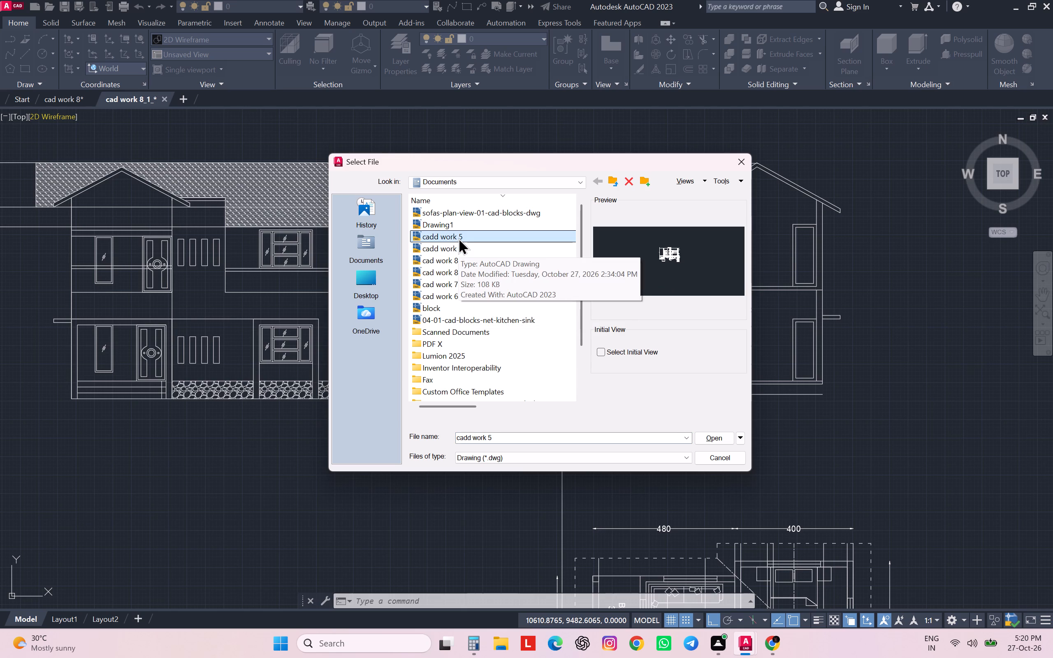
left_click(723, 443)
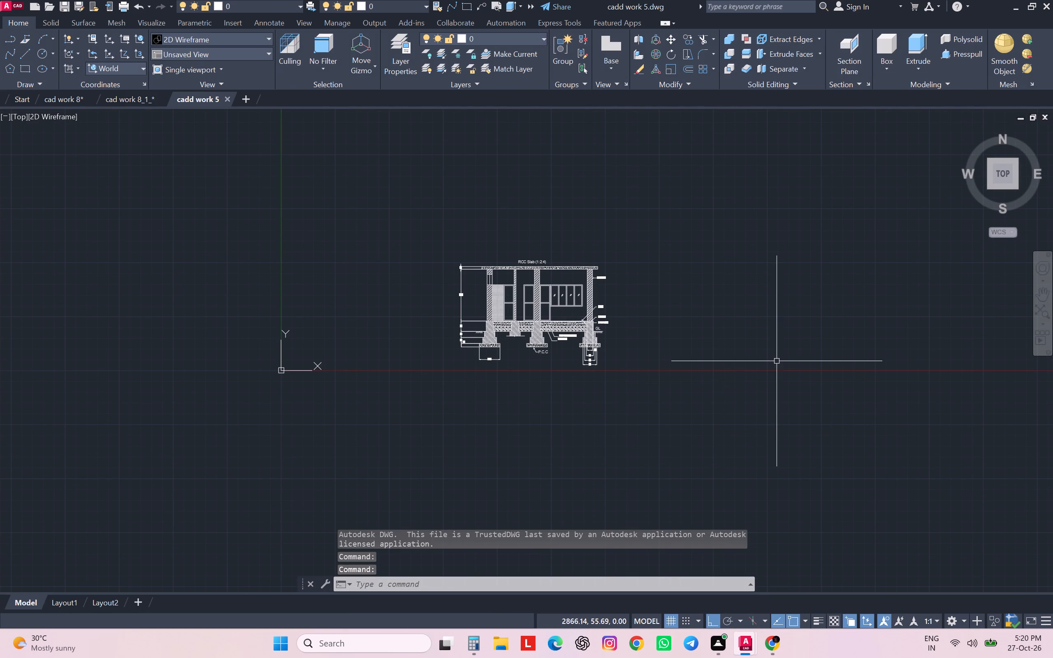
scroll(559, 359, "up", 1)
scroll(559, 359, "down", 2)
scroll(559, 359, "up", 1)
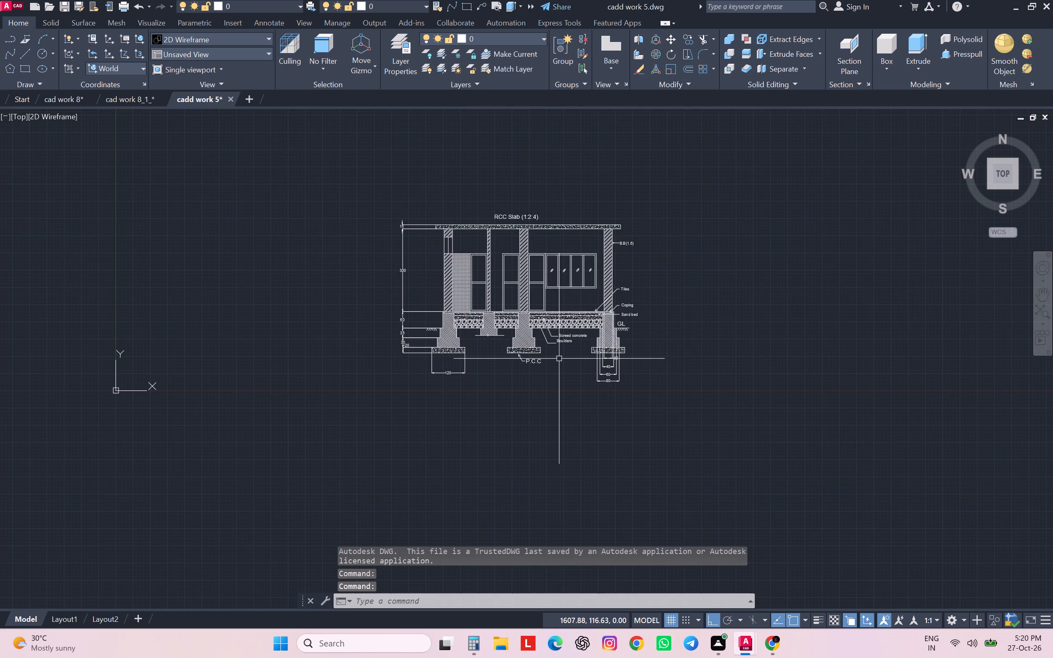
scroll(559, 359, "up", 2)
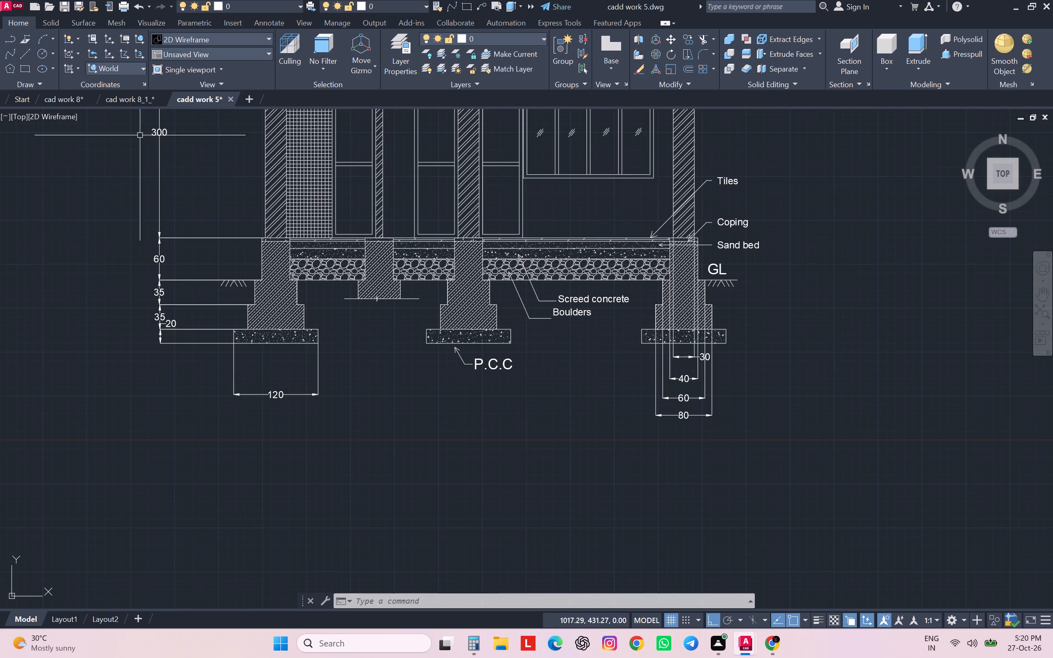
Return to the drawing cad work 8_1_ and examine the foundation in the reference image's Section A-A.
left_click(118, 100)
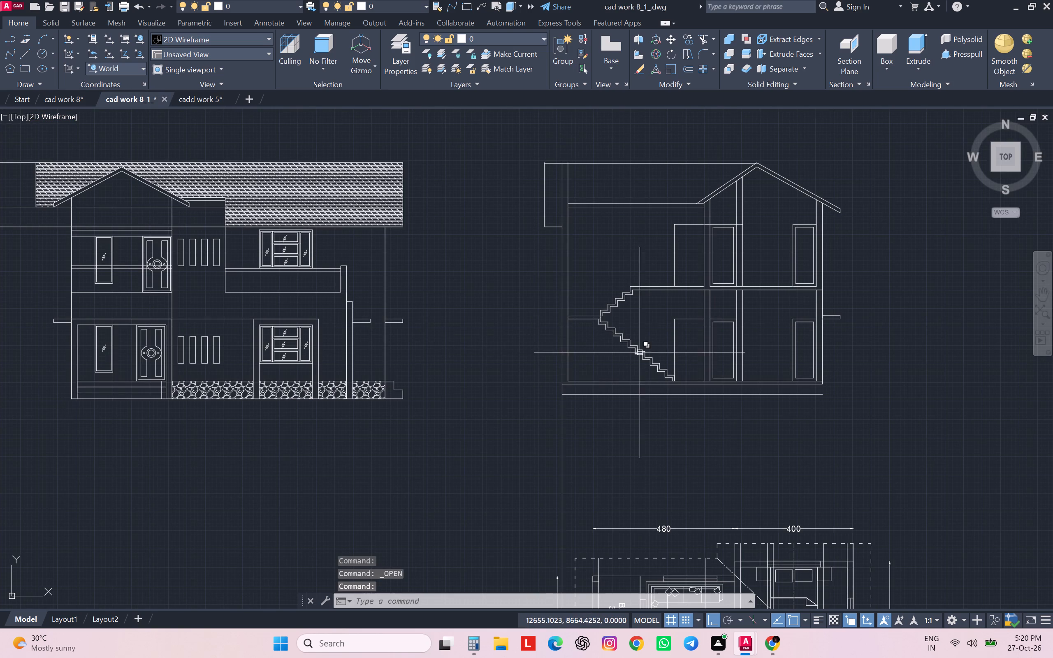
scroll(640, 352, "down", 1)
scroll(640, 352, "up", 1)
middle_click_drag(702, 387, 704, 324)
scroll(702, 325, "down", 2)
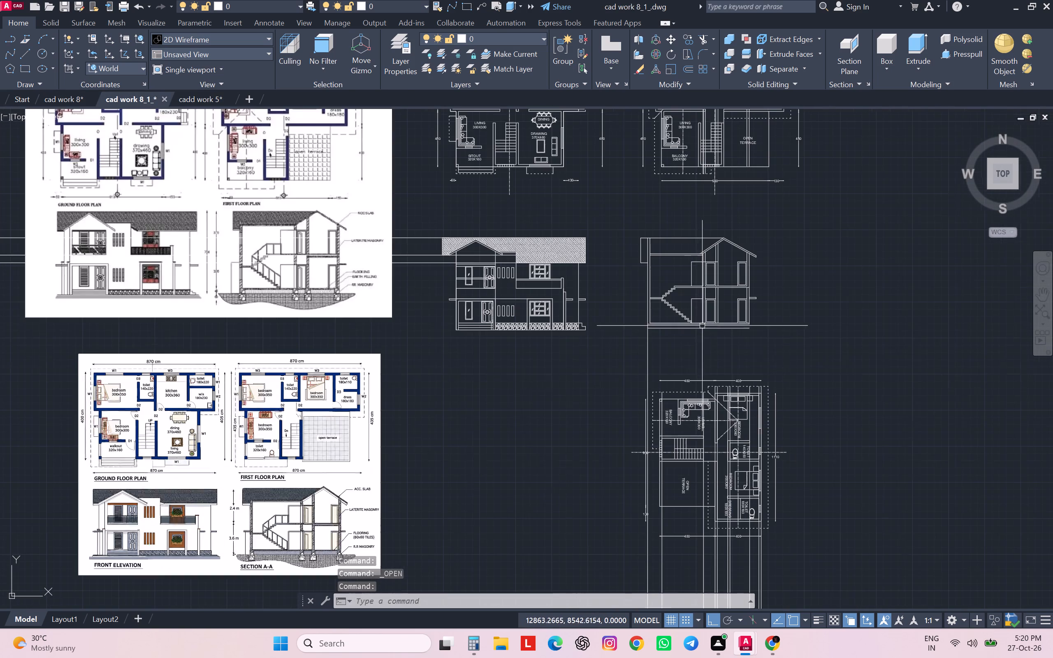
scroll(285, 302, "up", 3)
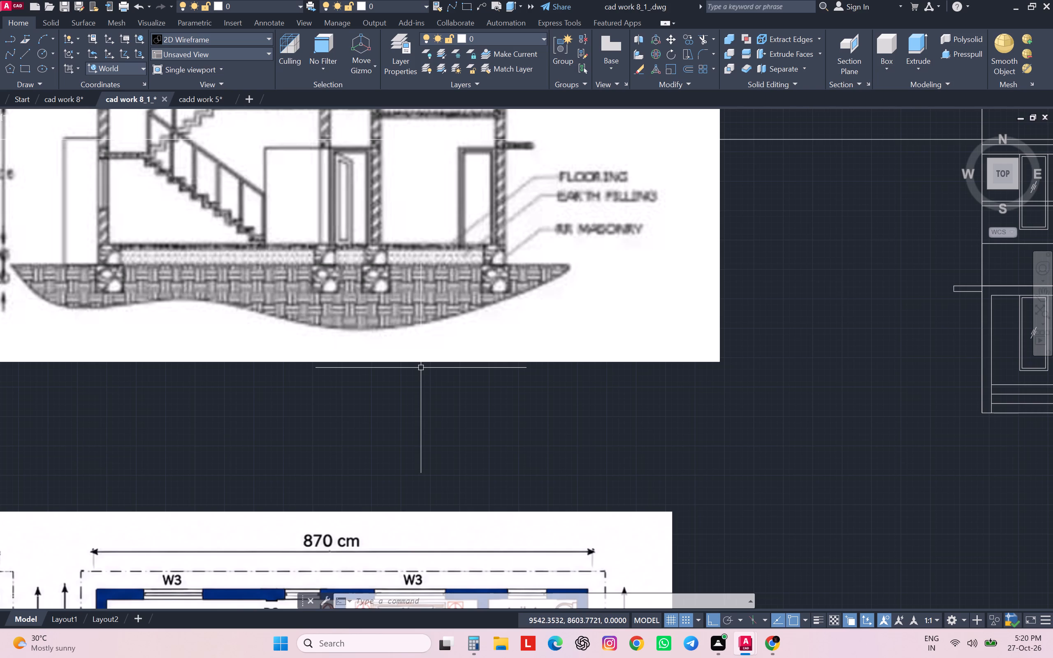
scroll(421, 368, "down", 4)
middle_click_drag(607, 405, 513, 390)
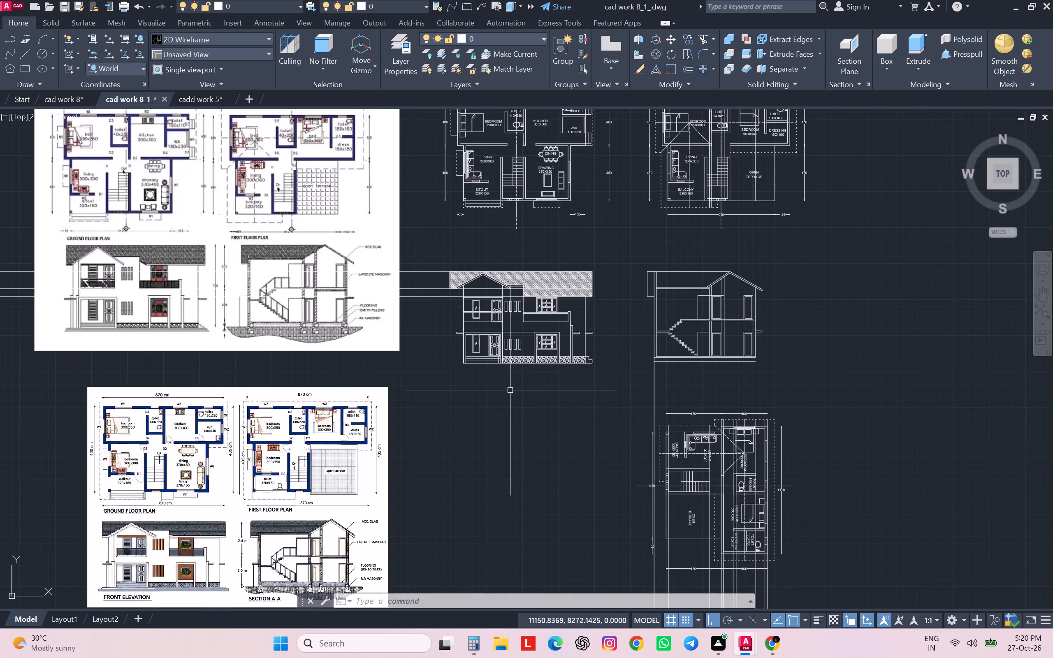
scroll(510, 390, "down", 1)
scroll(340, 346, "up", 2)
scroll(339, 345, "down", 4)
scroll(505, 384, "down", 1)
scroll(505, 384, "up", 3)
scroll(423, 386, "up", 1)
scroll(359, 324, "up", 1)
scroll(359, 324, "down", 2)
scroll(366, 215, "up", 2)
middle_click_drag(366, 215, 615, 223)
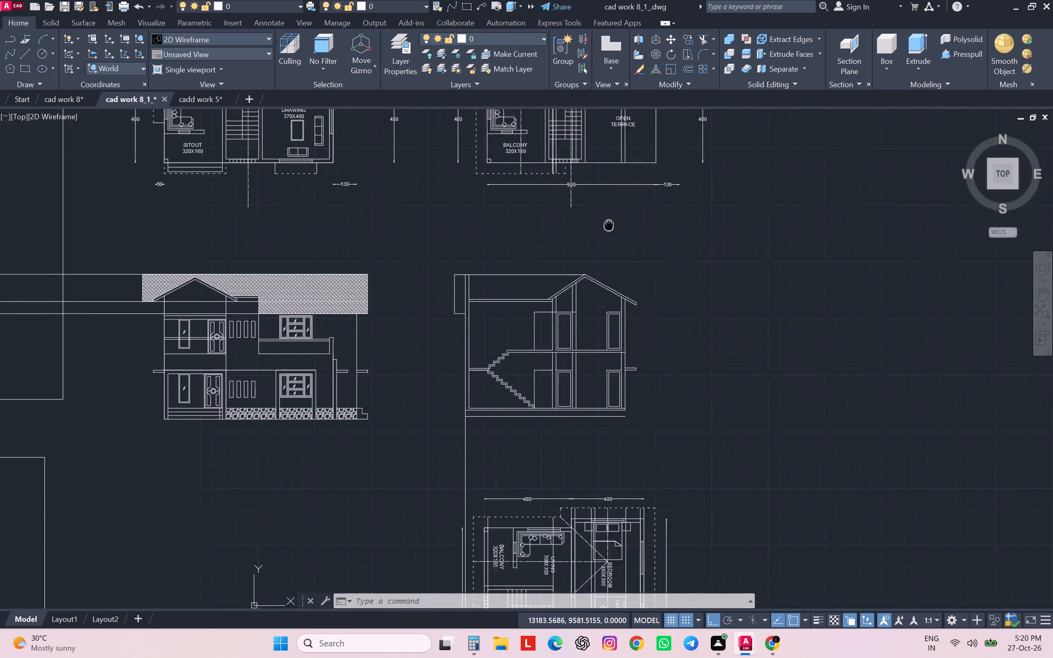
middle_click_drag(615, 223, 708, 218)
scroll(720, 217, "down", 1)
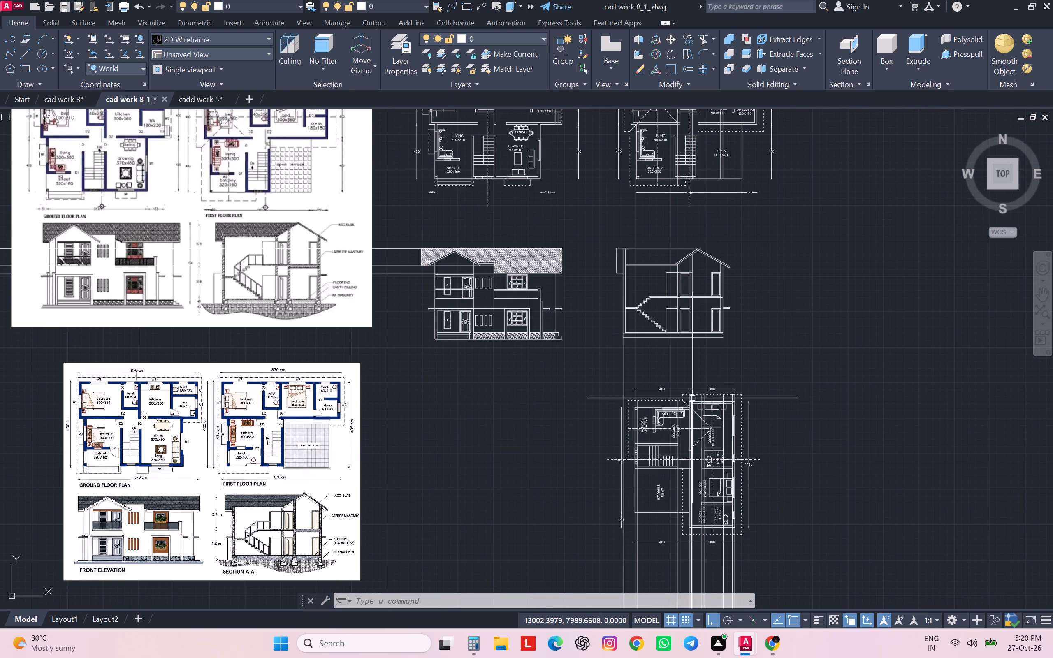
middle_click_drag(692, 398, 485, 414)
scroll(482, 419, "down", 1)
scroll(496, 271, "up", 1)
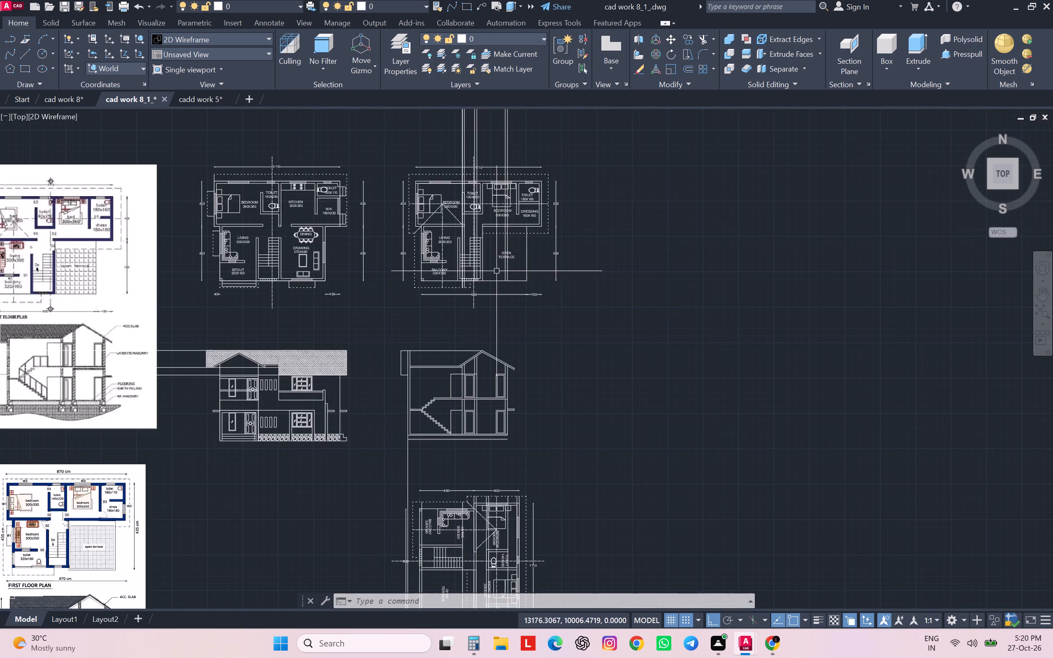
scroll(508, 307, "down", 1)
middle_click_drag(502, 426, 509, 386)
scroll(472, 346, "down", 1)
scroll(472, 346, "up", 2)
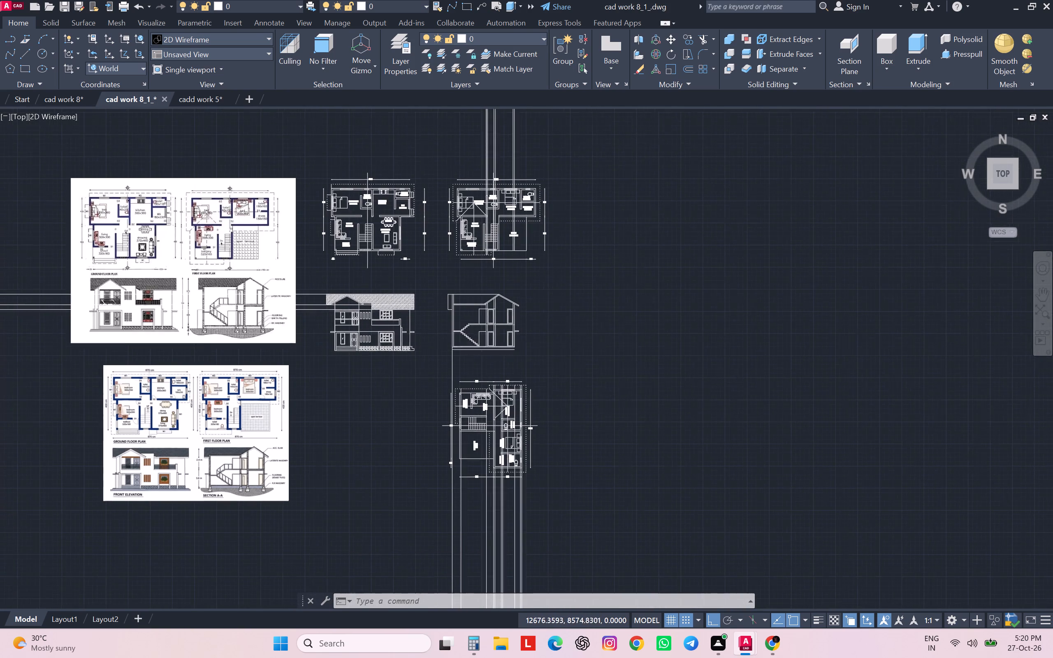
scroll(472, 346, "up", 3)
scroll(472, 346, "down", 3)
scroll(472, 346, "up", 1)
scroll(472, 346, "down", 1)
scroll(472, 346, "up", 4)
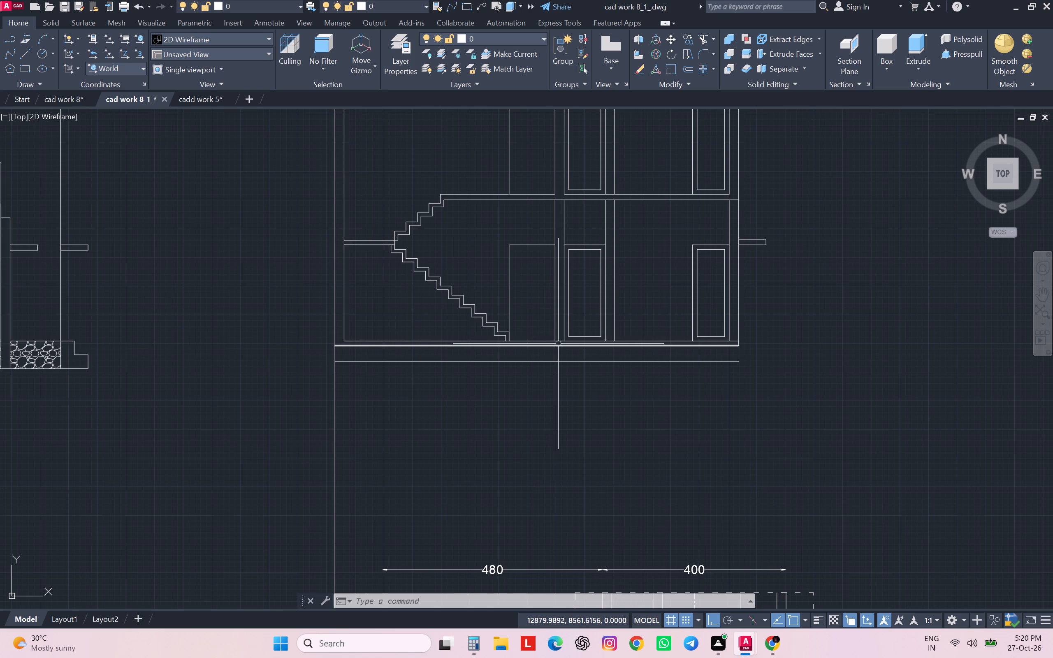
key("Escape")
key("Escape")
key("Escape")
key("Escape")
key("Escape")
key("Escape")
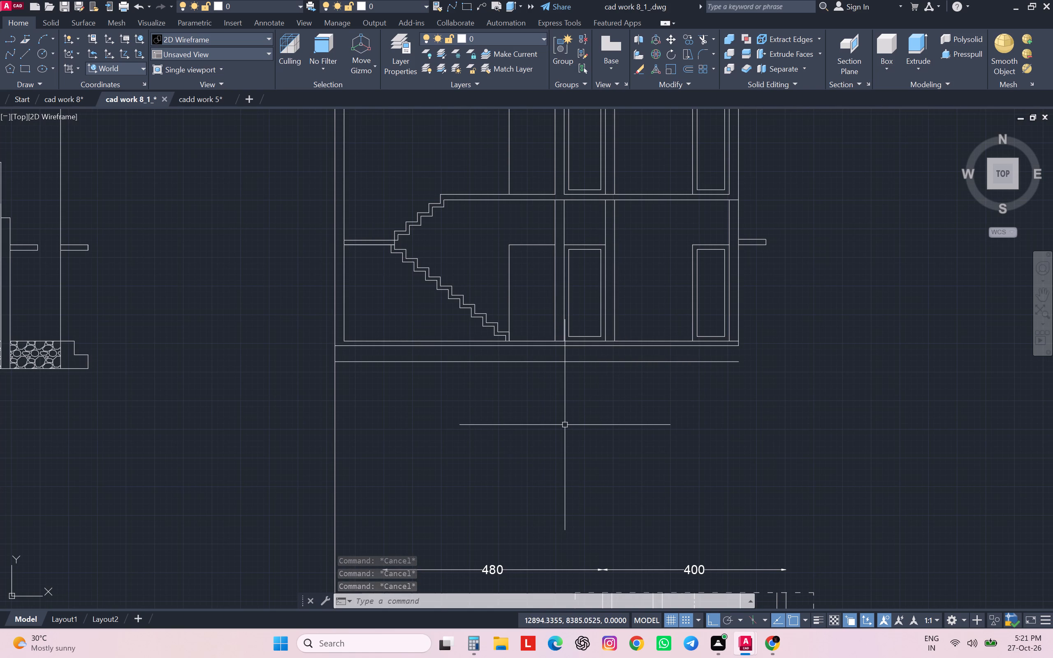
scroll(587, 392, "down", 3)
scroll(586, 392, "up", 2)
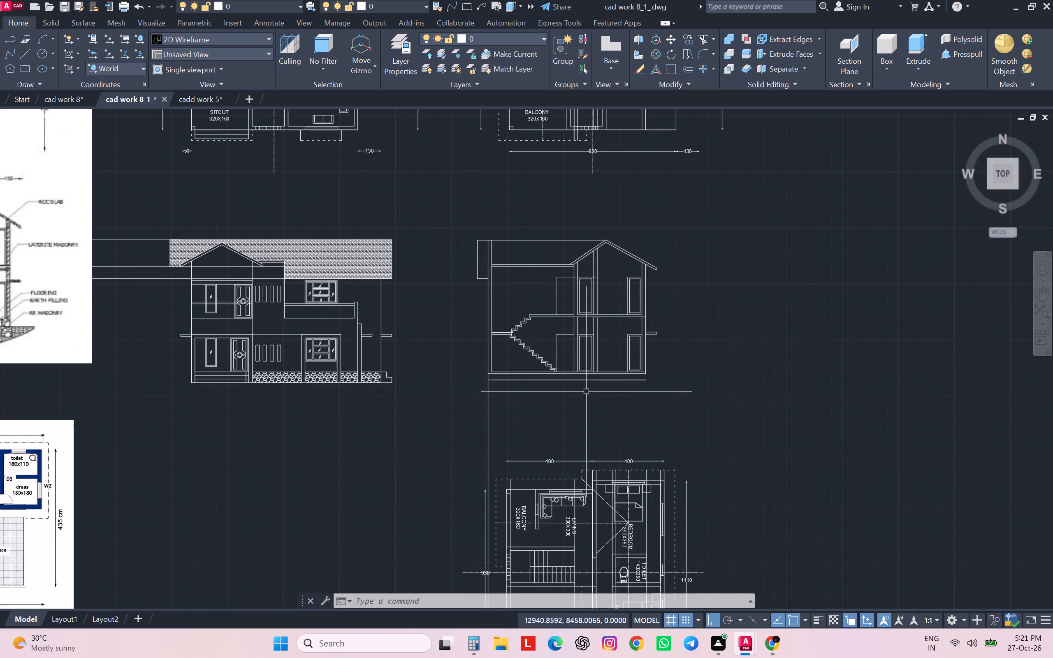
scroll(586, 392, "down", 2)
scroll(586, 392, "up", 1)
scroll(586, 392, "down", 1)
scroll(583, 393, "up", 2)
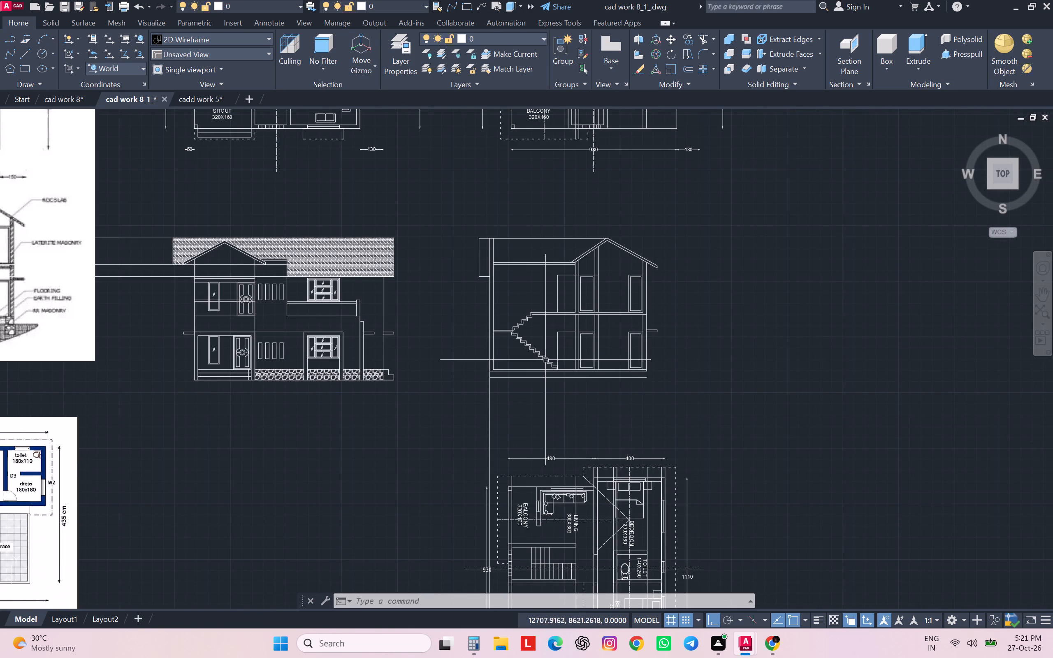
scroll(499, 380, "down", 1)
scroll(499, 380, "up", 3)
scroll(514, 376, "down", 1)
Draw a 45 by 45 unit rectangle in the empty space beside the section's stair-side outer wall.
scroll(514, 376, "up", 1)
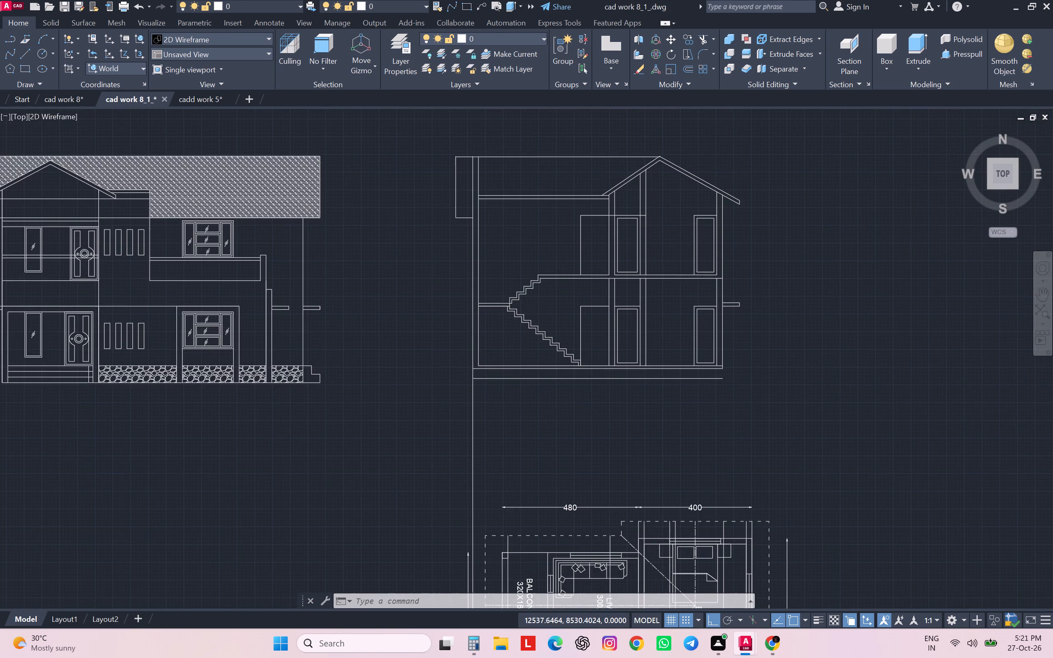
scroll(513, 376, "up", 1)
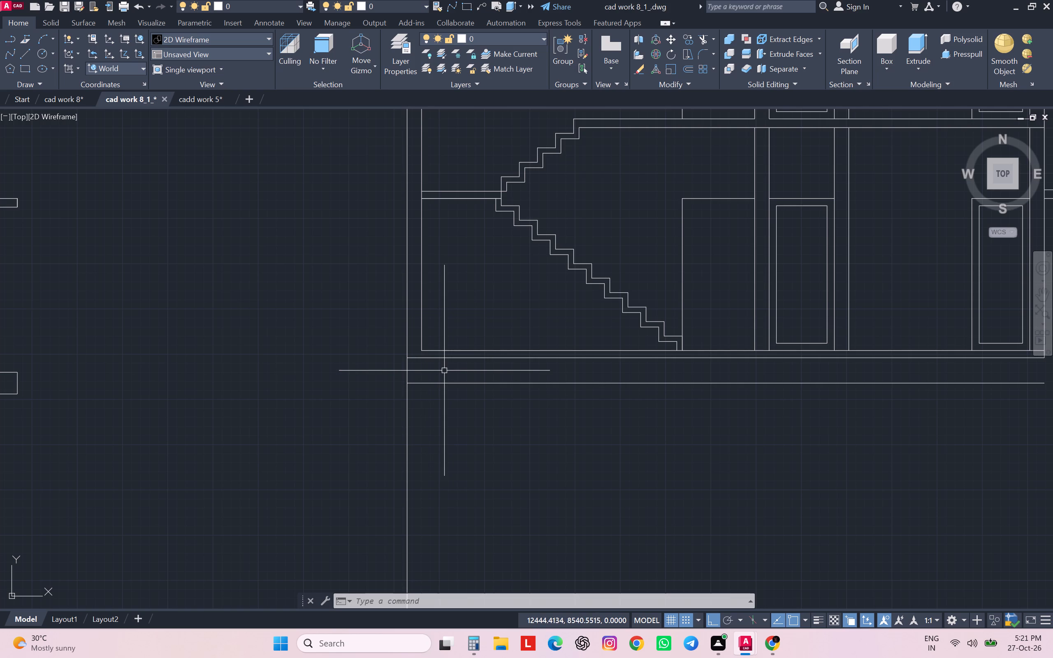
type("REC")
key("space")
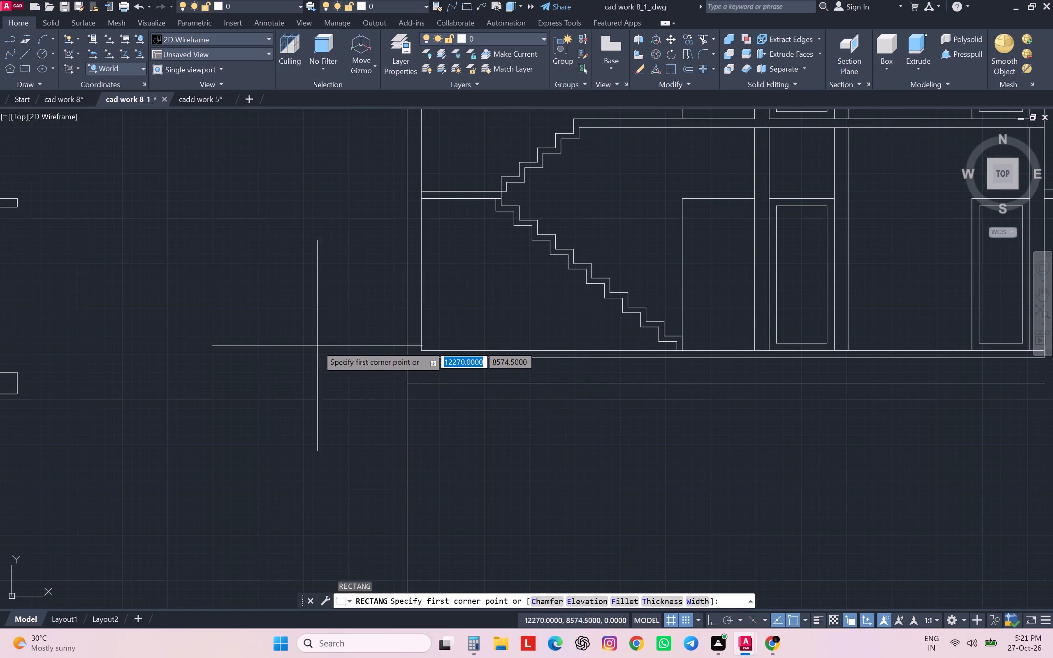
left_click(265, 322)
type("45")
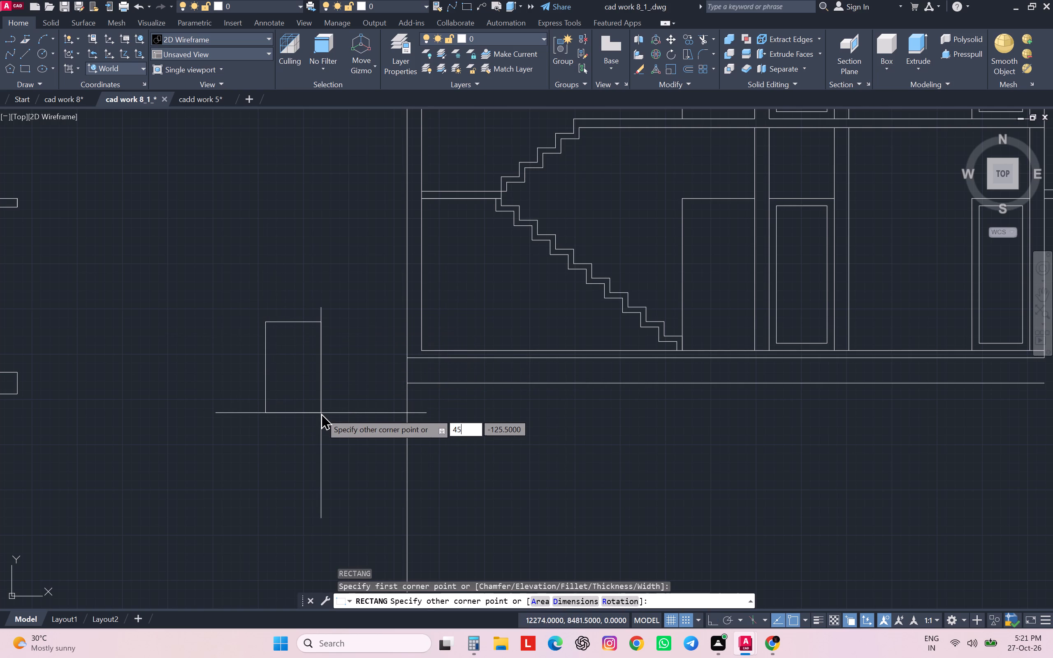
type(",45")
key("Return")
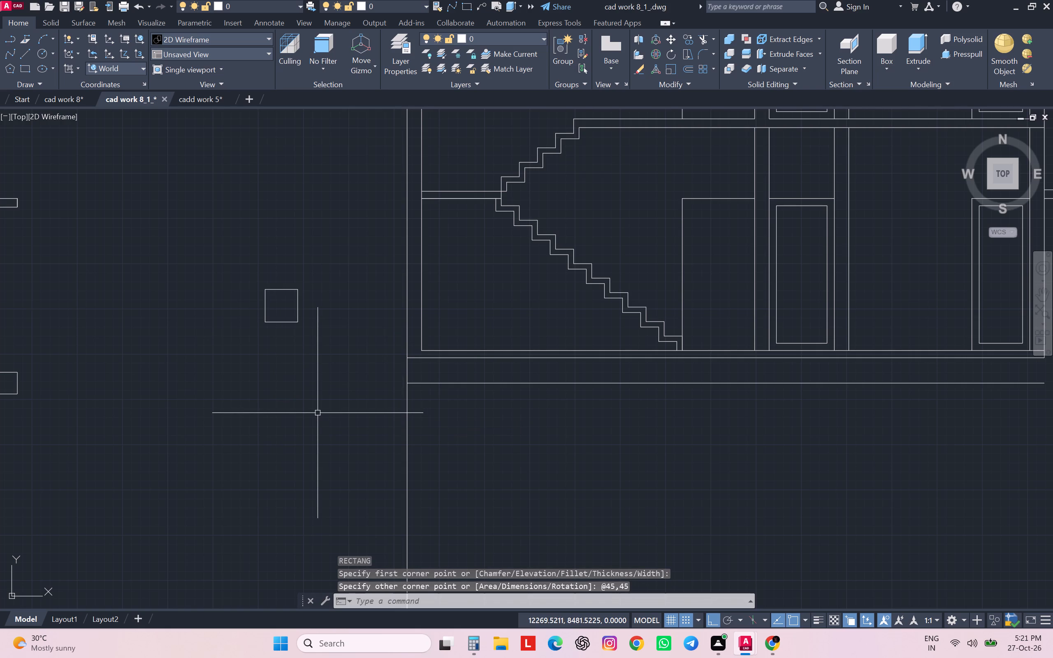
Draw a 60 by 60 unit rectangle in the empty space below the 45-unit square.
key("r")
type("EC")
key("space")
left_click(276, 398)
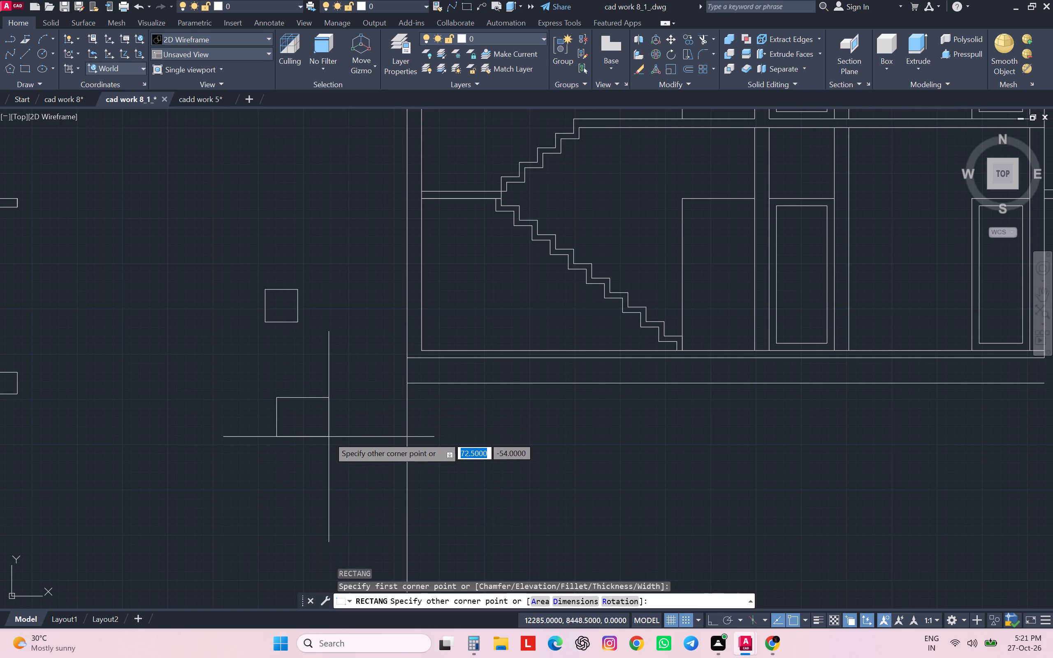
type("60")
type(",60")
key("Return")
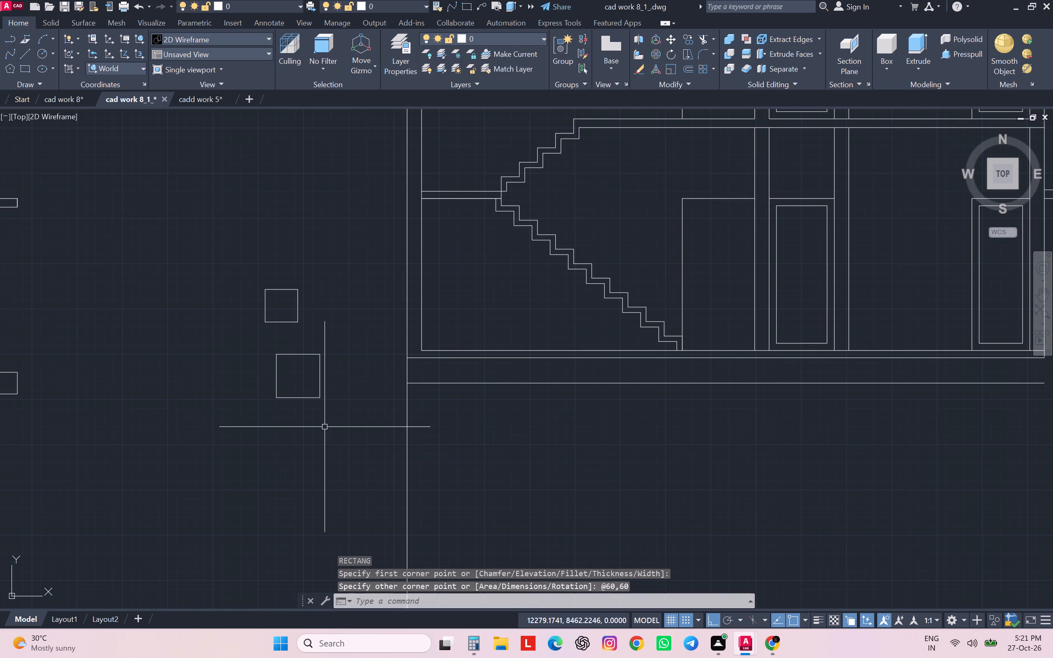
Move the 60-unit square up so it sits centred directly beneath the 45-unit square.
key("m")
key("space")
left_click(305, 356)
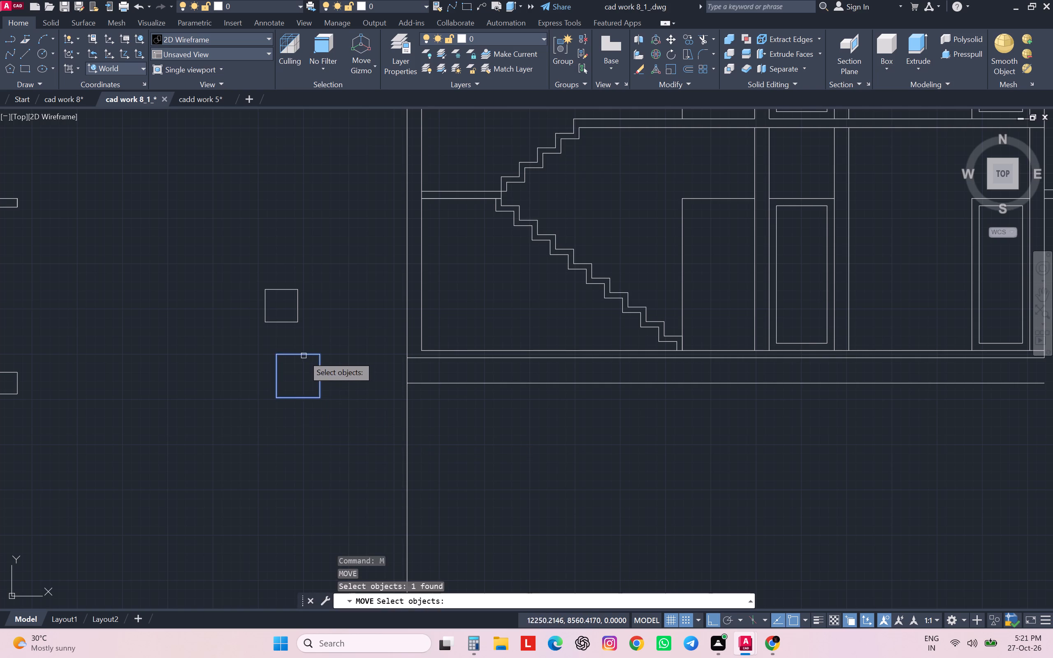
key("space")
left_click_drag(297, 356, 292, 355)
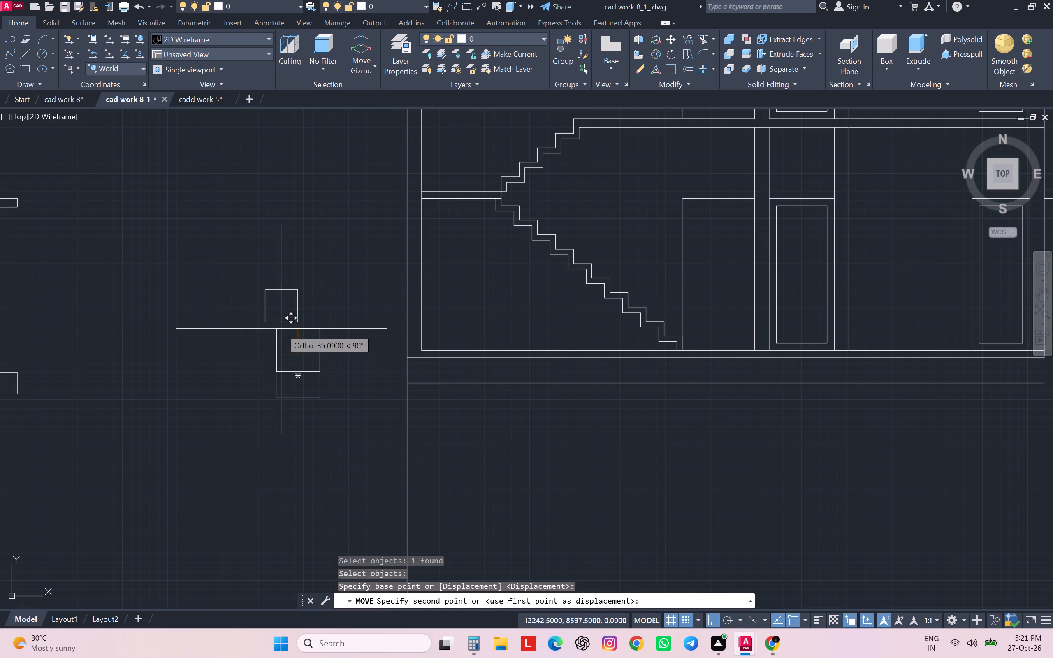
left_click(281, 325)
key("Escape")
key("Escape")
key("Escape")
key("Escape")
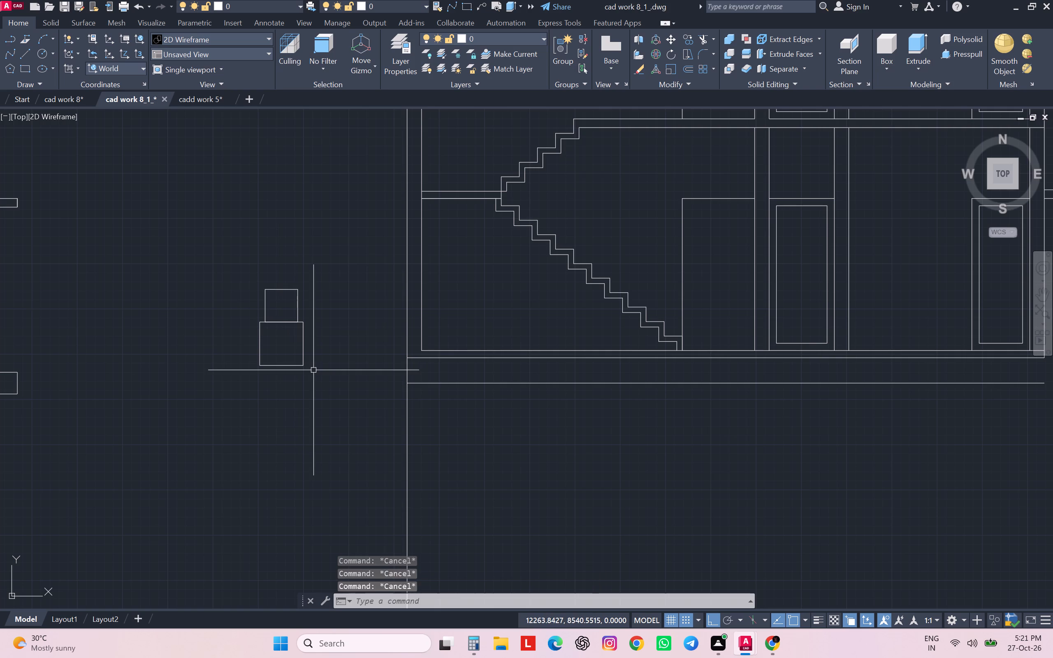
Copy the two stacked squares horizontally into the empty space beyond the section's opposite outer wall.
scroll(313, 370, "down", 3)
scroll(320, 366, "up", 1)
scroll(320, 366, "down", 1)
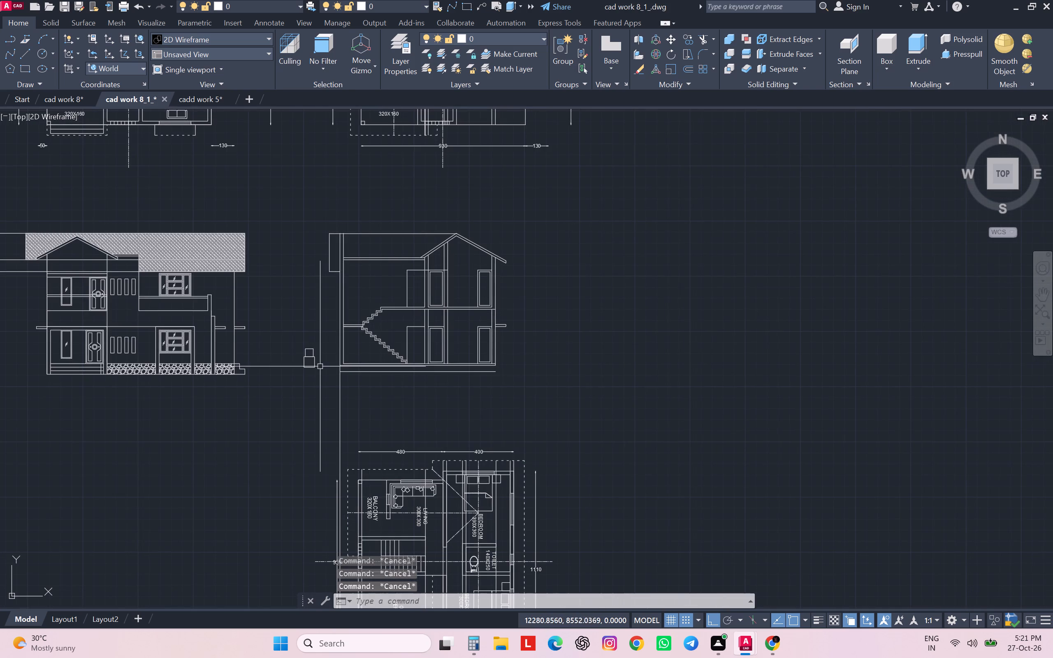
scroll(274, 361, "down", 3)
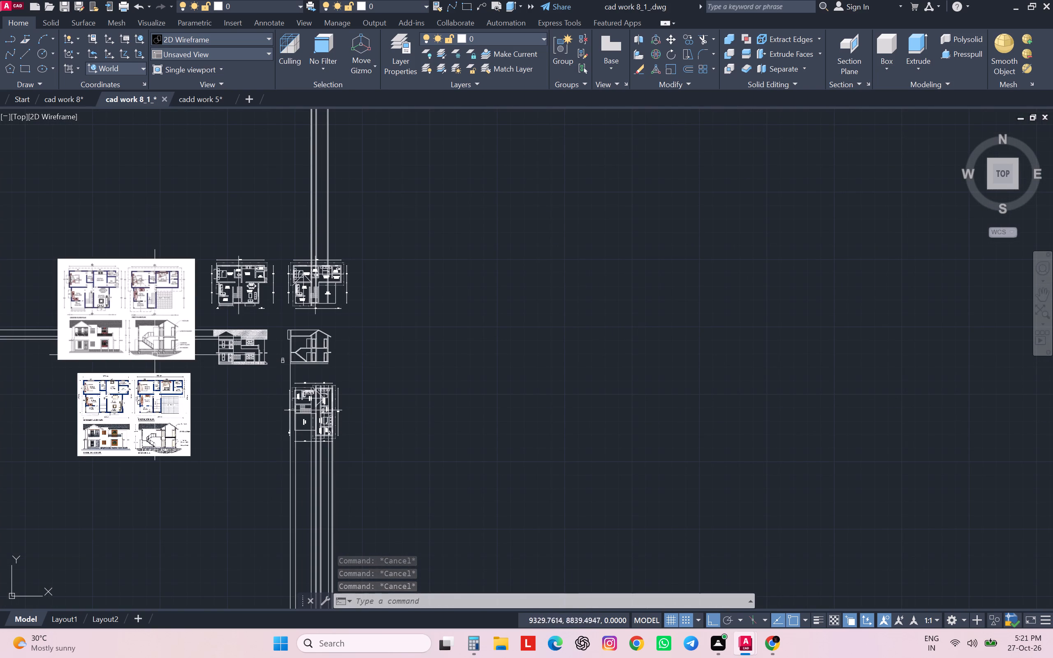
scroll(152, 356, "up", 4)
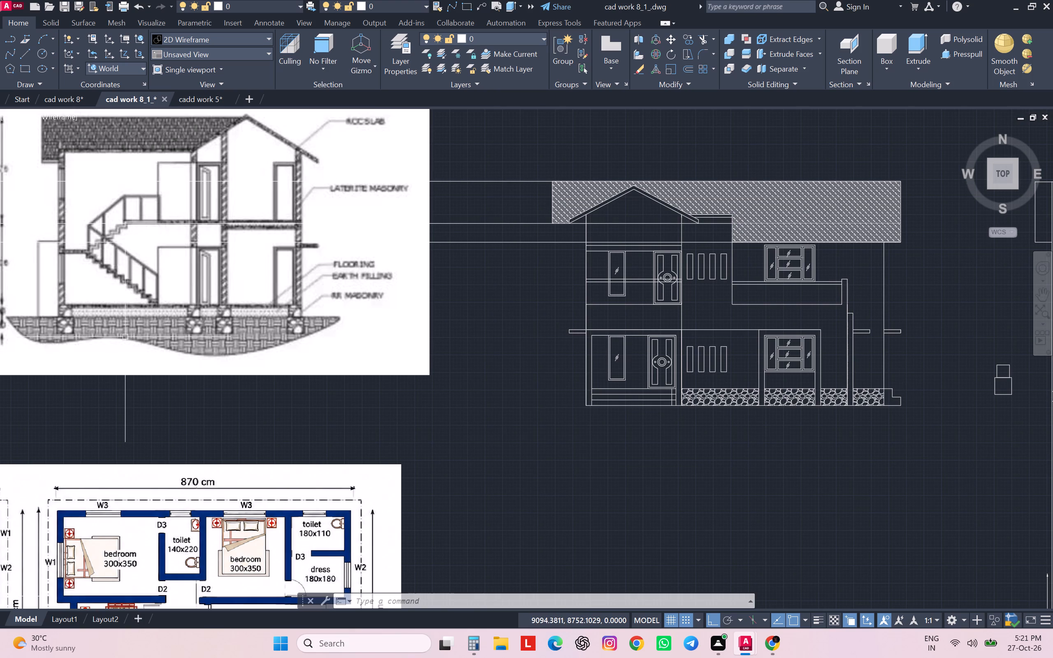
scroll(125, 337, "down", 3)
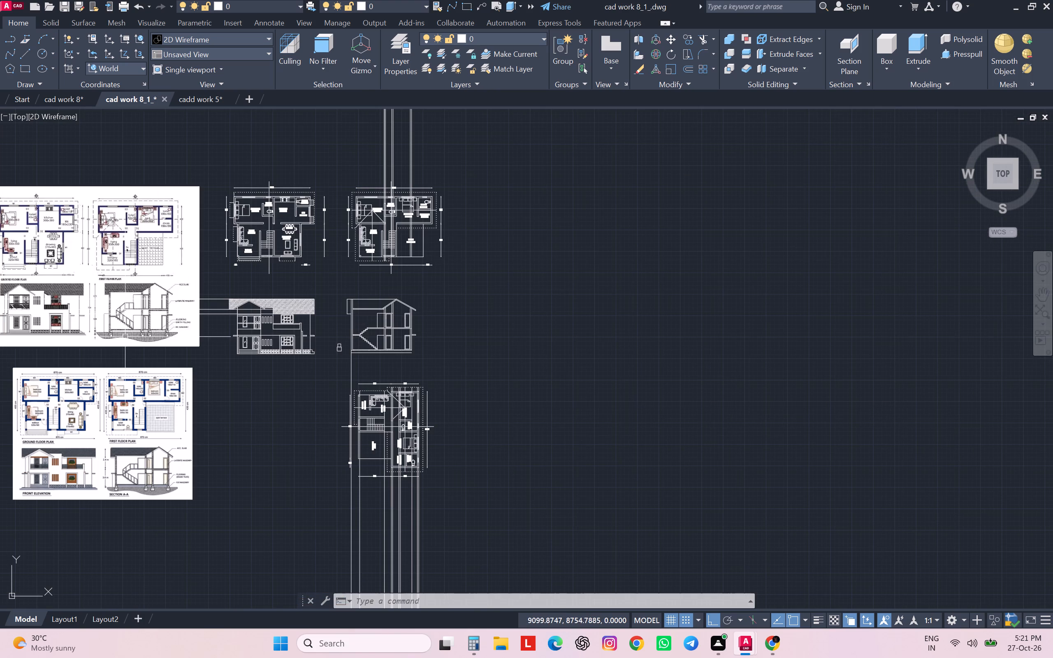
scroll(333, 343, "up", 3)
left_click(370, 337)
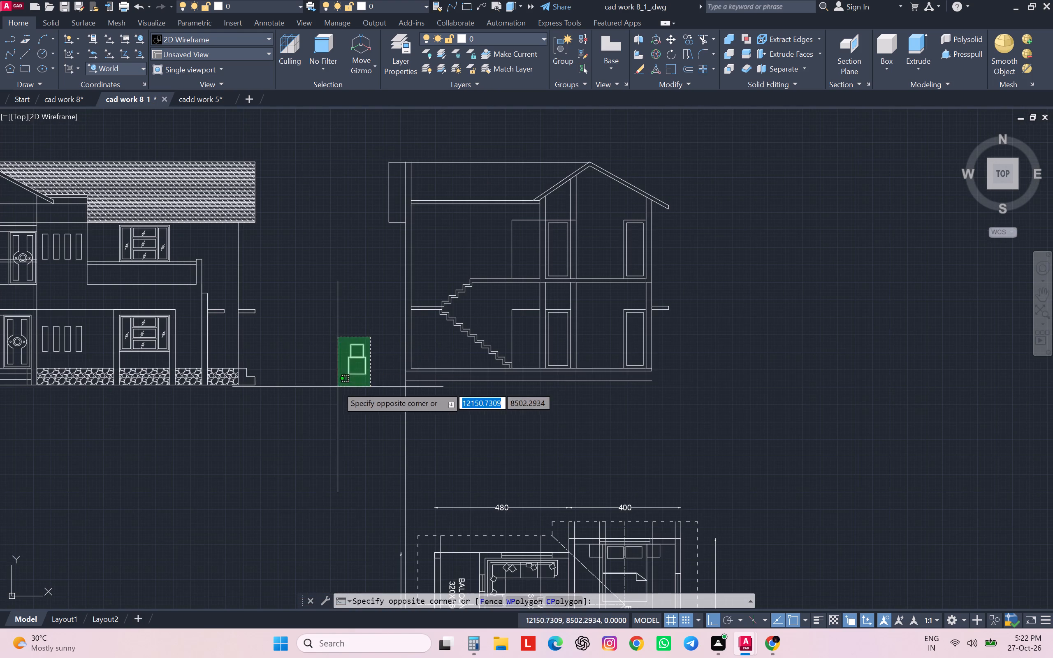
left_click(337, 387)
type("CO")
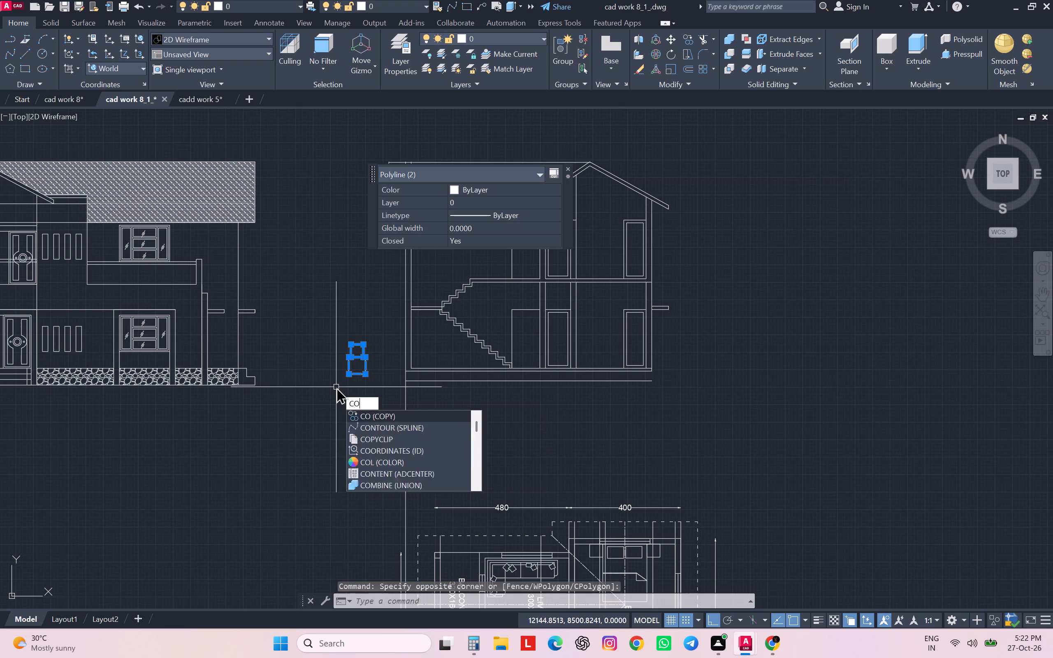
key("Return")
left_click(364, 376)
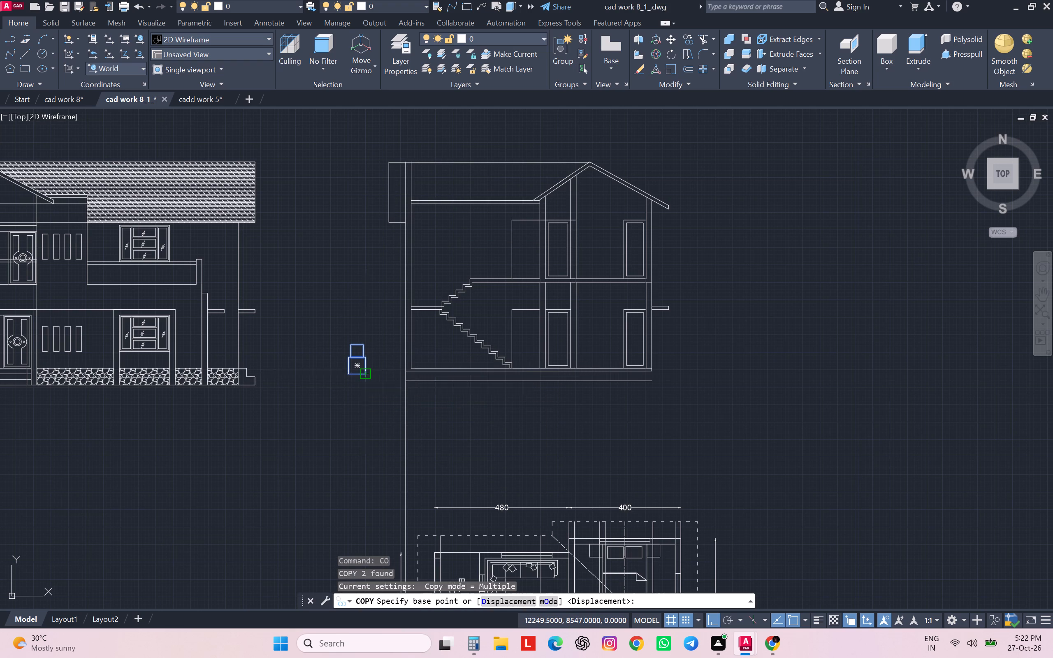
left_click(700, 394)
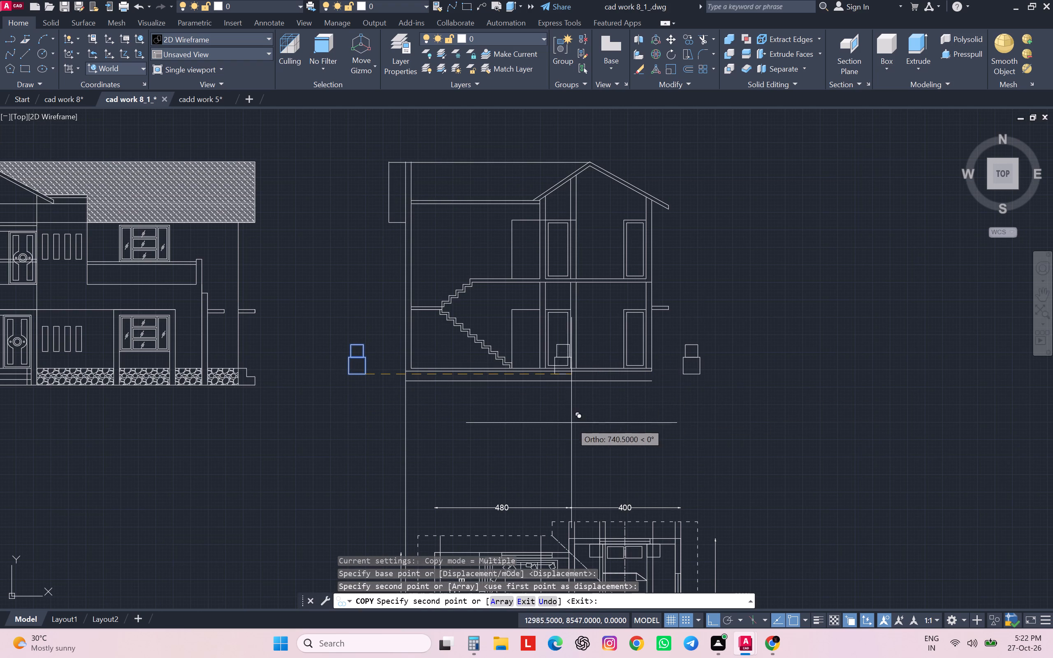
key("Escape")
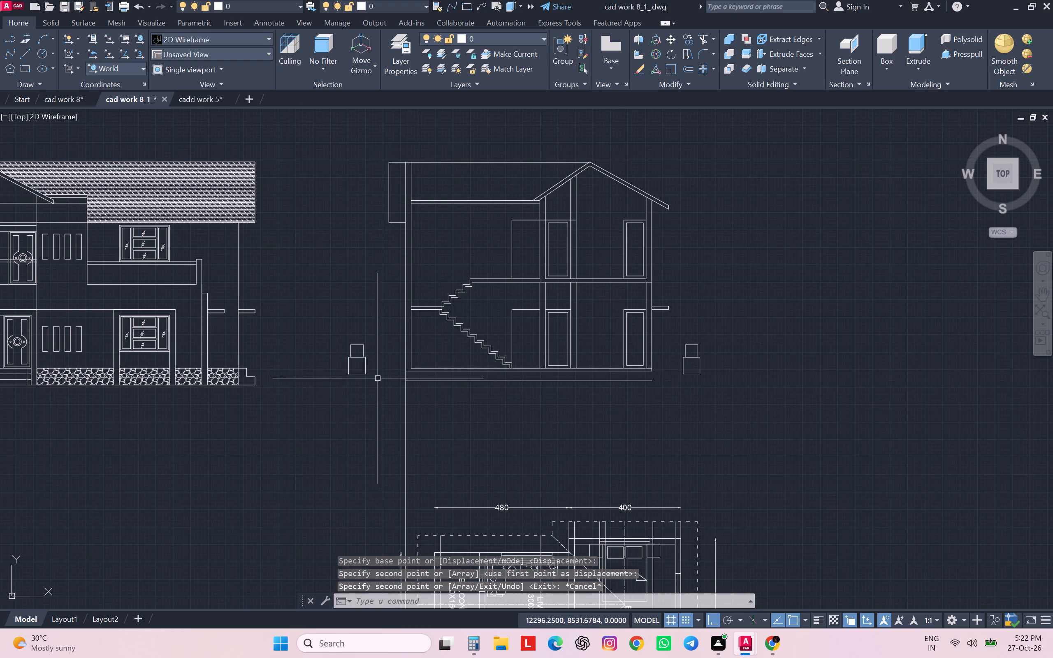
Copy the stacked squares under the stair-side outer wall, aligning the upper square's outer top corner with the flooring's lower outer corner.
left_click_drag(371, 330, 363, 336)
left_click(295, 426)
type("CO")
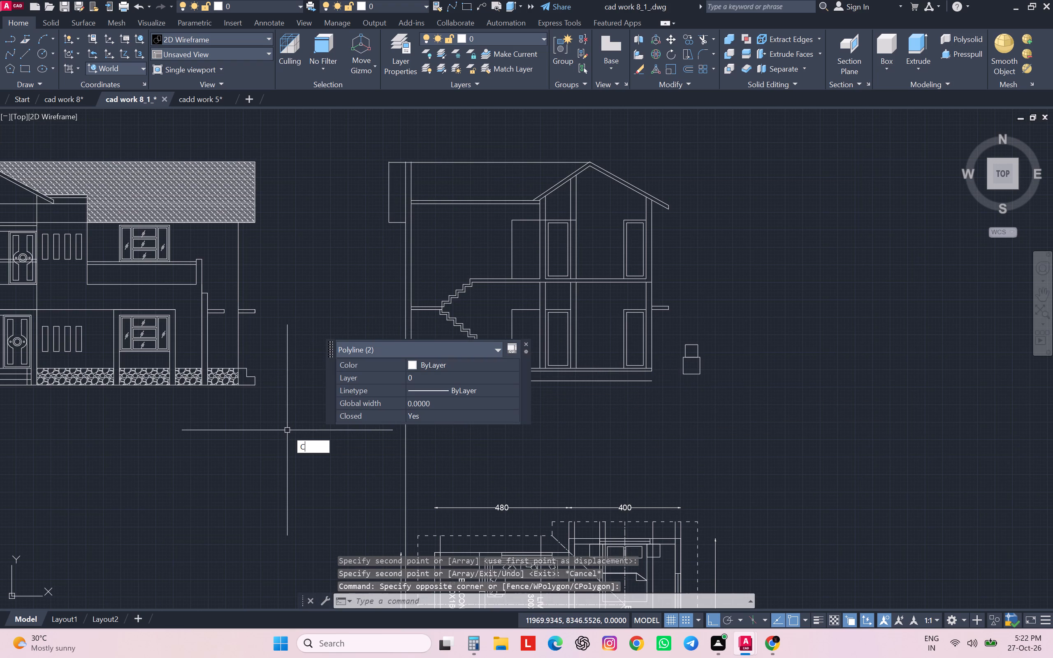
key("Return")
scroll(343, 364, "up", 2)
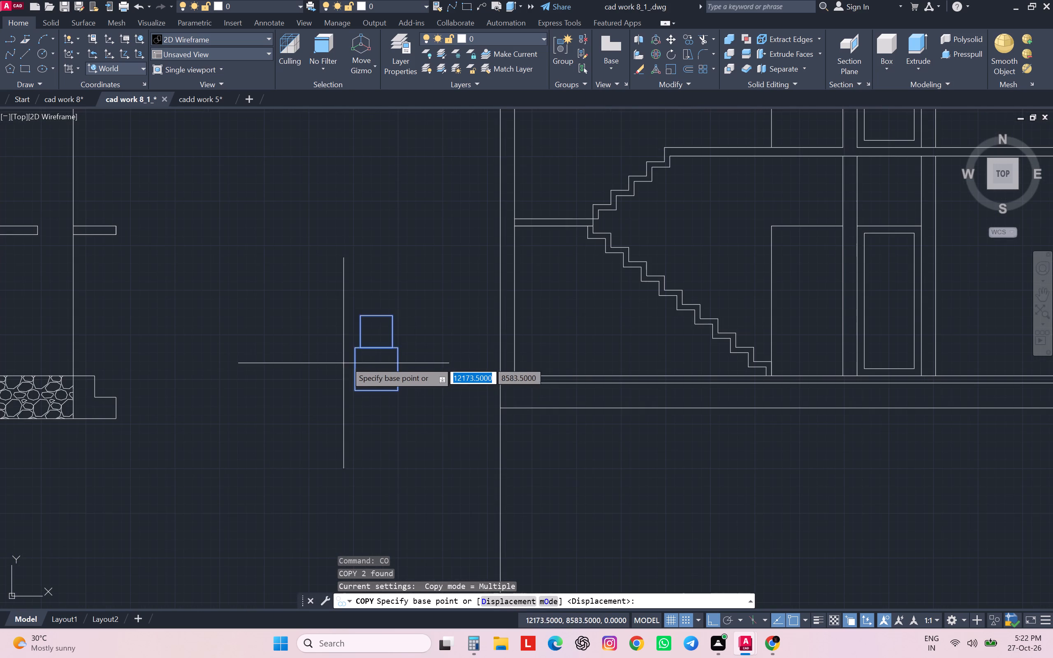
left_click(360, 320)
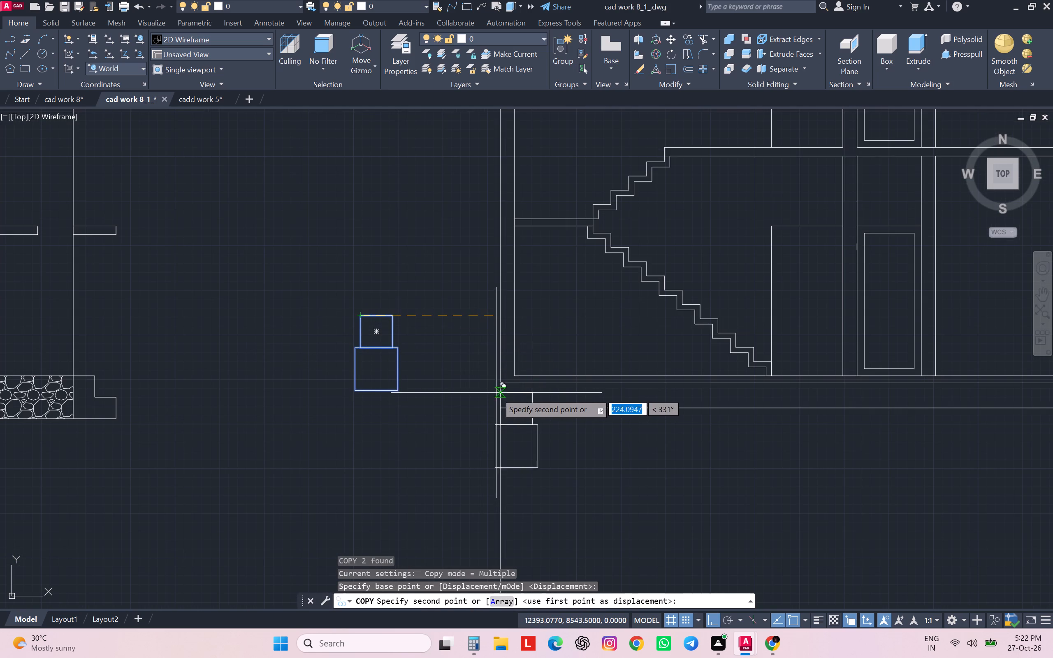
left_click(499, 387)
scroll(630, 467, "down", 1)
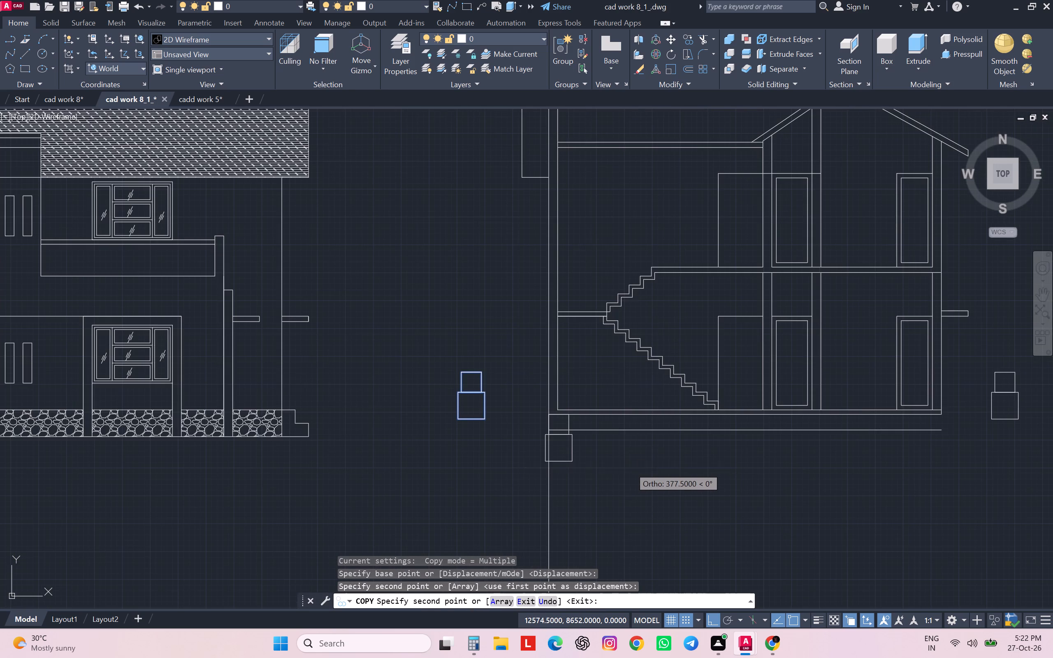
middle_click_drag(630, 468, 399, 370)
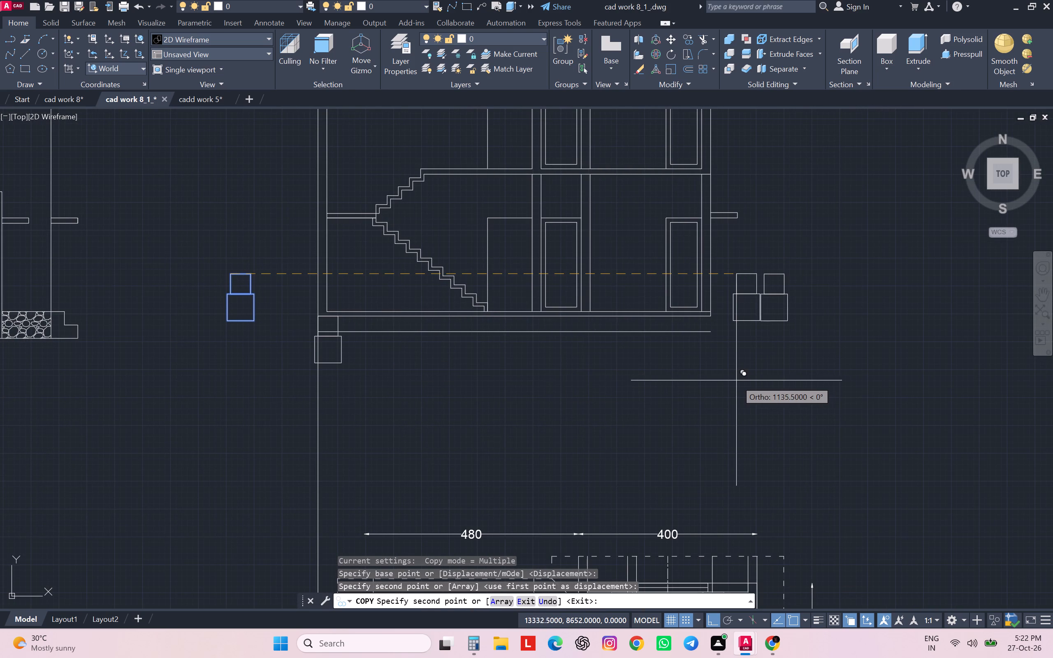
key("Escape")
Copy the stacked squares under the opposite outer wall, aligning the upper square's outer top corner with the flooring's lower end.
left_click_drag(256, 271, 243, 284)
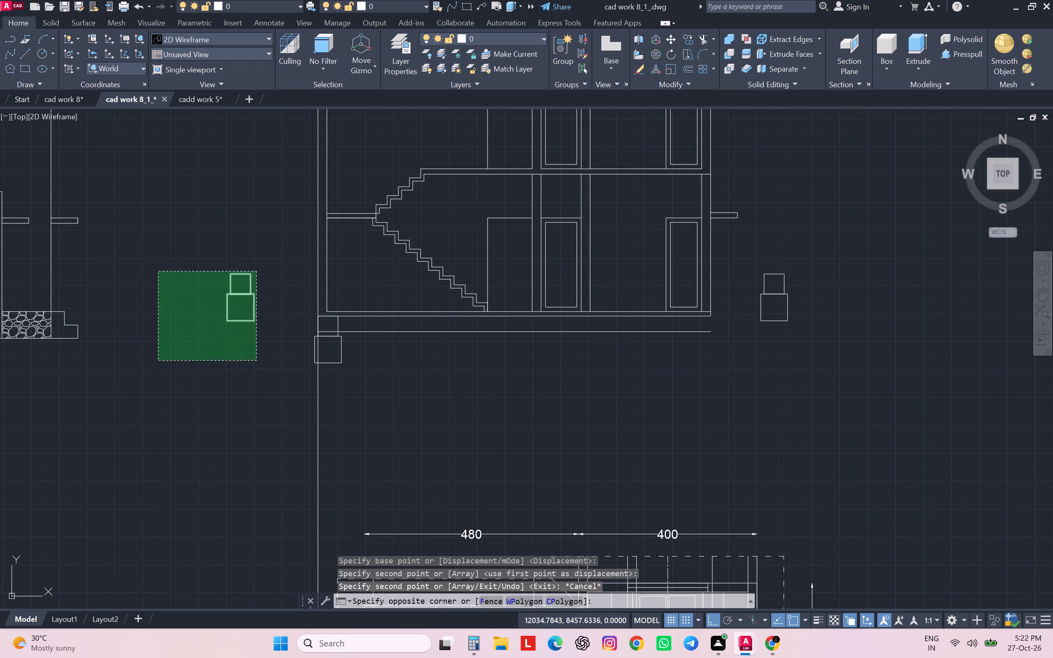
left_click(158, 361)
type("CO")
key("Return")
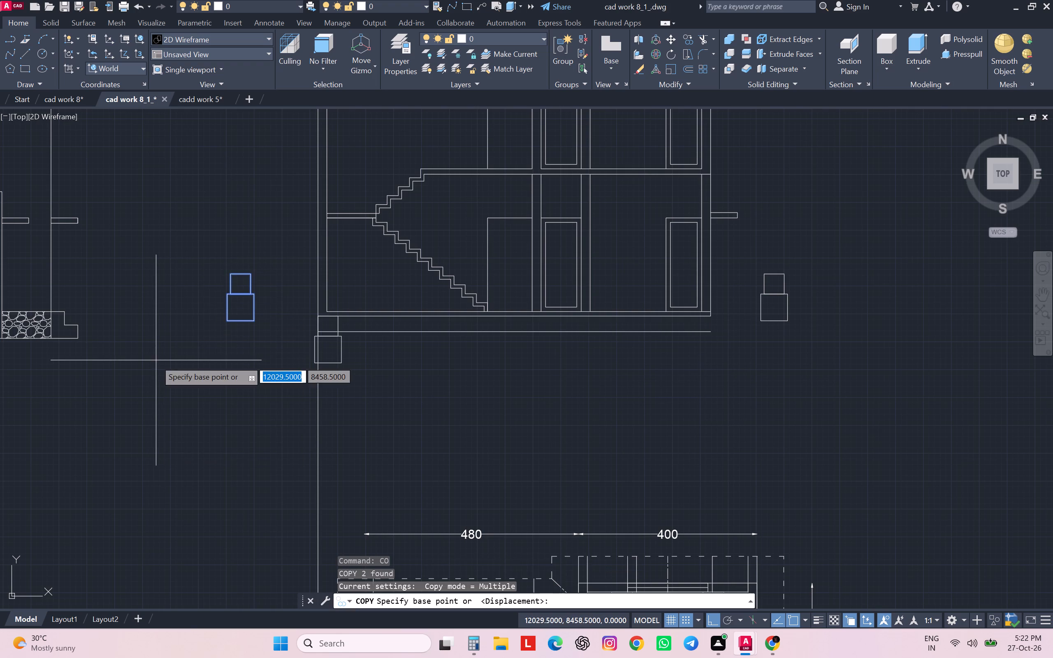
left_click(253, 274)
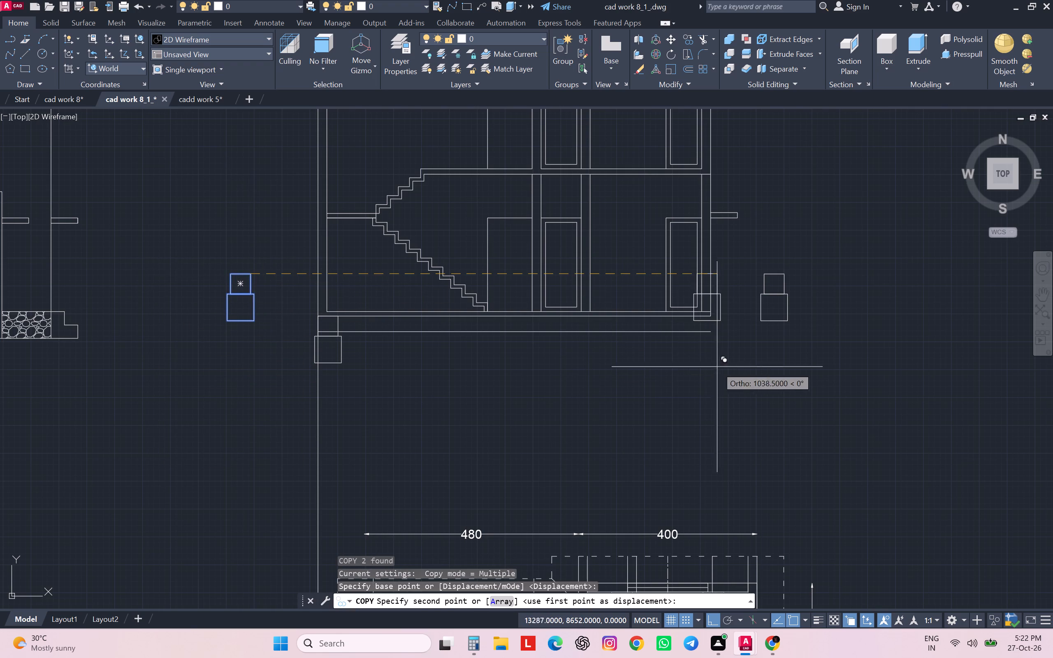
left_click(712, 315)
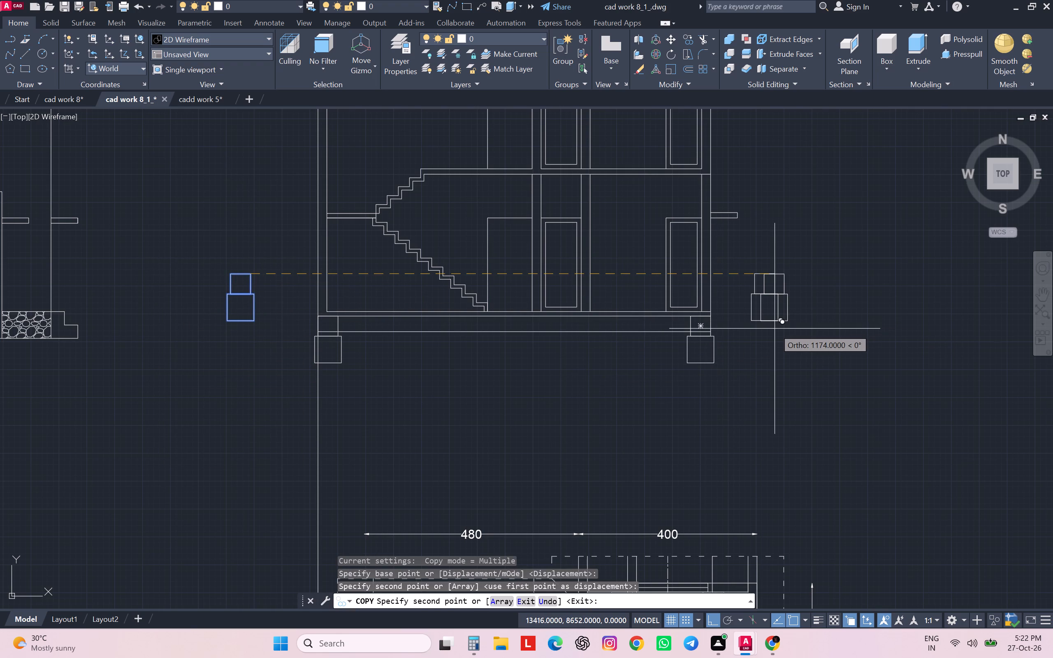
Examine the masonry foundation positions beneath the walls in Section A-A of both reference images.
scroll(773, 329, "down", 1)
scroll(582, 348, "up", 5)
scroll(582, 348, "down", 1)
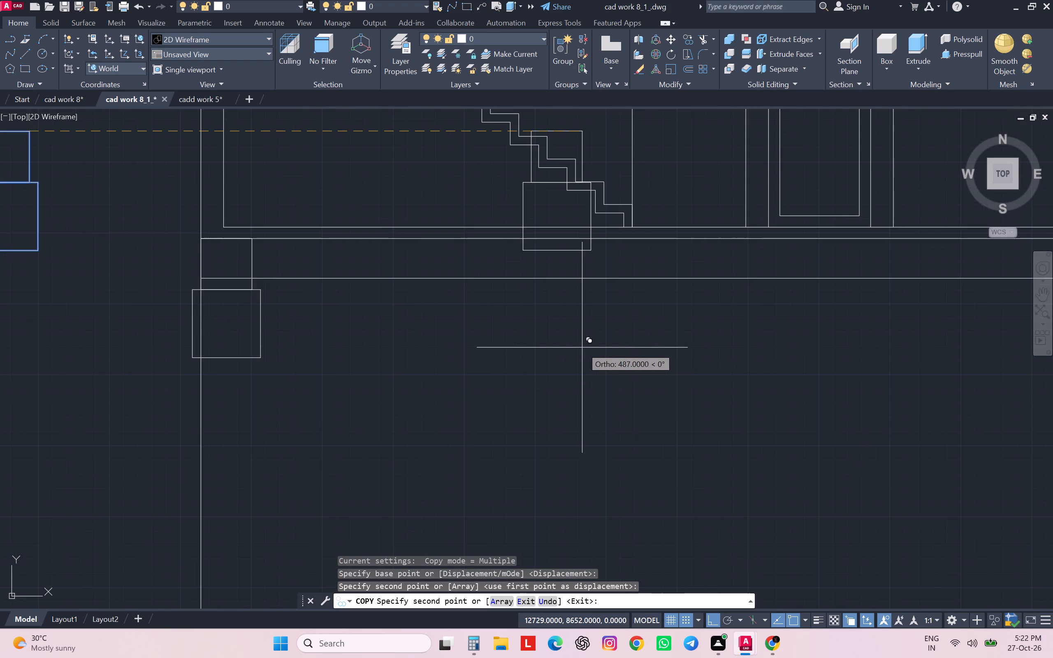
middle_click_drag(582, 348, 586, 365)
scroll(585, 367, "up", 1)
scroll(588, 361, "down", 4)
scroll(588, 361, "up", 3)
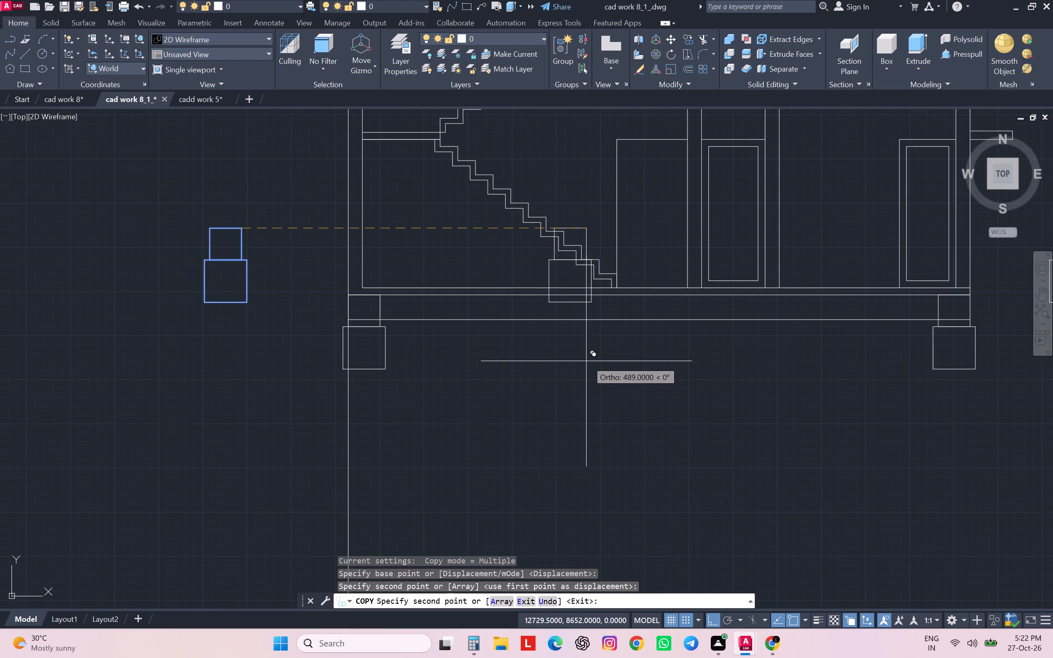
scroll(586, 361, "down", 2)
scroll(343, 229, "down", 4)
scroll(219, 335, "up", 3)
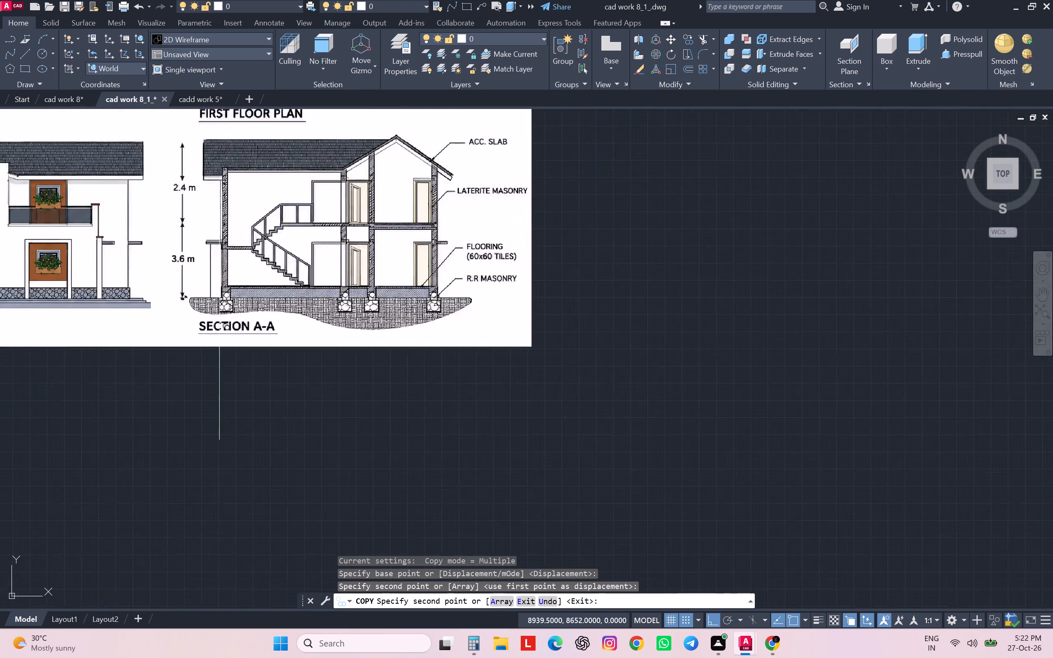
scroll(219, 334, "up", 3)
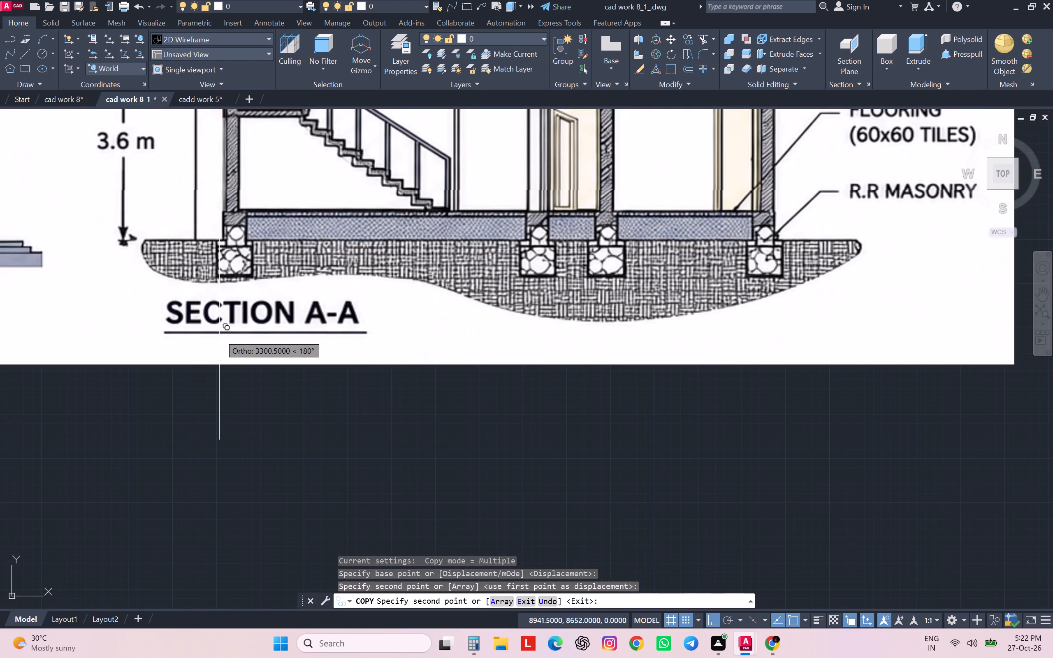
scroll(219, 334, "down", 1)
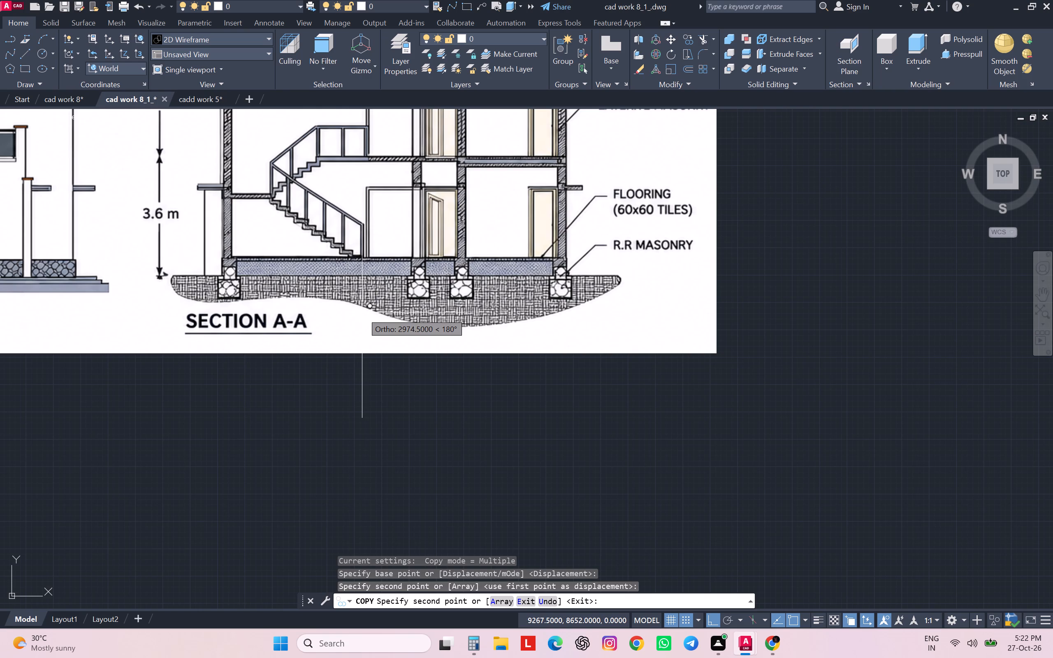
scroll(380, 302, "down", 4)
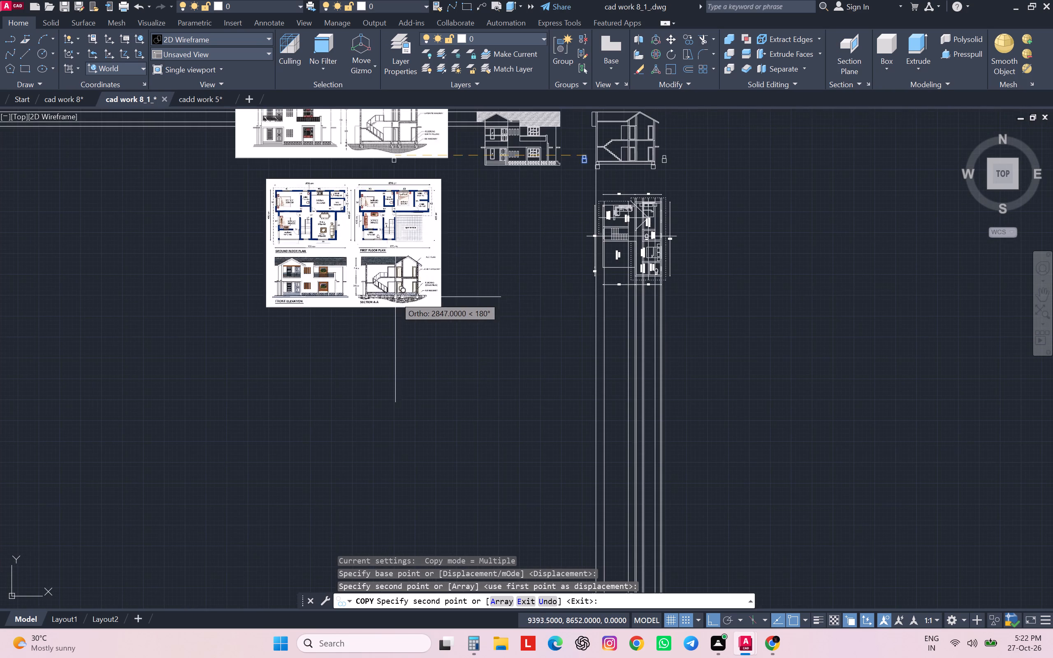
middle_click_drag(480, 265, 457, 361)
scroll(326, 399, "up", 2)
scroll(326, 398, "down", 3)
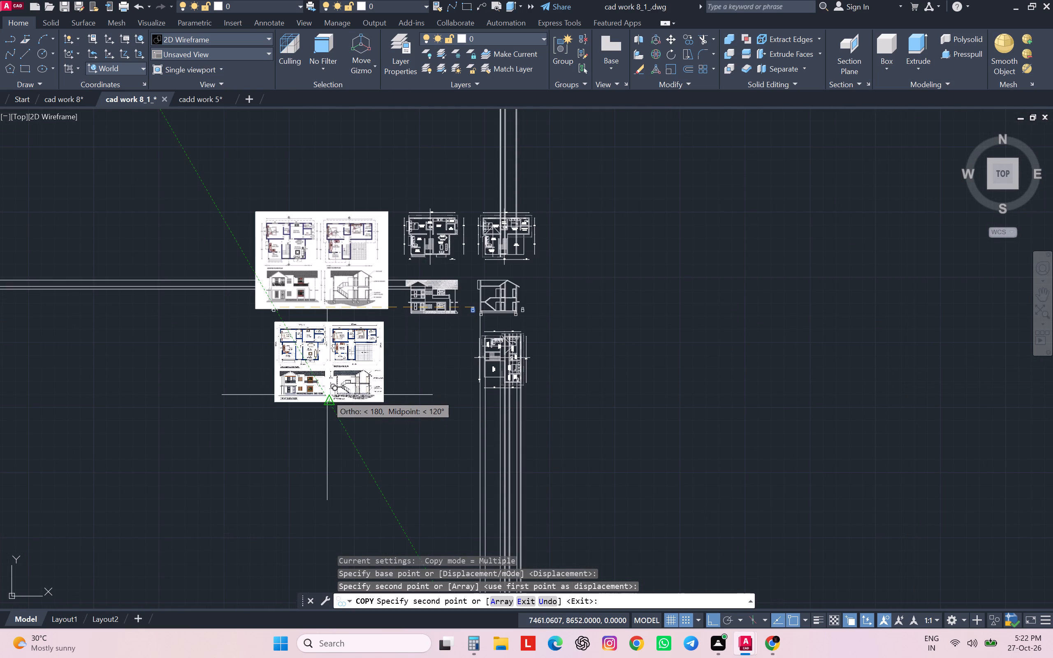
scroll(342, 294, "up", 3)
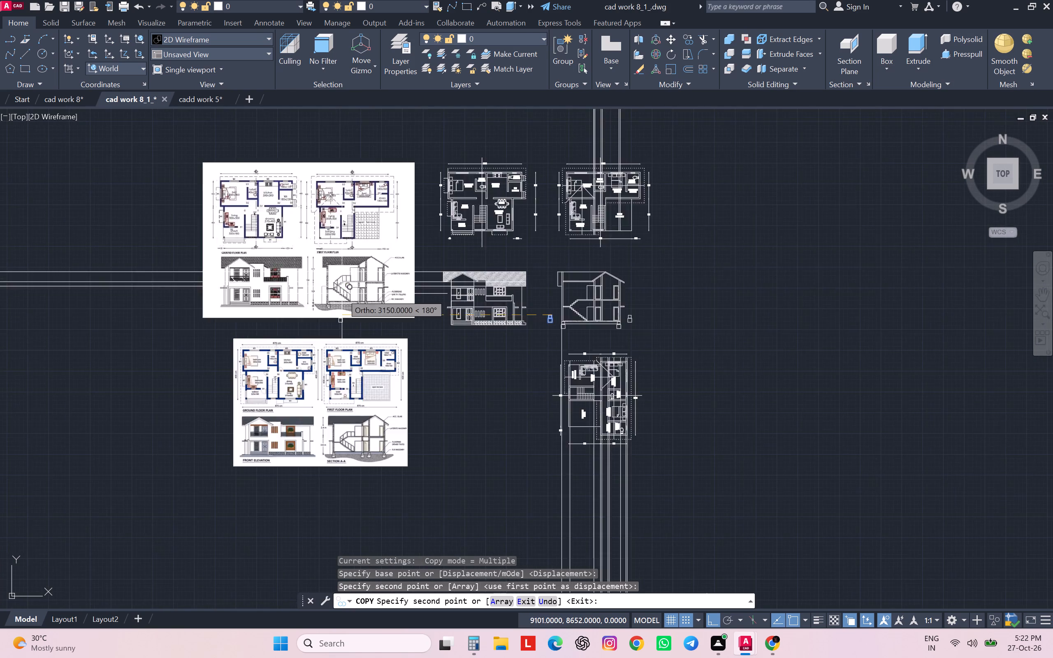
scroll(342, 294, "up", 2)
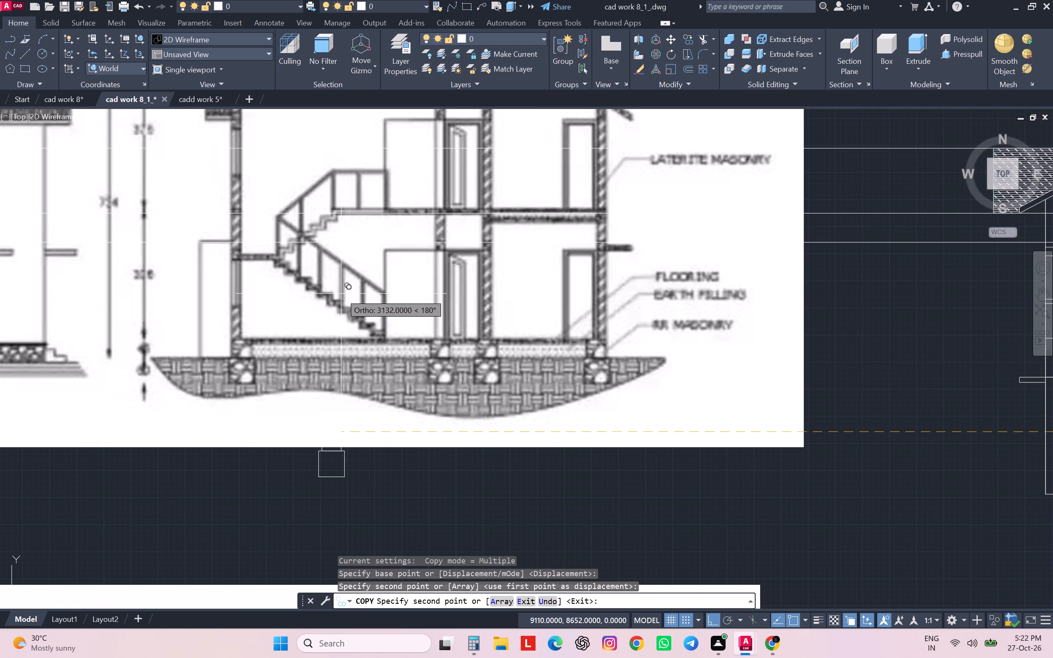
scroll(341, 294, "down", 1)
scroll(341, 294, "up", 1)
scroll(341, 294, "down", 3)
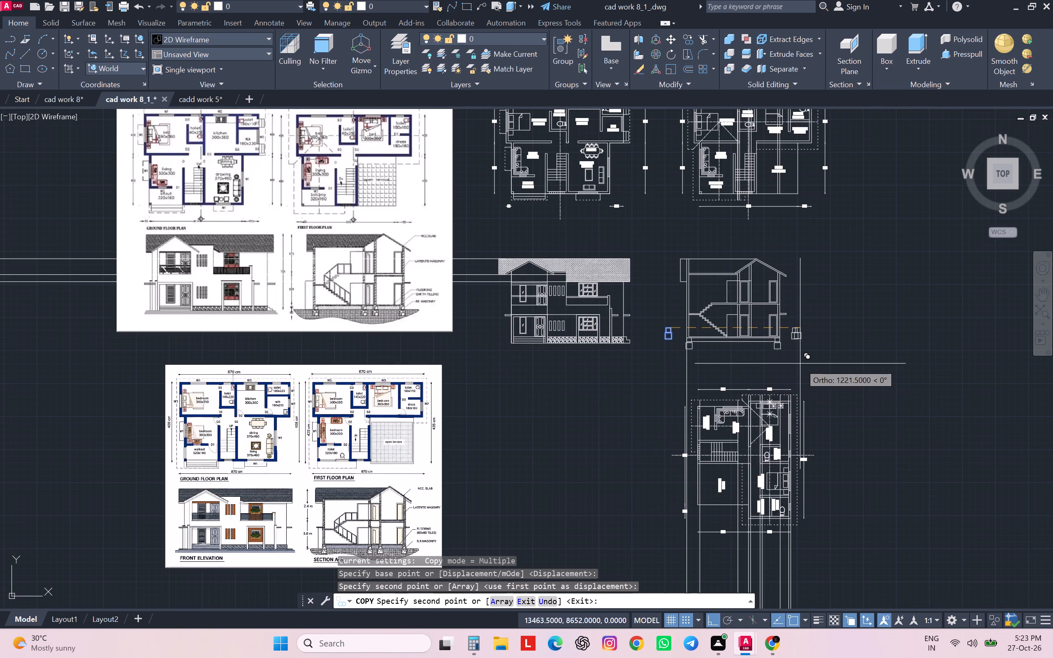
key("Escape")
scroll(694, 342, "down", 1)
scroll(694, 342, "up", 5)
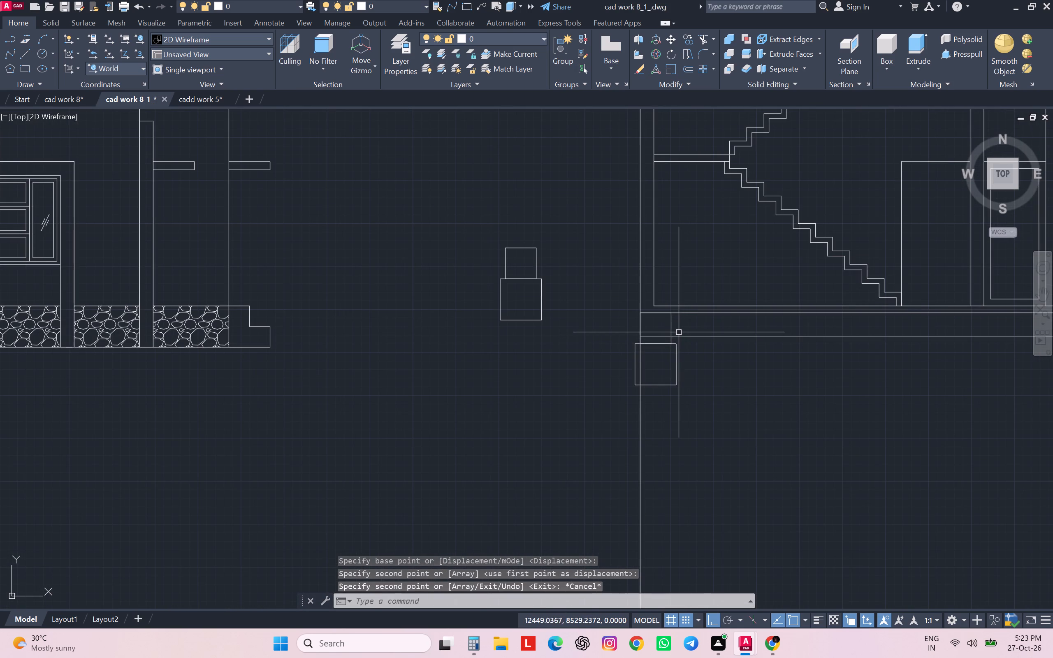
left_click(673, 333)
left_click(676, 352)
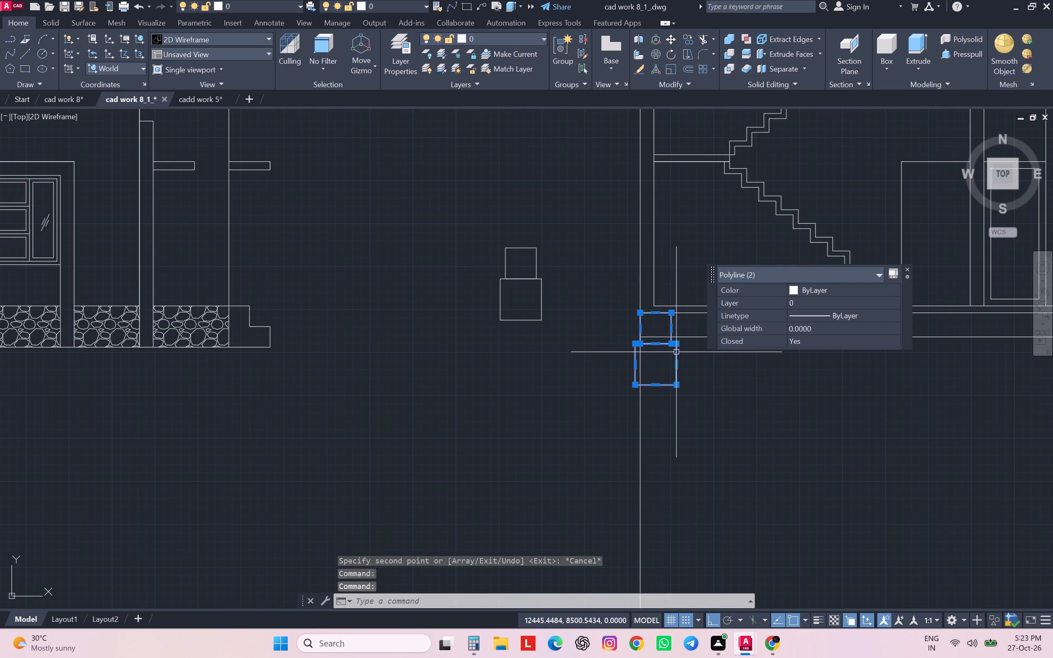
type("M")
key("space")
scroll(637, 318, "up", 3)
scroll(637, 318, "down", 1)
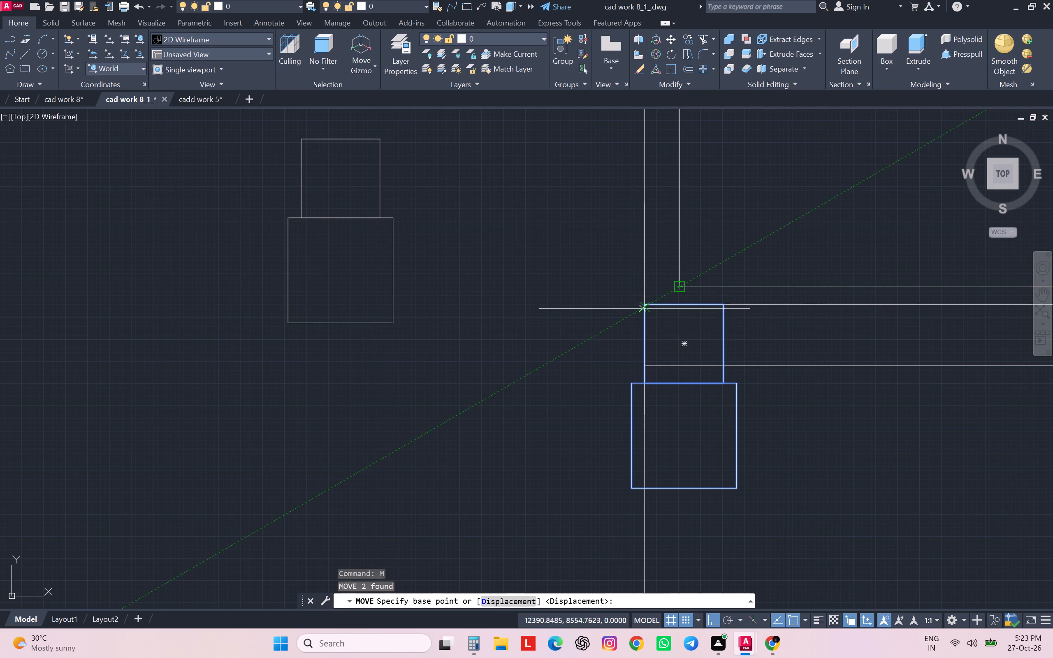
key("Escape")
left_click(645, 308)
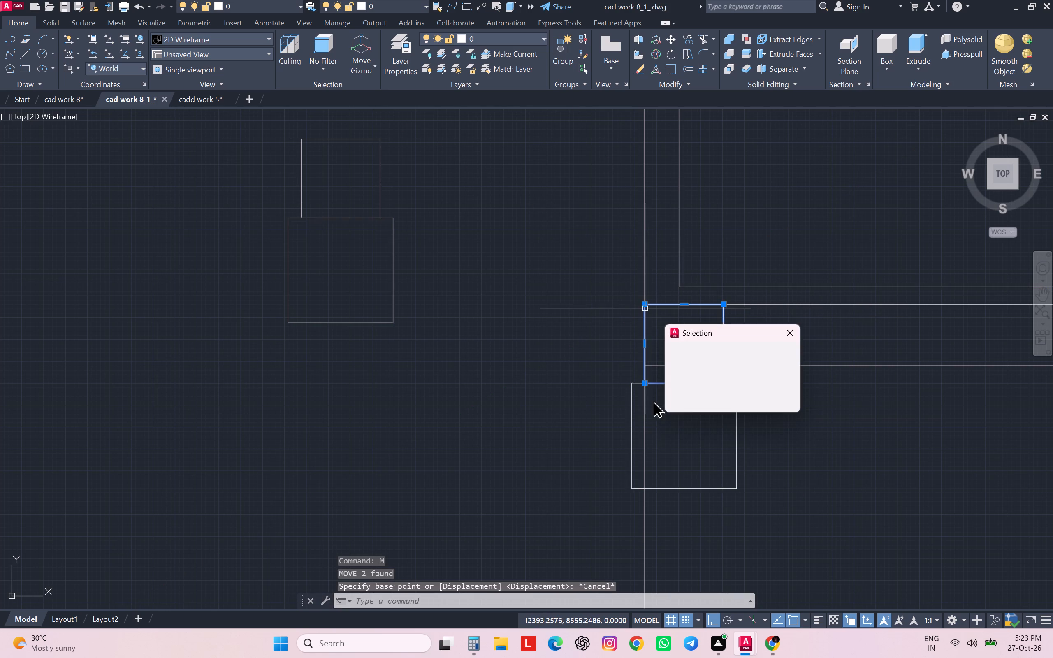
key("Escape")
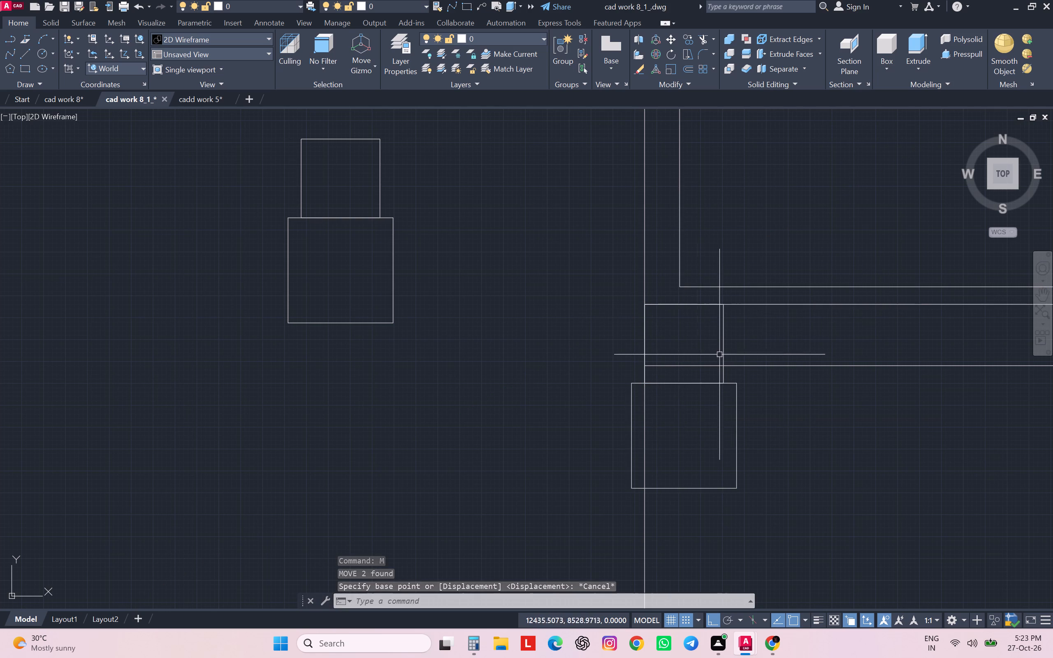
Move the stacked squares under the stair-side outer wall up so the upper square's outer top corner meets the flooring's top line.
left_click(723, 349)
left_click(737, 413)
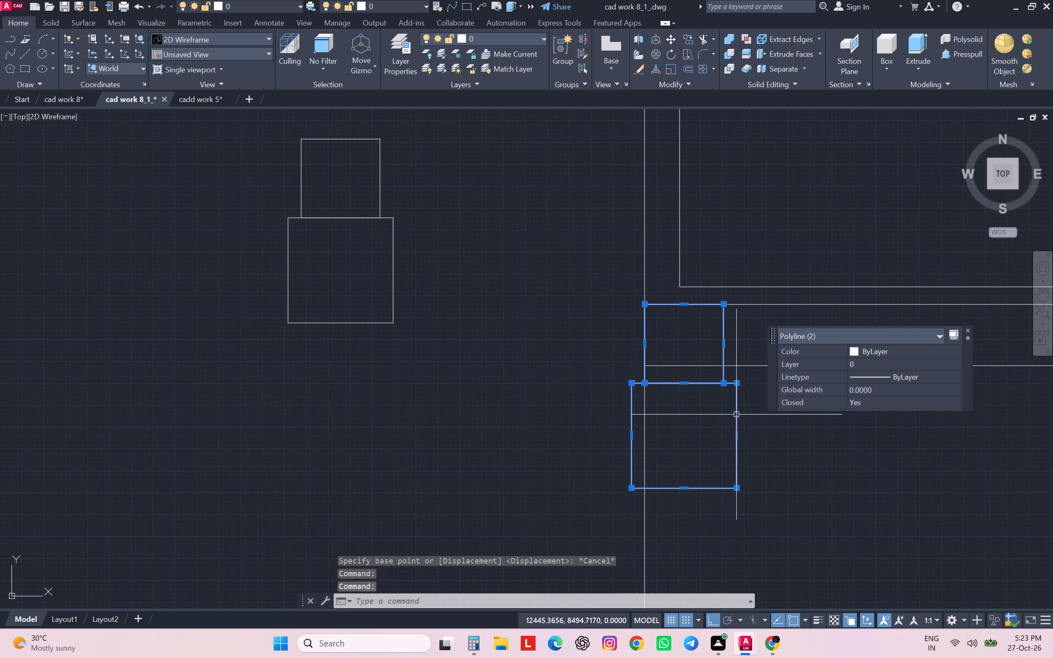
key("m")
key("Return")
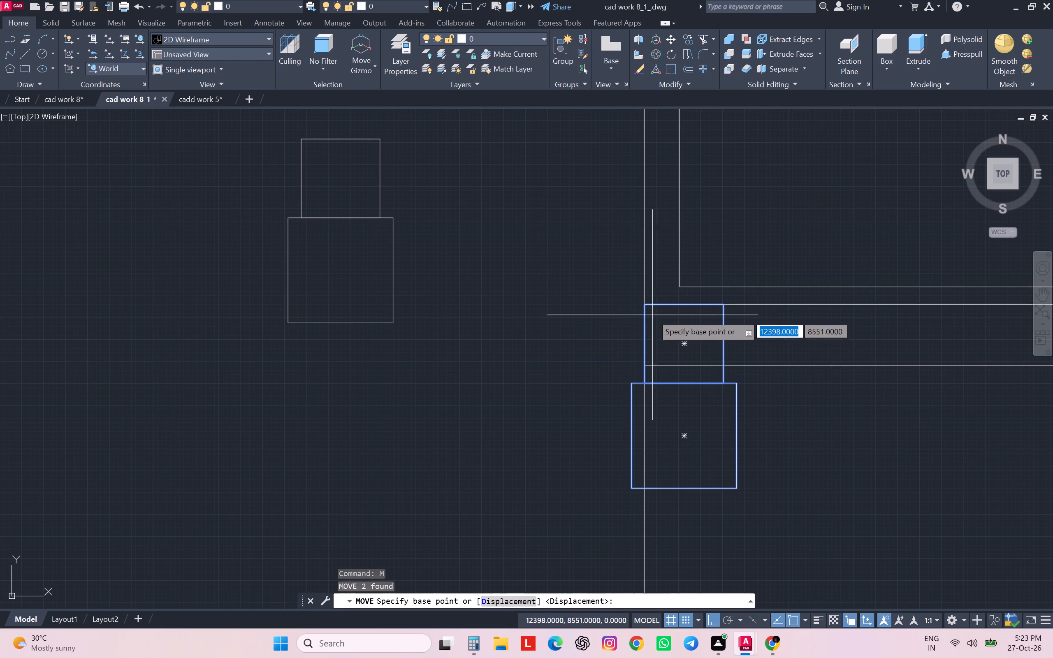
left_click(648, 309)
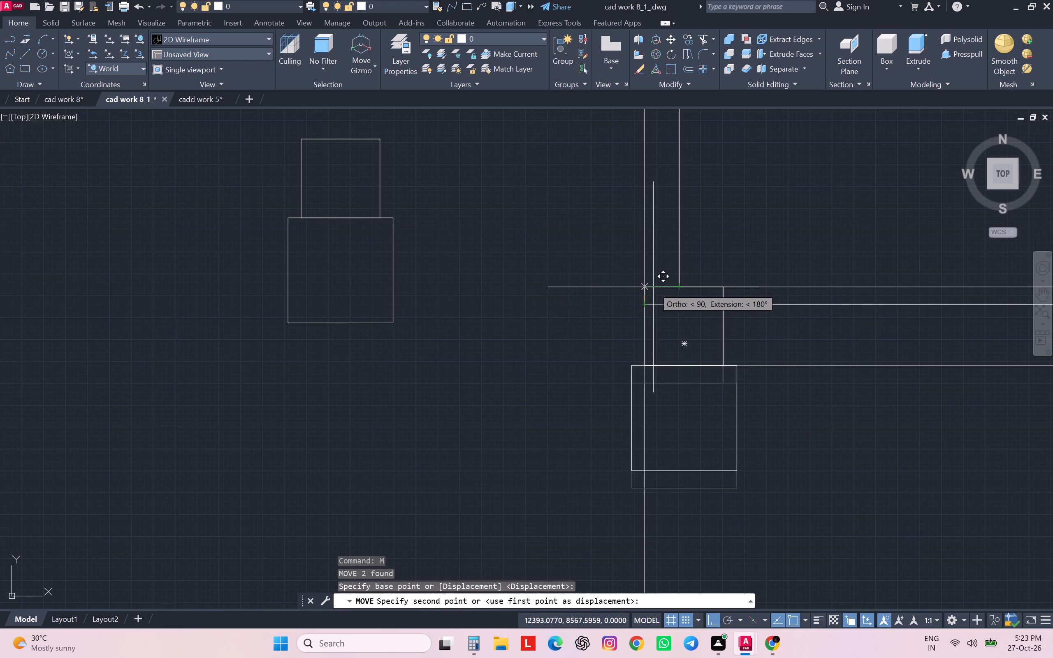
left_click(645, 287)
Move the stacked squares under the opposite outer wall up so the upper square's outer top corner meets the flooring's top line.
scroll(786, 323, "down", 2)
scroll(814, 417, "up", 1)
middle_click_drag(814, 417, 789, 411)
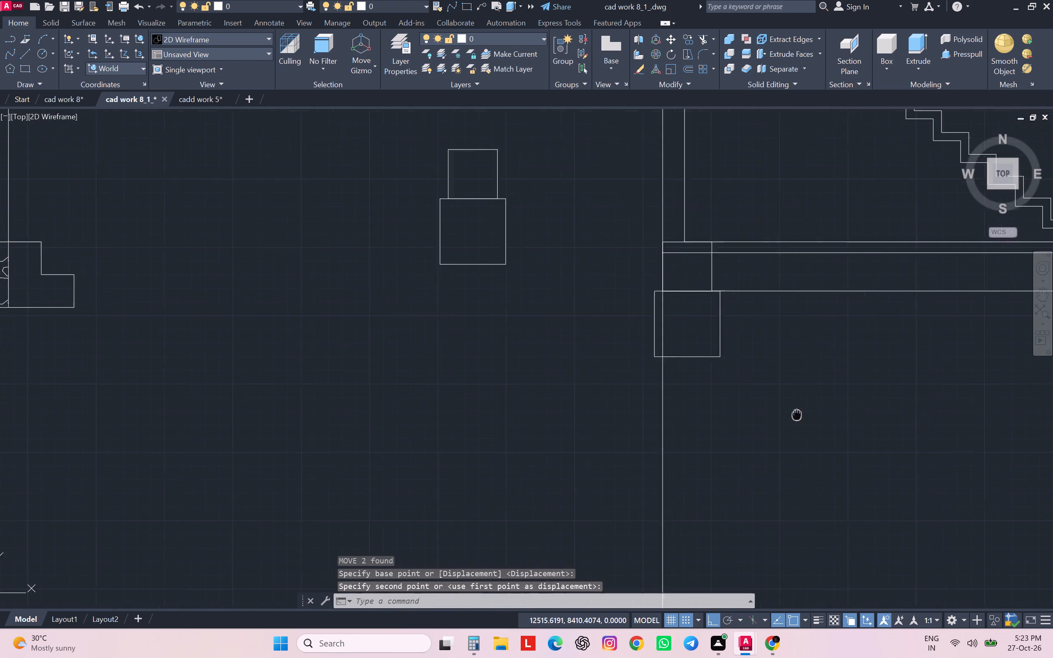
middle_click_drag(789, 411, 420, 396)
scroll(500, 403, "down", 1)
scroll(419, 394, "up", 1)
scroll(420, 389, "down", 2)
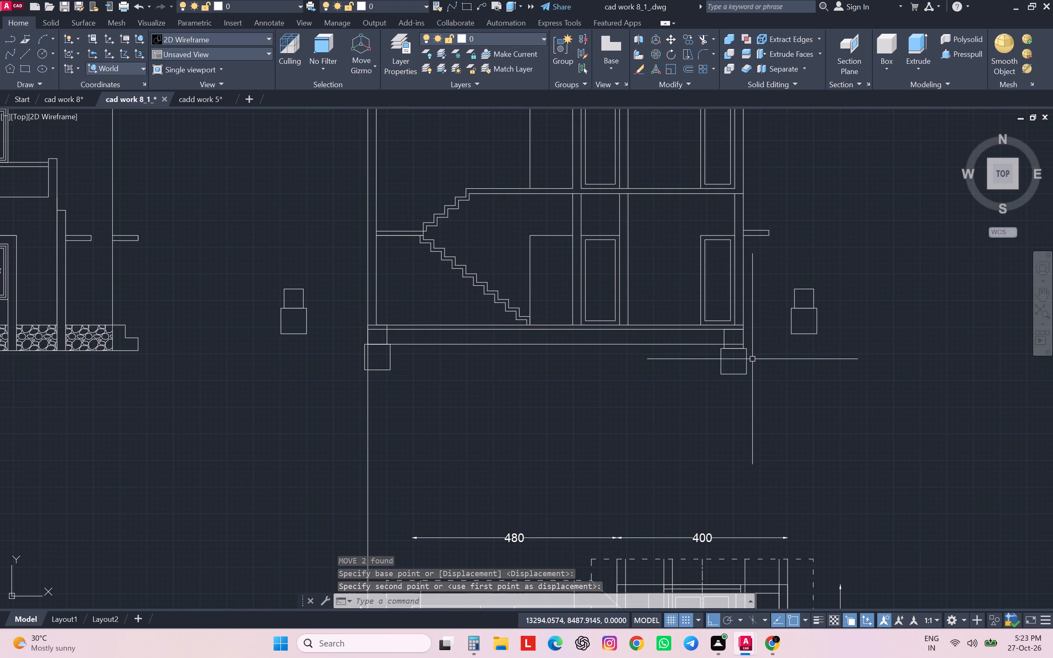
scroll(738, 348, "up", 3)
left_click(733, 338)
left_click(709, 370)
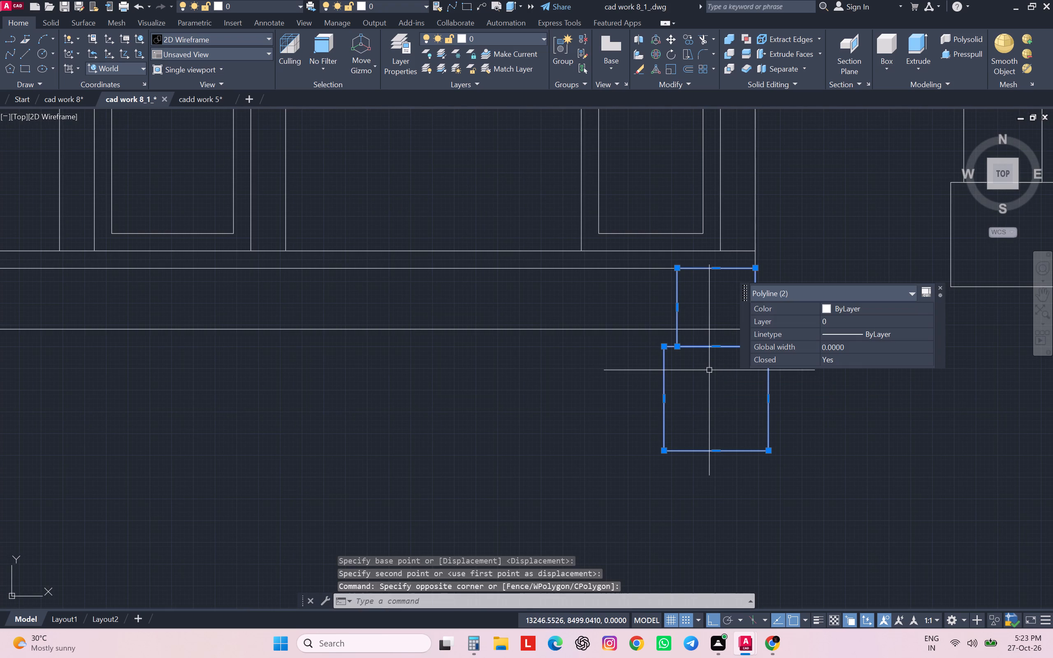
key("m")
key("Return")
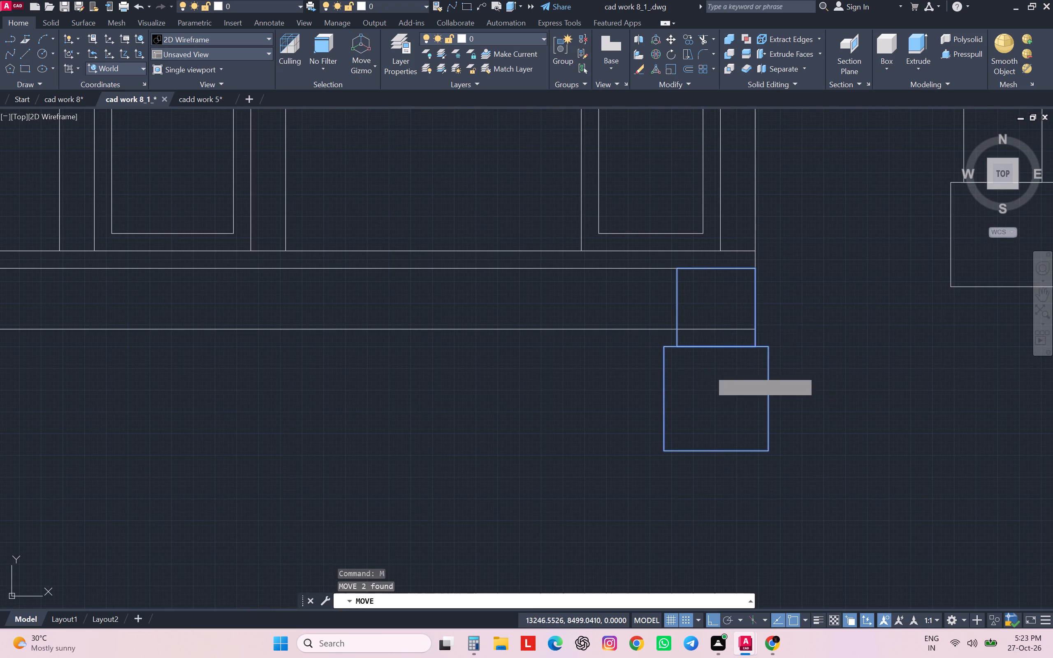
left_click(755, 273)
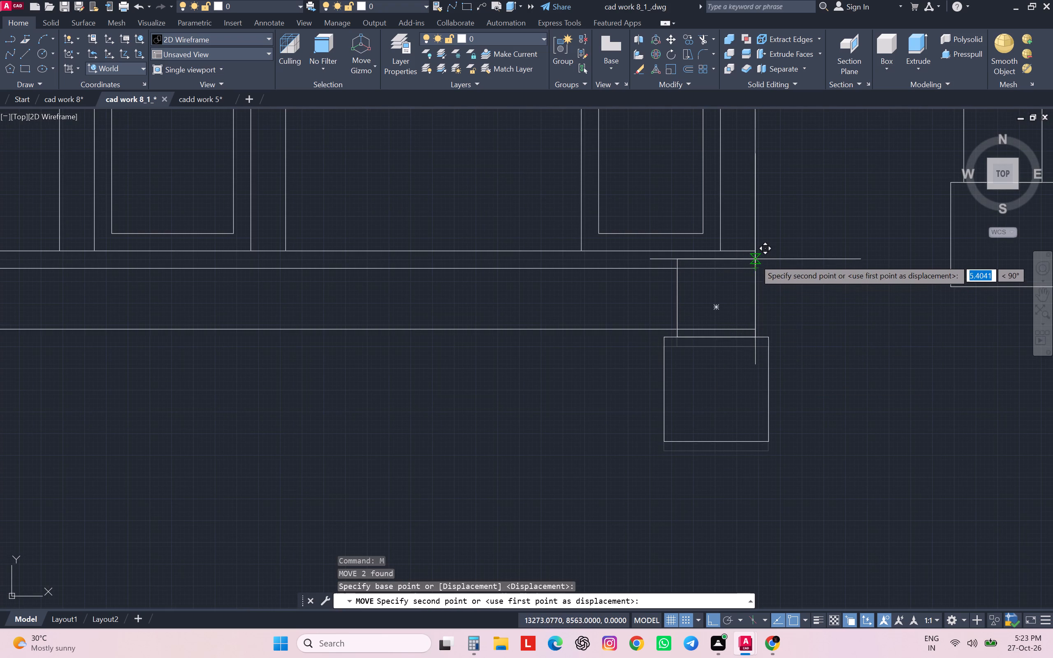
left_click(753, 257)
key("Escape")
key("Escape")
Draw a line closing the base of the ground-floor interior wall nearer the stairs, along the flooring's top line.
scroll(833, 340, "down", 3)
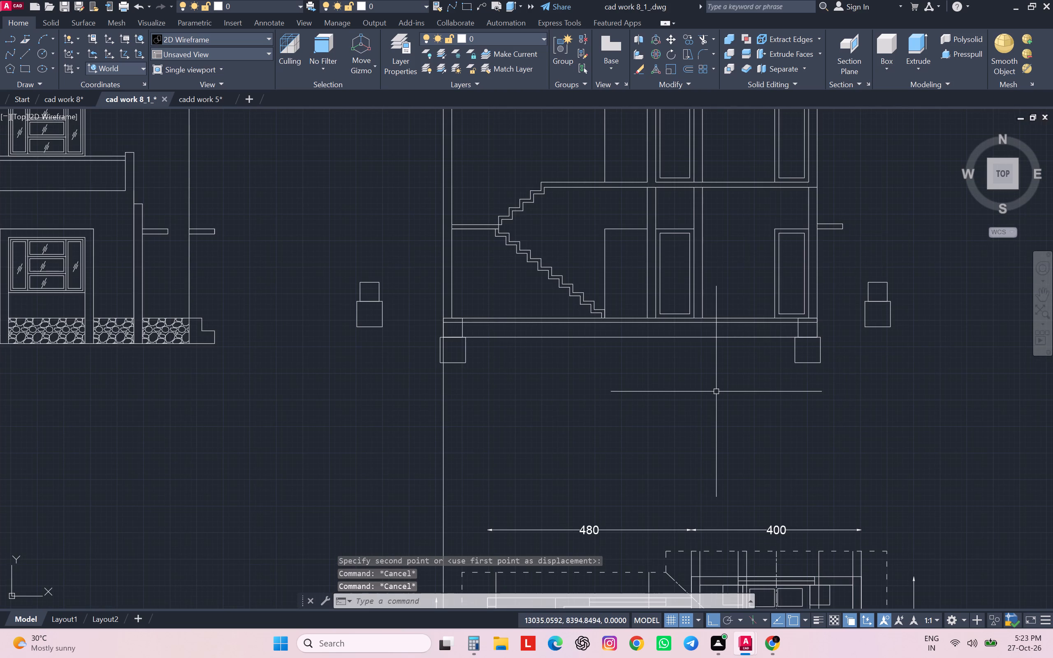
key("l")
key("Return")
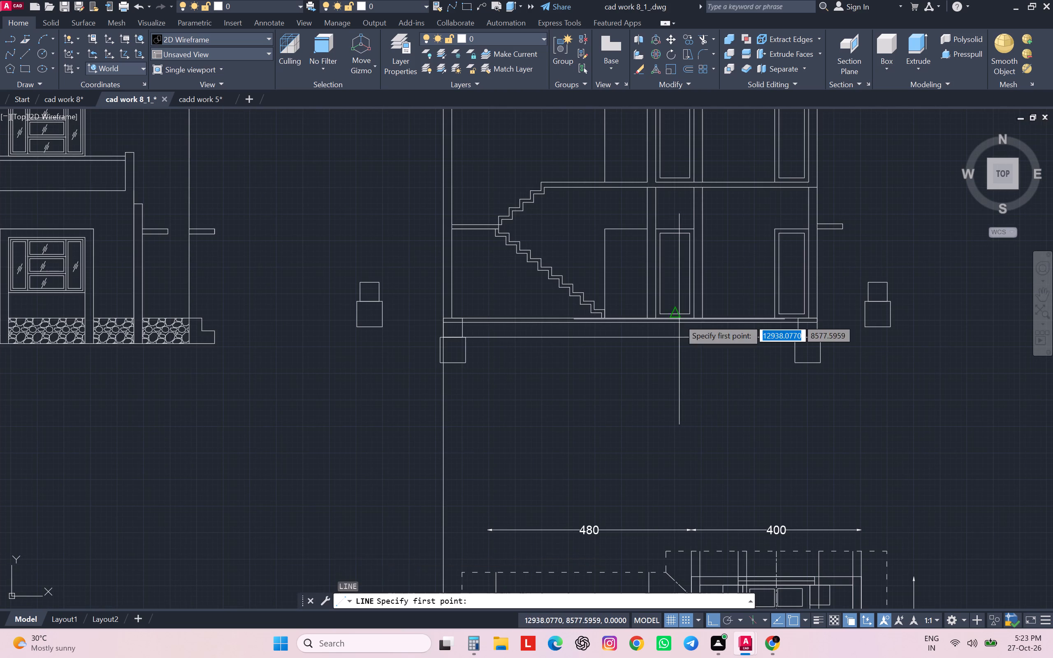
scroll(679, 311, "up", 3)
left_click(542, 336)
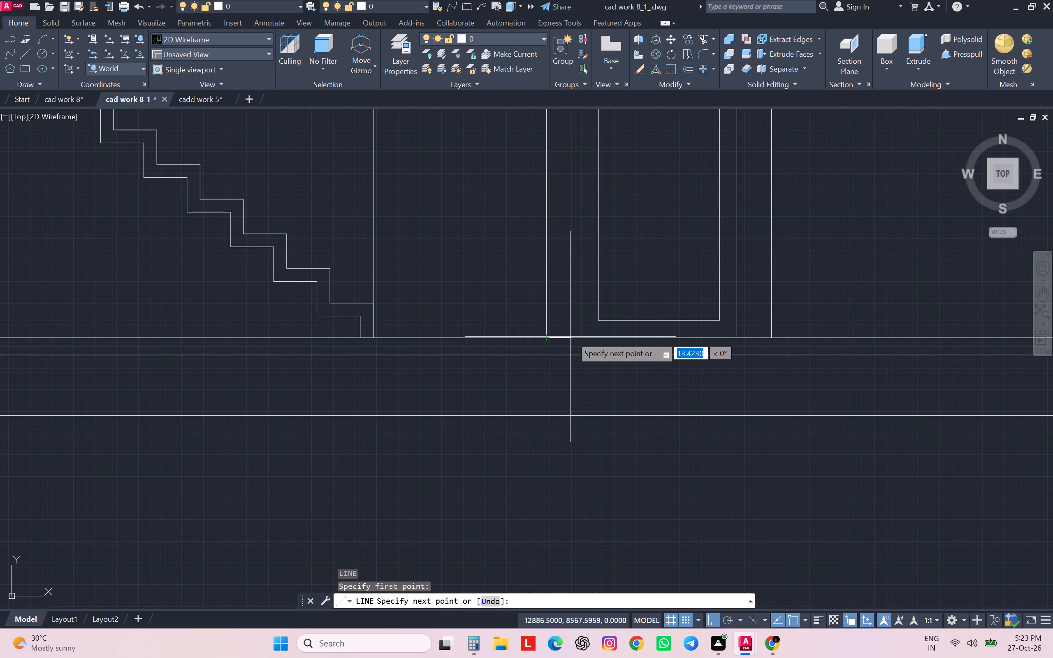
left_click(581, 338)
key("Escape")
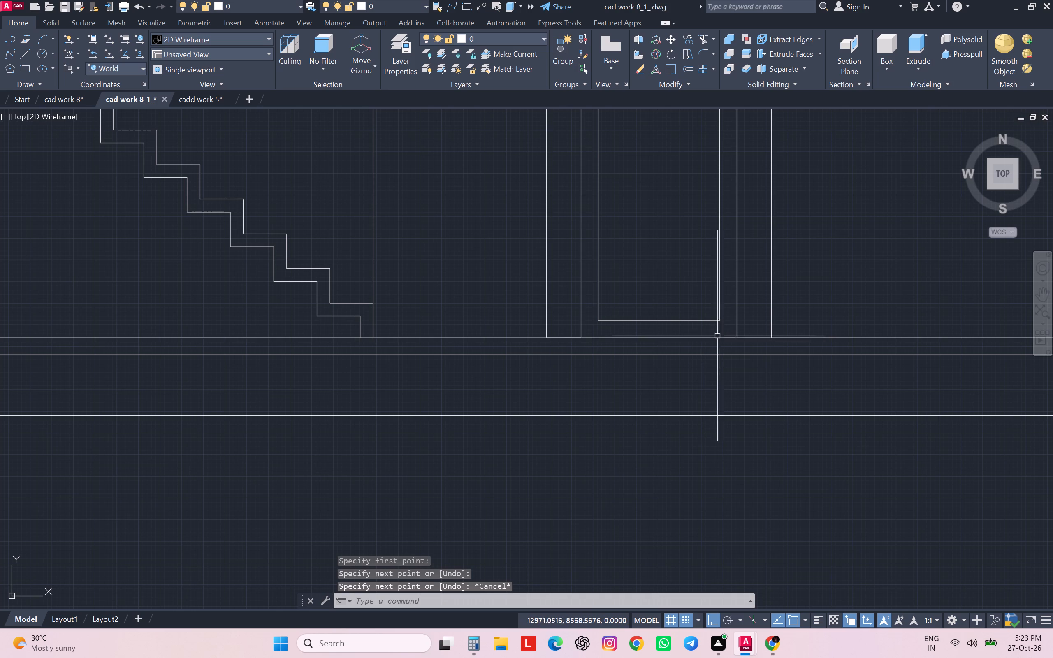
Draw a line closing the base of the second ground-floor interior wall, on the far side of the door.
type("L")
key("space")
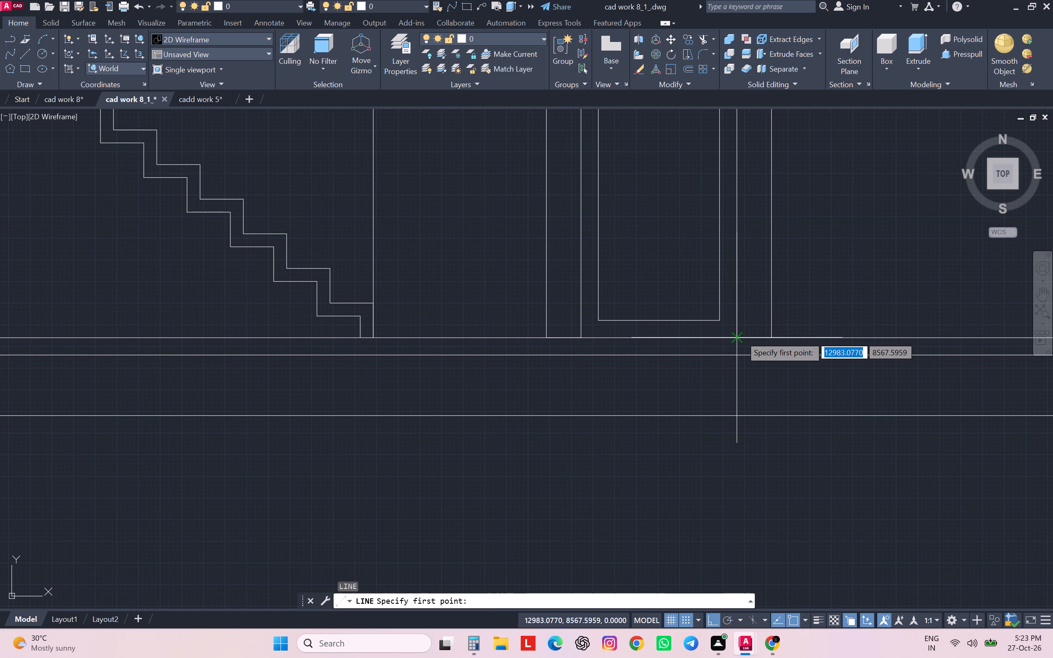
left_click(735, 337)
left_click(775, 338)
key("Escape")
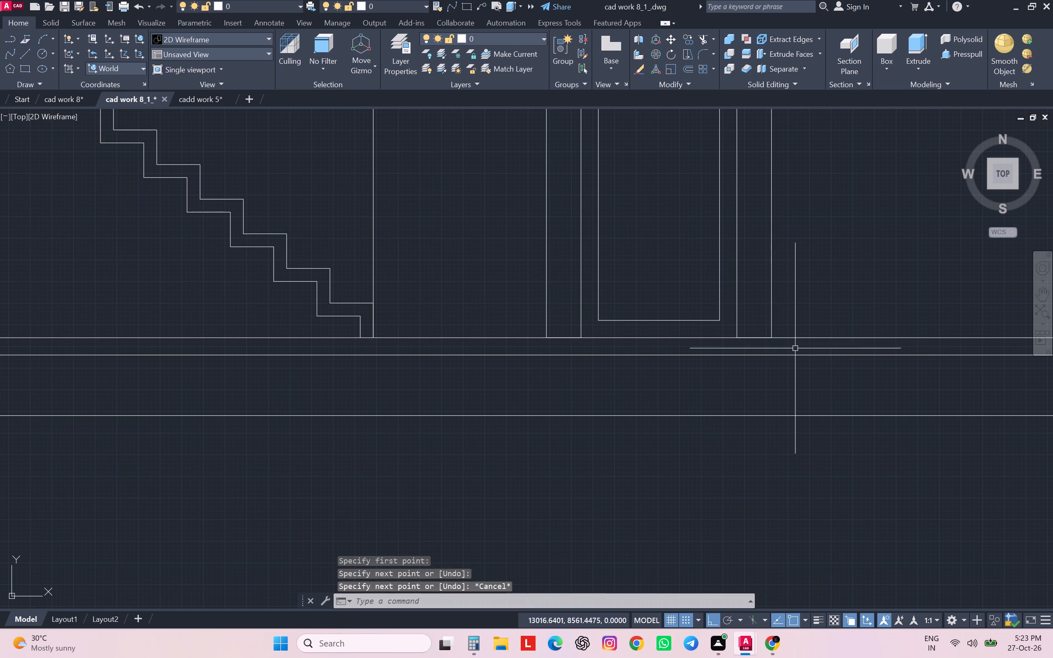
key("Escape")
Copy the spare stacked squares under the interior wall farther from the stairs, aligning the upper square's top midpoint with the wall's base midpoint.
scroll(778, 328, "down", 1)
scroll(778, 328, "up", 1)
scroll(778, 338, "down", 3)
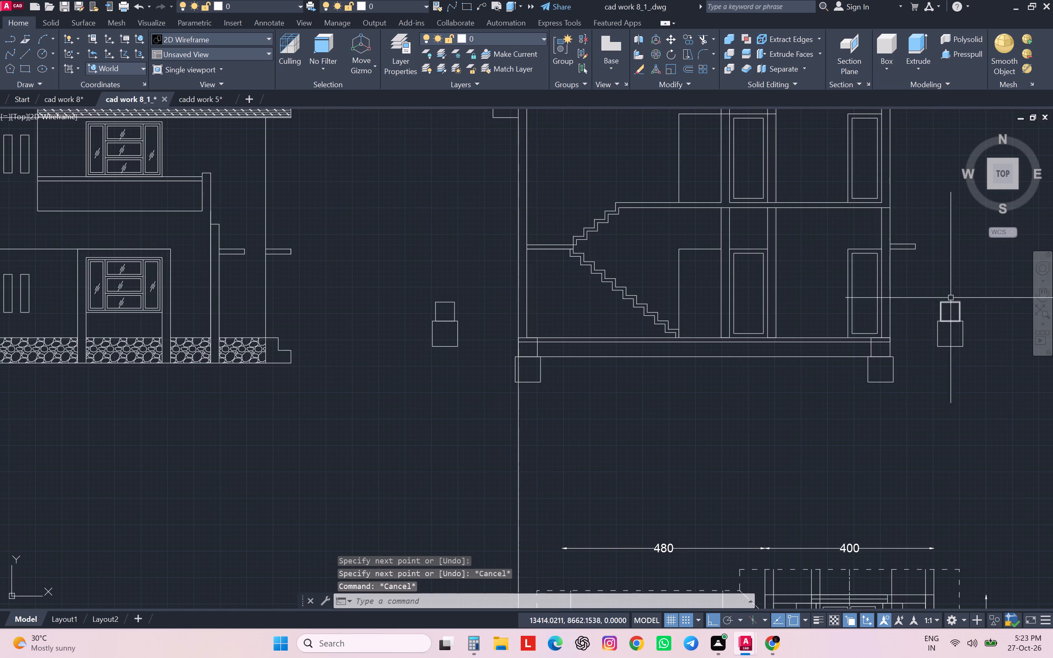
left_click(967, 292)
scroll(966, 306, "down", 1)
left_click(934, 373)
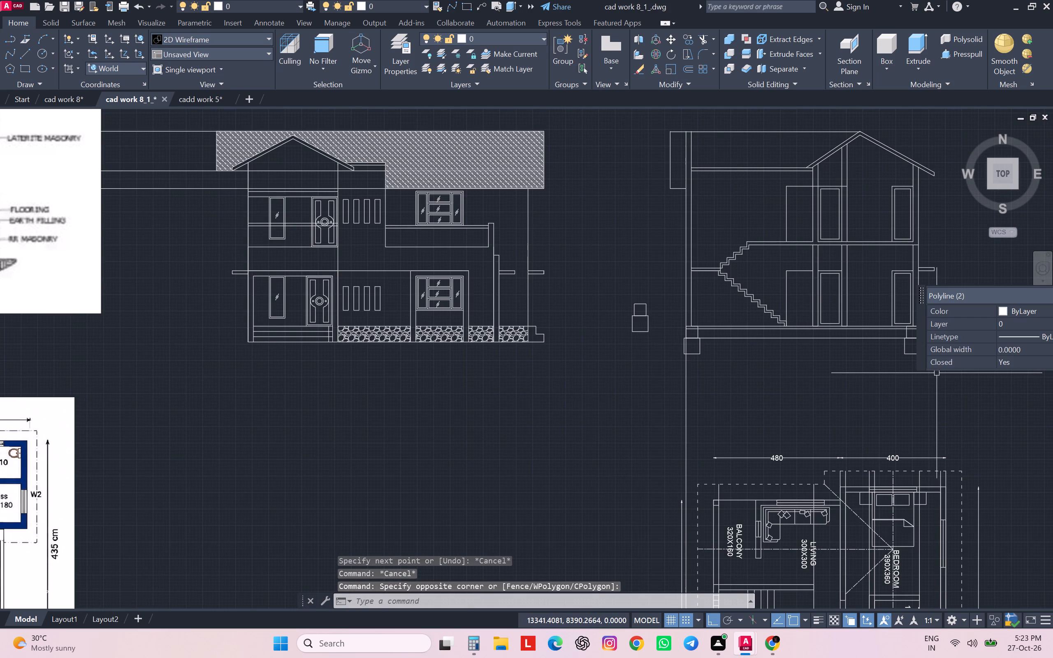
type("CO")
key("Return")
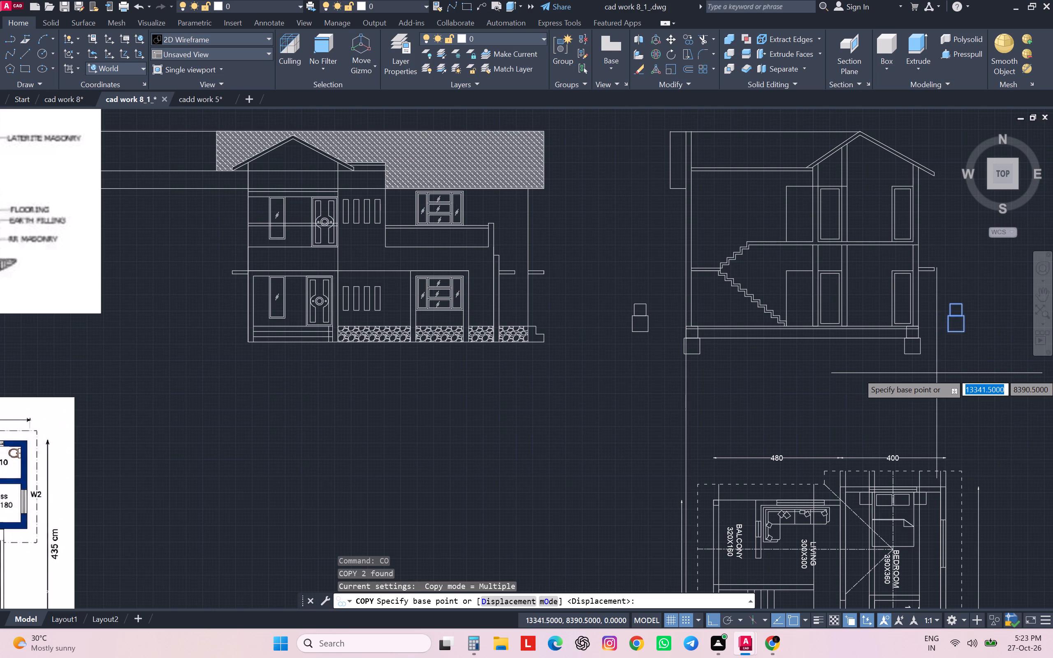
scroll(948, 304, "up", 3)
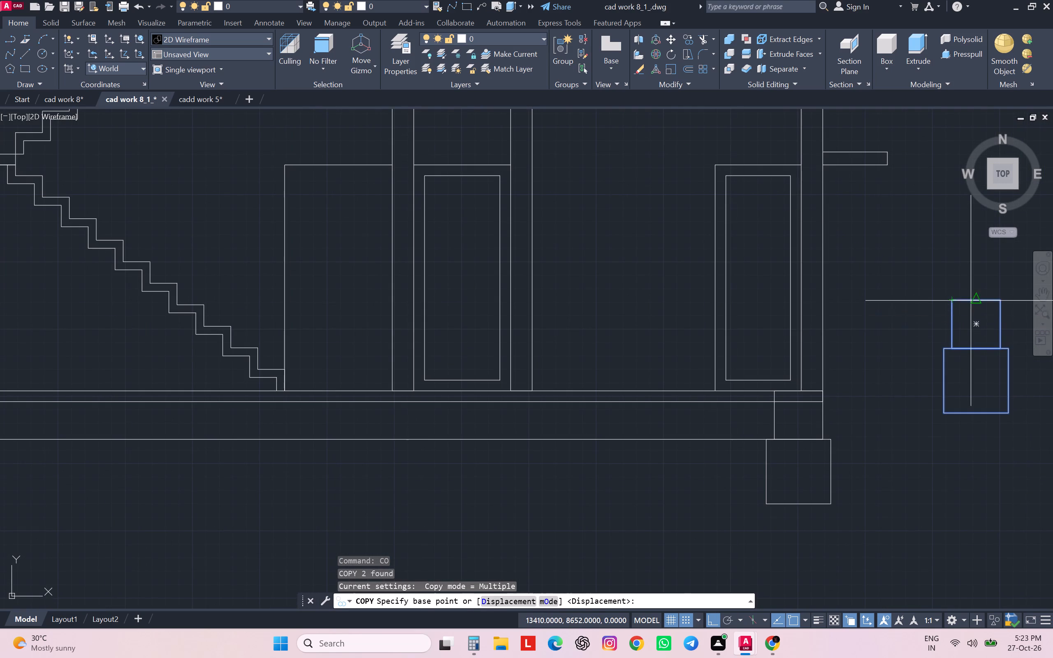
left_click(975, 299)
scroll(975, 299, "down", 1)
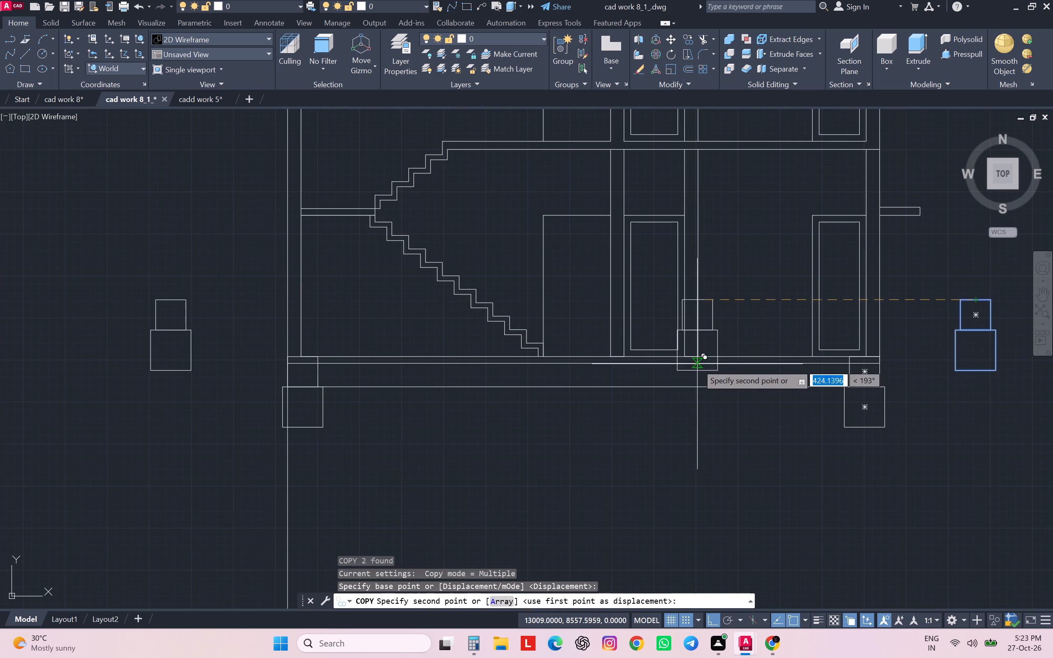
scroll(693, 362, "up", 4)
left_click(678, 334)
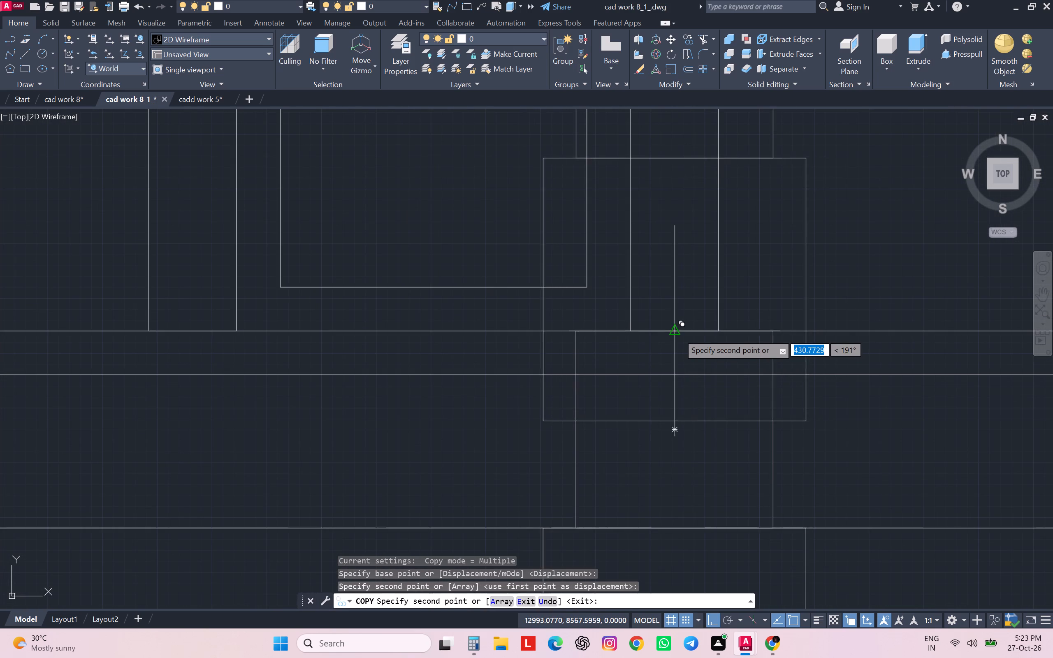
Place another copy of the stacked squares under the interior wall nearer the stairs, centred on the wall's base midpoint.
scroll(684, 330, "down", 2)
left_click(494, 332)
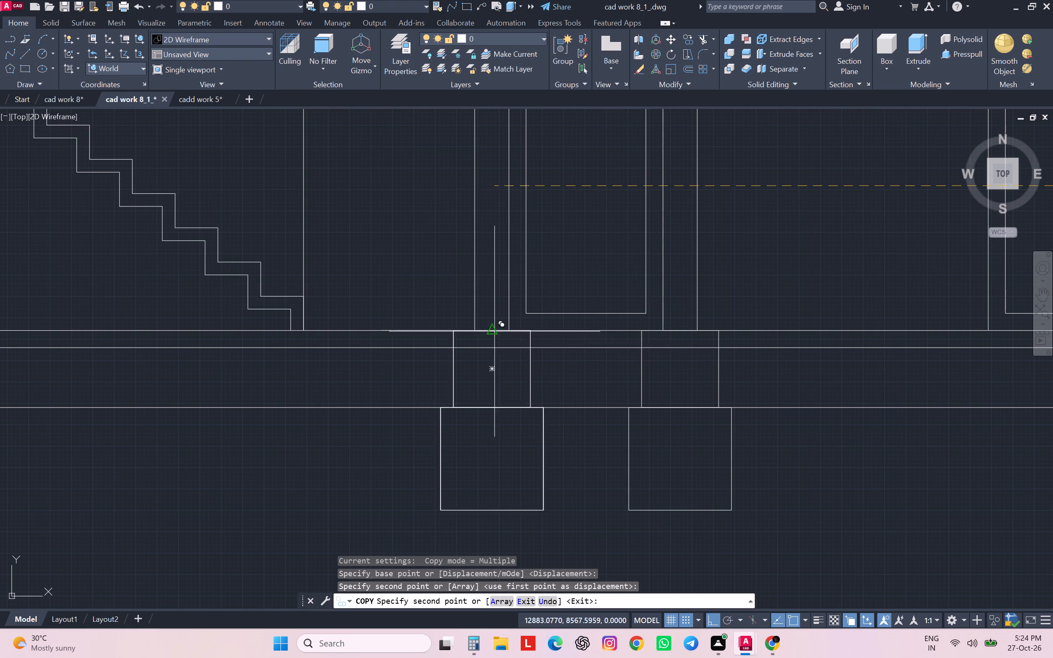
scroll(647, 301, "down", 3)
key("Escape")
key("Escape")
key("Escape")
key("Escape")
Examine the foundations and ground below the section in the reference image against the drawn Section A-A.
scroll(874, 360, "down", 1)
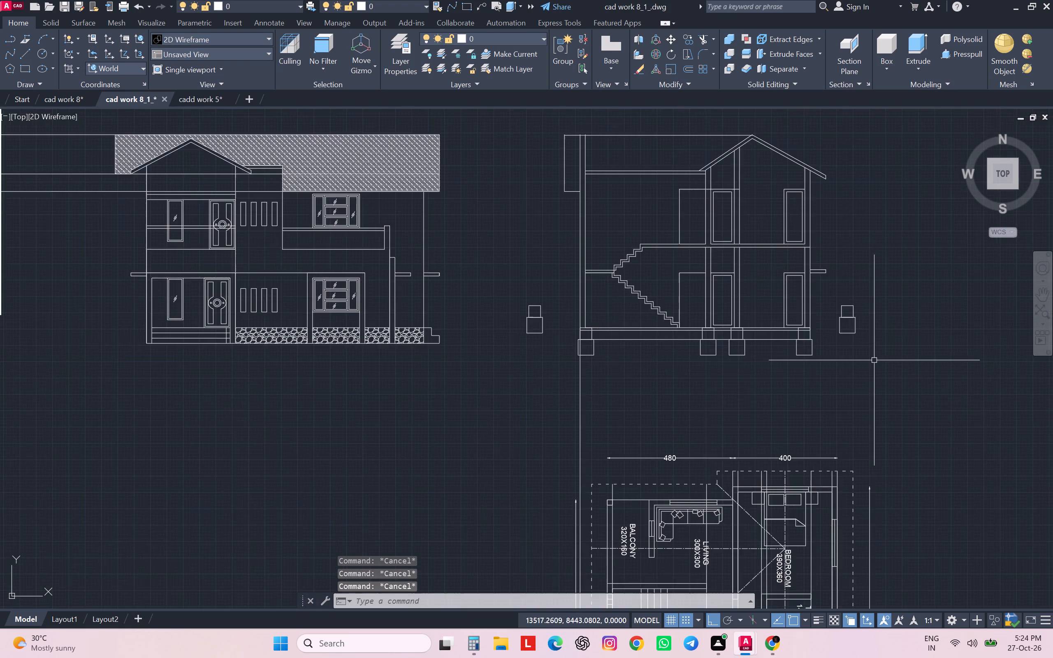
scroll(874, 360, "down", 4)
scroll(678, 368, "up", 1)
scroll(678, 368, "down", 1)
scroll(678, 368, "up", 2)
scroll(759, 350, "up", 1)
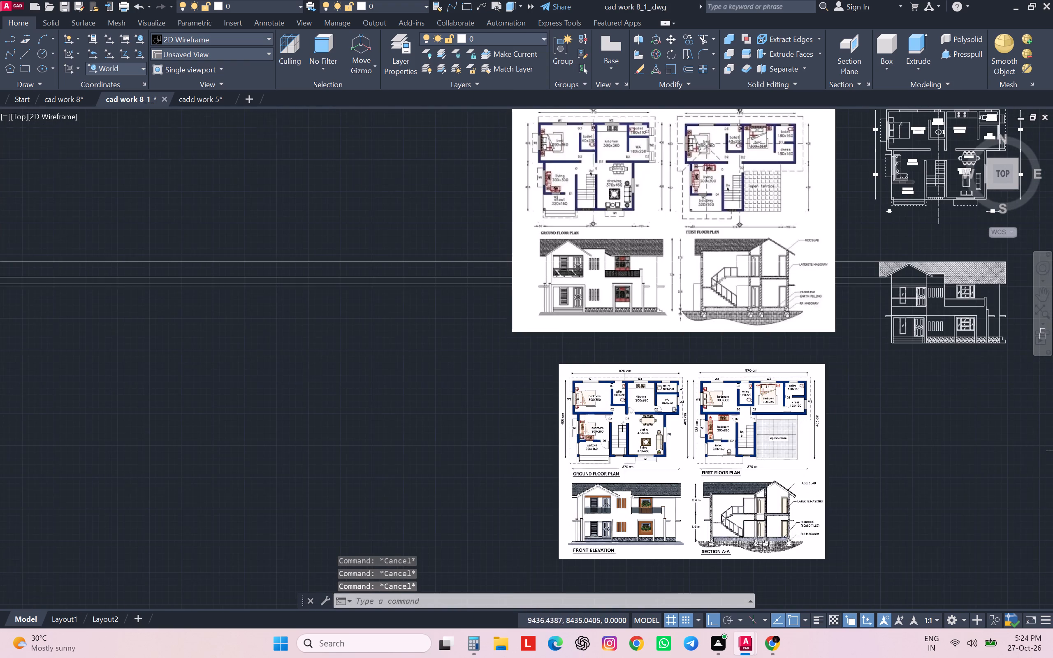
scroll(759, 350, "up", 1)
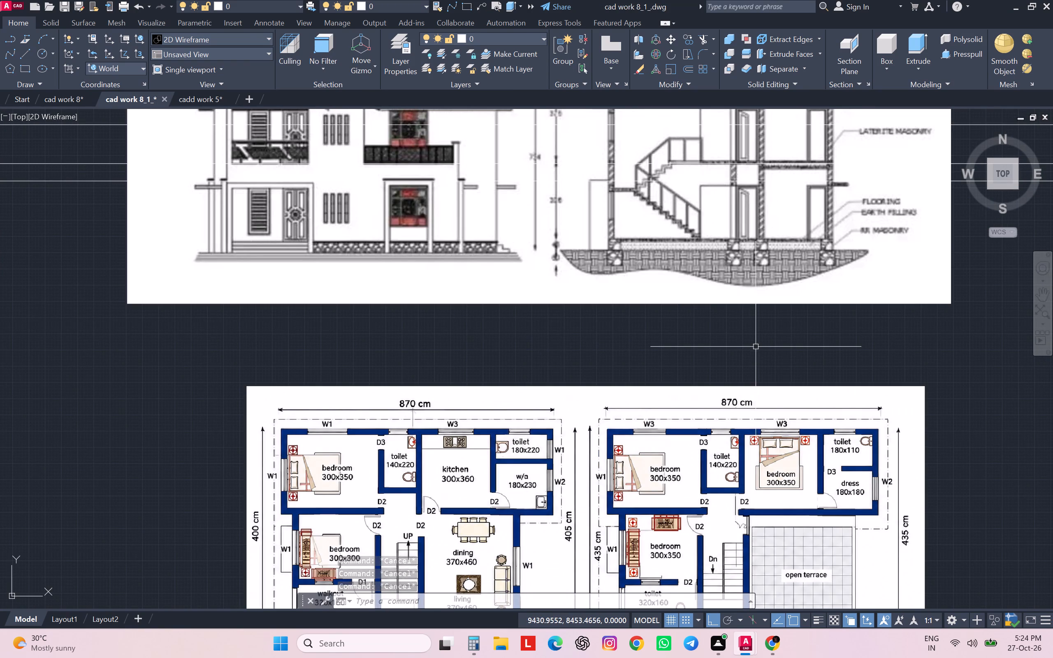
middle_click_drag(756, 345, 599, 382)
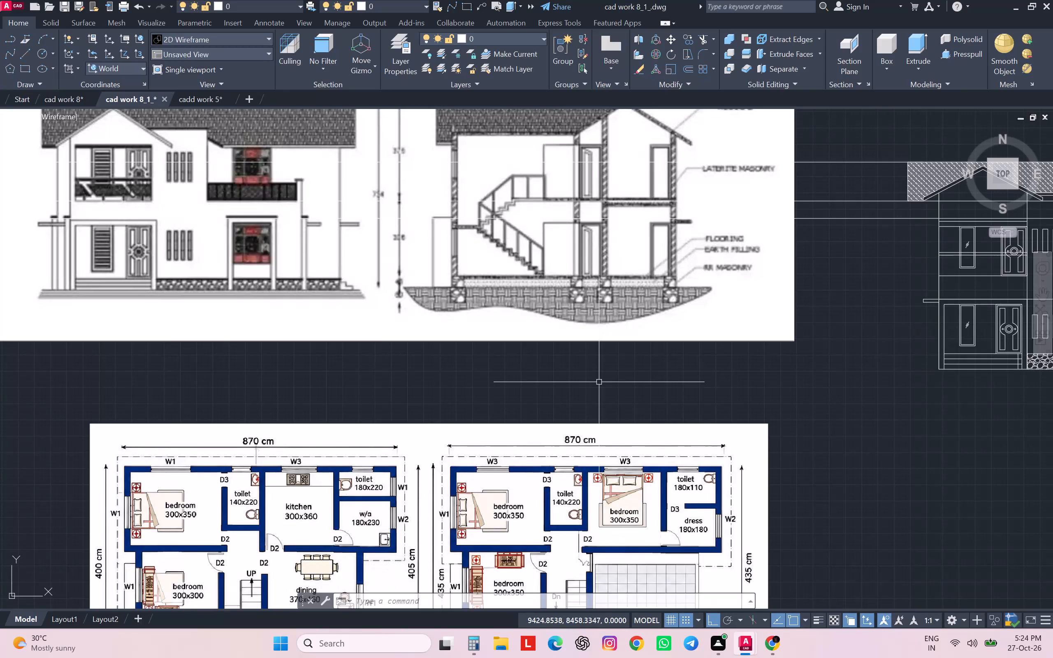
Erase the two spare pairs of stacked squares standing beyond the section's outer walls.
scroll(599, 382, "down", 2)
middle_click_drag(847, 469, 817, 491)
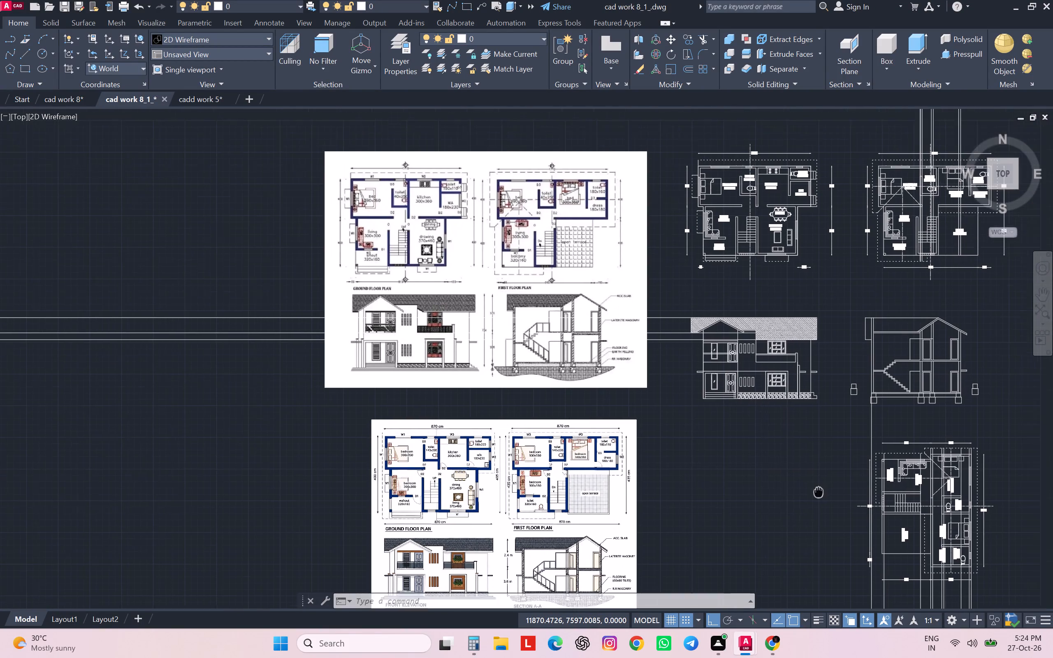
middle_click_drag(817, 491, 628, 422)
left_click_drag(802, 309, 790, 318)
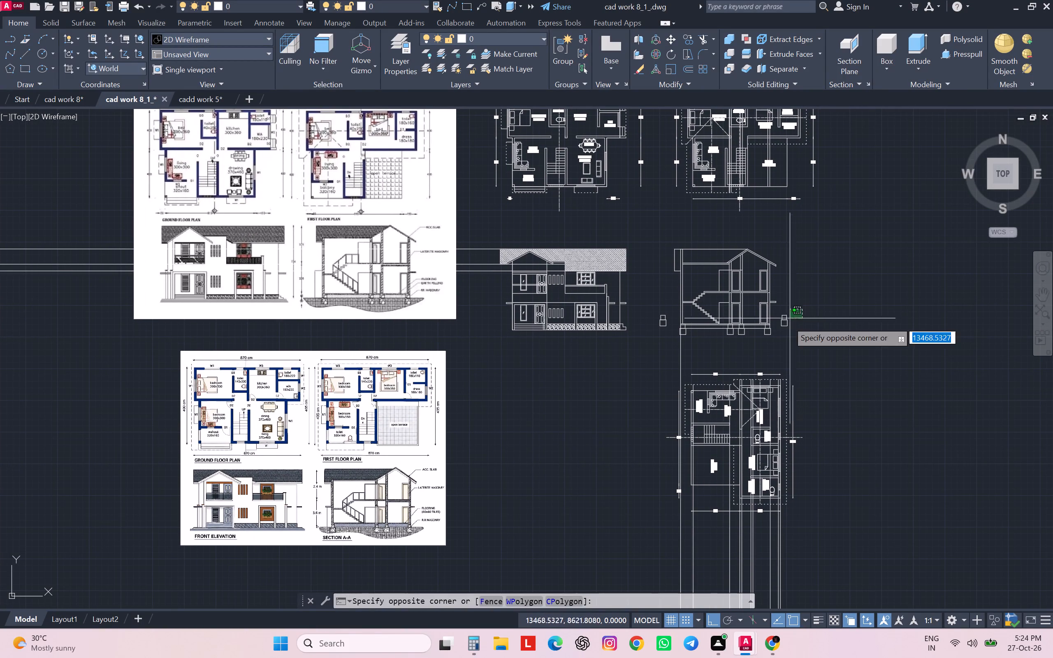
left_click(785, 324)
key("Delete")
key("Delete")
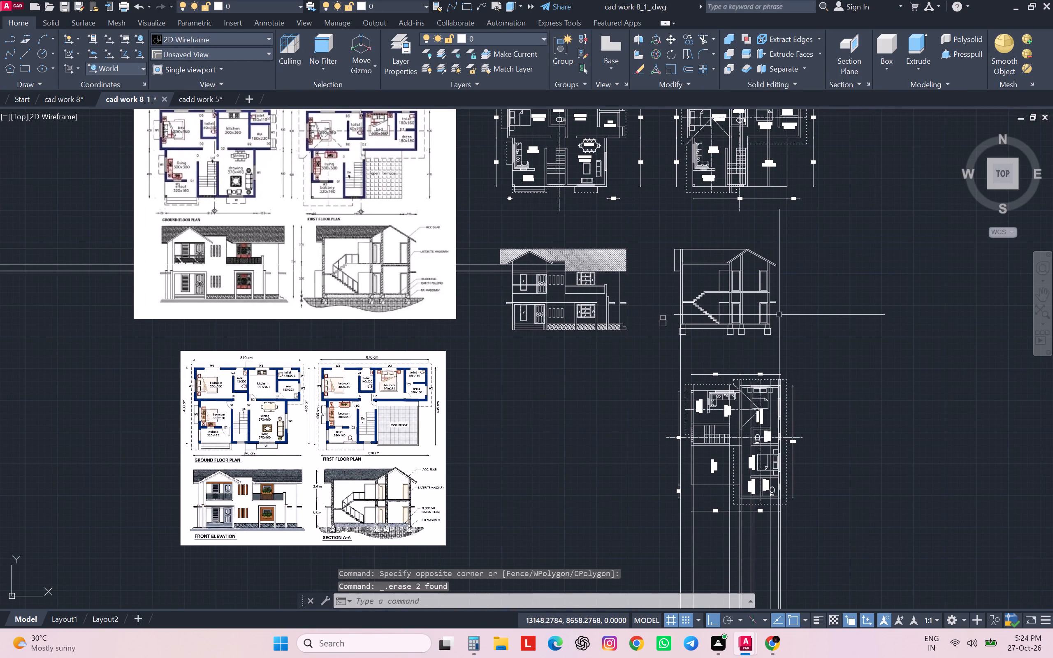
left_click(670, 309)
left_click(650, 334)
key("Delete")
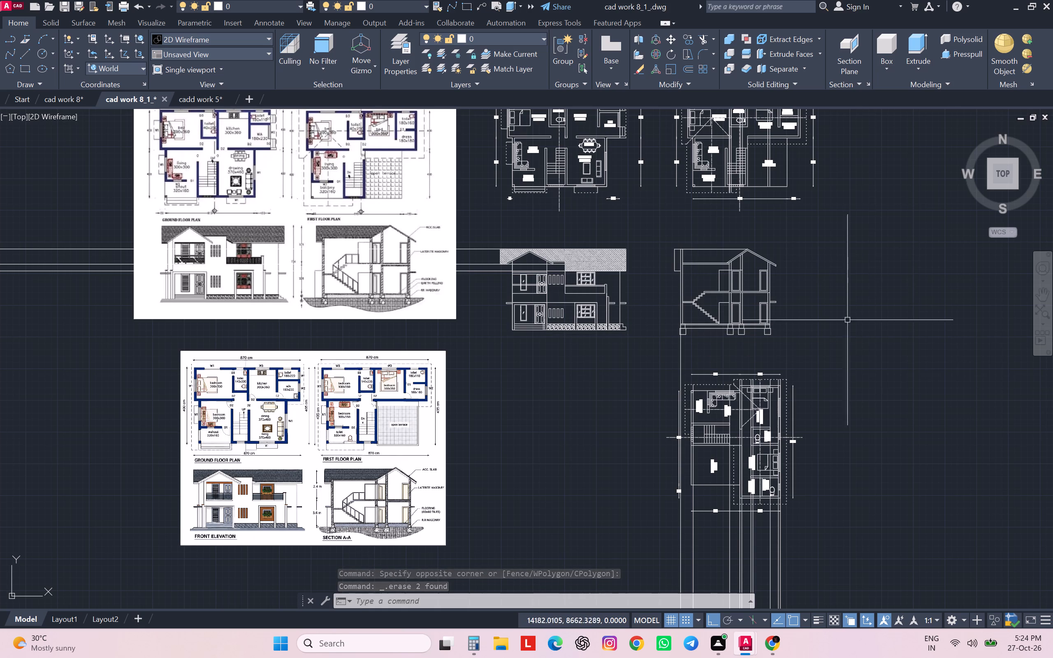
Trim the vertical construction line between the section's stair-side outer wall and the rotated floor plan below it.
type("TR")
key("space")
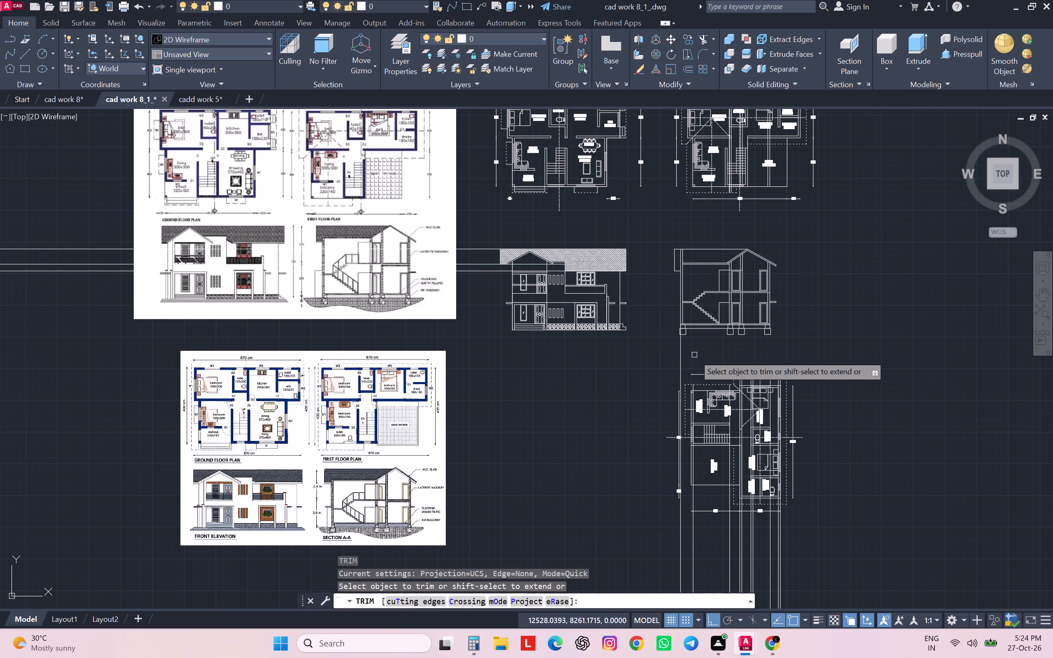
left_click_drag(694, 355, 682, 358)
left_click(668, 362)
left_click(684, 357)
scroll(788, 298, "down", 3)
key("Escape")
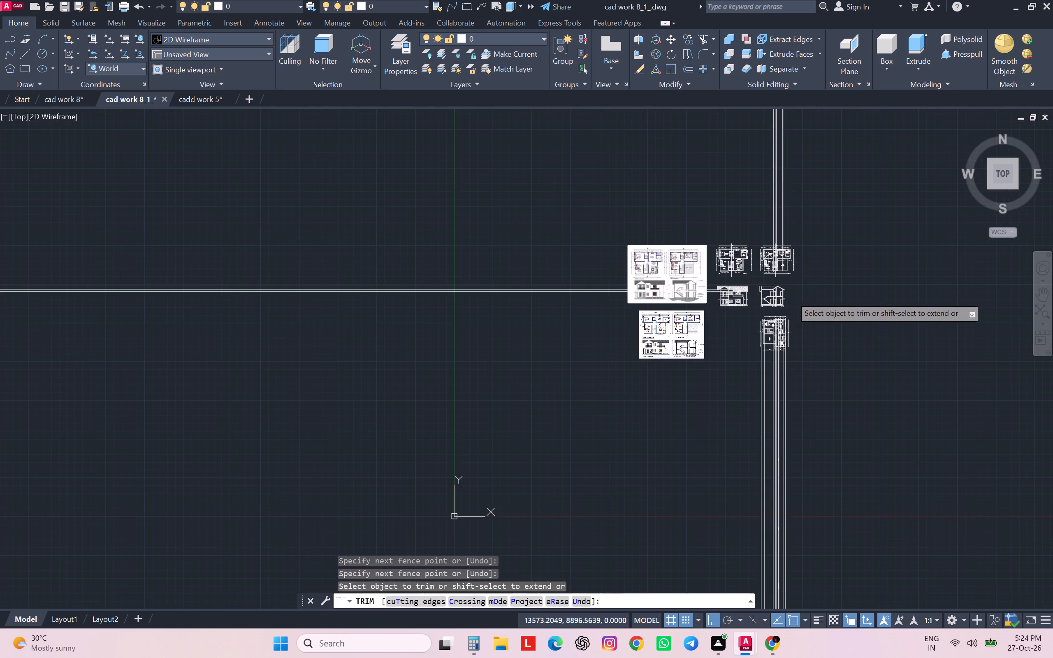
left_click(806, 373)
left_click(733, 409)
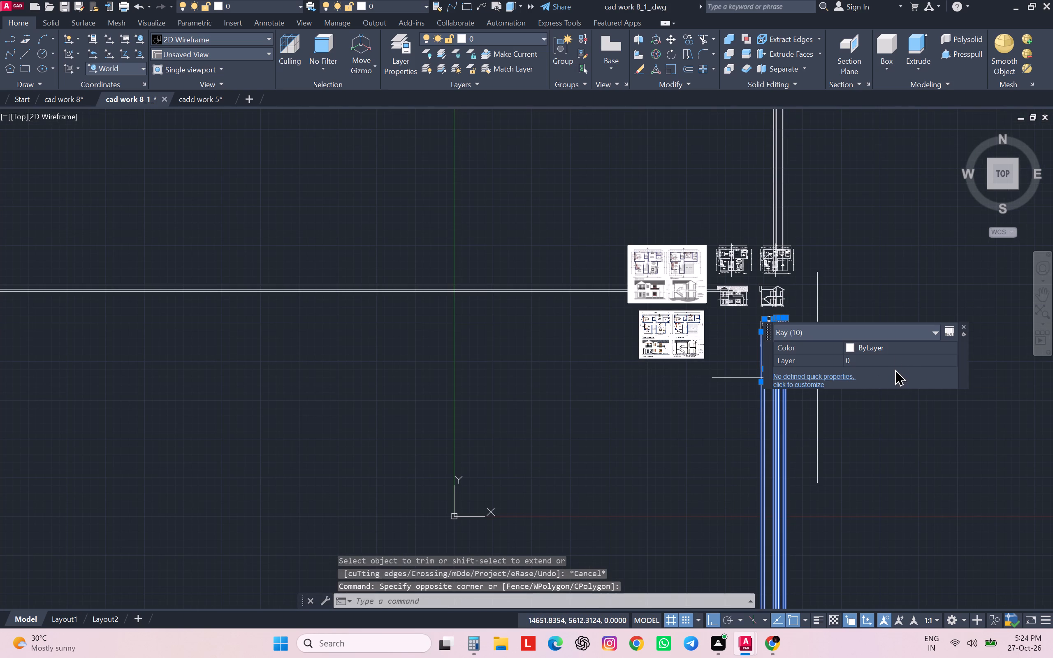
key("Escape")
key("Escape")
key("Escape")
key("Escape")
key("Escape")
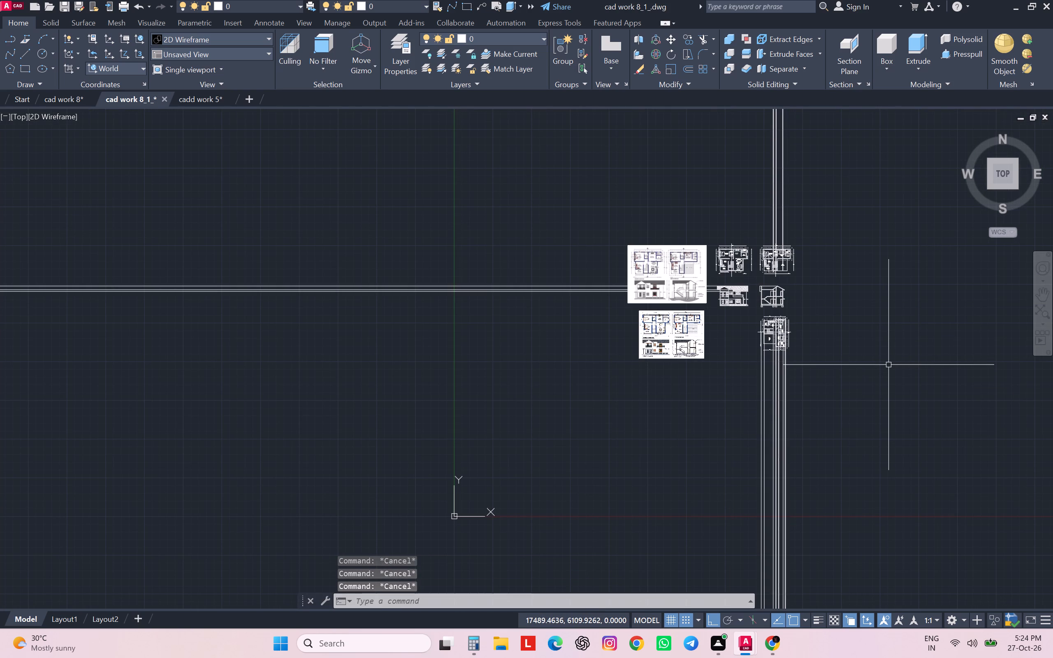
Trim away the vertical construction rays running below the rotated floor plan and above the first floor plan.
type("TR")
key("space")
left_click_drag(819, 373, 807, 379)
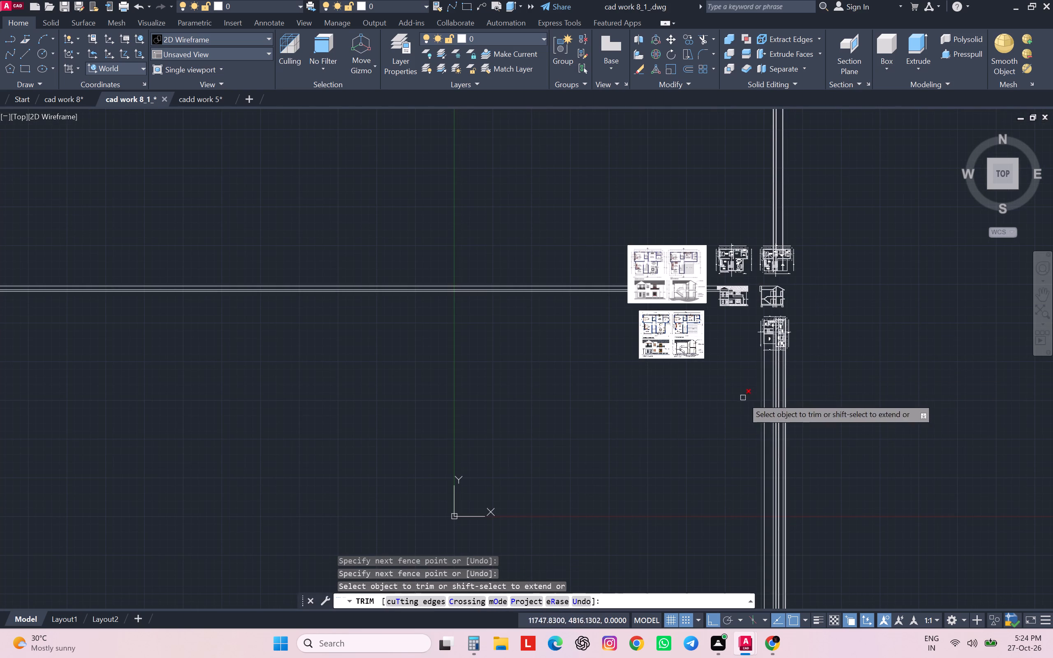
left_click(753, 384)
left_click(807, 371)
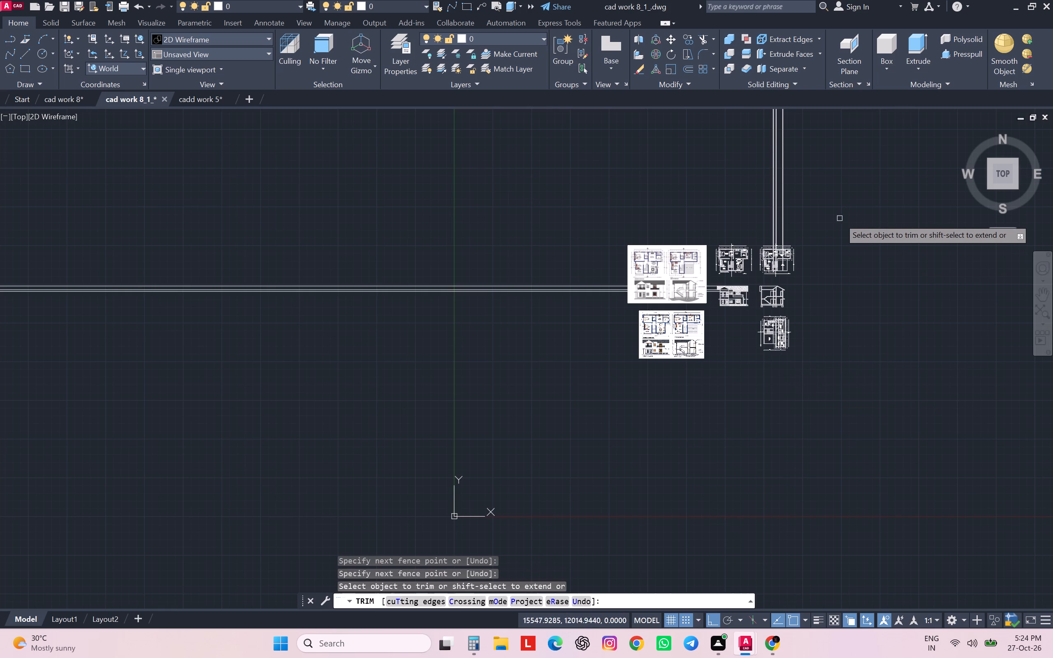
left_click_drag(832, 206, 821, 209)
left_click(742, 205)
left_click_drag(761, 201, 804, 198)
left_click(808, 197)
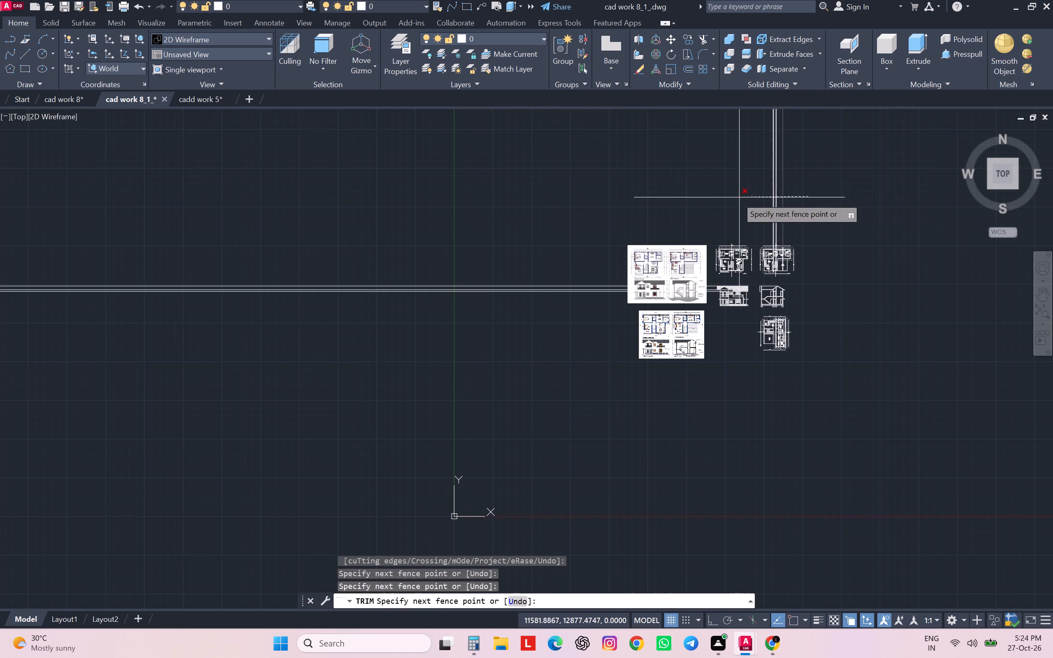
left_click(735, 197)
Trim away the horizontal construction rays extending from the front elevation across the reference images.
left_click_drag(519, 247, 516, 259)
left_click(564, 251)
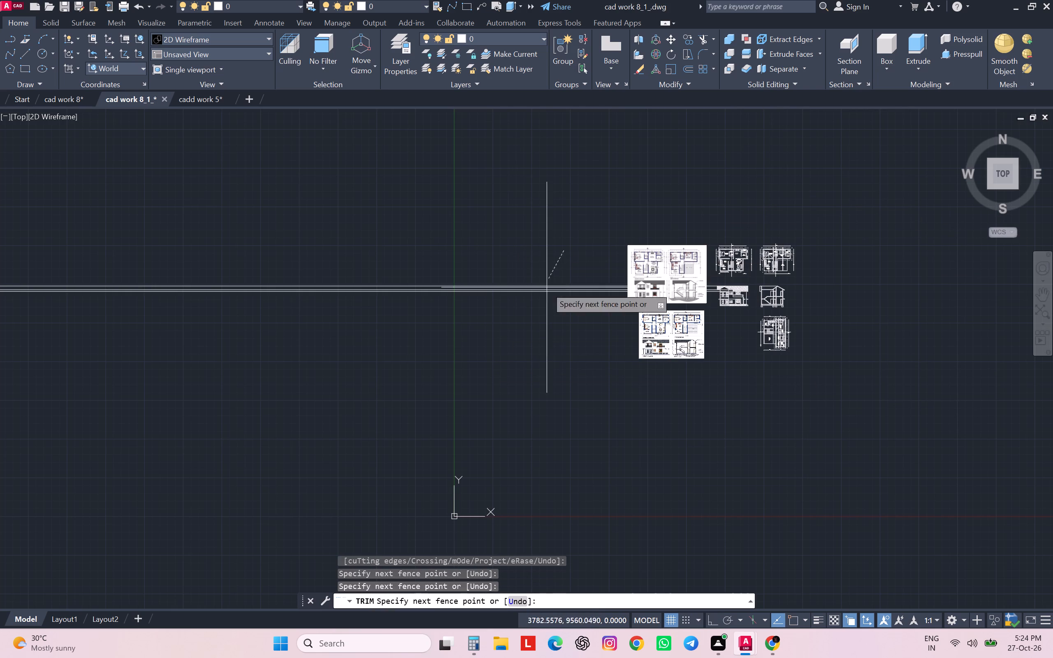
left_click(536, 349)
scroll(722, 293, "up", 4)
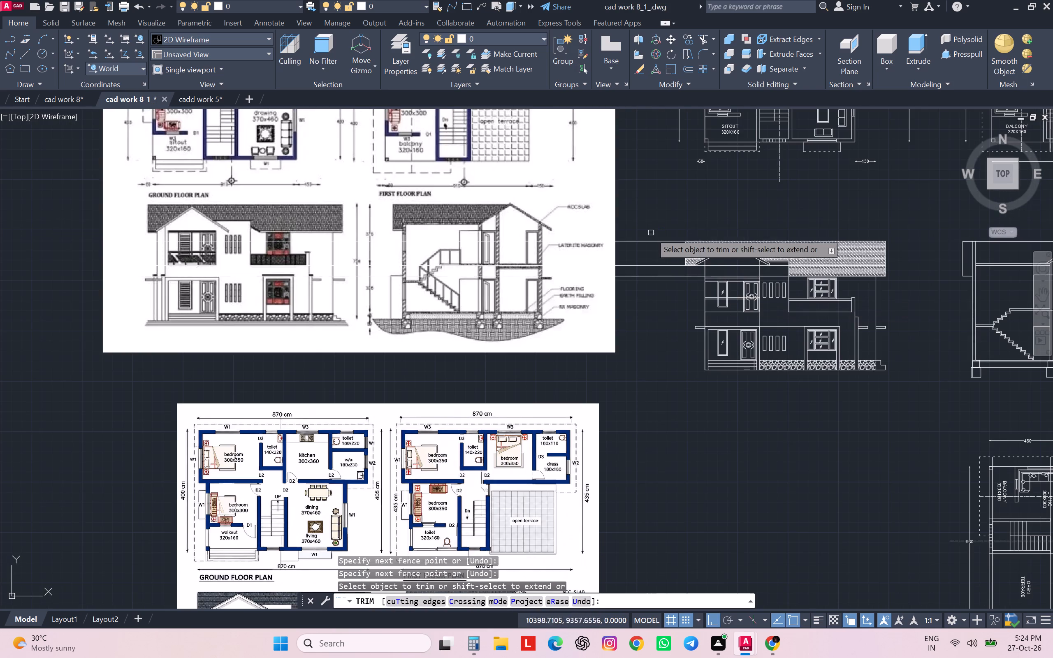
left_click_drag(650, 227, 648, 231)
left_click(643, 327)
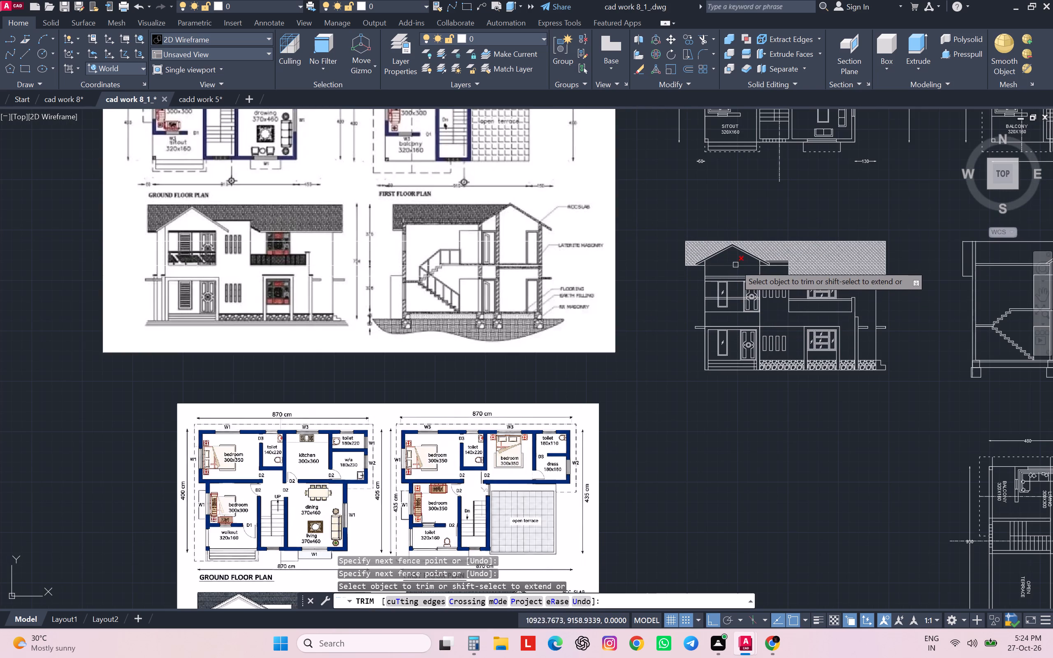
Trim the leftover horizontal line pieces at eaves level across the front elevation's gable and the wall beside it.
left_click(736, 264)
scroll(711, 267, "up", 4)
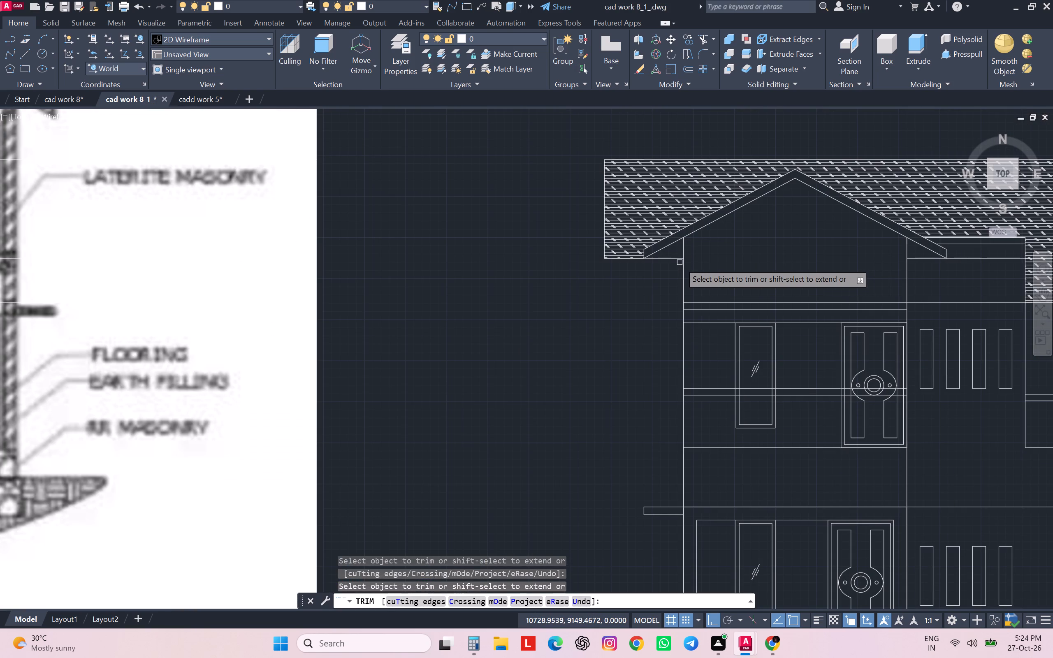
left_click(678, 262)
left_click(678, 256)
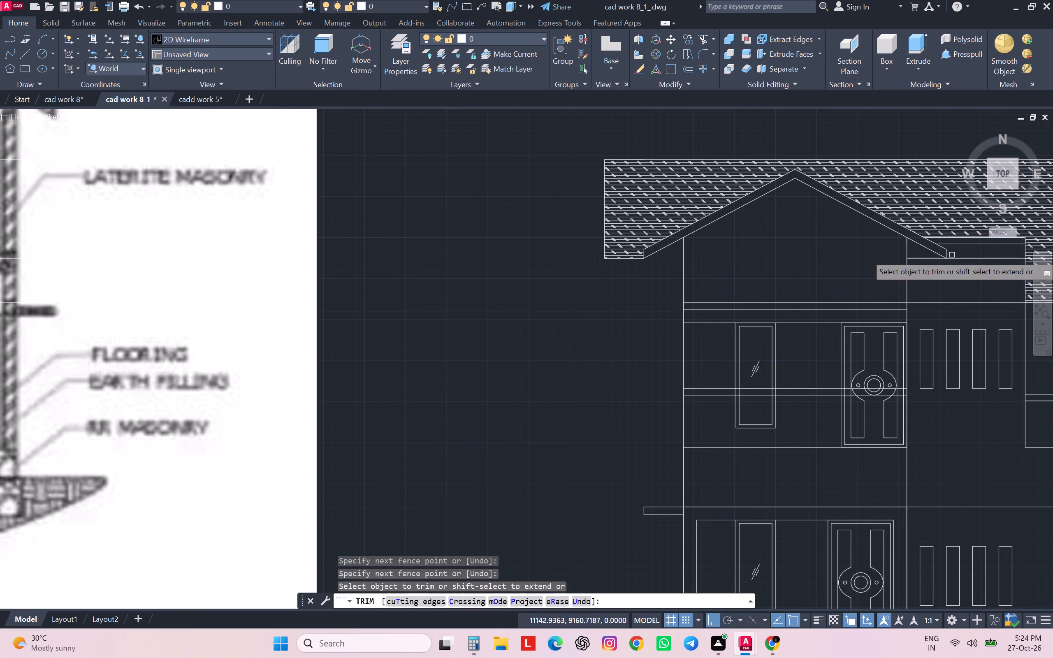
left_click(923, 257)
scroll(923, 257, "down", 1)
left_click(958, 254)
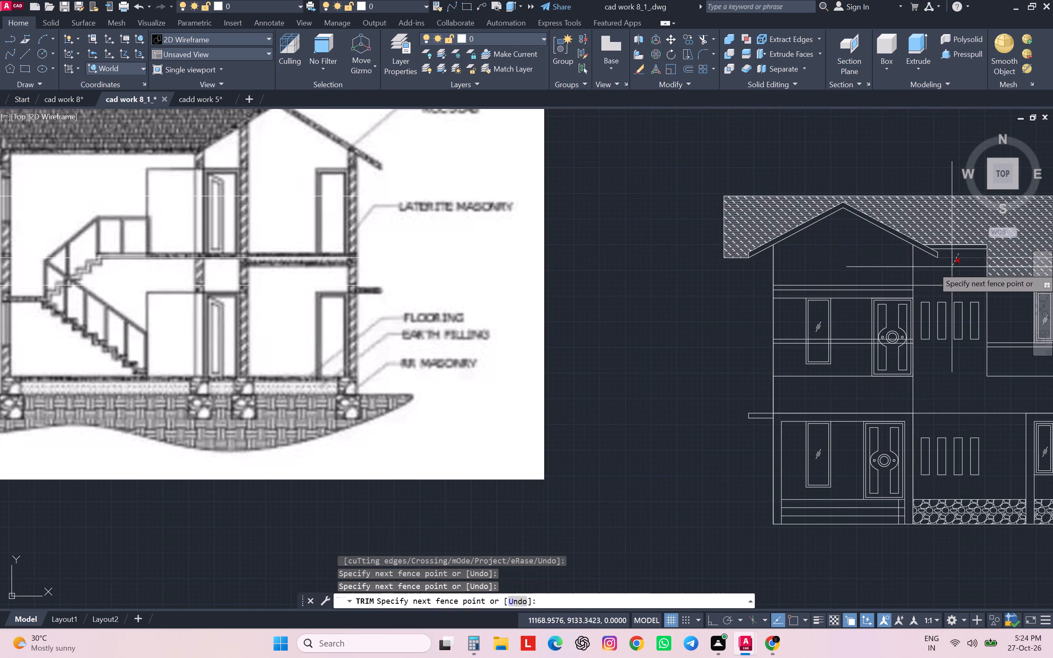
left_click(952, 267)
scroll(952, 264, "down", 2)
middle_click_drag(921, 311, 719, 299)
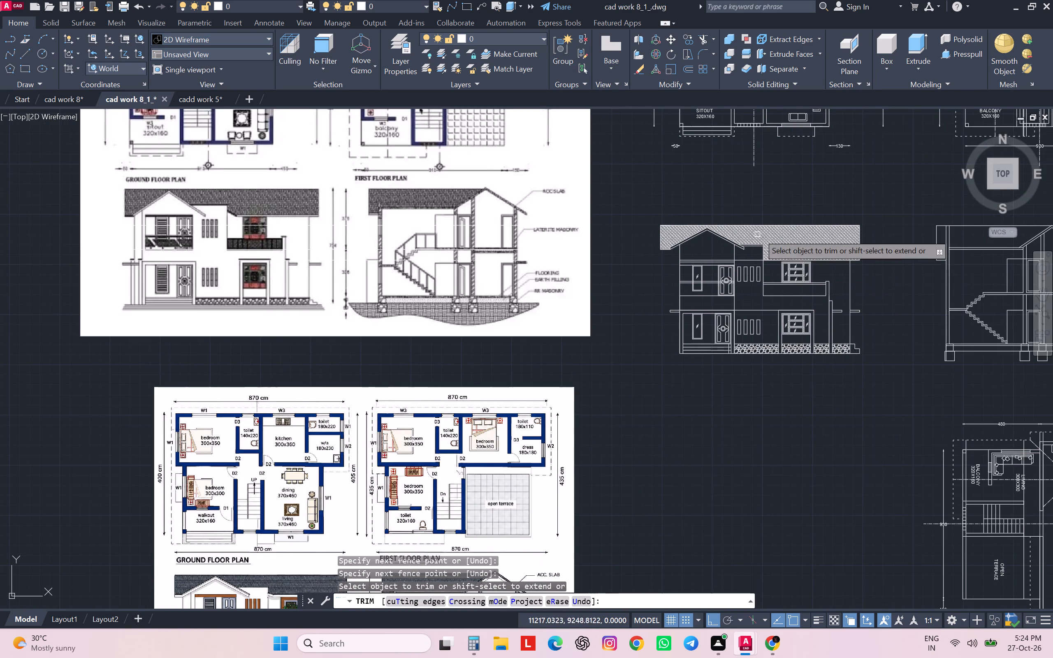
left_click(772, 252)
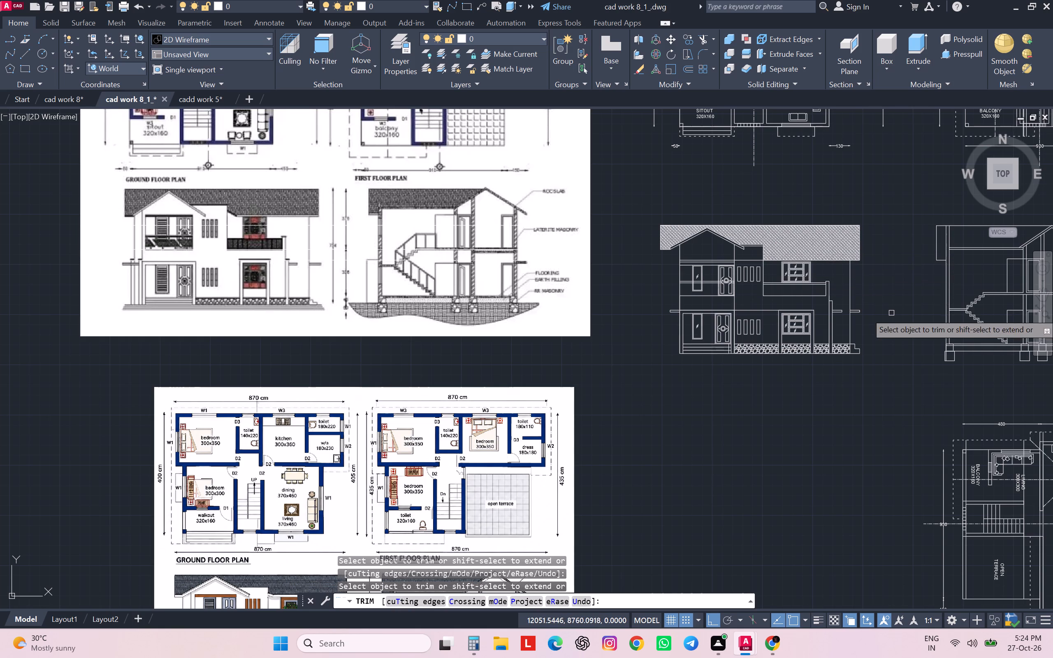
middle_click_drag(891, 313, 765, 289)
scroll(765, 287, "down", 1)
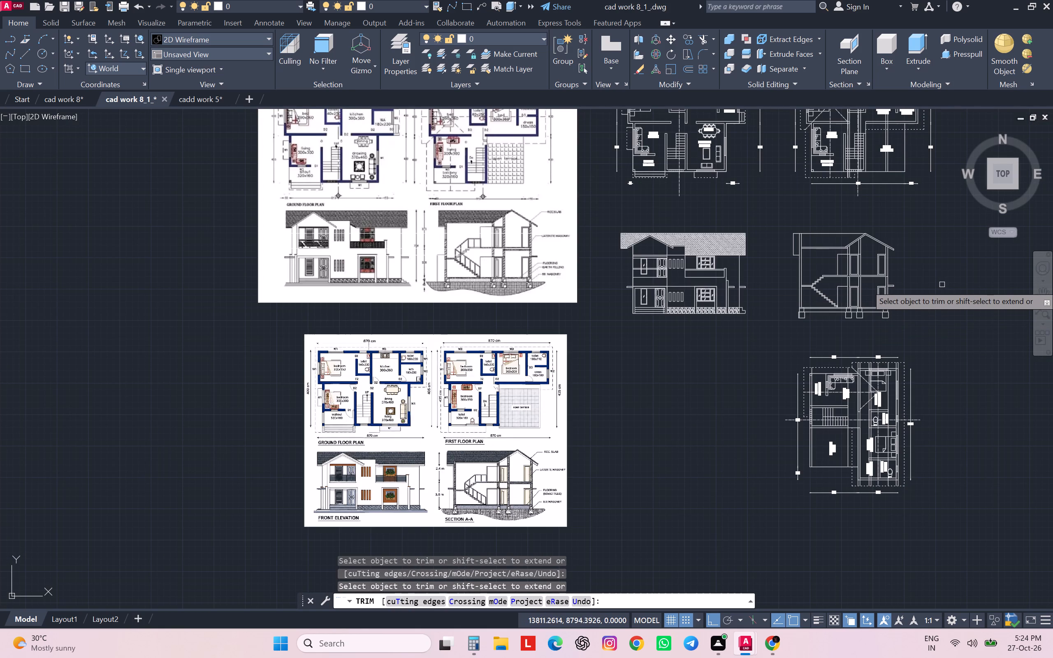
key("Escape")
key("Escape")
key("Escape")
key("Escape")
key("Escape")
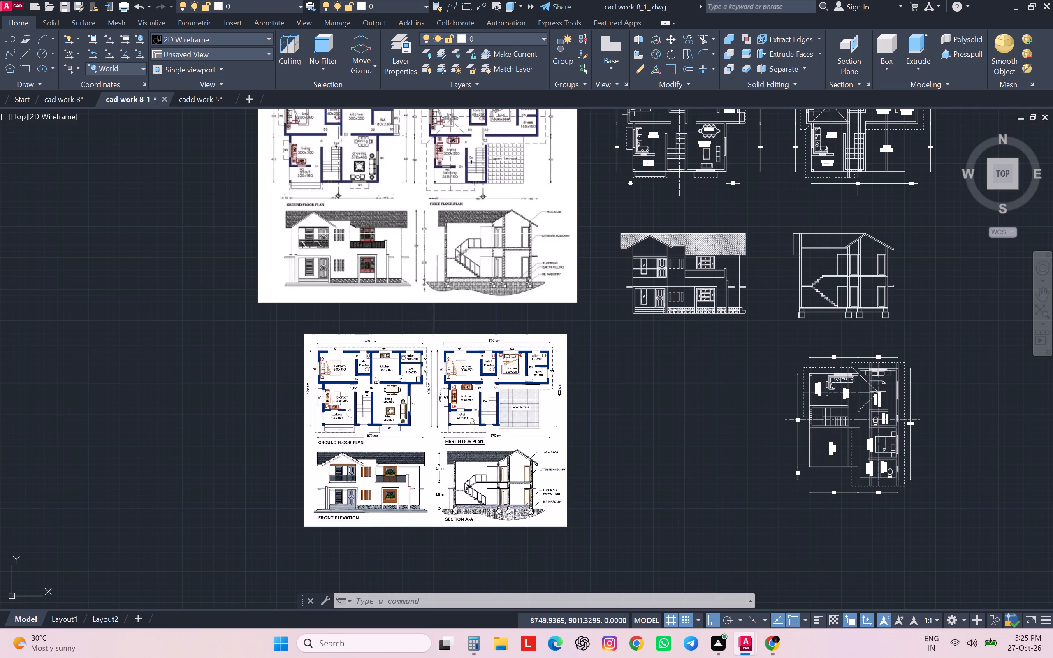
Measure the height of the first ground-floor narrow vertical slot beside the door in the front elevation.
scroll(436, 265, "up", 3)
scroll(461, 262, "down", 1)
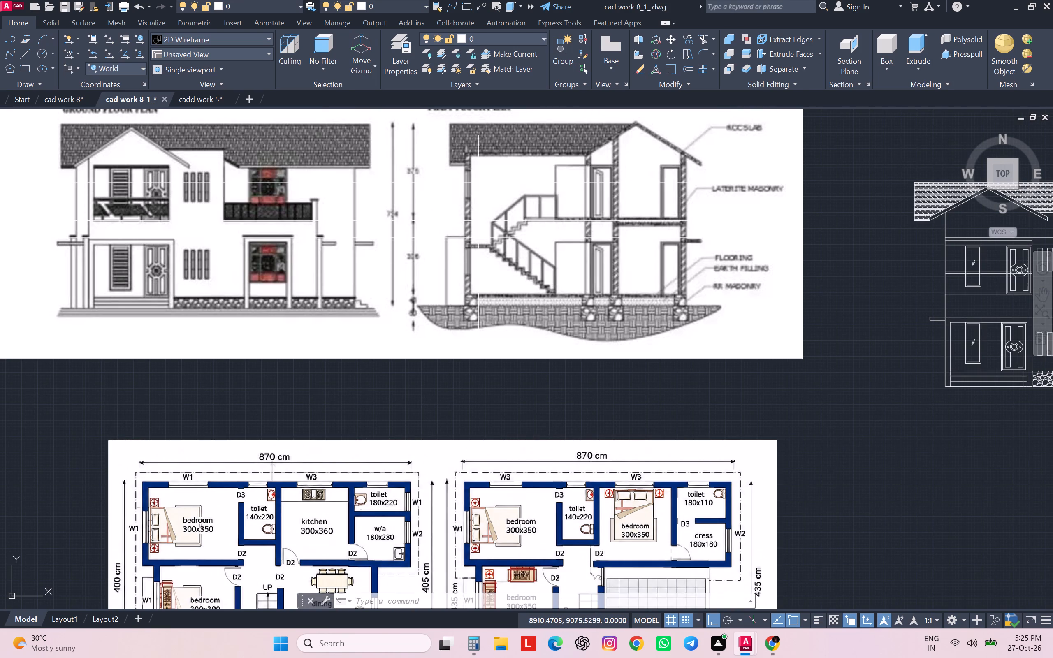
middle_click_drag(536, 313, 544, 257)
scroll(542, 257, "up", 1)
scroll(542, 257, "down", 2)
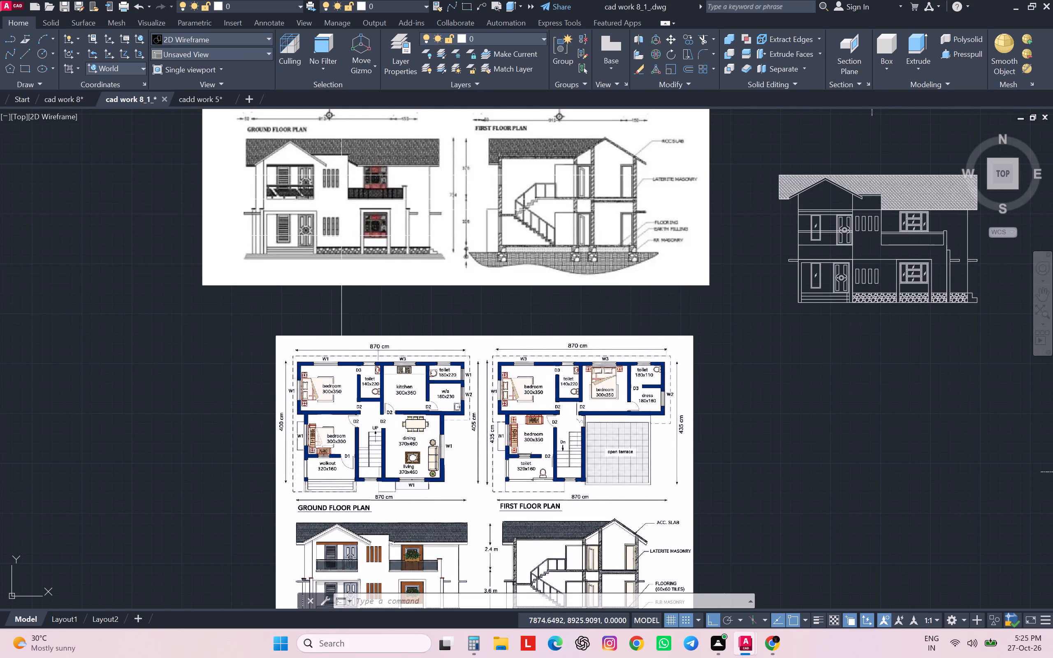
scroll(408, 236, "down", 1)
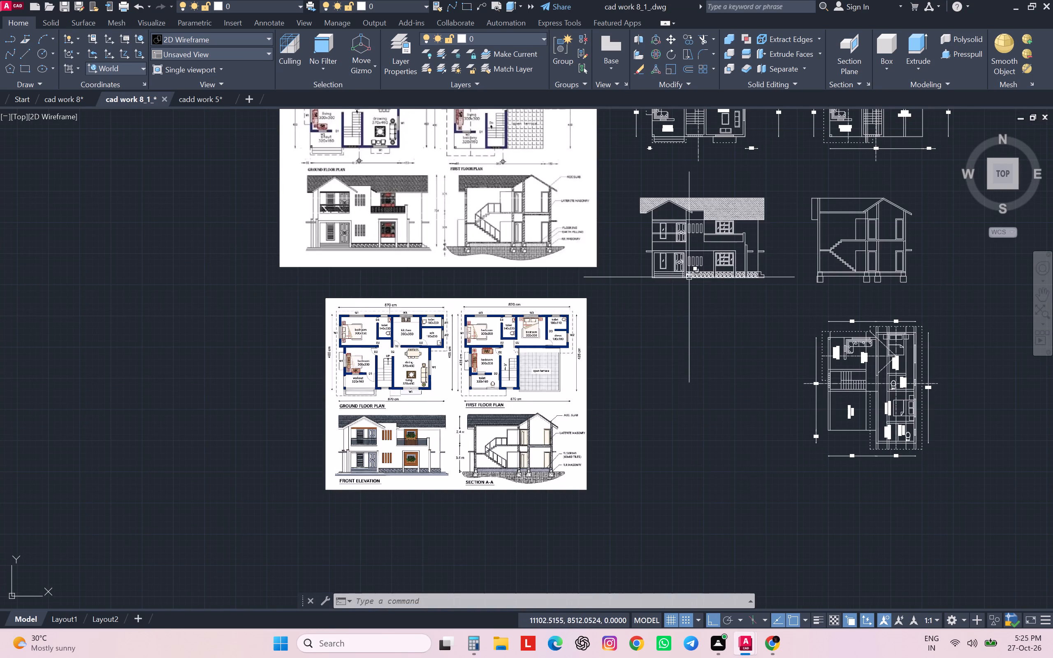
scroll(689, 277, "up", 3)
type("DA")
key("space")
scroll(661, 242, "up", 2)
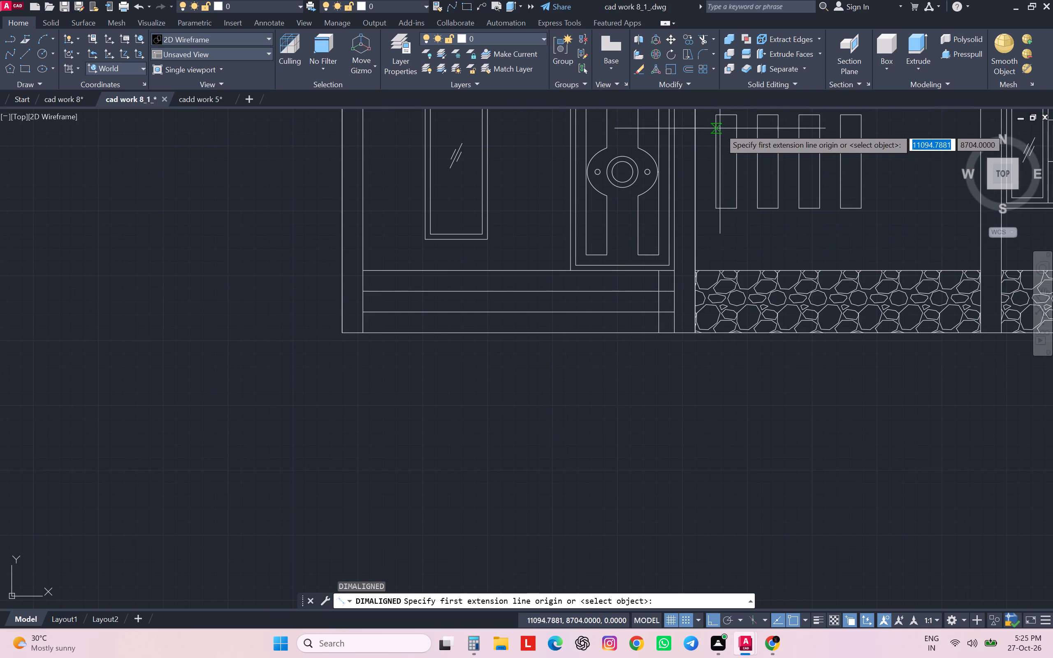
left_click(714, 118)
left_click(713, 207)
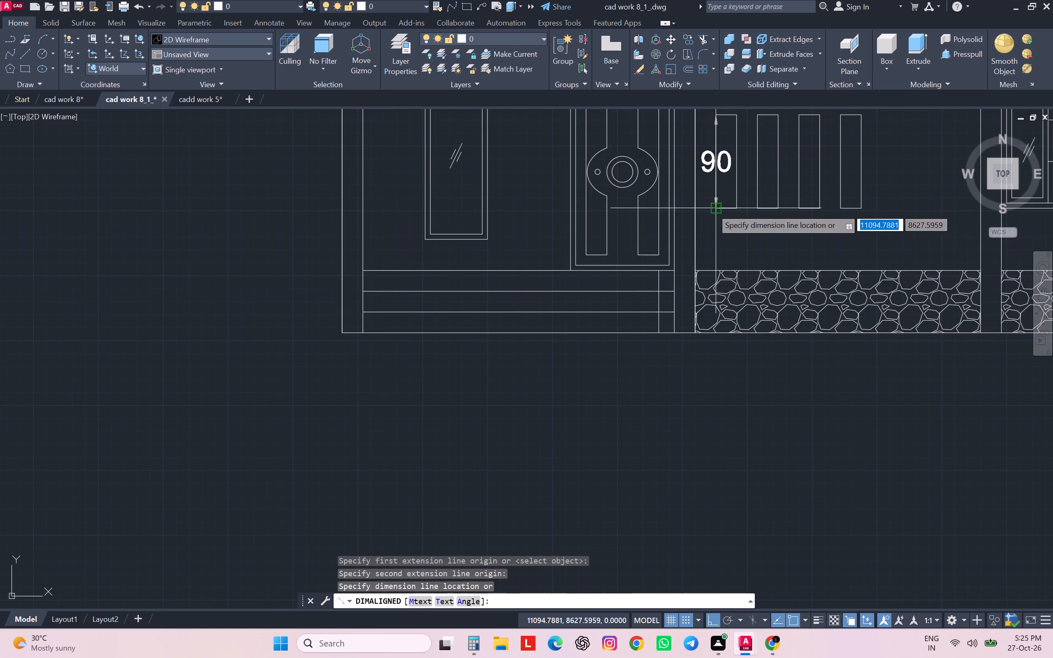
key("Escape")
Compare the section in the reference image with the drawn Section A-A around the stairs and outer wall.
scroll(706, 212, "down", 1)
scroll(706, 212, "up", 1)
scroll(705, 212, "down", 1)
scroll(670, 228, "down", 3)
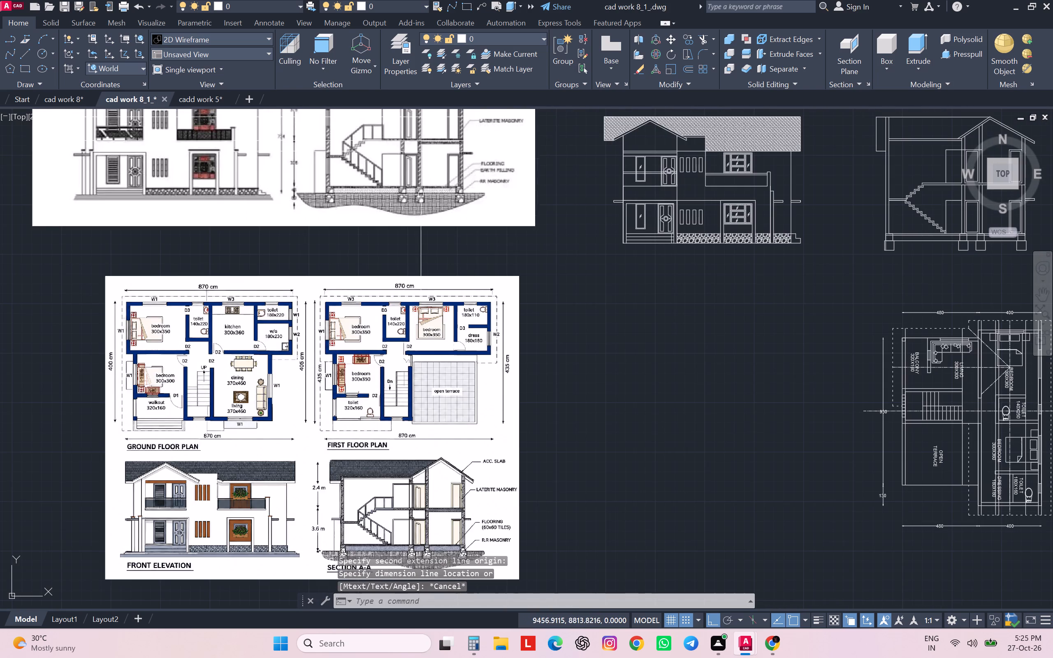
middle_click_drag(421, 195, 374, 247)
scroll(448, 210, "down", 1)
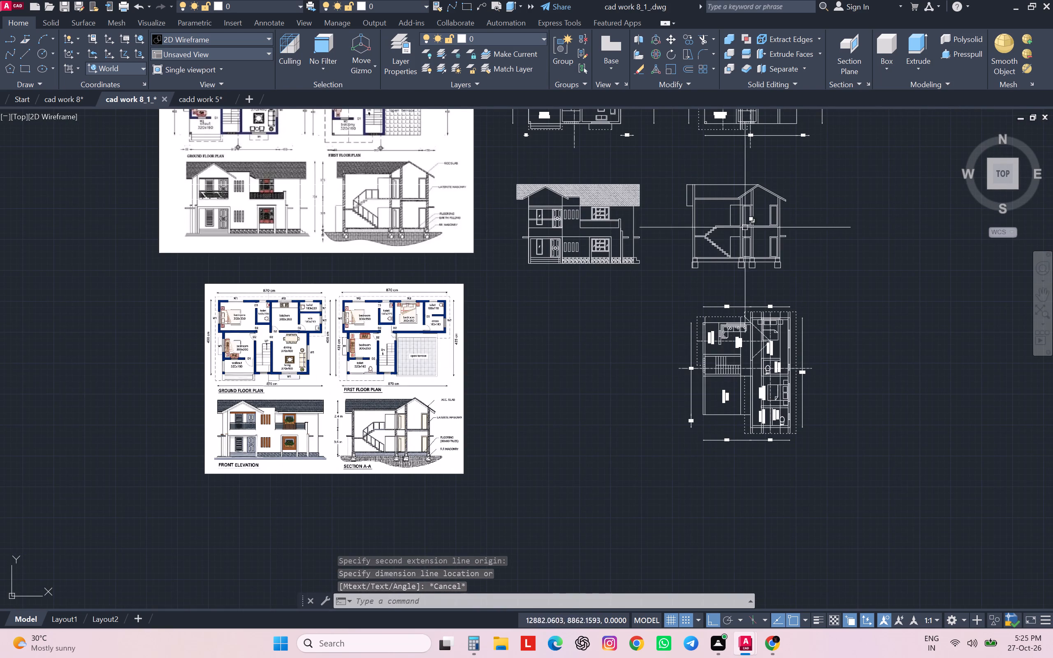
scroll(745, 227, "up", 4)
scroll(745, 227, "down", 1)
scroll(556, 275, "down", 1)
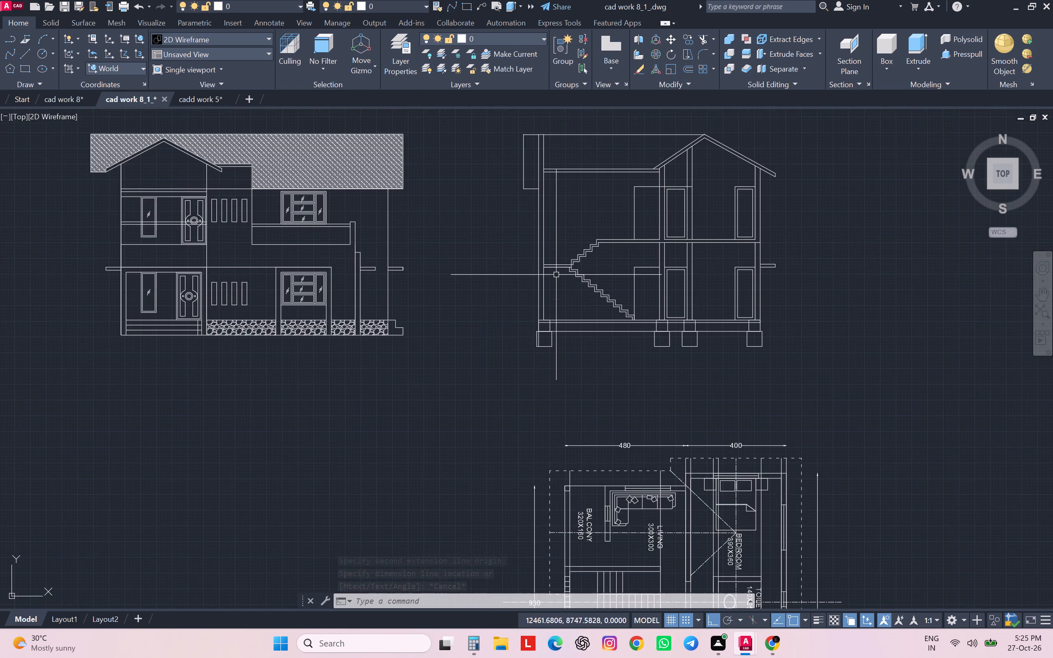
middle_click_drag(556, 275, 680, 264)
scroll(677, 265, "down", 2)
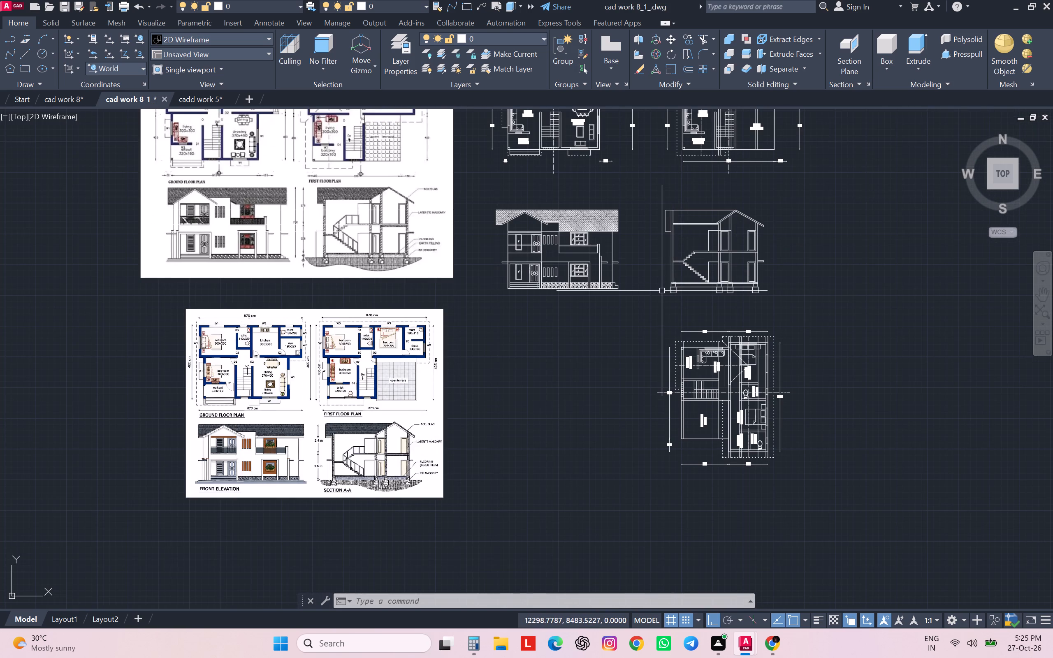
Offset Section A-A's ground floor line upward by 60.
scroll(669, 294, "up", 3)
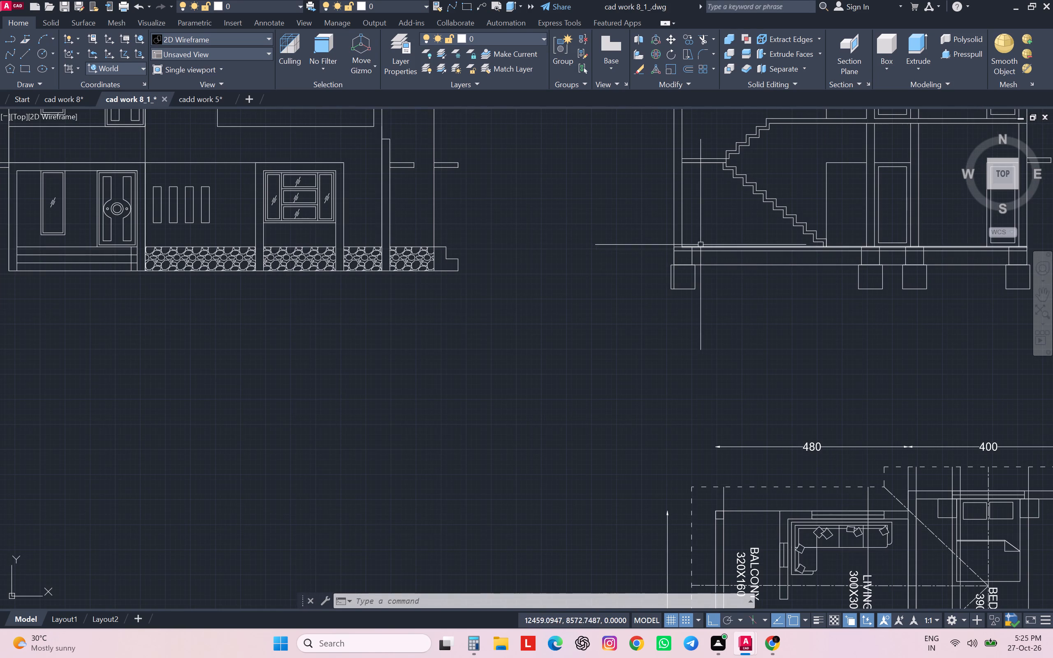
left_click(700, 245)
scroll(698, 248, "down", 1)
scroll(698, 248, "up", 1)
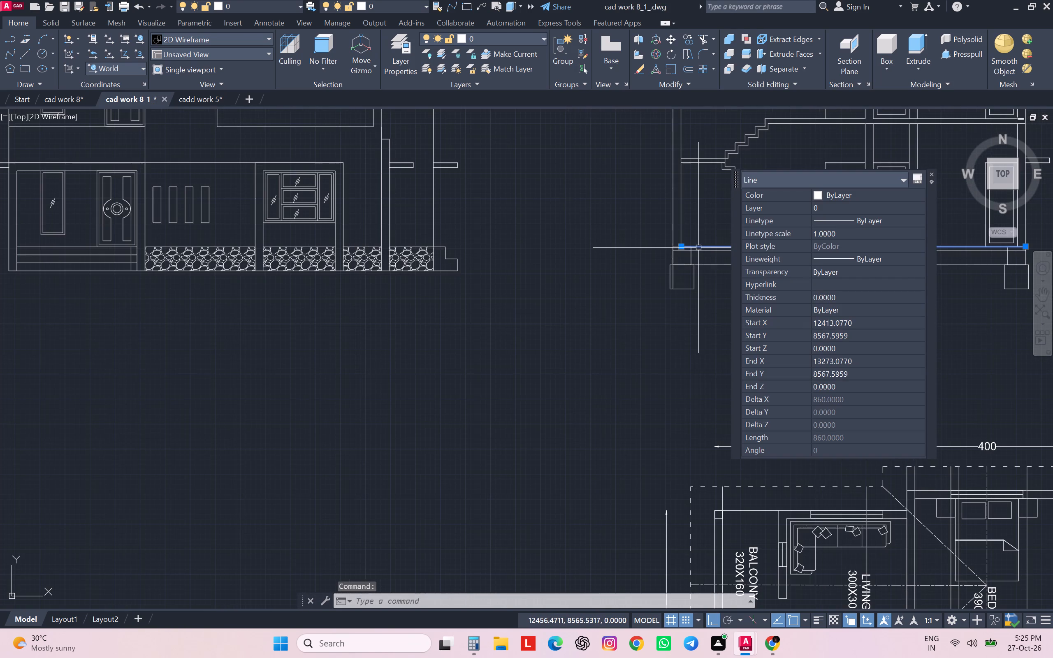
key("o")
key("Return")
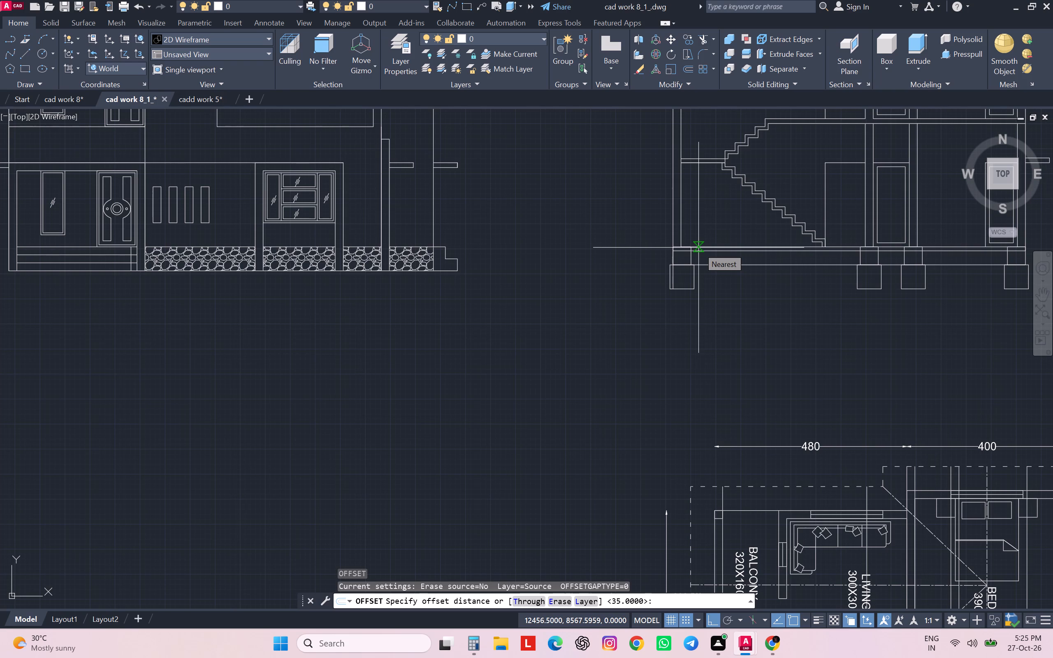
type("60")
key("Return")
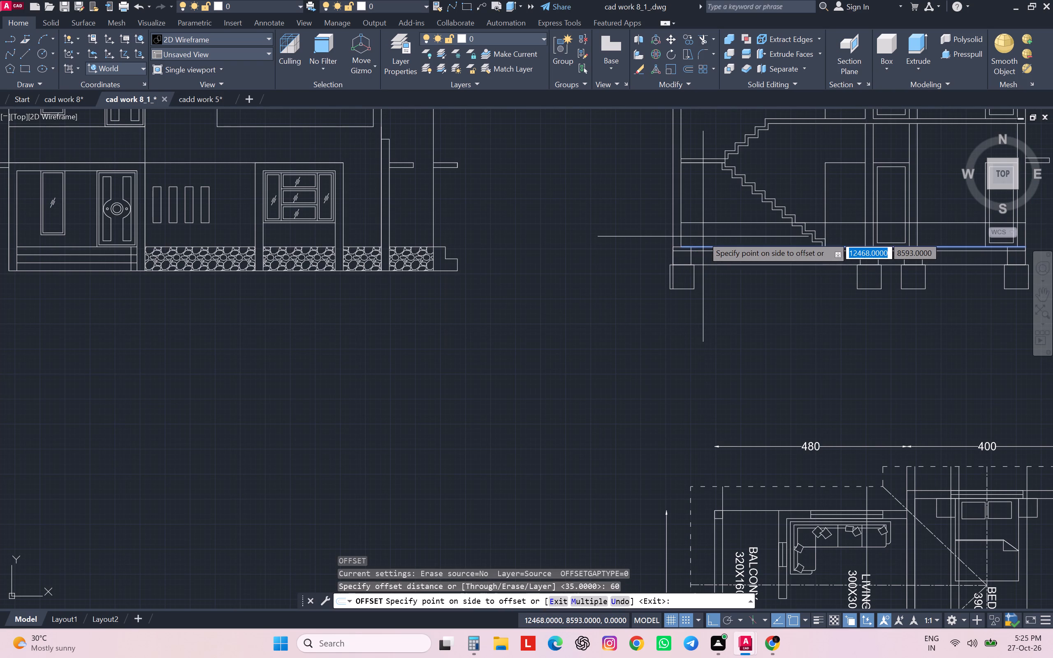
left_click(703, 236)
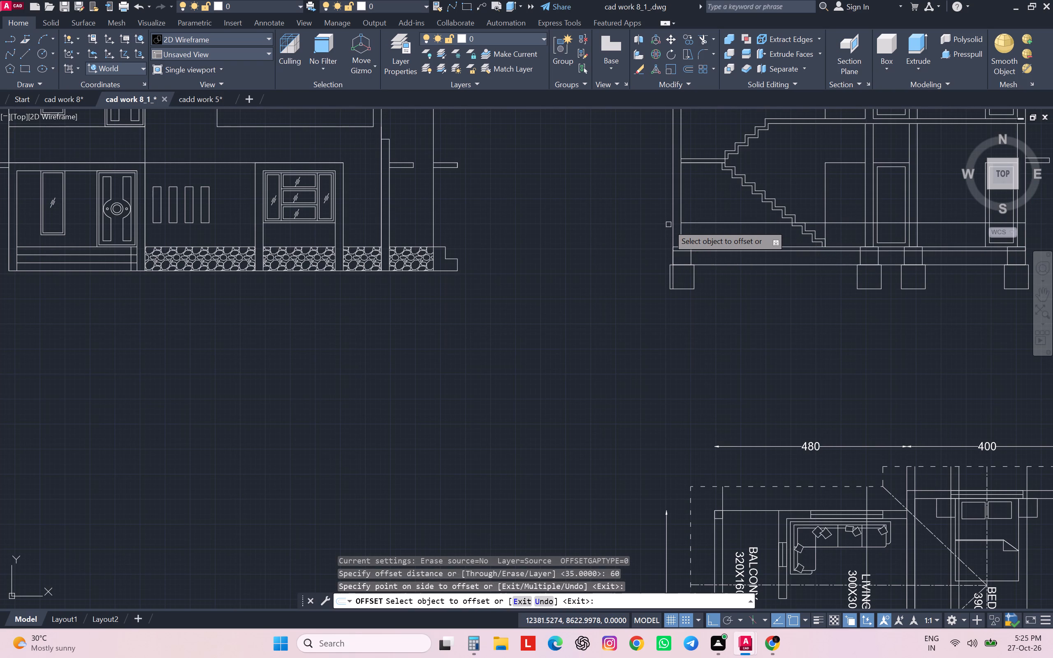
key("l")
key("Return")
scroll(680, 223, "up", 1)
key("Escape")
key("Escape")
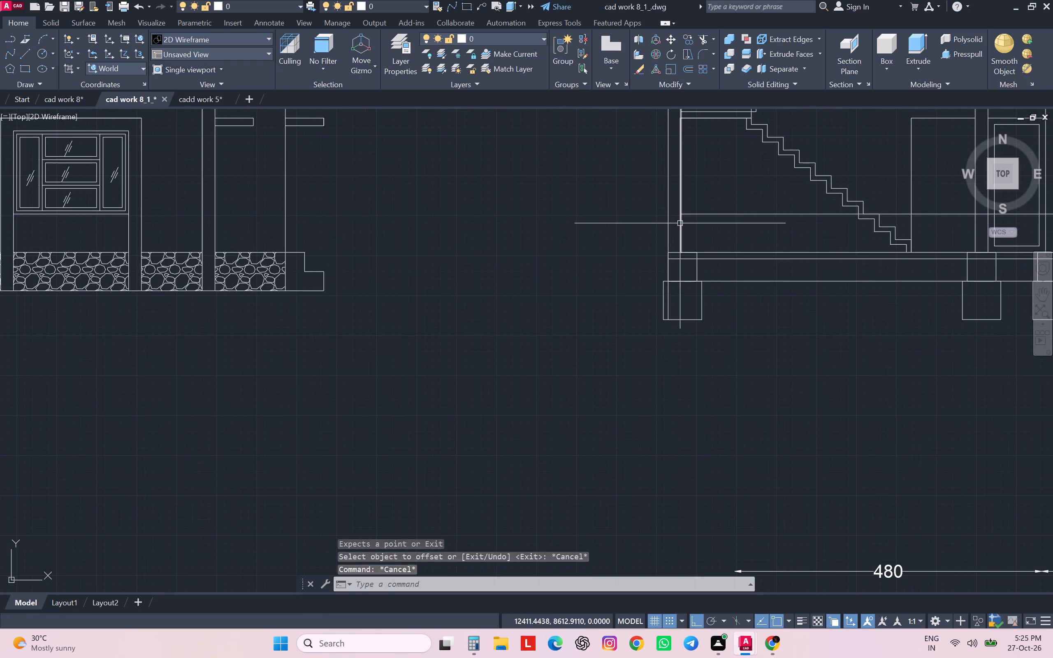
key("Escape")
key("Escape")
Outline an opening in the stair-side outer wall: across at the offset line, up 90 along the outer face, and back across.
middle_click_drag(689, 218, 670, 292)
scroll(668, 291, "up", 1)
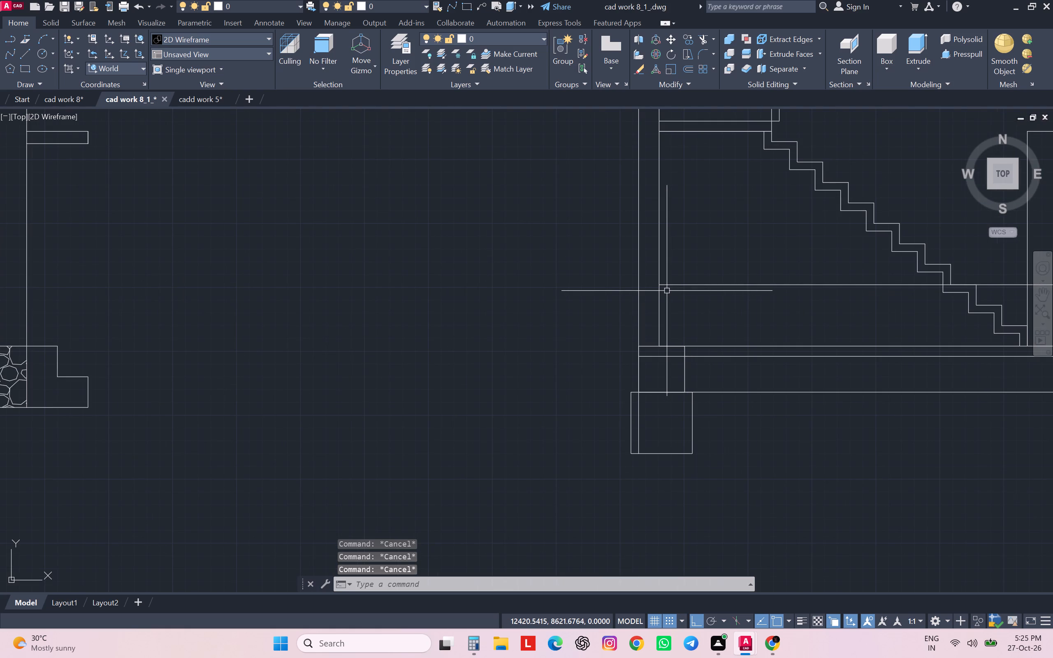
key("l")
key("Return")
left_click(661, 287)
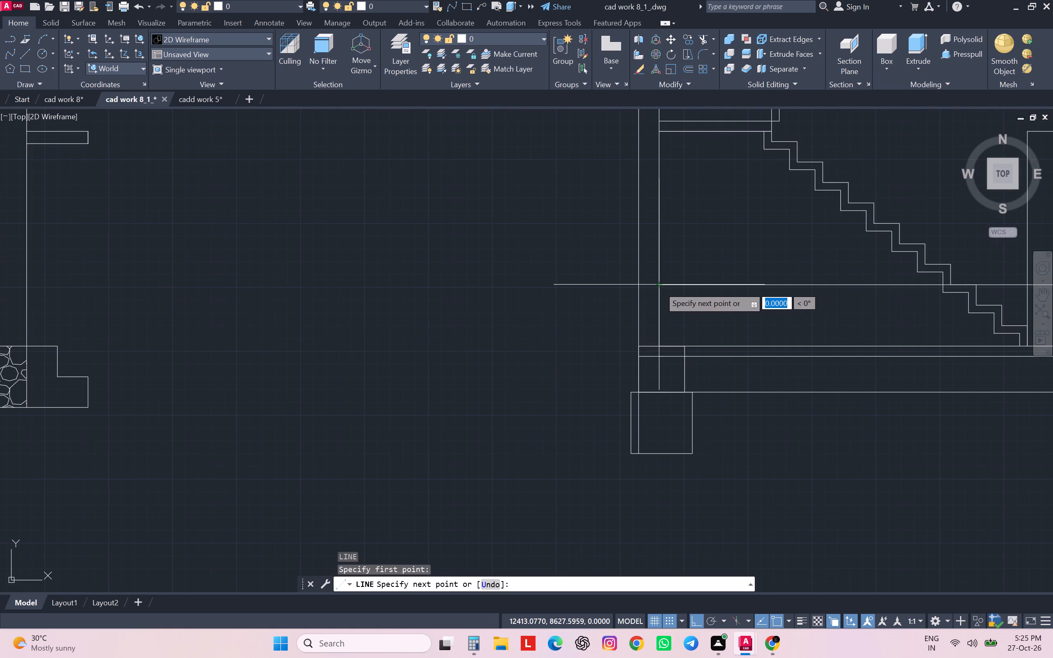
left_click(641, 288)
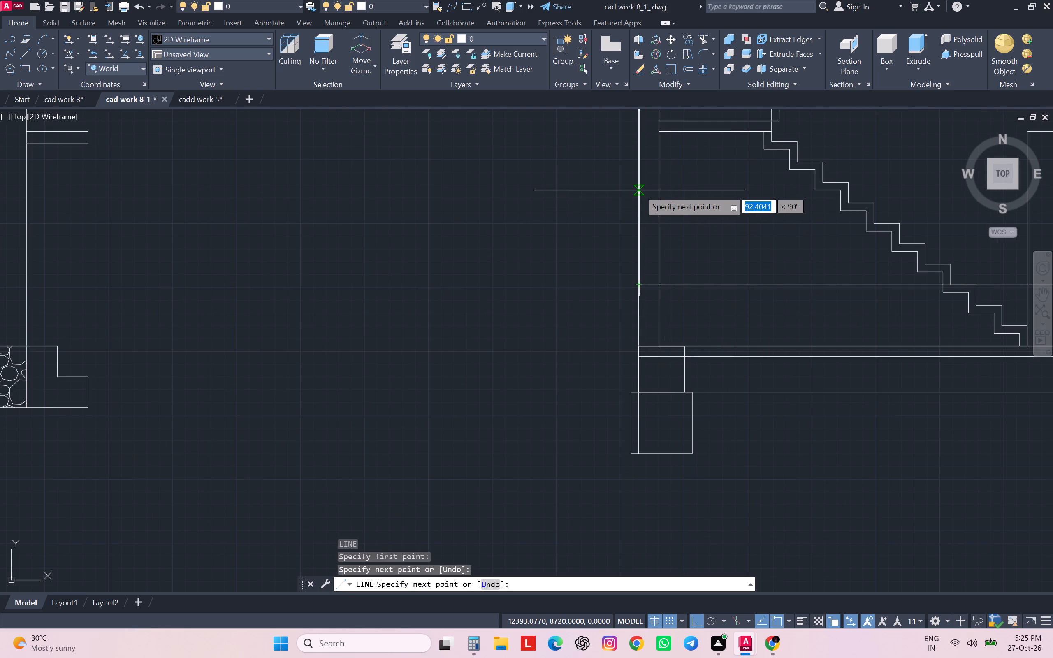
type("90")
key("Return")
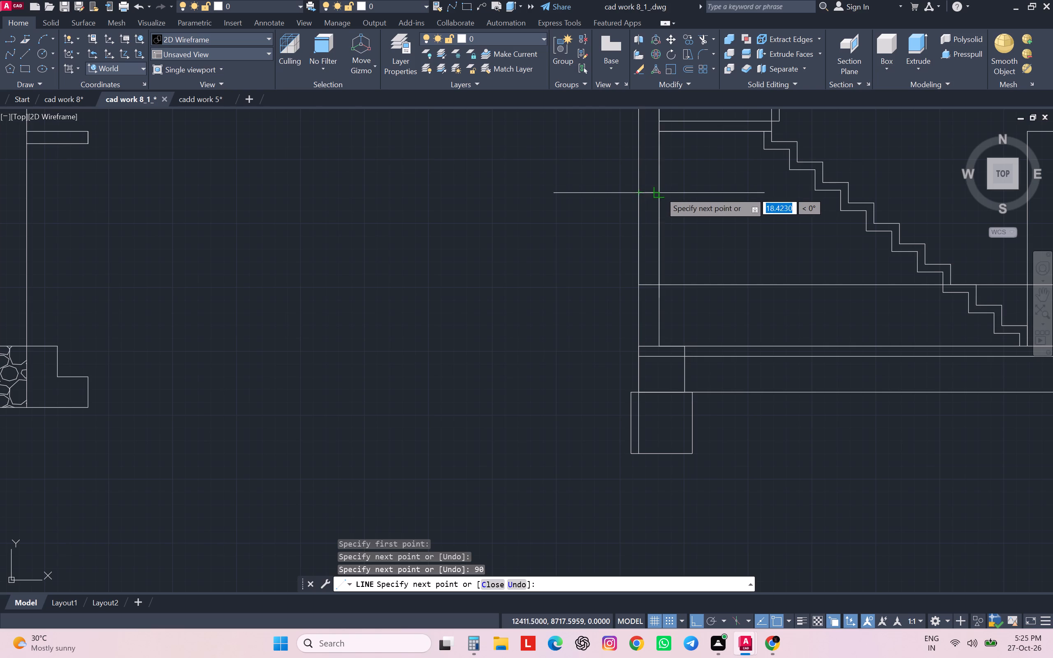
left_click(662, 193)
key("Escape")
key("Escape")
key("Escape")
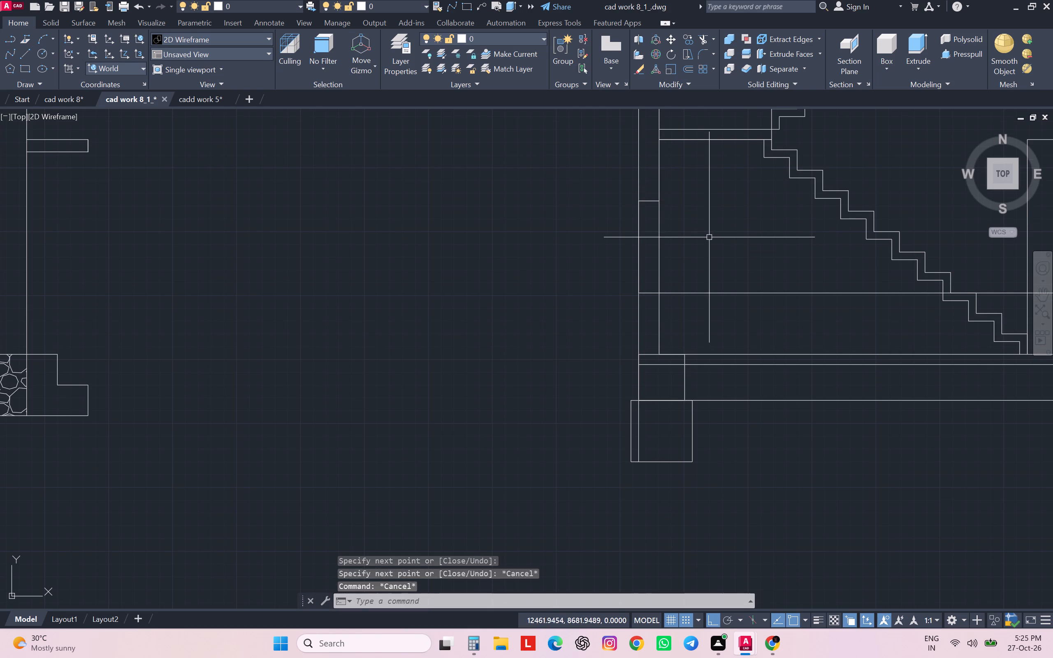
Trim the offset construction line between the stair-side outer wall and the lower stair flight in Section A-A.
key("Escape")
key("Escape")
type("TR")
key("space")
left_click(708, 236)
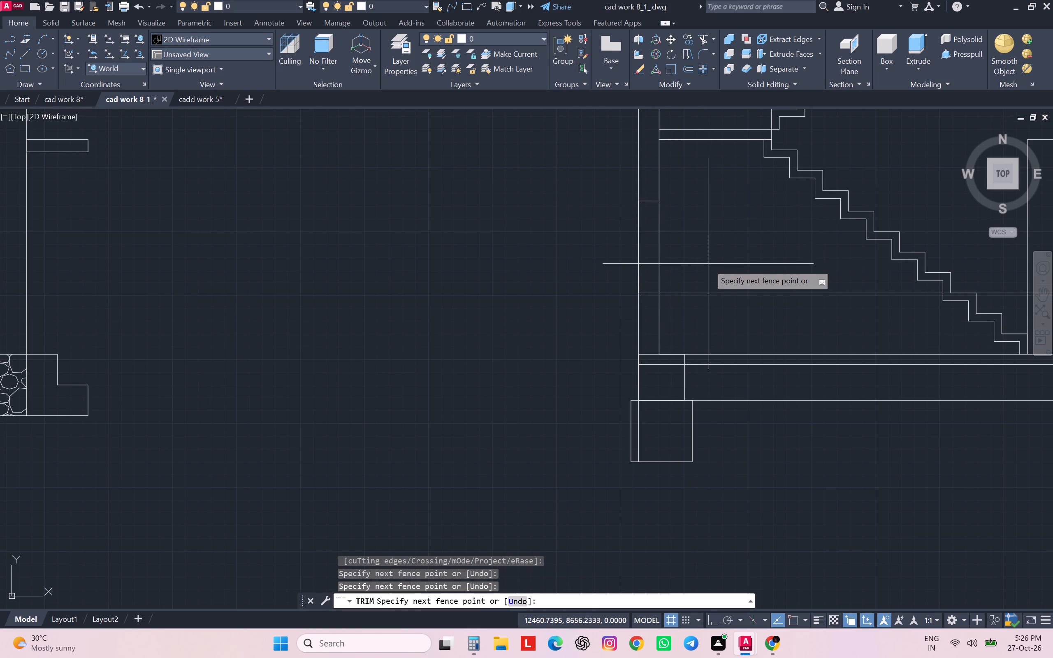
left_click(708, 304)
scroll(705, 269, "down", 3)
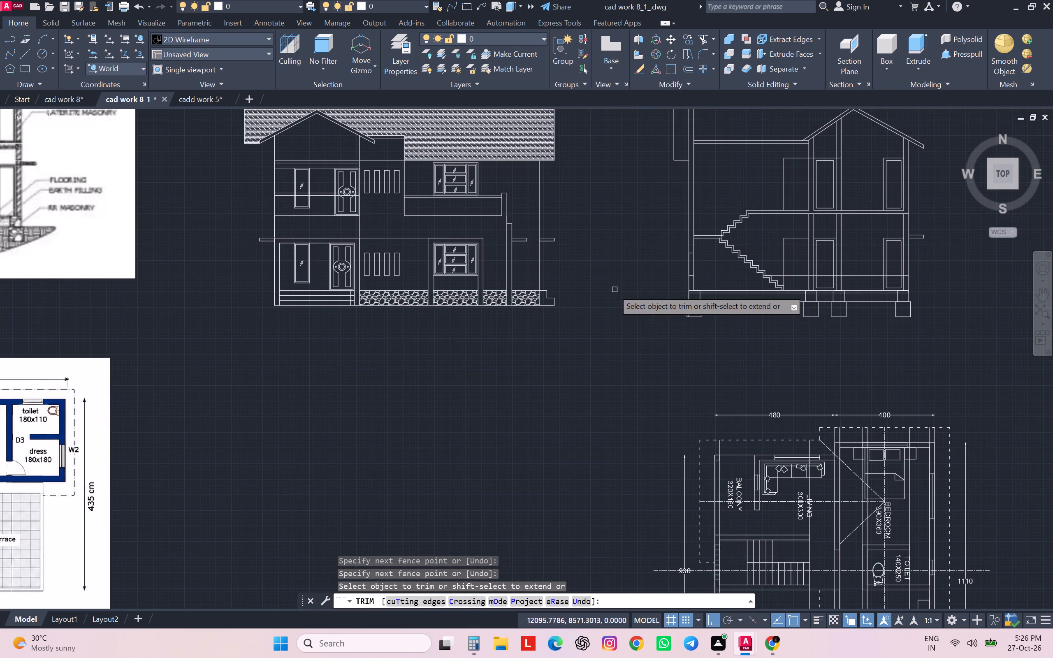
scroll(239, 303, "down", 3)
scroll(130, 283, "up", 4)
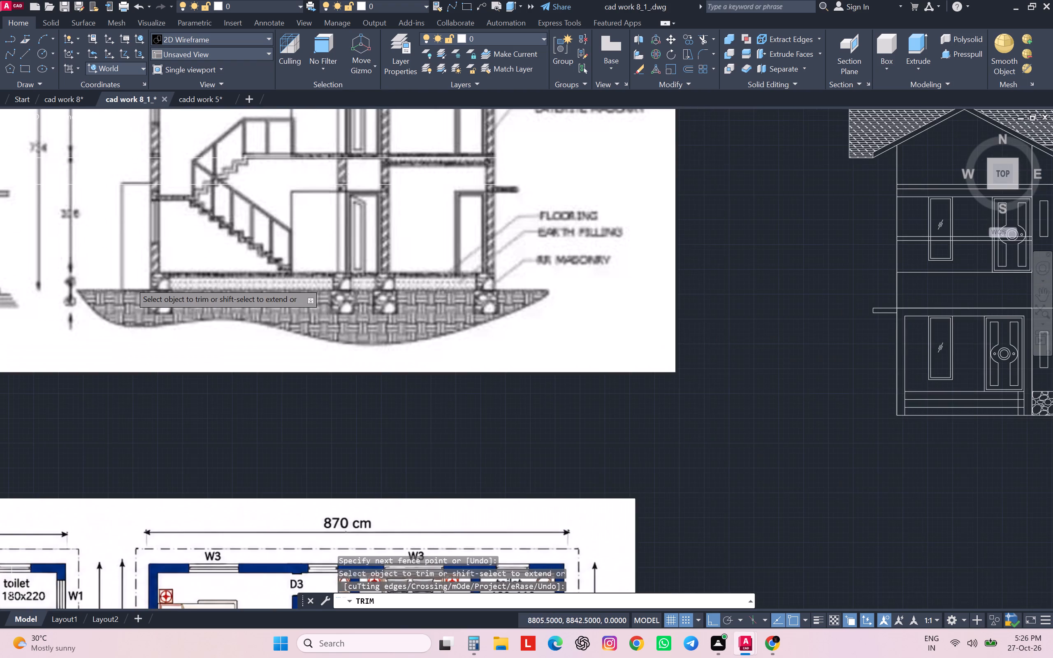
scroll(135, 275, "down", 1)
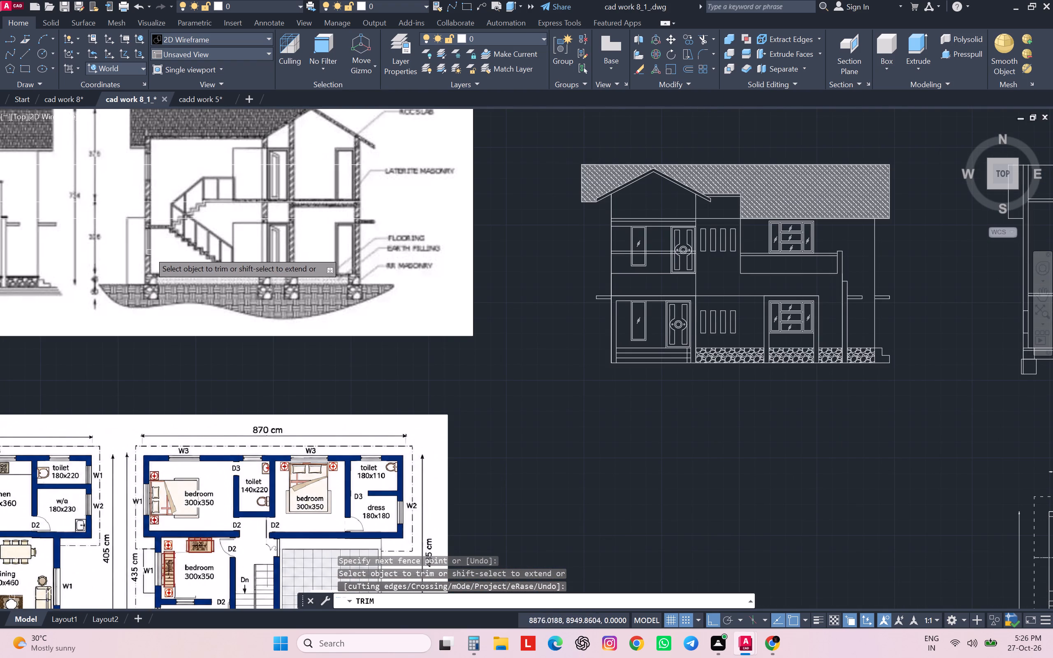
scroll(150, 251, "down", 2)
scroll(492, 291, "up", 3)
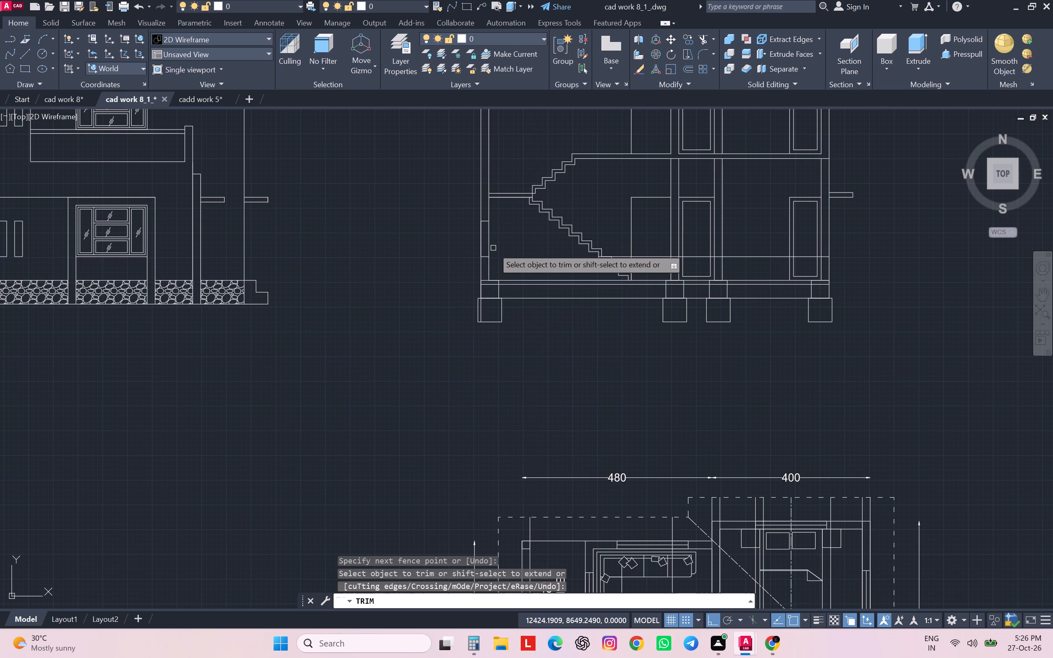
key("Escape")
key("Escape")
key("Escape")
key("Escape")
key("Escape")
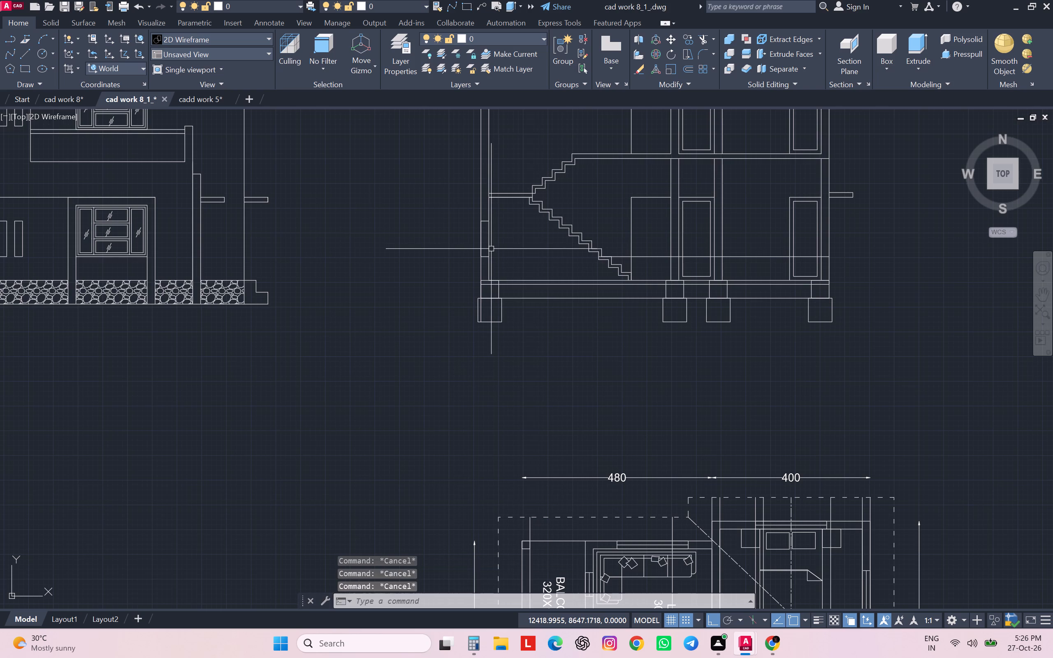
Copy the three-line opening outline straight up the stair-side outer wall to the upper storey, using its lower inner corner as base point.
scroll(489, 241, "up", 2)
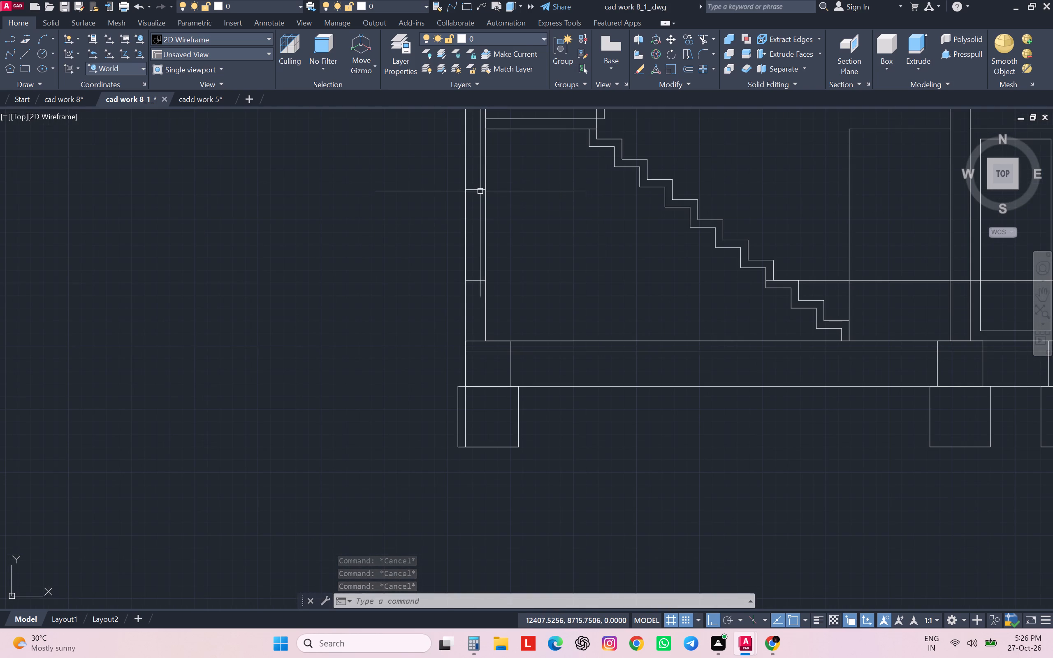
left_click(480, 191)
left_click(484, 215)
key("Escape")
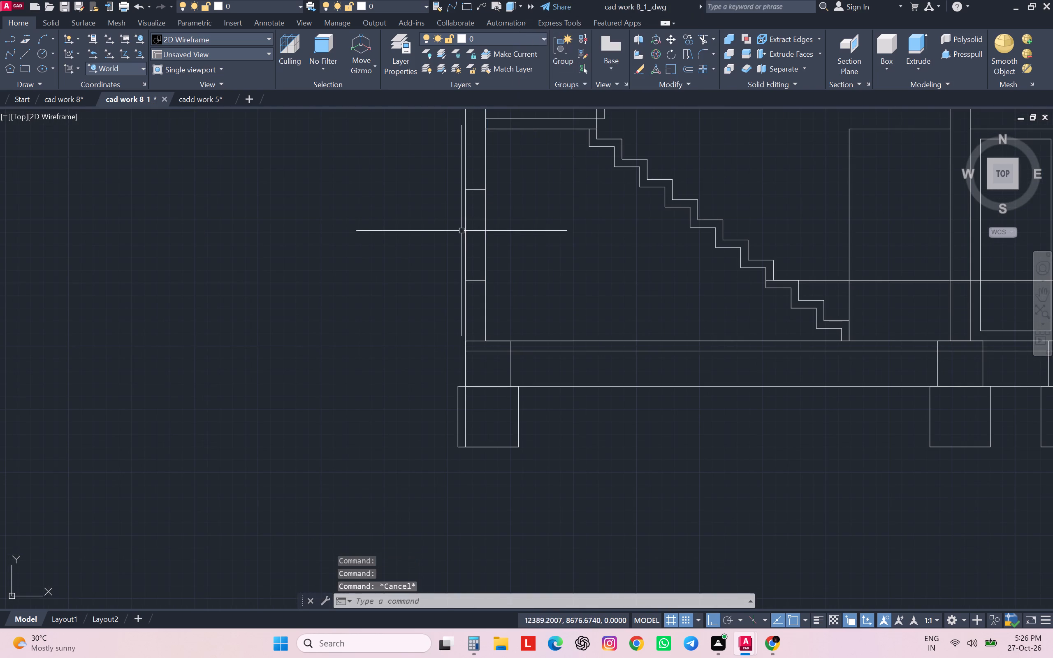
left_click_drag(438, 175, 443, 176)
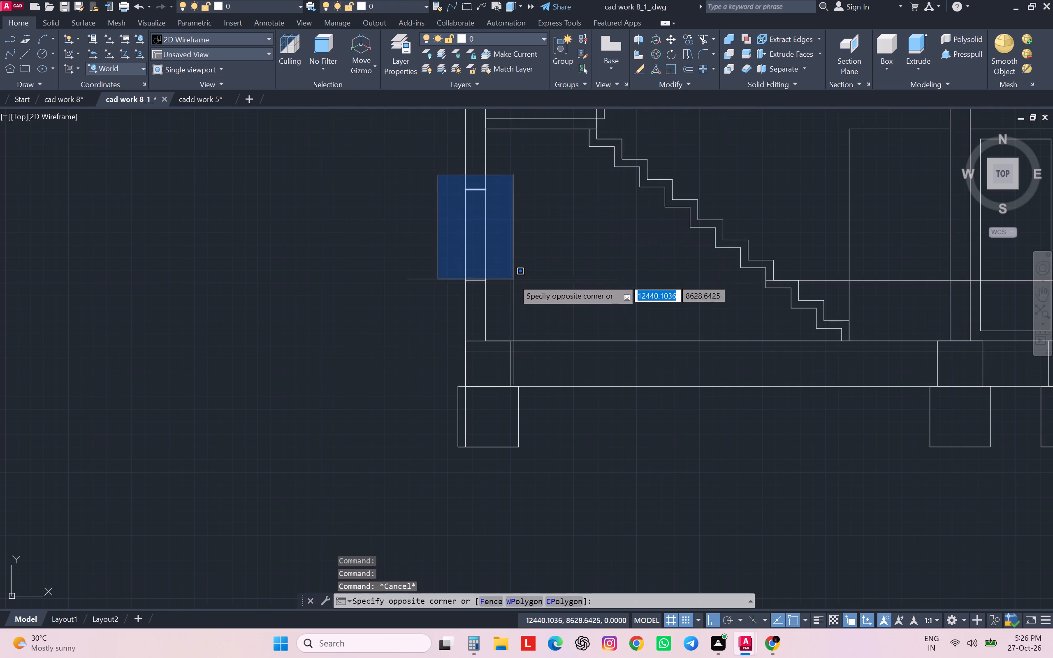
left_click(513, 300)
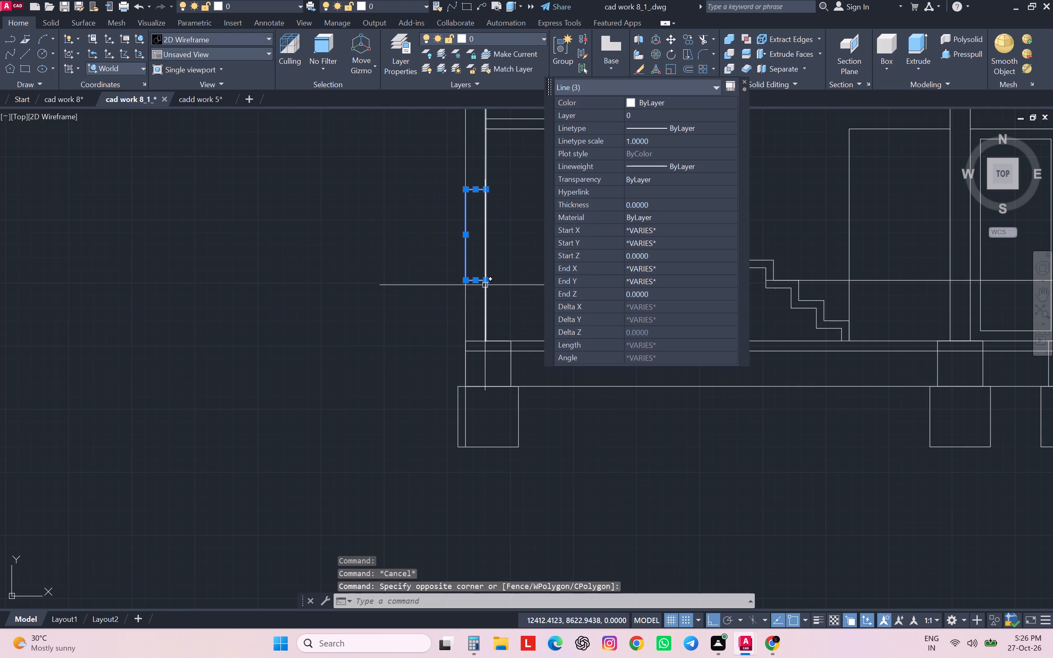
key("m")
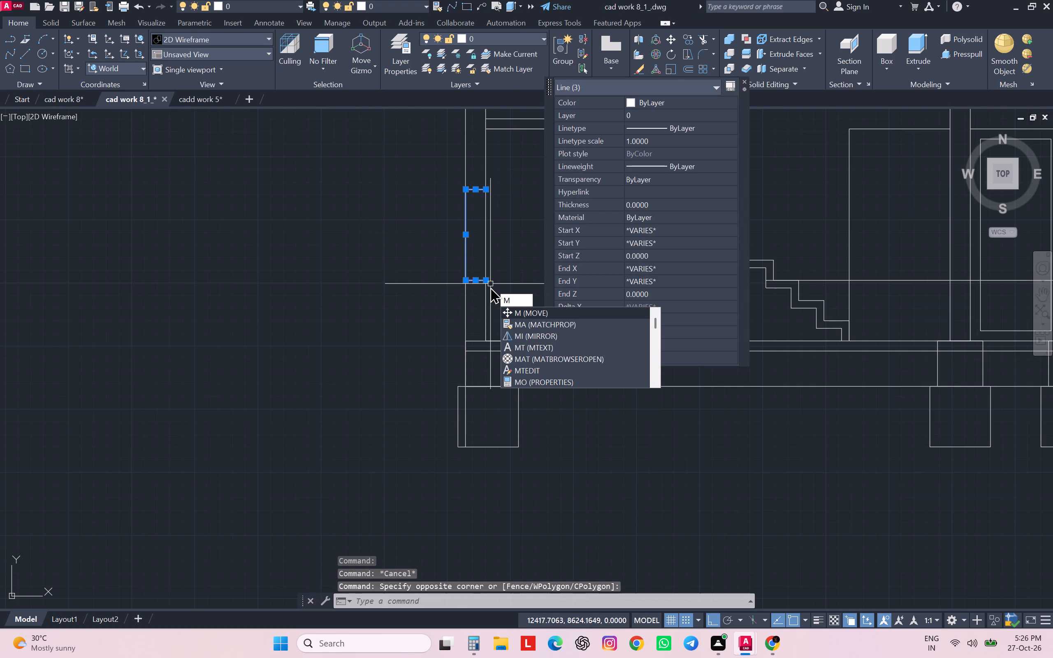
key("Delete")
key("c")
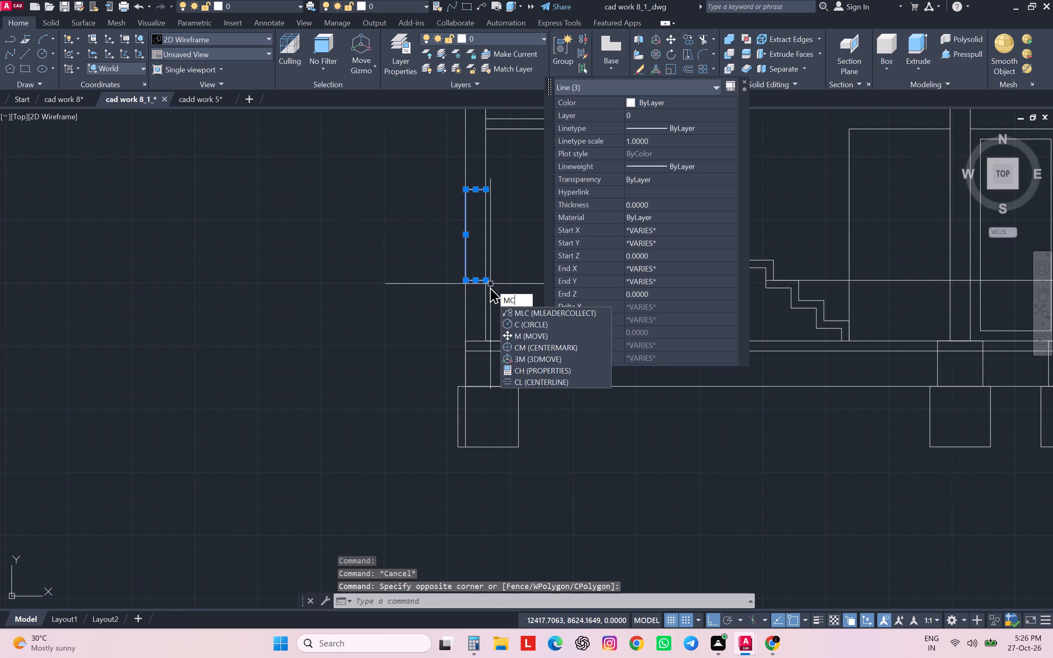
key("o")
key("BackSpace")
key("BackSpace")
key("BackSpace")
key("BackSpace")
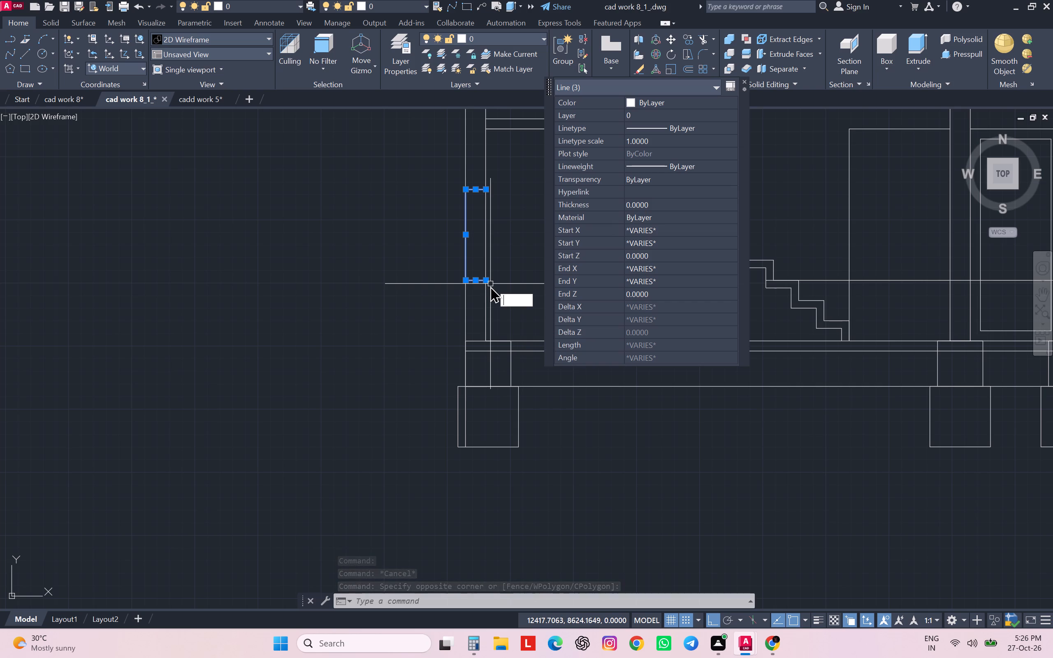
type("CO")
key("Return")
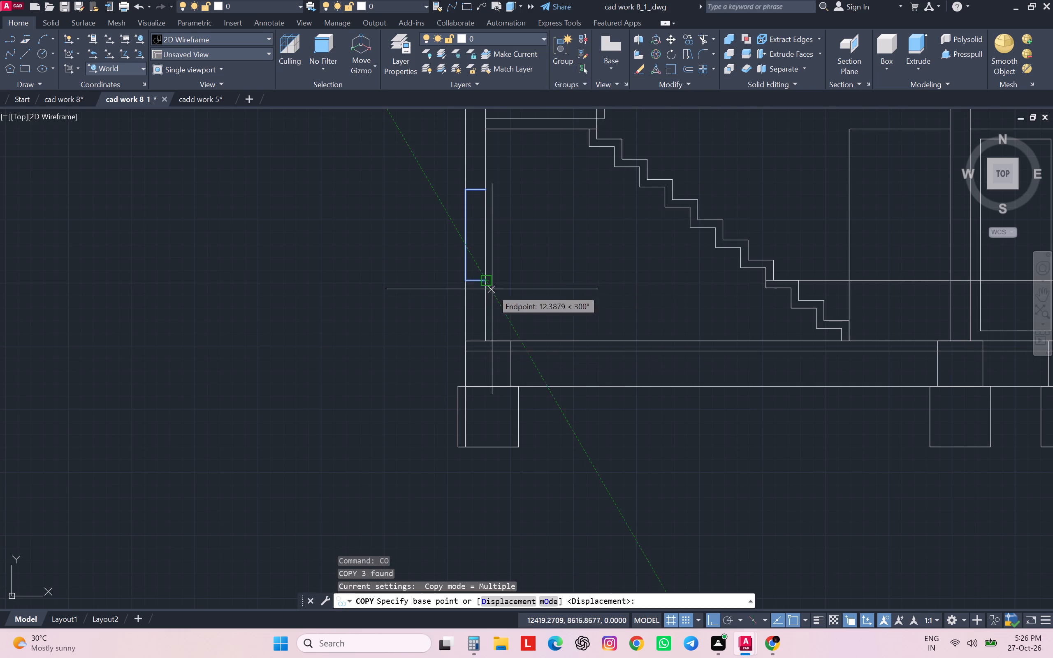
left_click(485, 281)
middle_click_drag(485, 281, 489, 358)
scroll(487, 343, "down", 2)
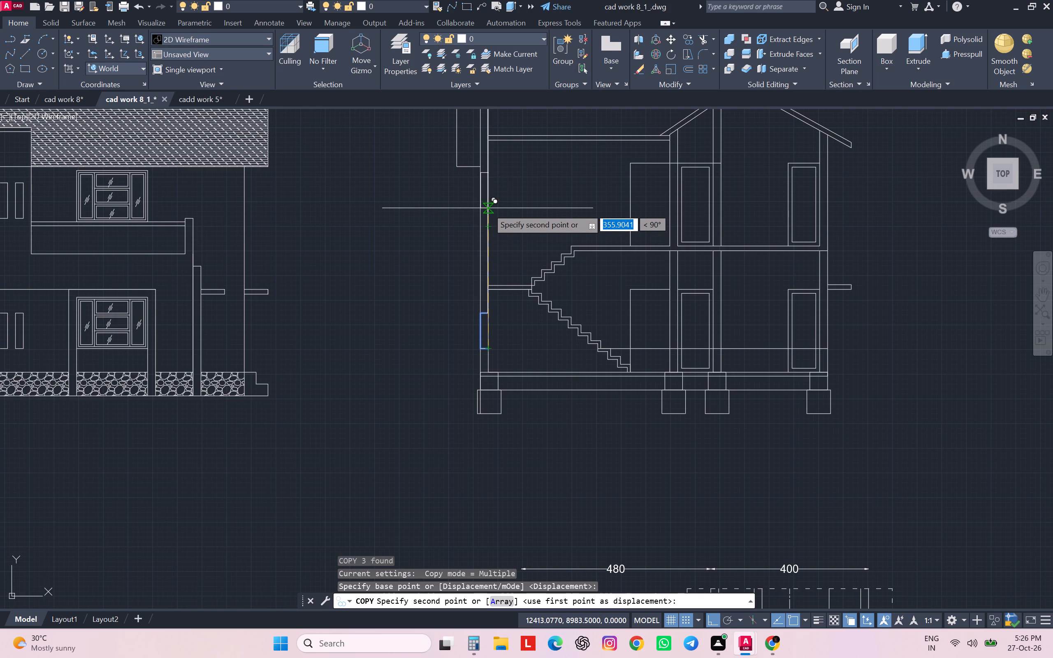
left_click(488, 192)
scroll(488, 192, "down", 2)
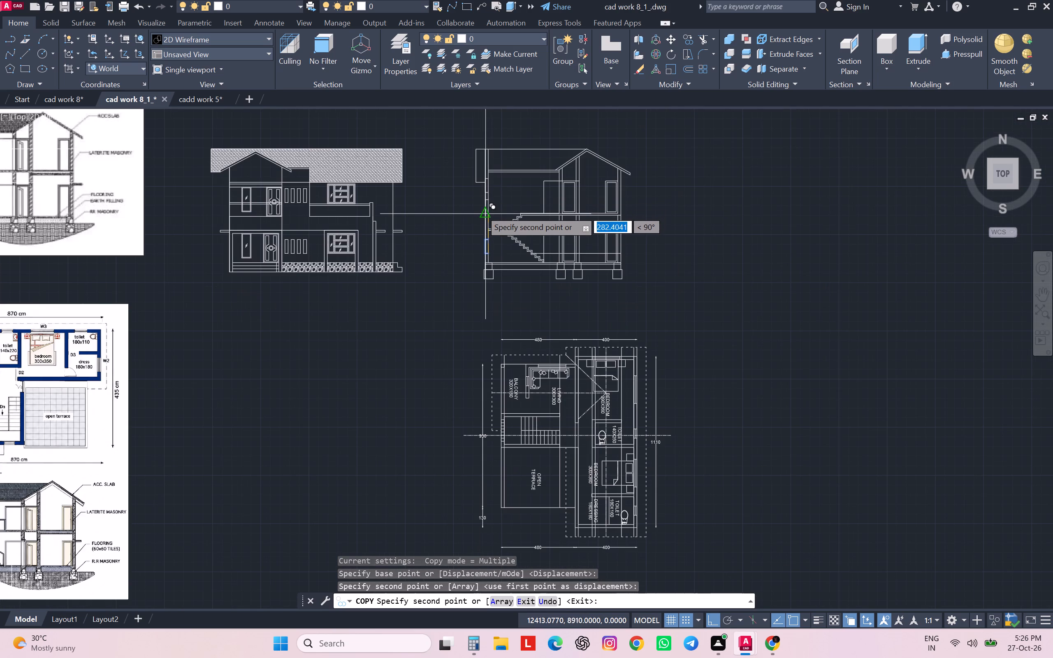
middle_click_drag(481, 211, 581, 216)
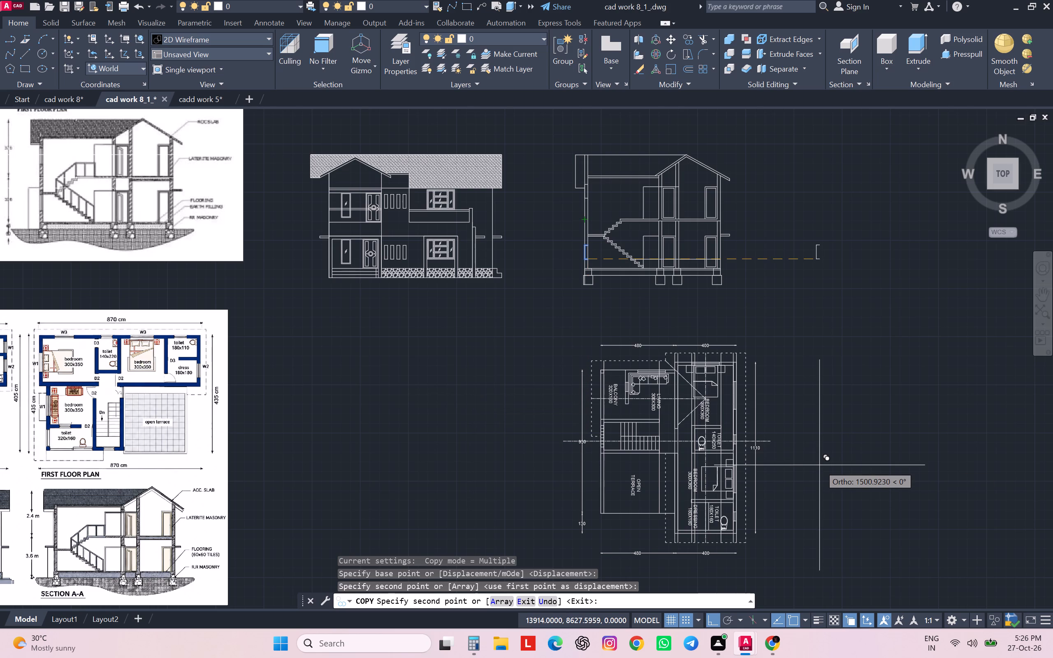
key("Escape")
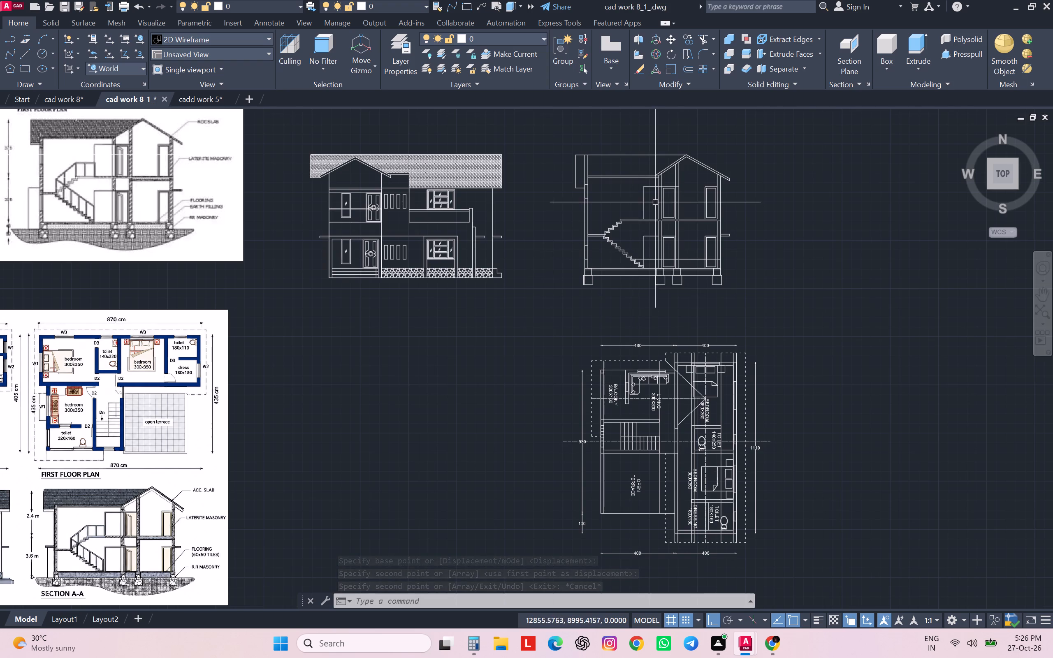
Move the upper-storey opening outline down along the stair-side wall so its top sits just below the roof overhang's bottom edge.
middle_click_drag(655, 202, 653, 282)
scroll(644, 272, "up", 2)
scroll(506, 265, "up", 3)
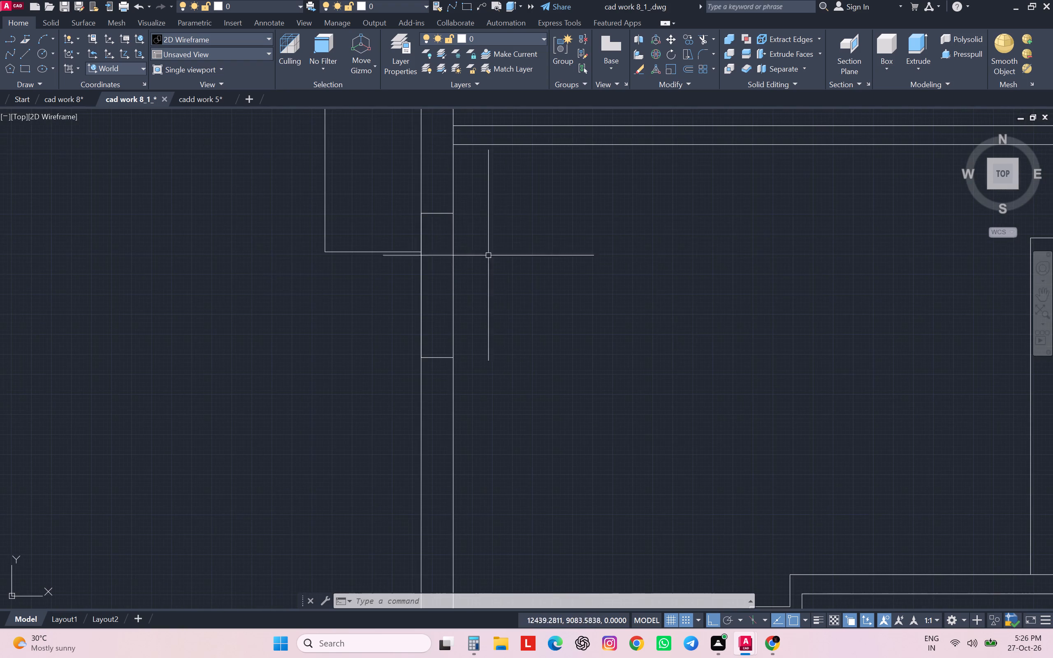
left_click(398, 197)
left_click(482, 387)
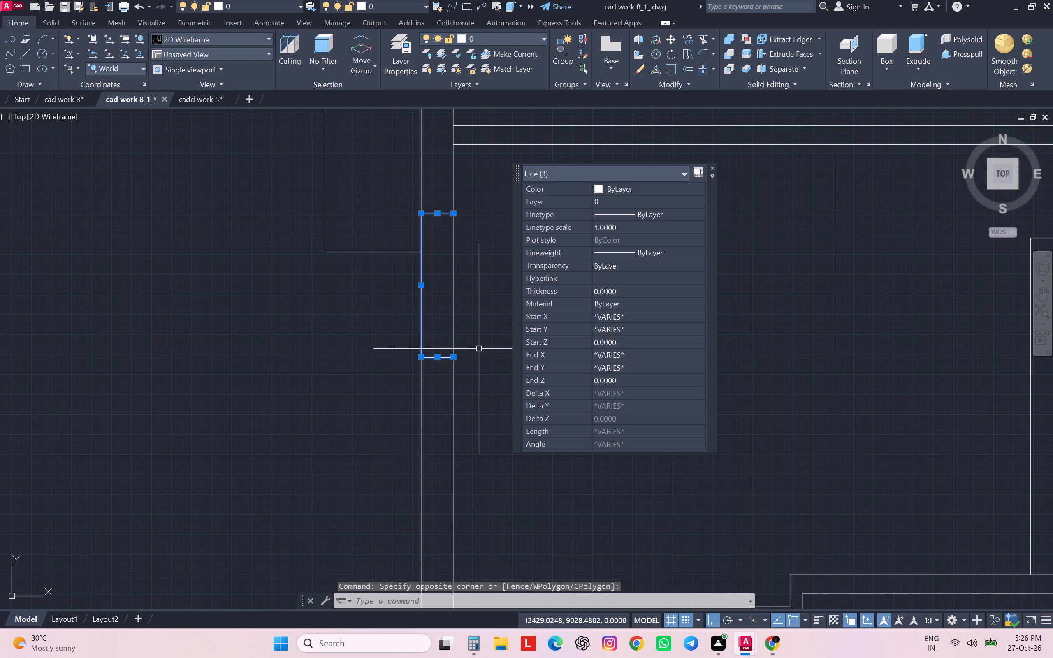
key("m")
key("Return")
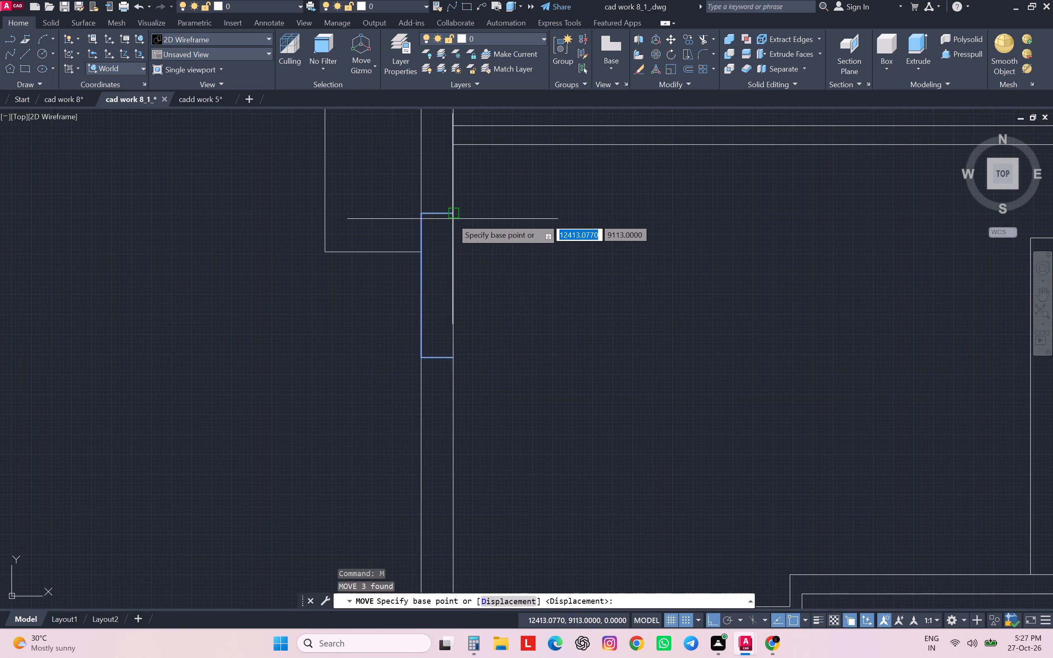
left_click(452, 217)
scroll(452, 217, "down", 2)
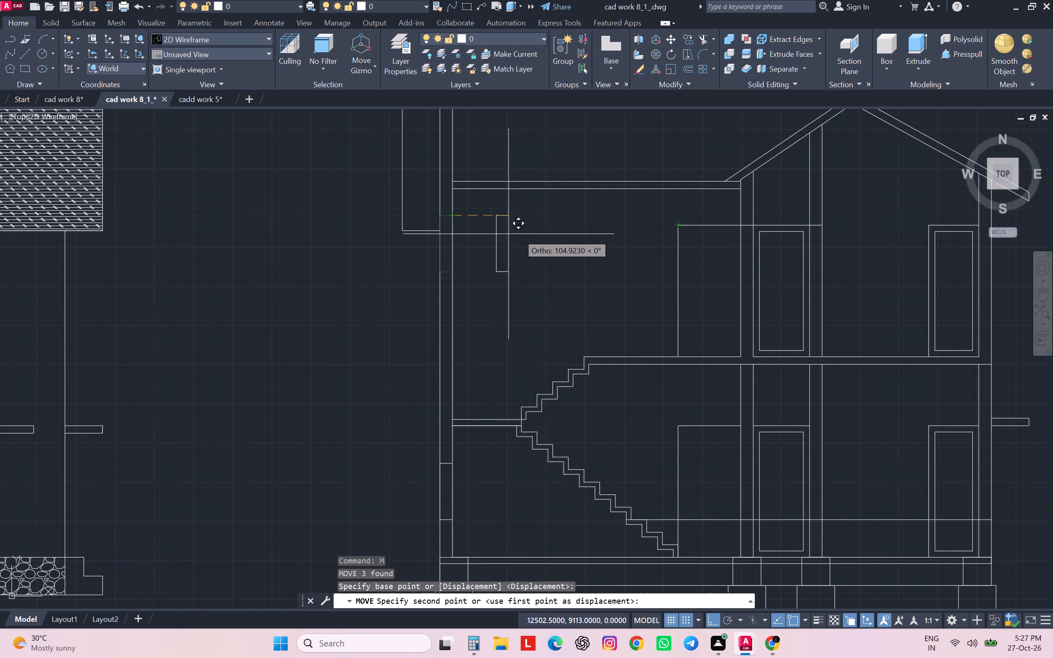
left_click(451, 234)
scroll(680, 218, "down", 1)
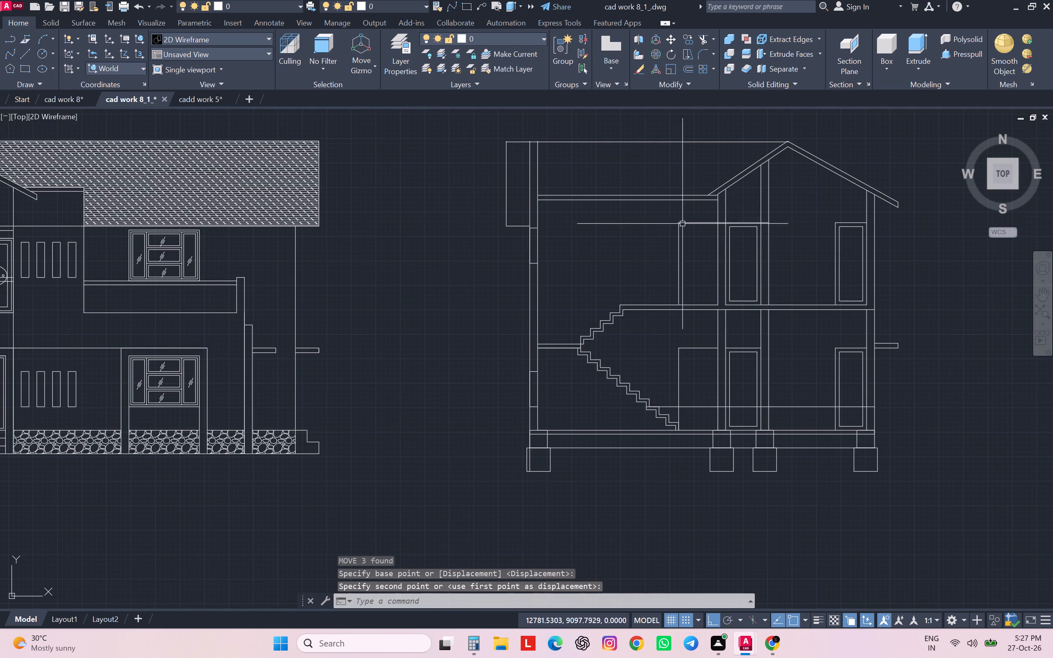
key("Escape")
Compare the reference section's walls, slabs, roof and foundations with the drawn Section A-A.
scroll(687, 214, "down", 3)
scroll(328, 227, "up", 1)
scroll(327, 227, "down", 1)
scroll(327, 227, "up", 1)
scroll(364, 222, "up", 1)
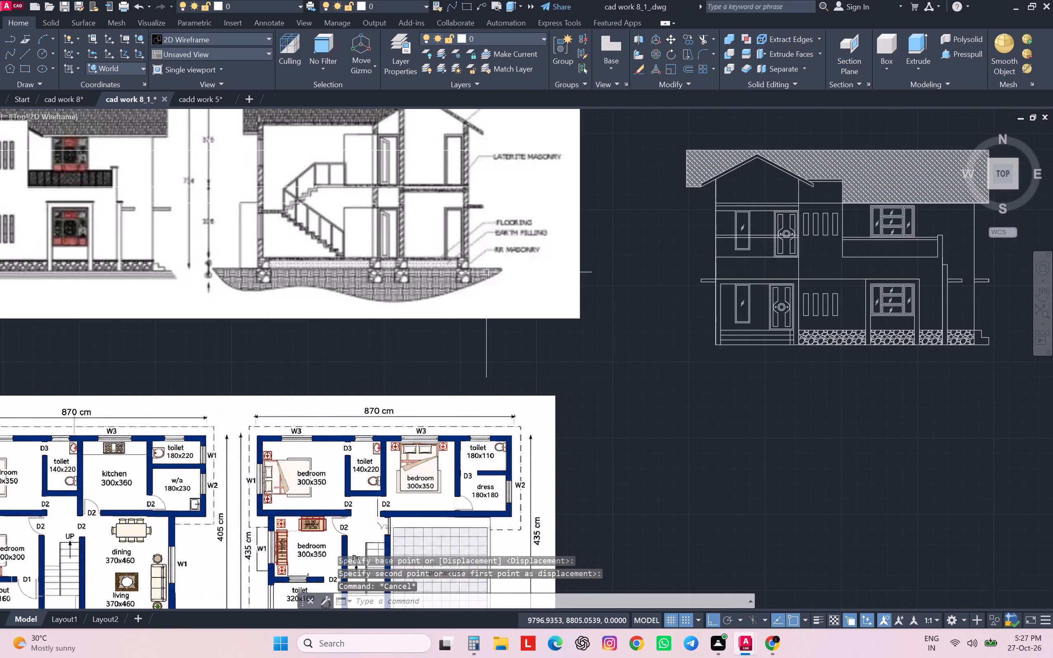
middle_click_drag(483, 271, 386, 273)
scroll(386, 273, "up", 1)
scroll(563, 280, "down", 2)
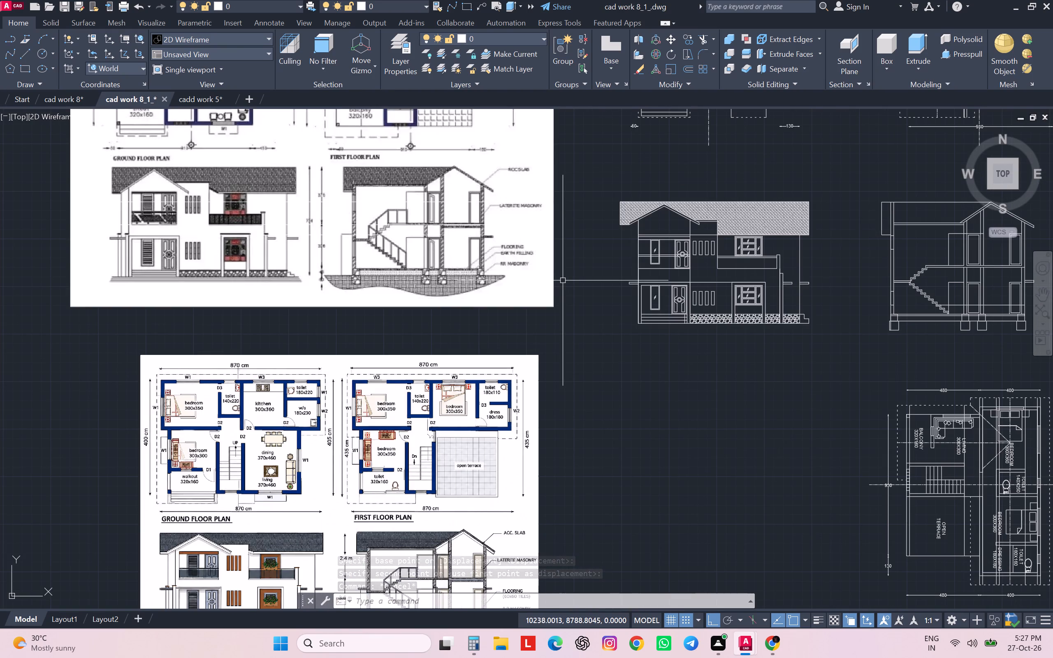
middle_click_drag(760, 313, 585, 322)
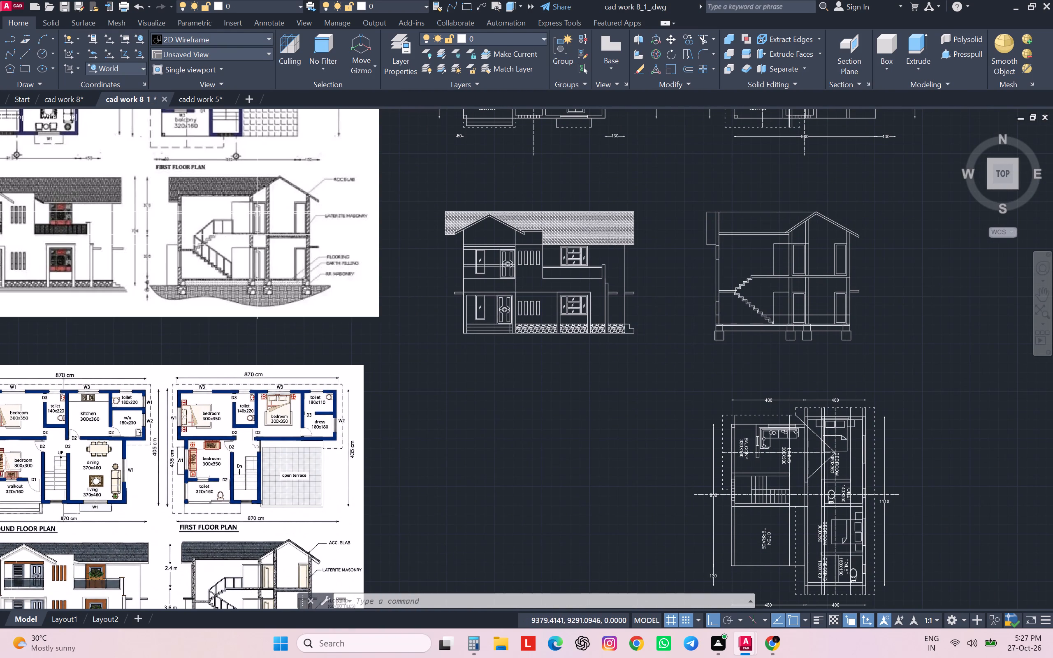
scroll(246, 214, "up", 2)
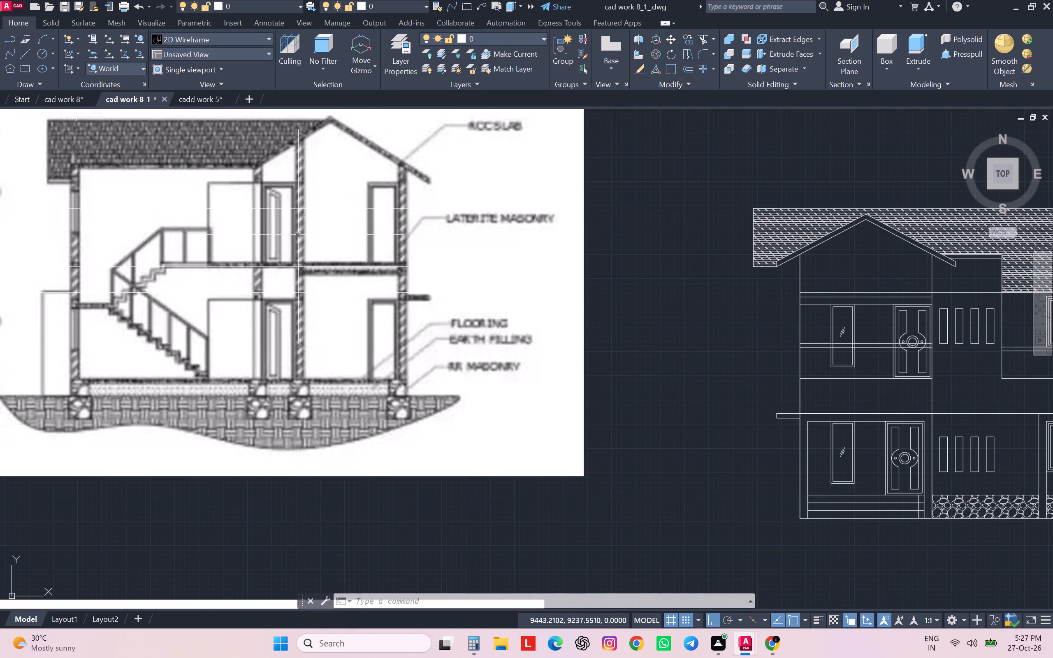
middle_click_drag(298, 235, 154, 268)
scroll(787, 334, "up", 1)
middle_click_drag(787, 334, 463, 265)
scroll(462, 264, "down", 2)
scroll(666, 283, "down", 1)
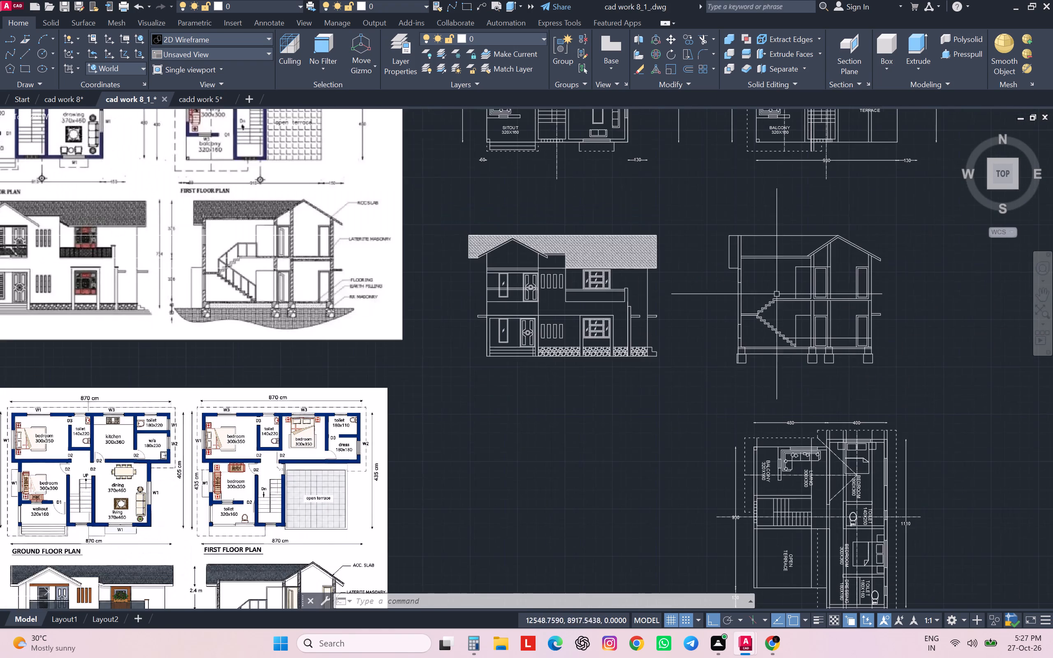
middle_click_drag(855, 287, 685, 325)
scroll(640, 299, "up", 3)
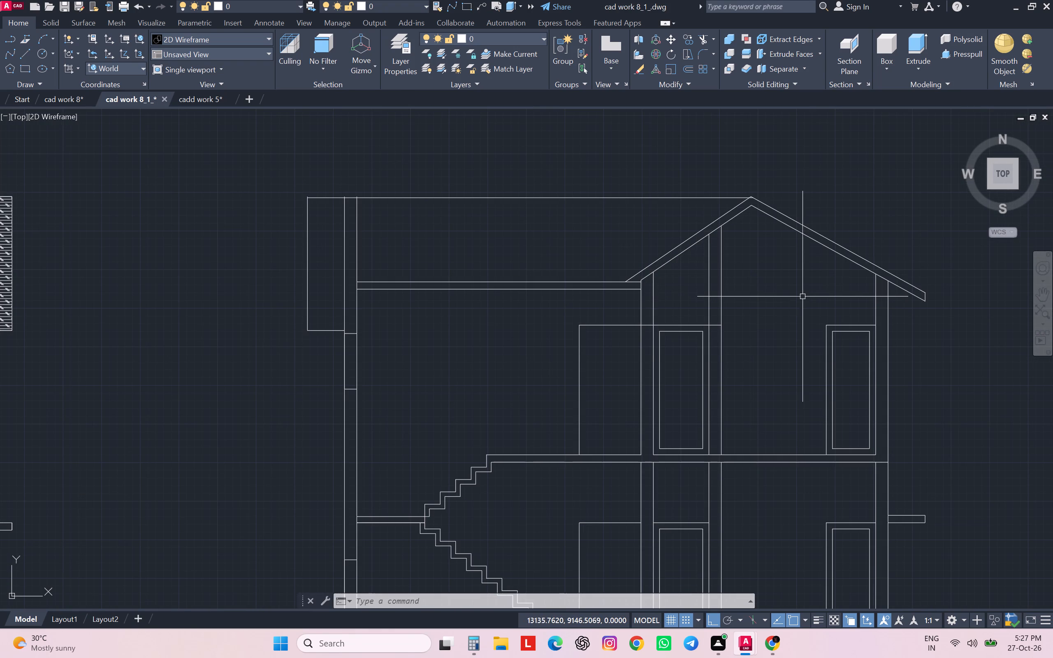
Extend the first-floor slab's top line at the foot of the upper-storey door nearest the stairs.
key("grave")
key("Escape")
key("Escape")
key("Escape")
key("Escape")
key("Escape")
key("Escape")
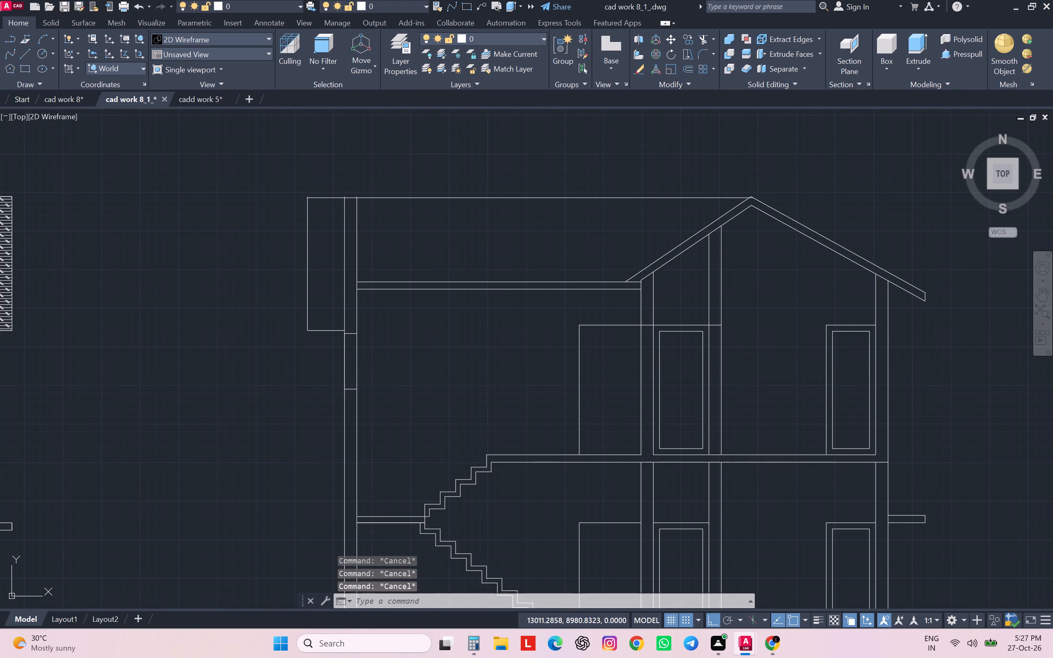
type("EX")
key("space")
left_click(664, 453)
key("Escape")
key("Escape")
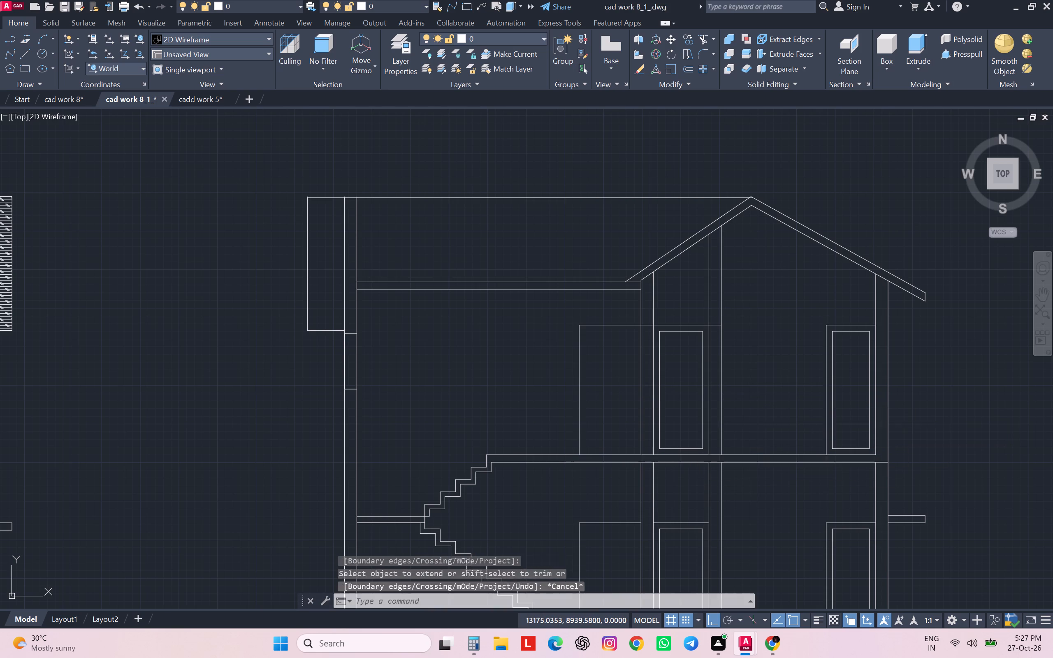
key("Escape")
key("Escape")
key("Escape")
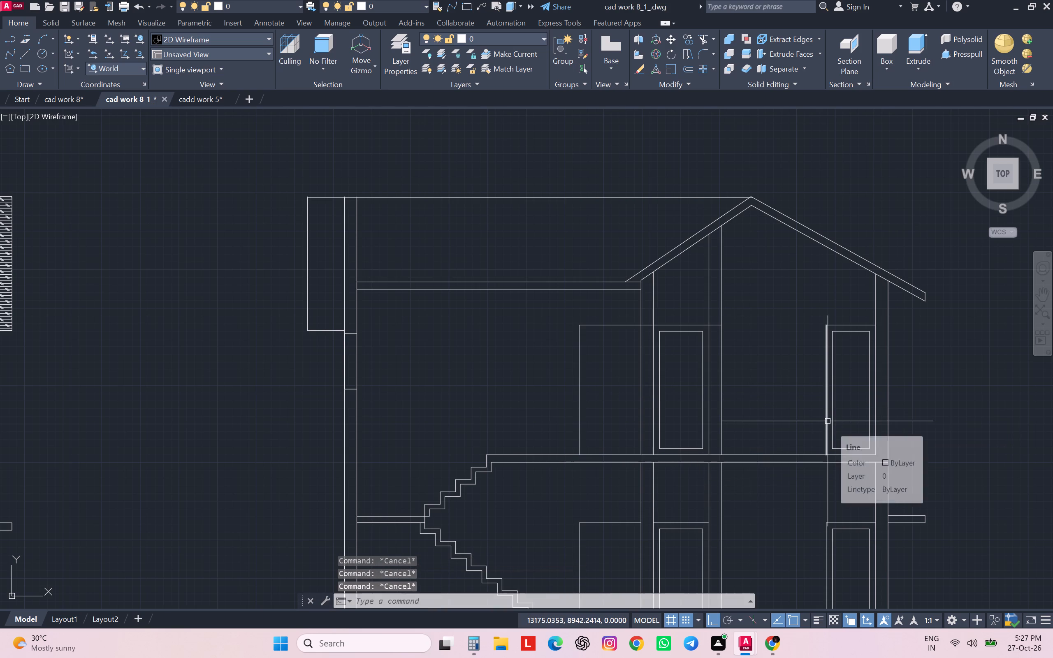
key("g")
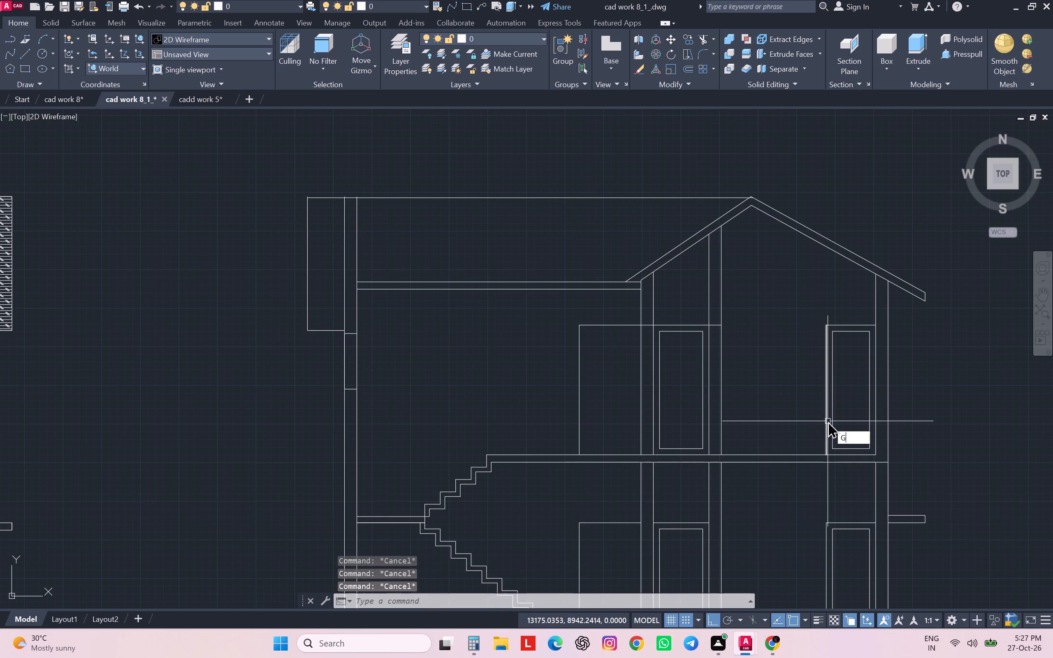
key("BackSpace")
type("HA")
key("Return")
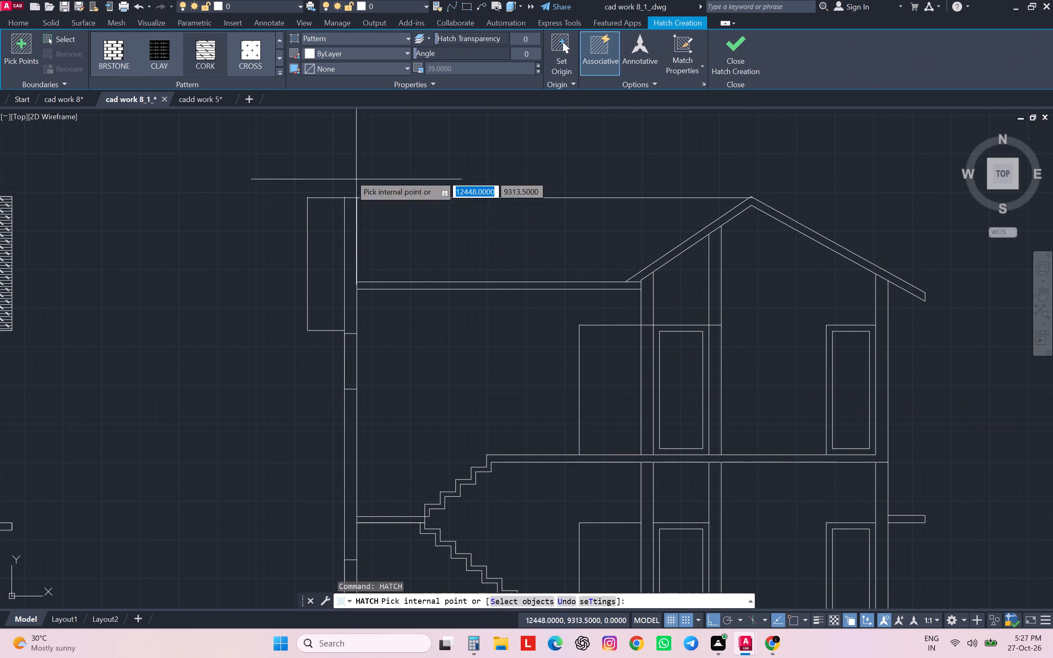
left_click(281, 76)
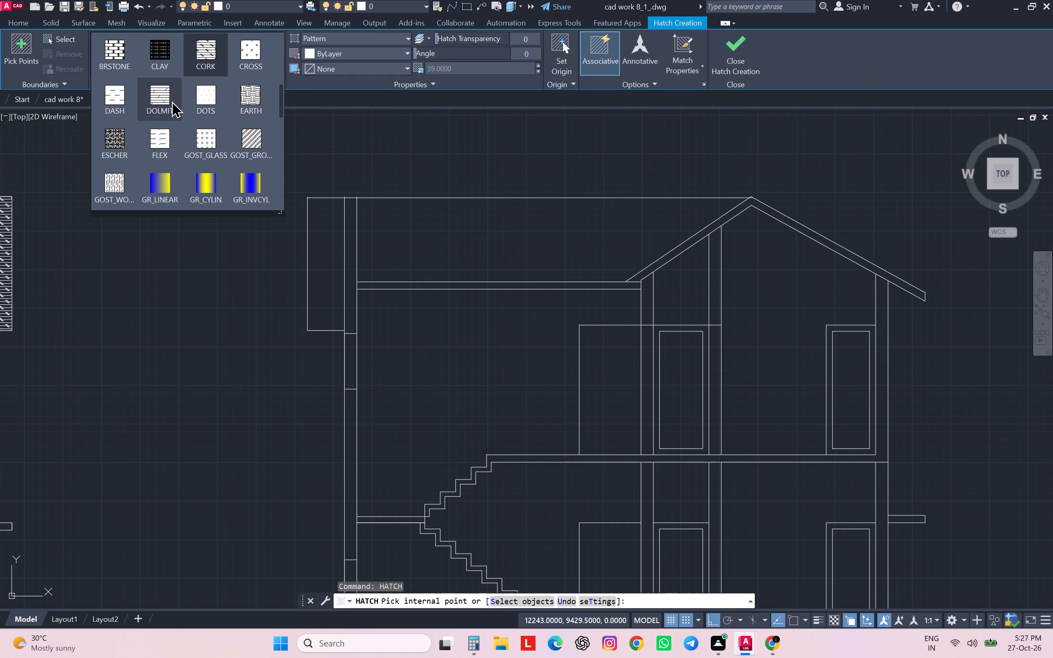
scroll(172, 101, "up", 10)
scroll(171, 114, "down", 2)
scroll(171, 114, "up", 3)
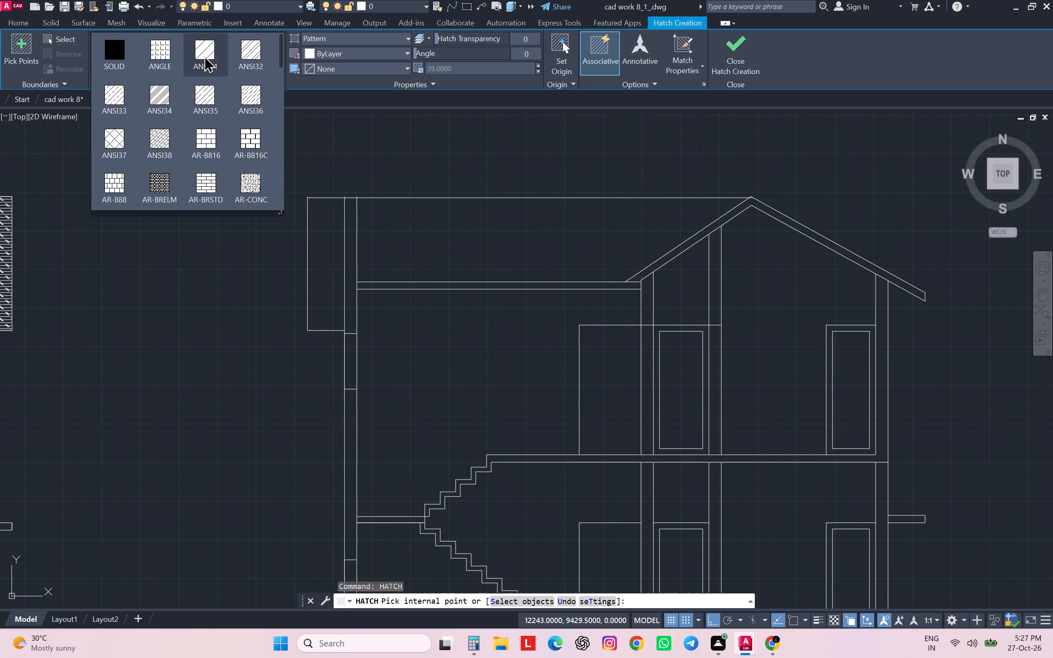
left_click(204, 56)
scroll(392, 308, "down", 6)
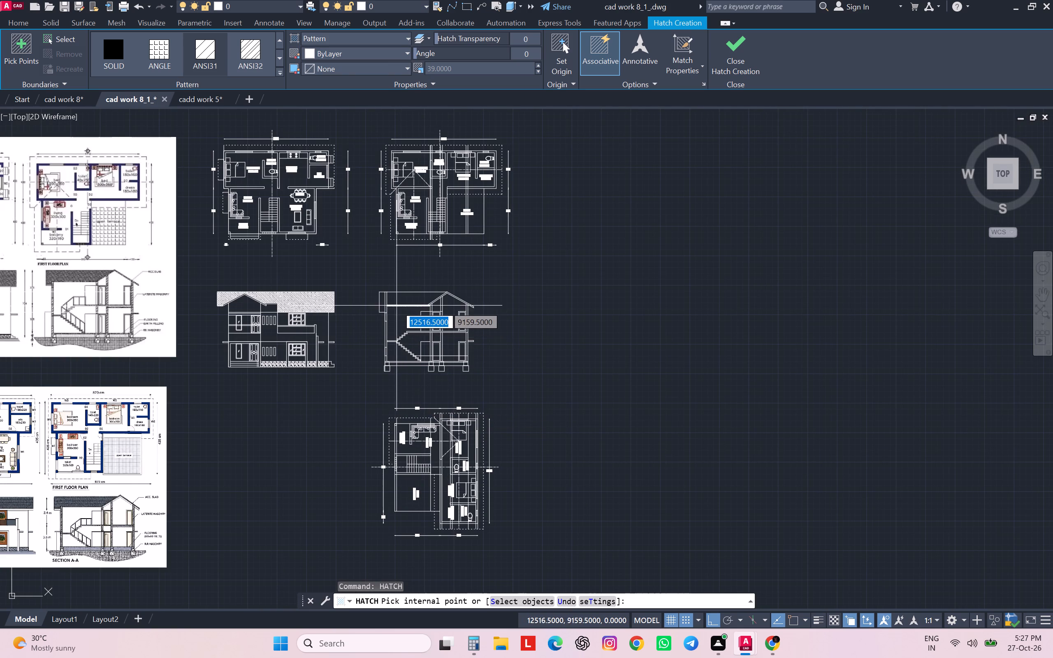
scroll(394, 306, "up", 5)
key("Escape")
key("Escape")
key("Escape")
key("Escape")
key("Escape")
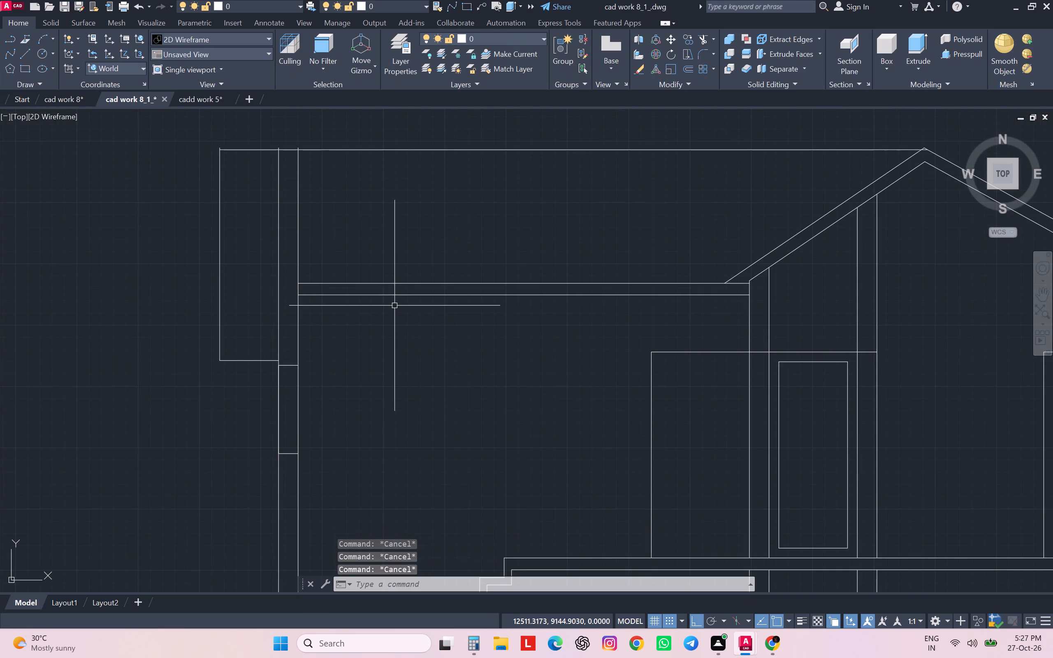
Extend the flat roof slab's top and bottom lines to the outer face of the stair-side outer wall.
type("EZ")
key("BackSpace")
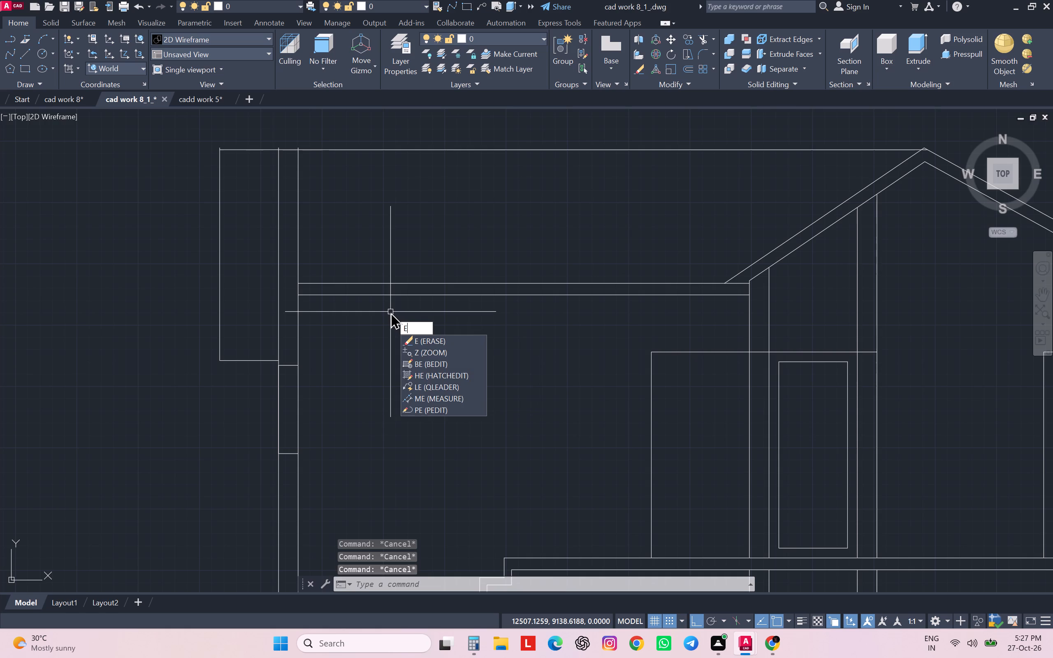
key("x")
key("space")
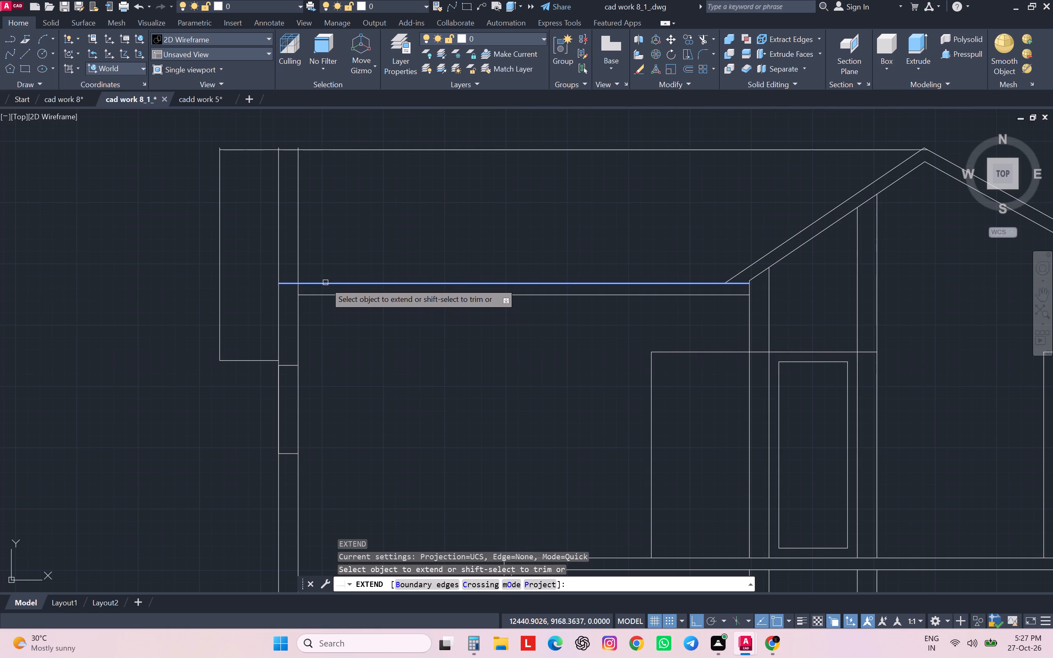
left_click(325, 283)
scroll(326, 283, "down", 2)
middle_click_drag(353, 301, 487, 298)
scroll(487, 298, "down", 2)
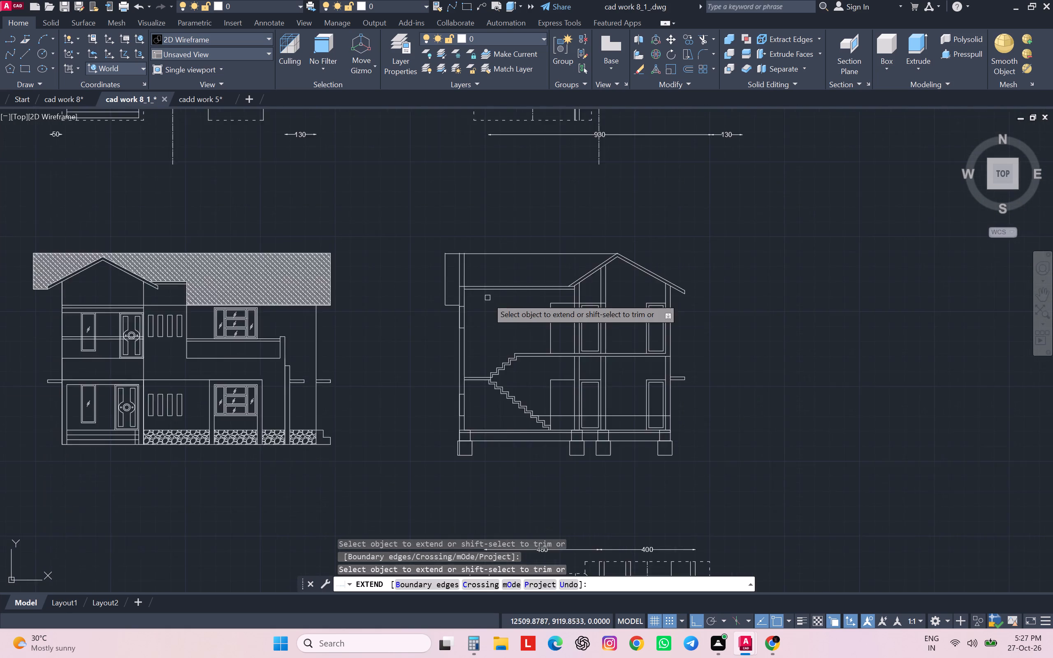
scroll(487, 298, "down", 1)
scroll(173, 276, "up", 2)
scroll(173, 276, "down", 2)
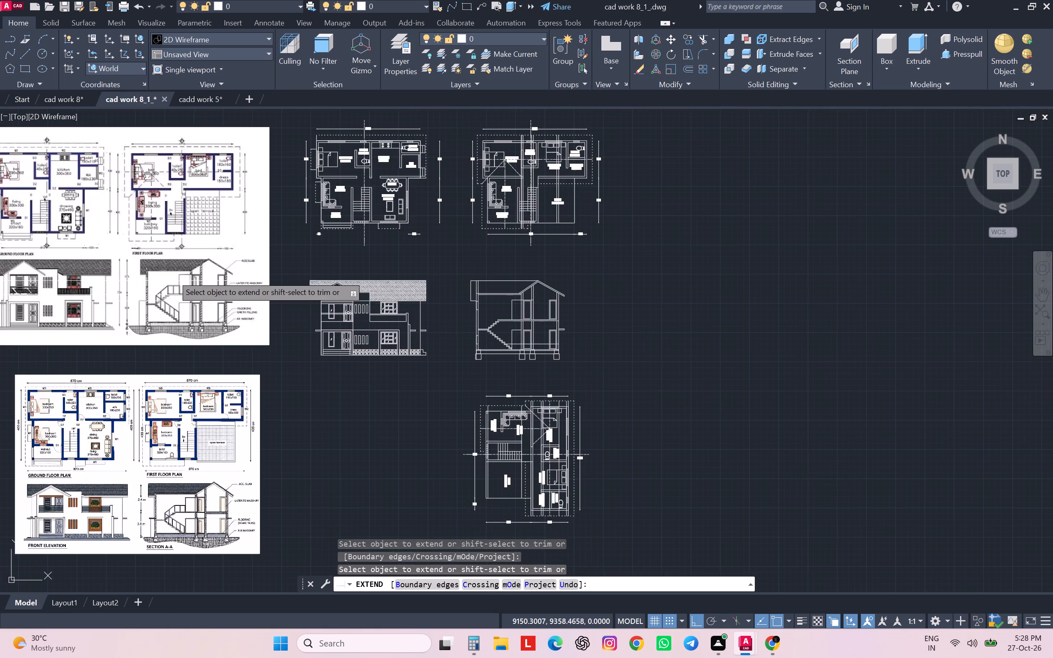
scroll(493, 295, "up", 3)
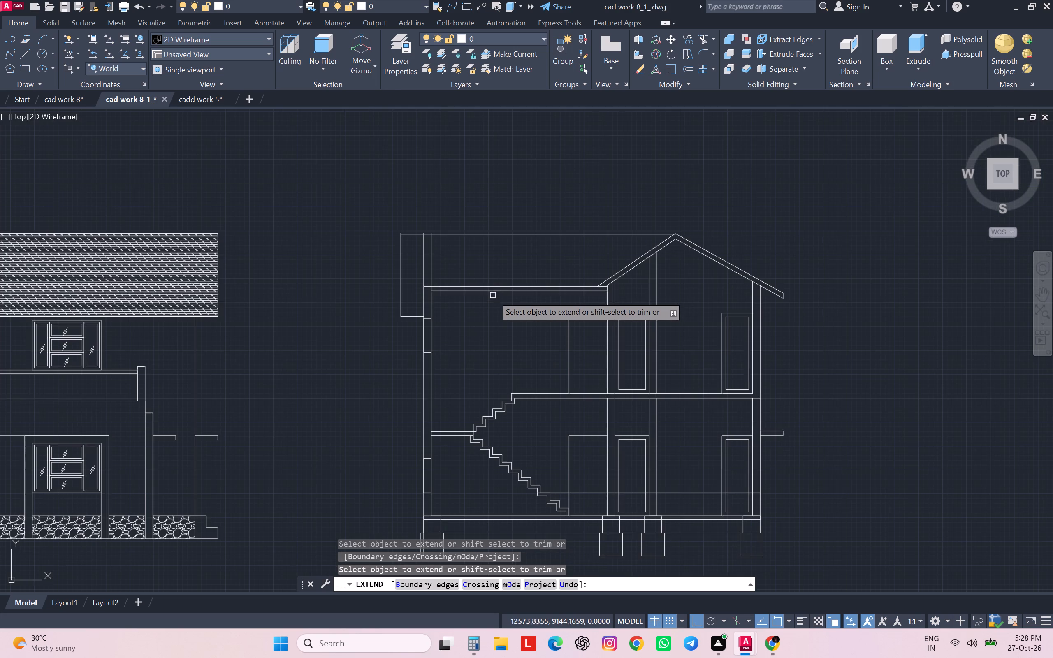
left_click(479, 289)
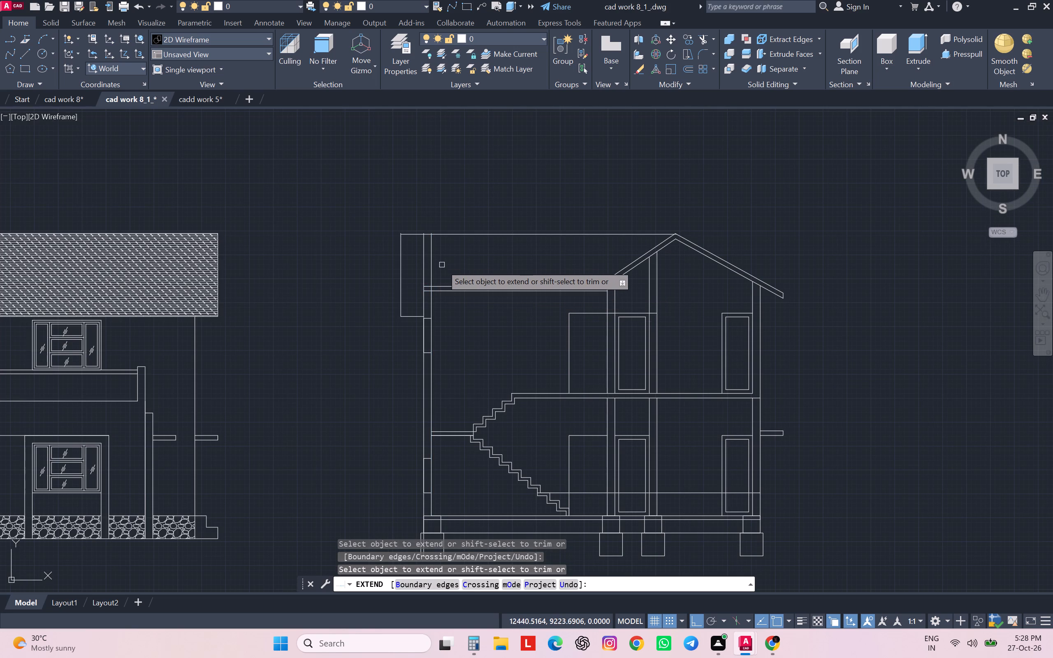
key("Escape")
key("Escape")
key("Escape")
key("Escape")
key("Escape")
Trim the stair-side outer wall's lines above the flat roof slab and within the slab's thickness.
type("TR")
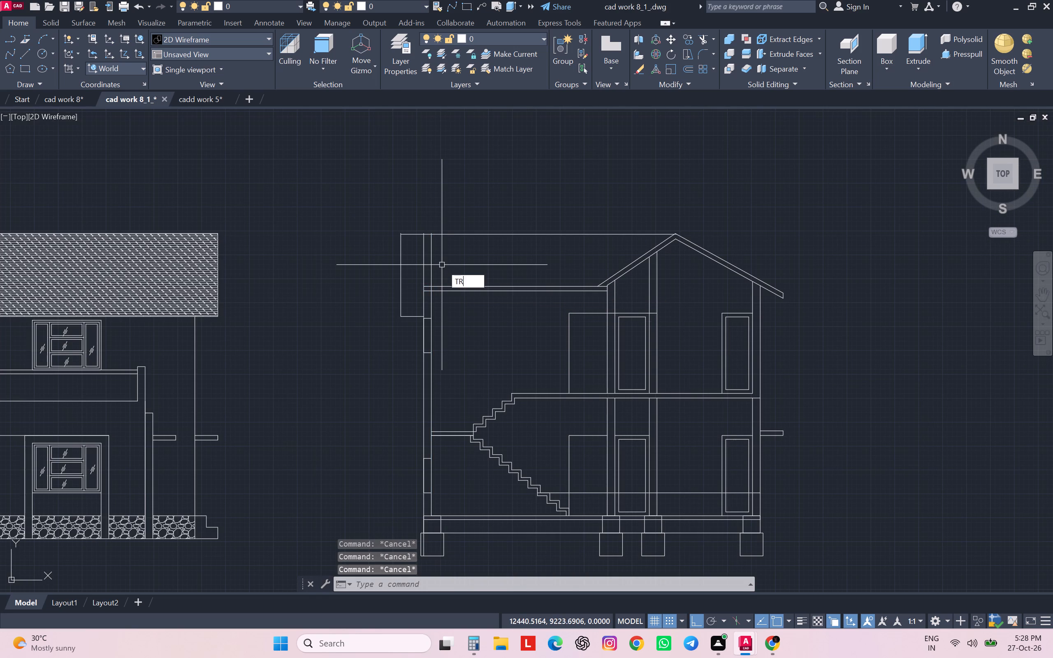
key("space")
left_click(442, 265)
left_click(422, 270)
scroll(447, 257, "down", 2)
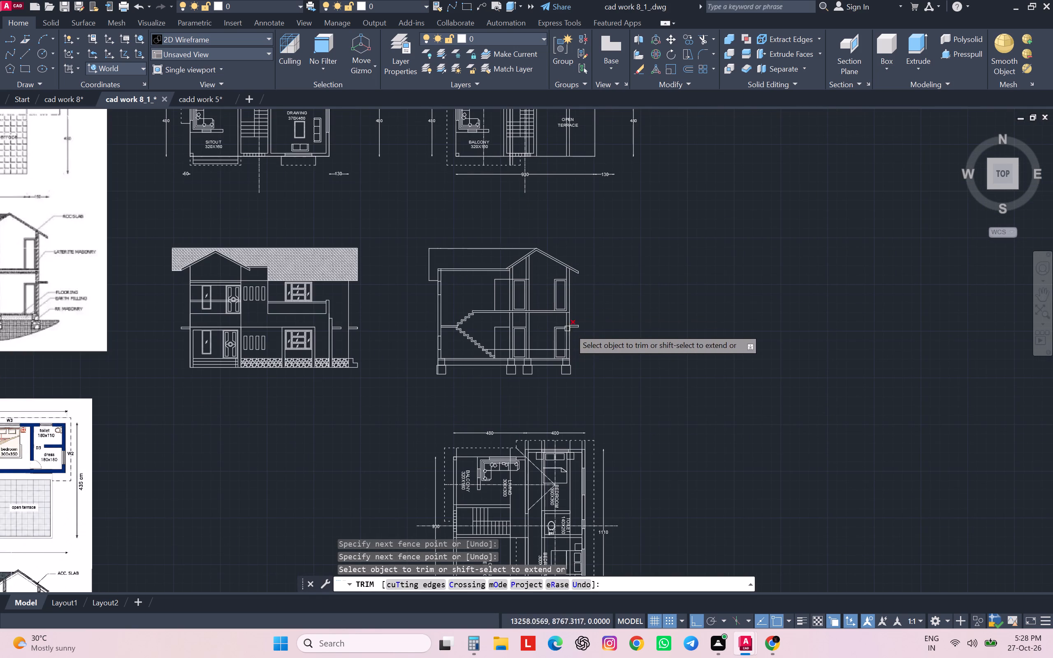
middle_click_drag(584, 323, 713, 305)
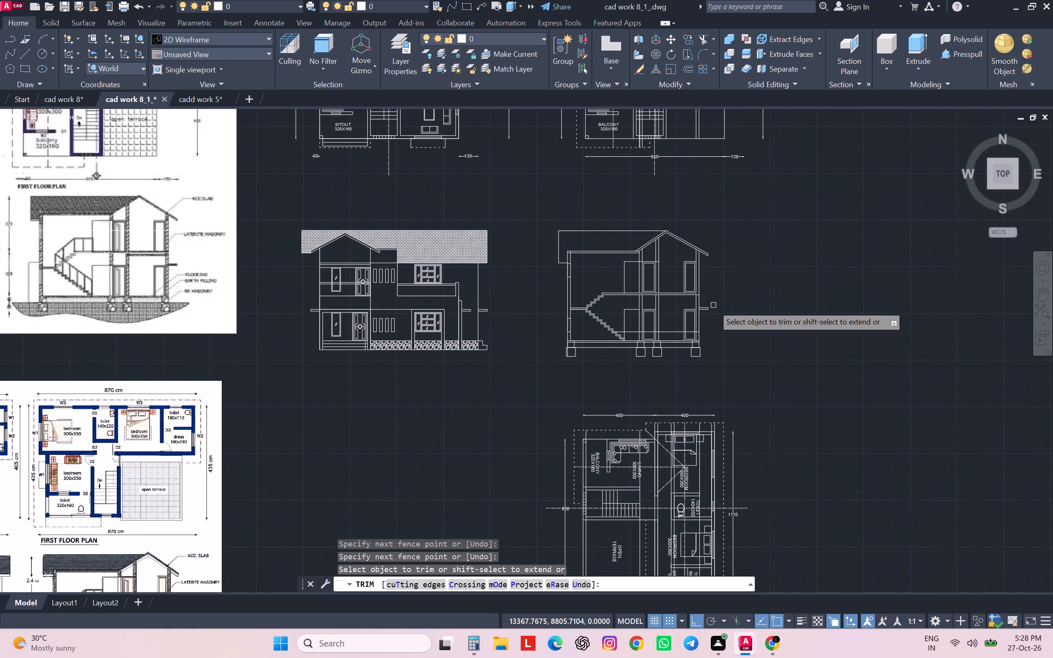
scroll(562, 255, "up", 4)
scroll(616, 233, "down", 1)
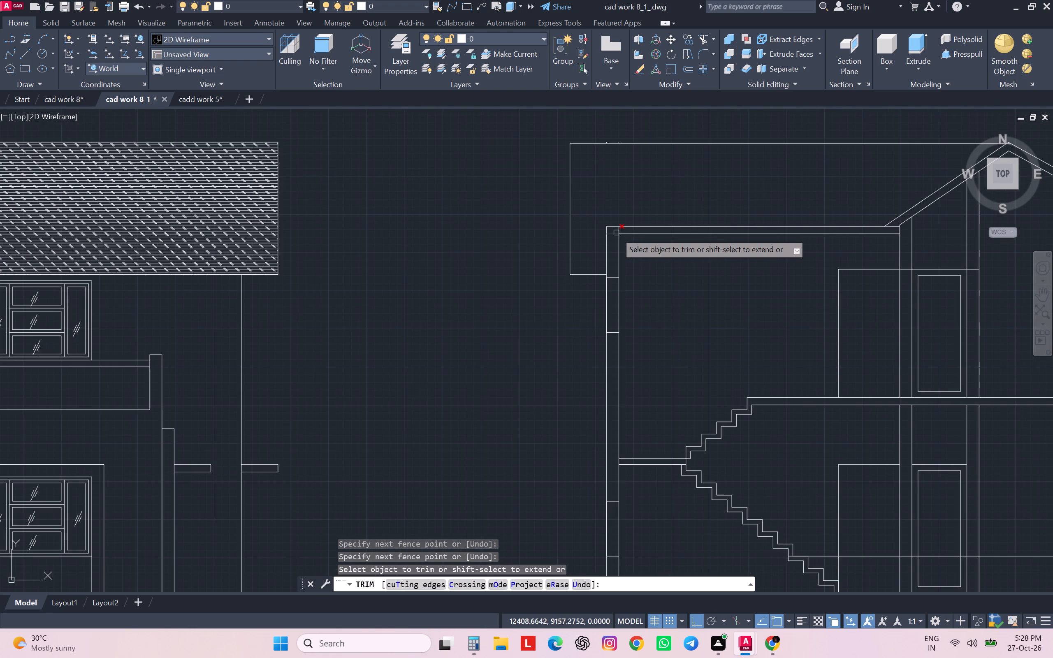
scroll(619, 231, "up", 5)
left_click_drag(633, 218, 628, 219)
left_click_drag(570, 278, 570, 274)
scroll(593, 234, "down", 2)
scroll(670, 273, "down", 4)
middle_click_drag(673, 337, 585, 304)
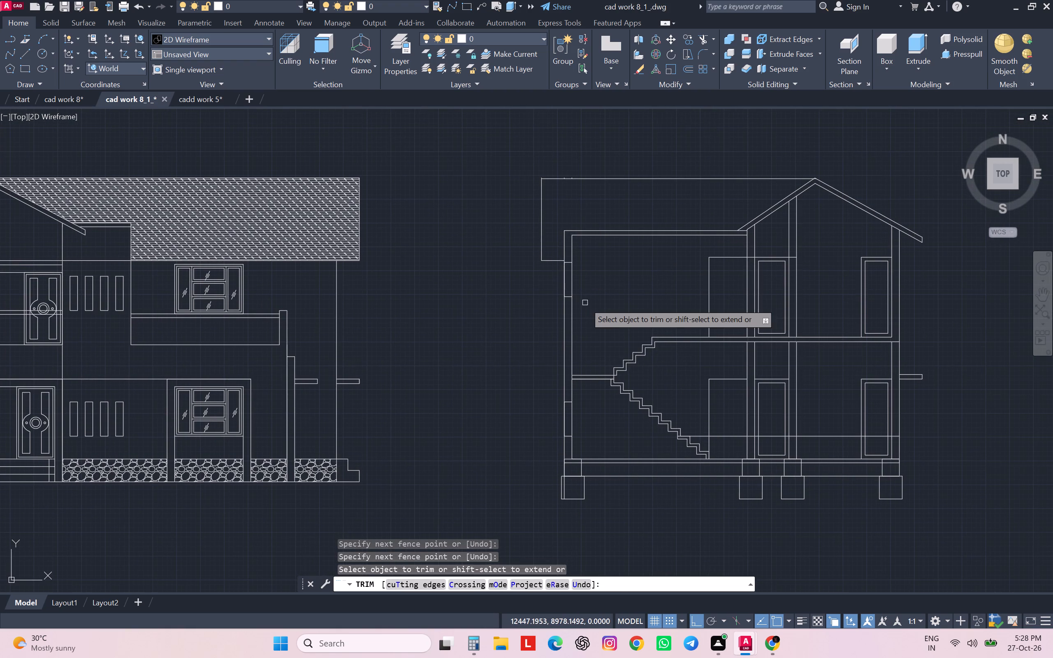
left_click(580, 236, "shift")
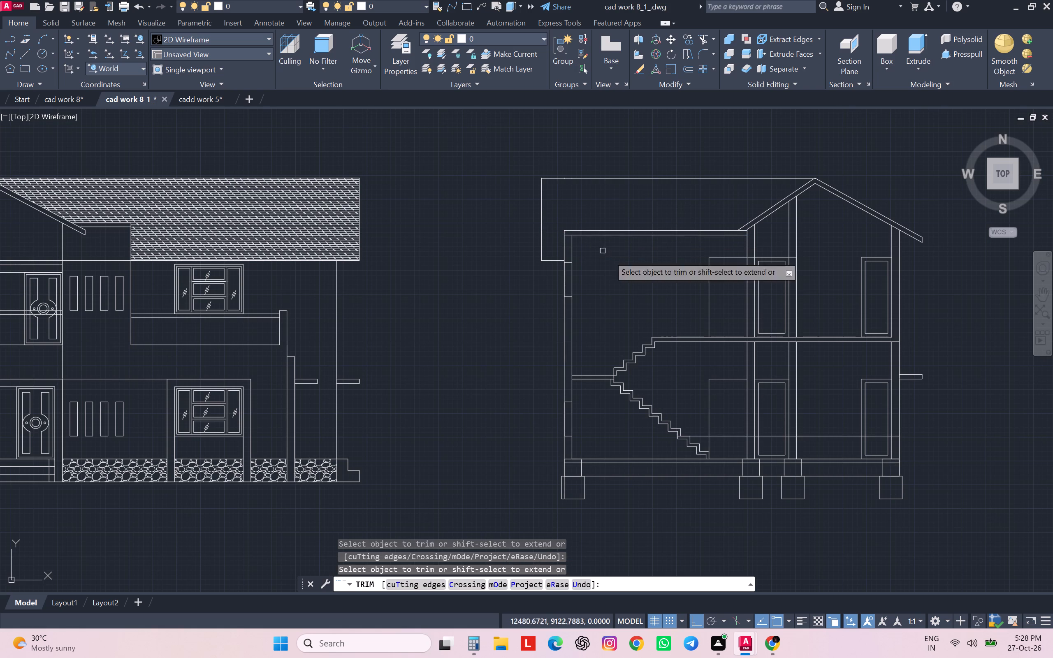
key("Escape")
key("Escape")
key("Escape")
key("Escape")
key("Escape")
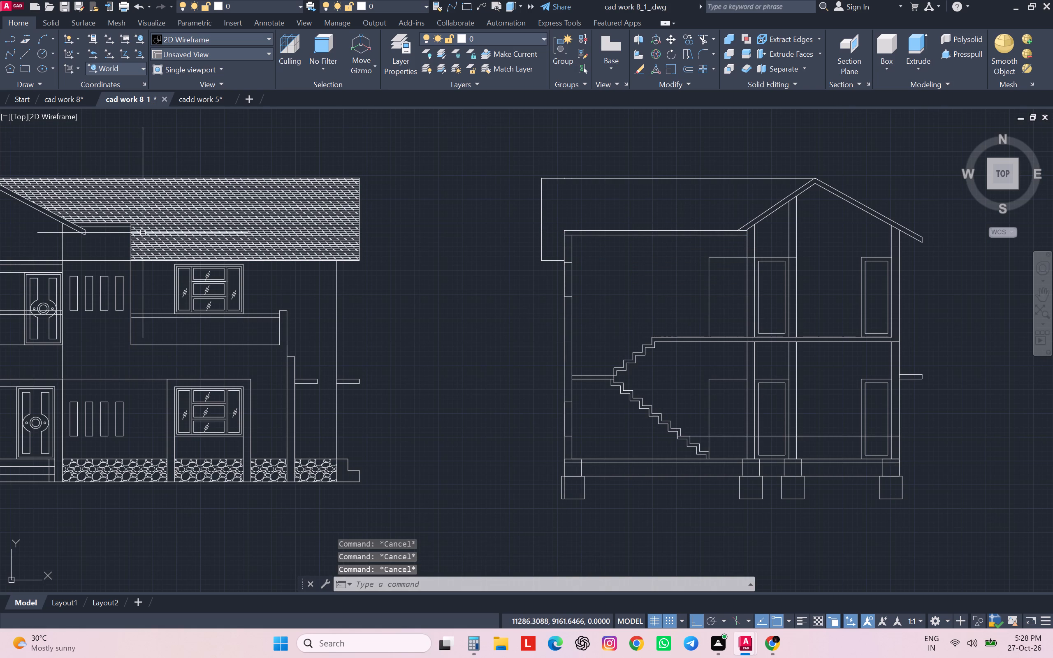
Hatch the three solid parts of the stair-side outer wall with the ANSI32 pattern, leaving its openings clear.
type("HA")
key("space")
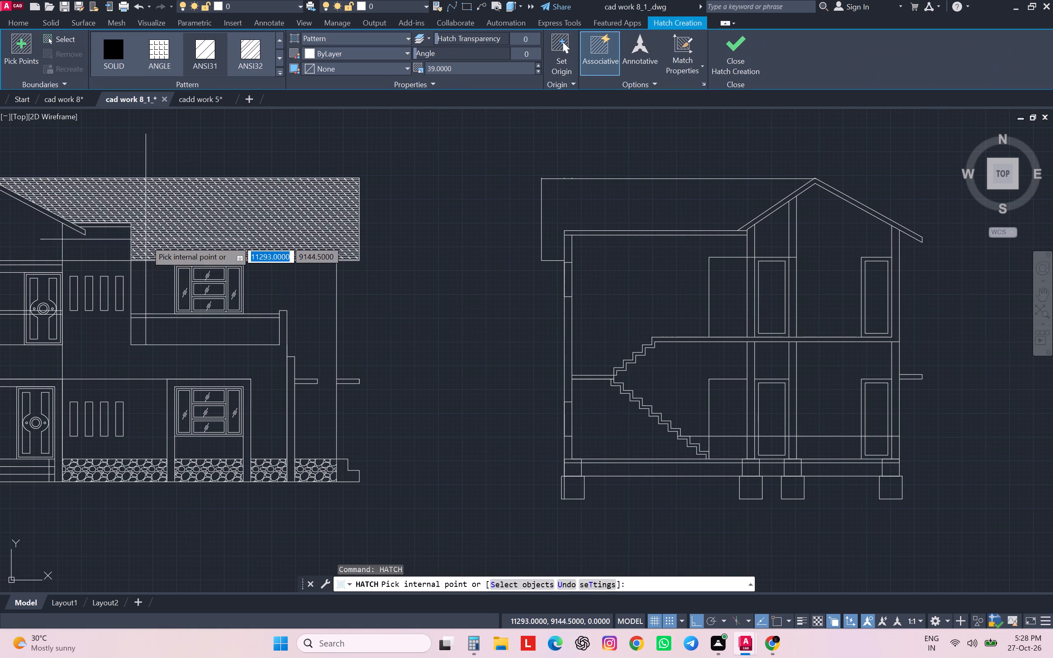
scroll(575, 256, "up", 1)
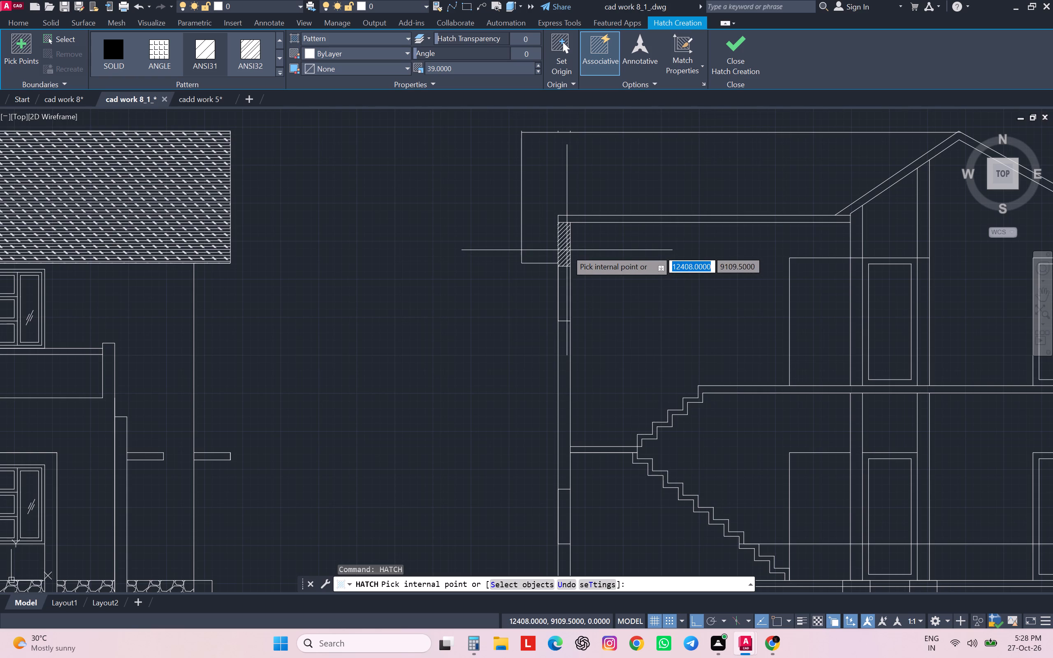
left_click(240, 53)
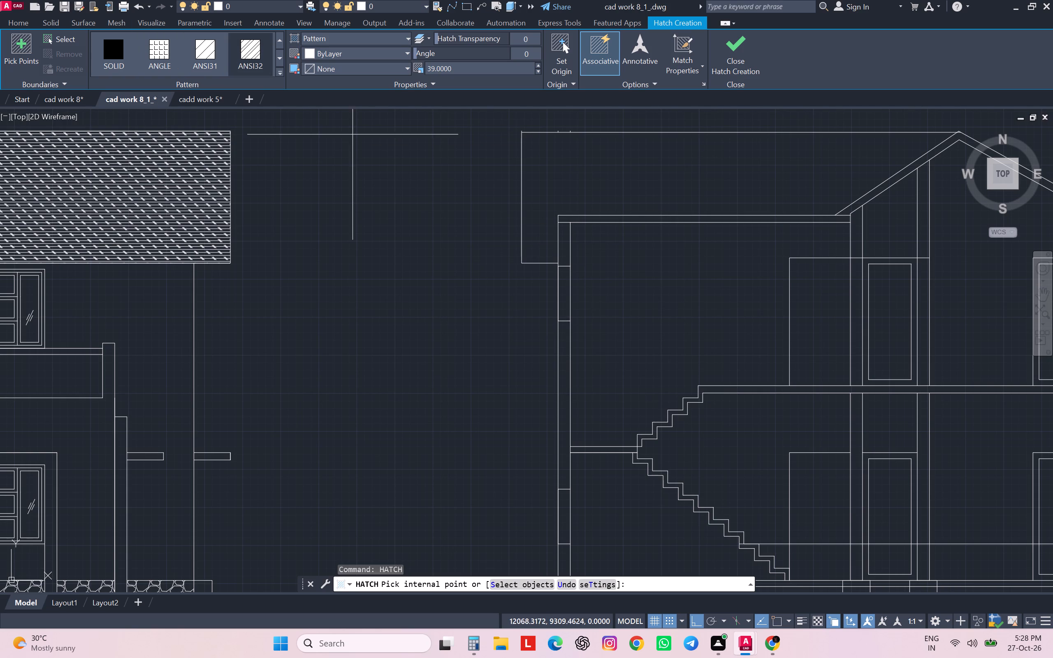
left_click(562, 238)
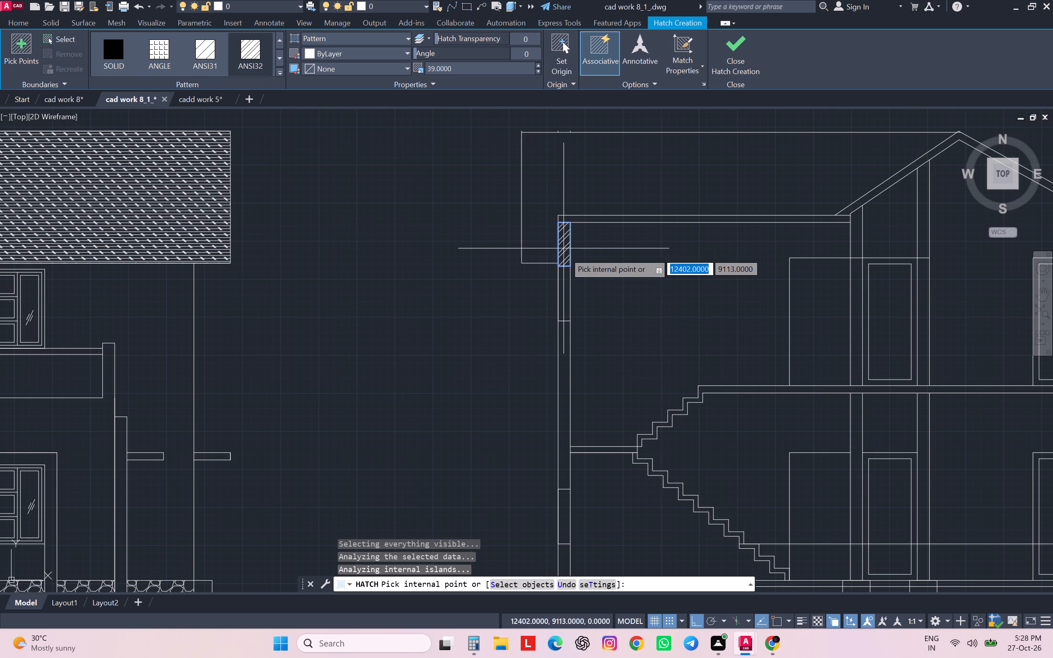
left_click(564, 398)
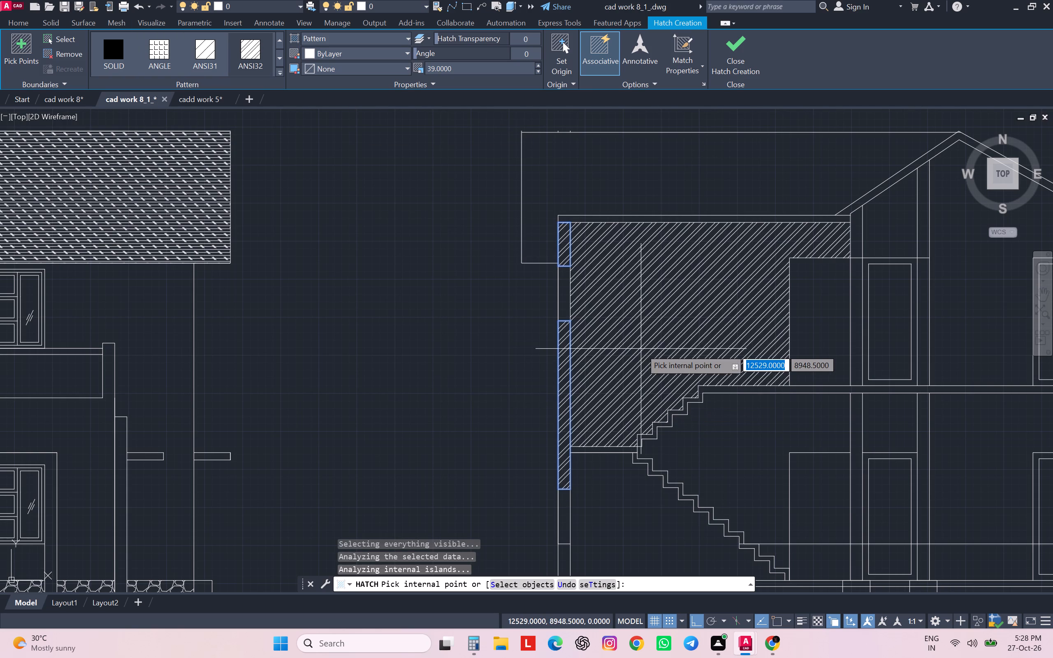
scroll(645, 339, "down", 4)
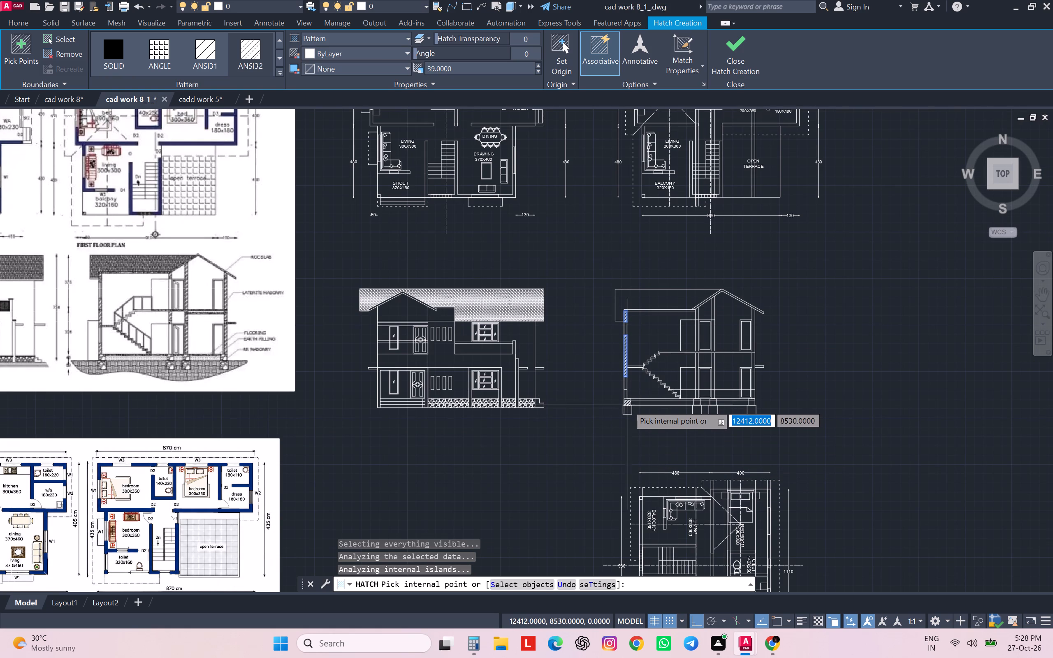
scroll(632, 403, "up", 1)
scroll(632, 403, "down", 1)
scroll(629, 398, "up", 3)
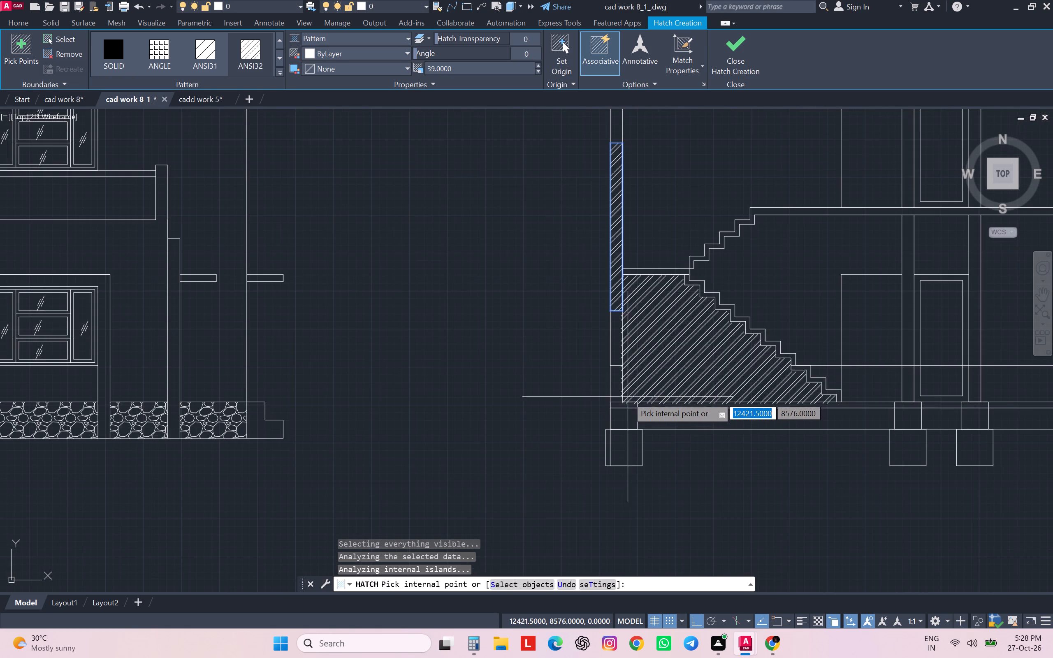
left_click(617, 391)
scroll(619, 389, "down", 2)
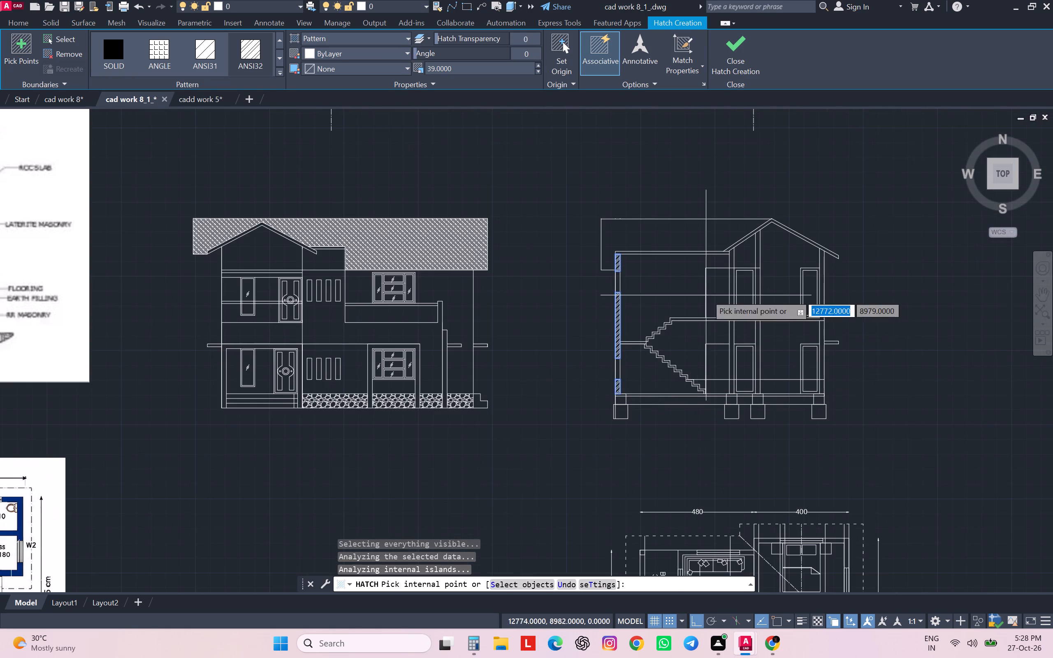
Hatch the two inner walls above the upper-storey door head, up to the sloping roof, with the same pattern.
scroll(733, 270, "up", 3)
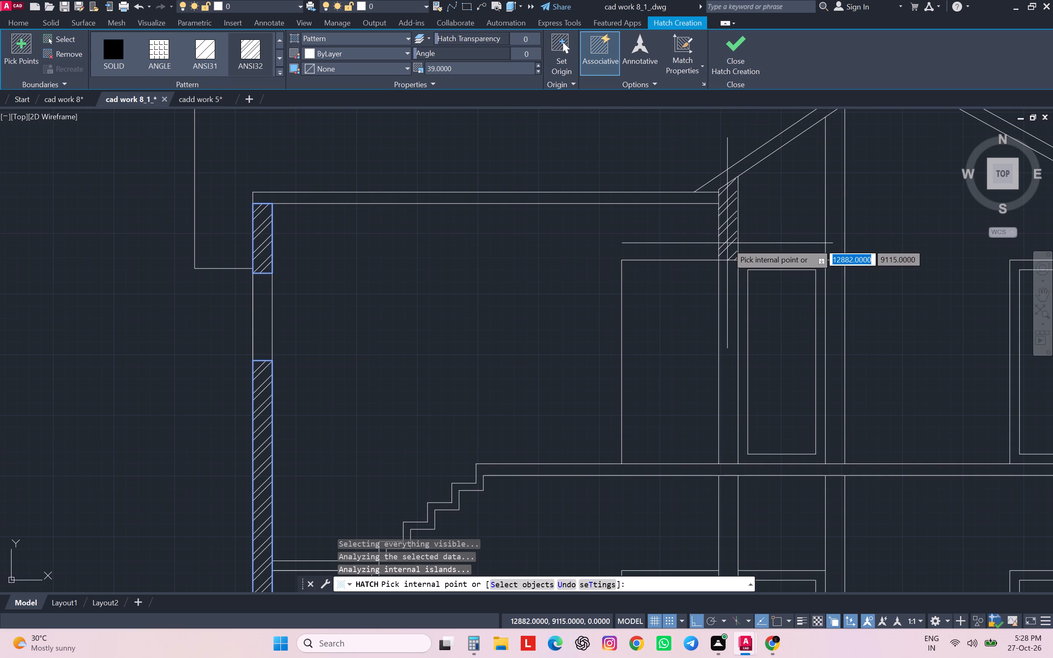
scroll(728, 262, "down", 2)
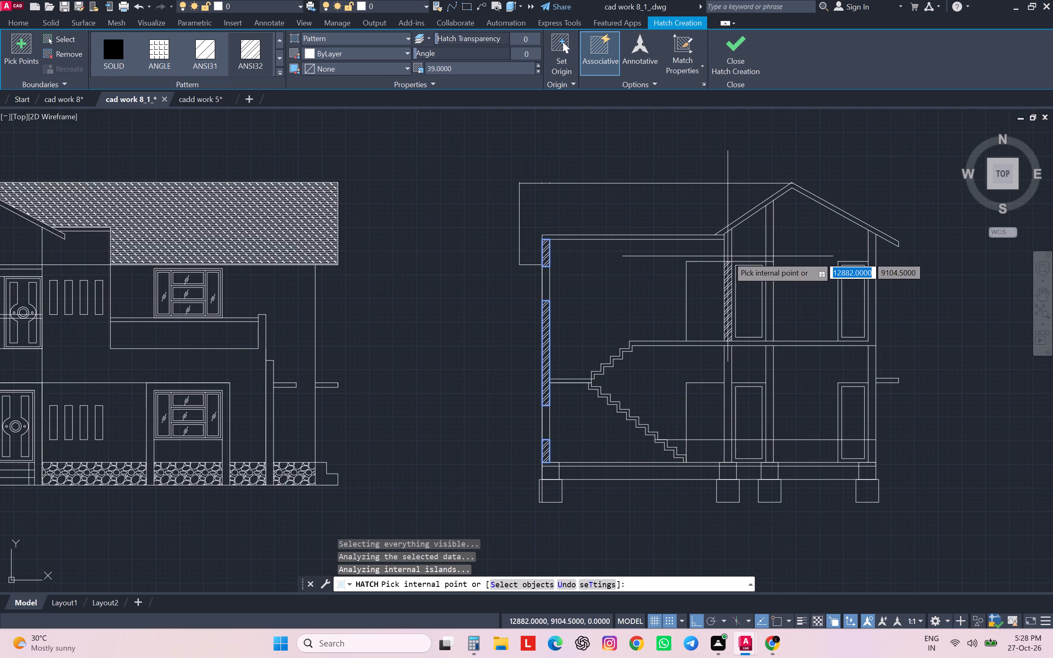
left_click(729, 251)
left_click(769, 251)
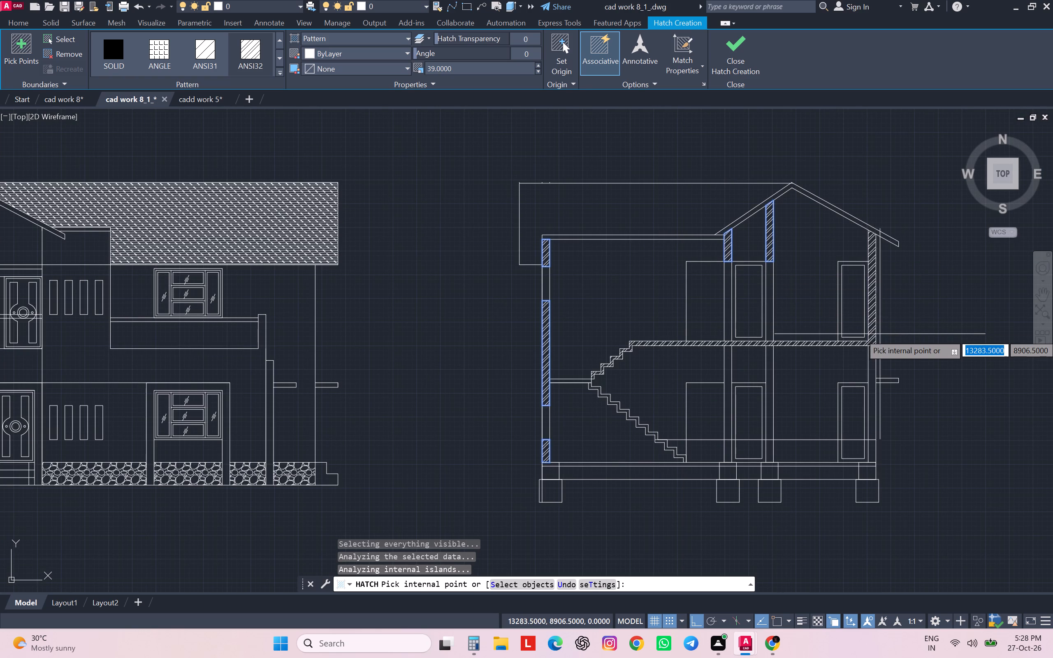
scroll(880, 334, "up", 3)
key("Escape")
key("Escape")
key("Escape")
key("Escape")
key("Escape")
key("Escape")
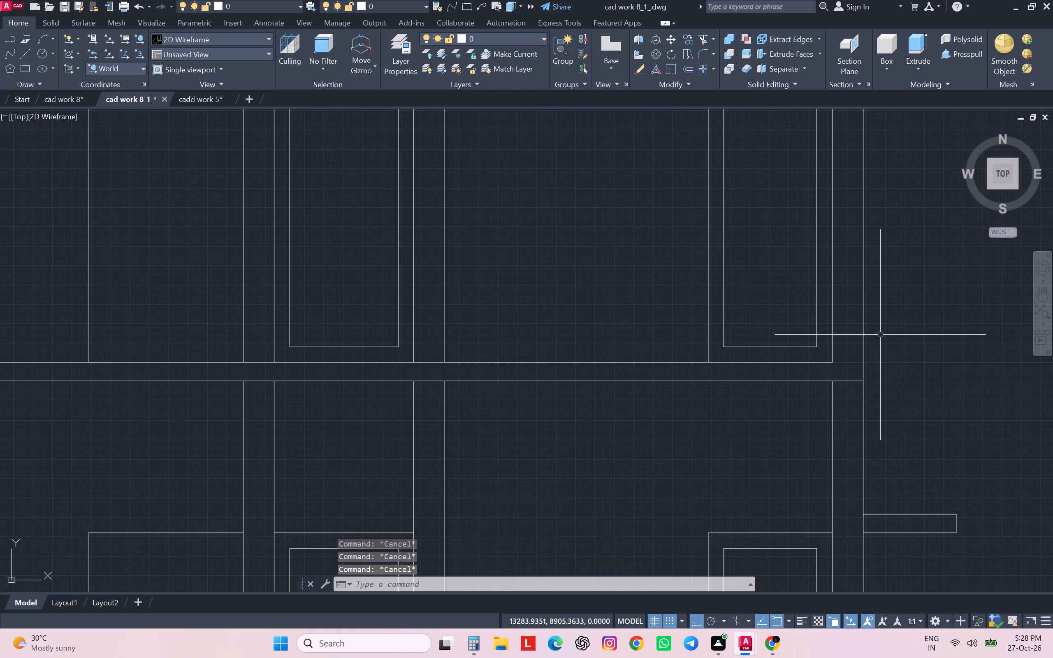
Extend the inner face line of the outer wall farthest from the stairs down through the first-floor slab.
type("EX")
key("space")
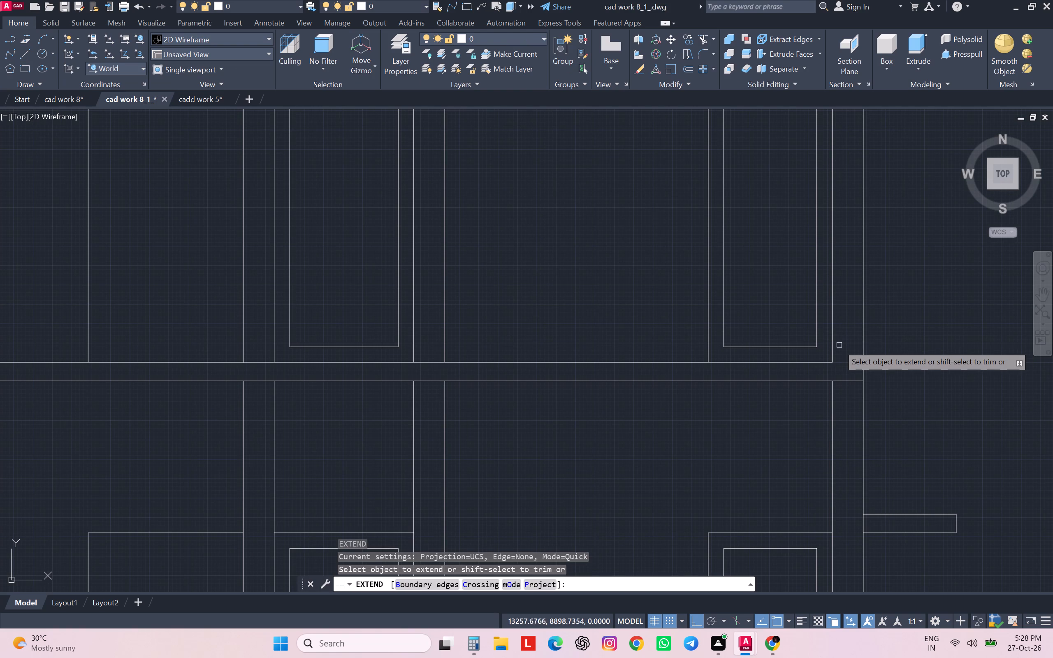
left_click(833, 346)
key("Escape")
key("Escape")
key("Escape")
key("Escape")
key("Escape")
key("Escape")
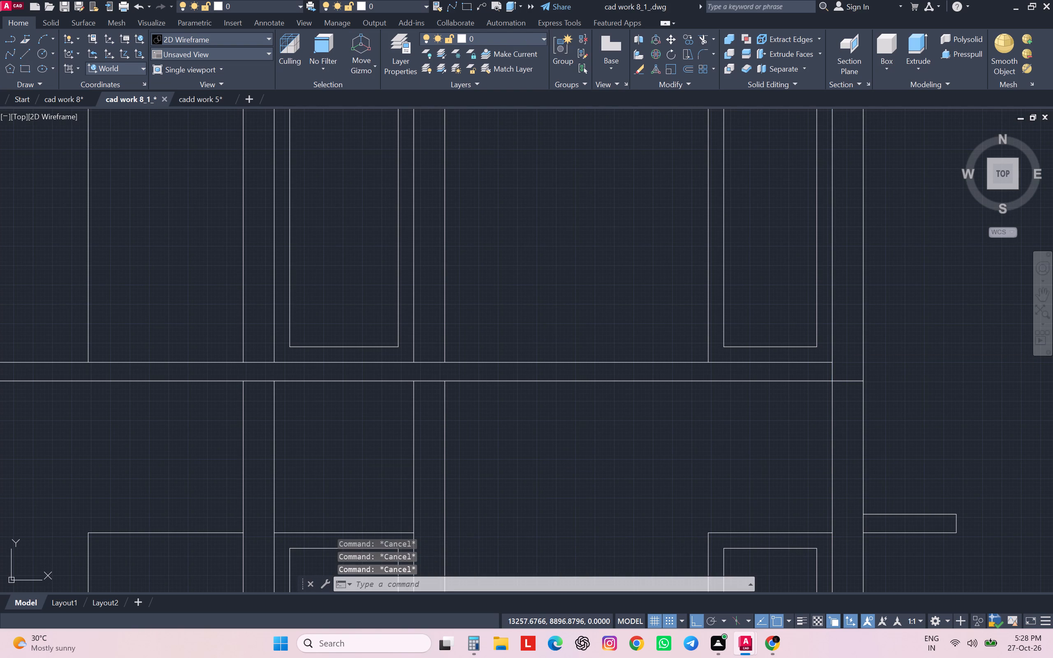
key("Escape")
key("w")
key("Escape")
key("Escape")
key("Escape")
Hatch the upper-storey part of the outer wall farthest from the stairs with the ANSI32 pattern, from roof to first-floor slab underside.
type("HA")
key("space")
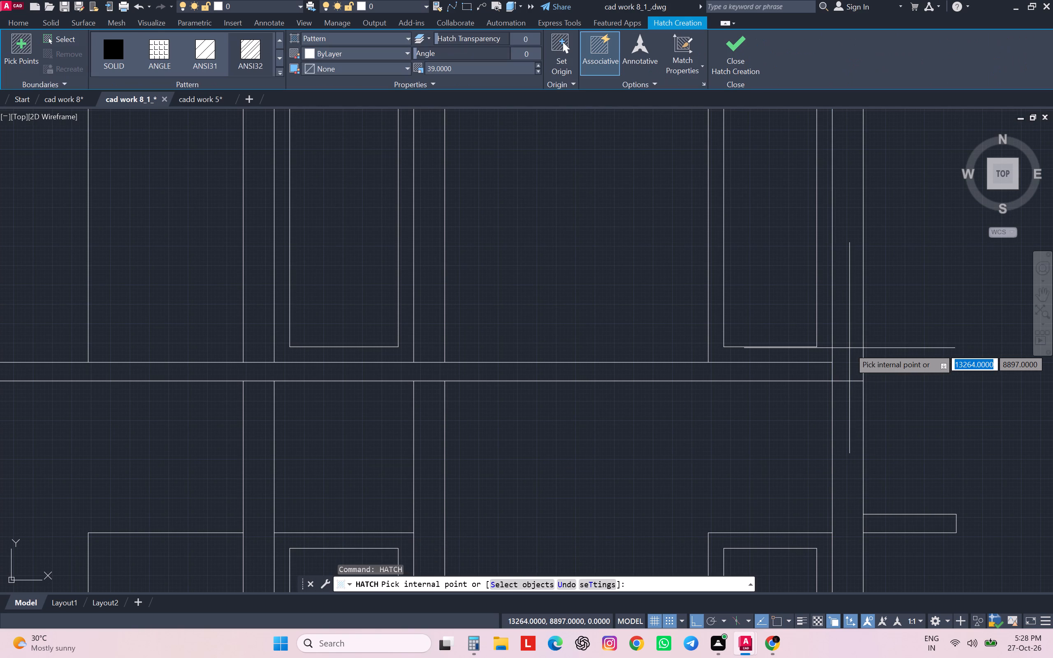
scroll(849, 348, "down", 2)
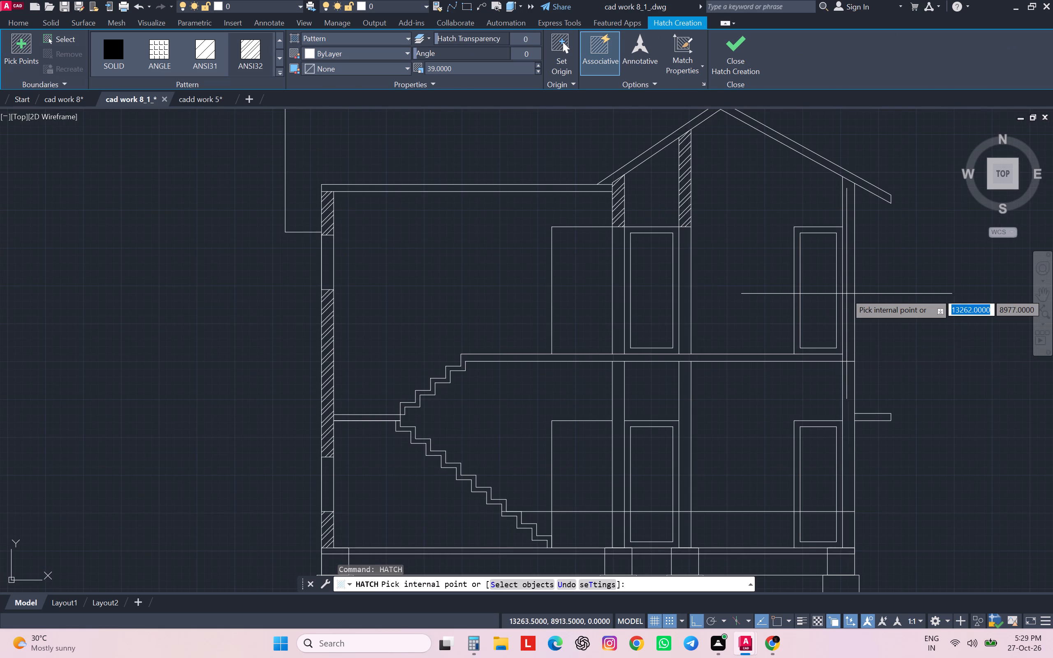
left_click(846, 293)
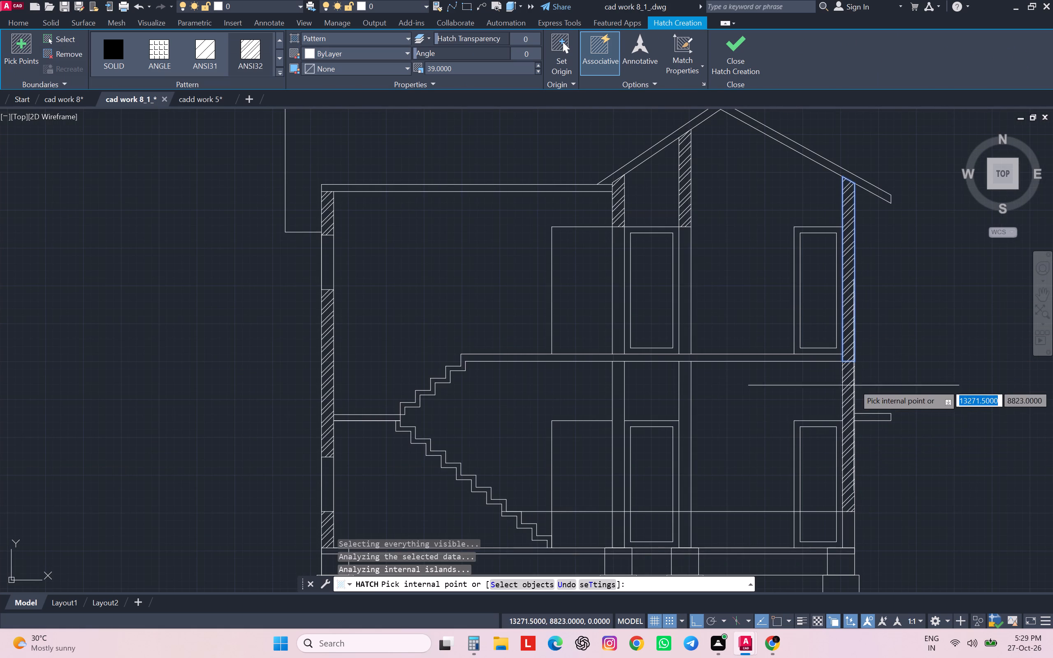
middle_click_drag(854, 380, 828, 288)
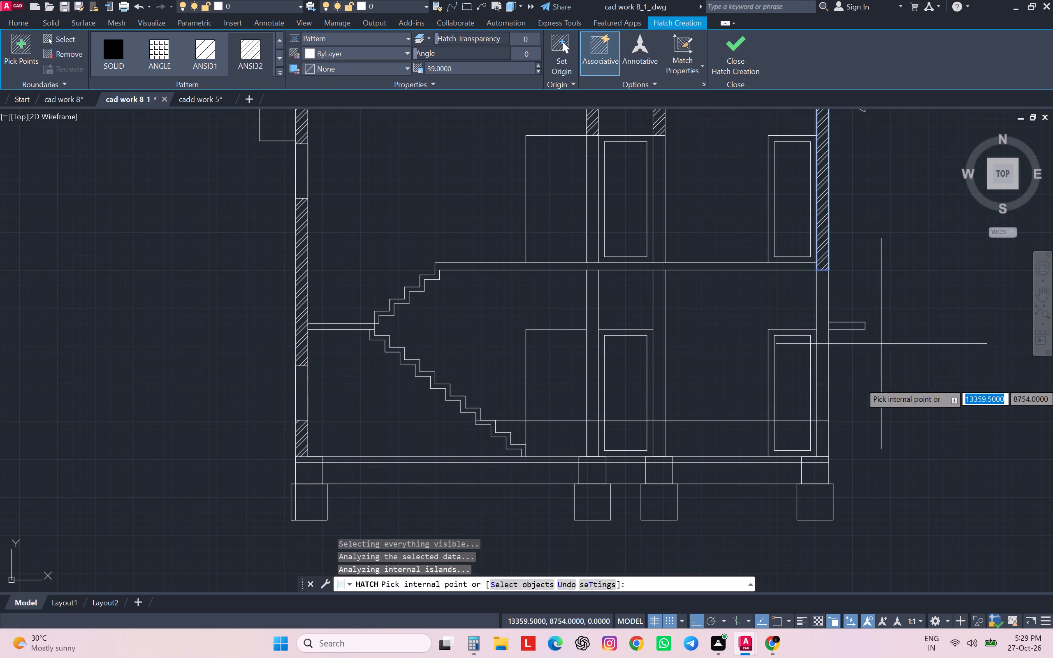
key("Escape")
key("Escape")
key("Escape")
key("Escape")
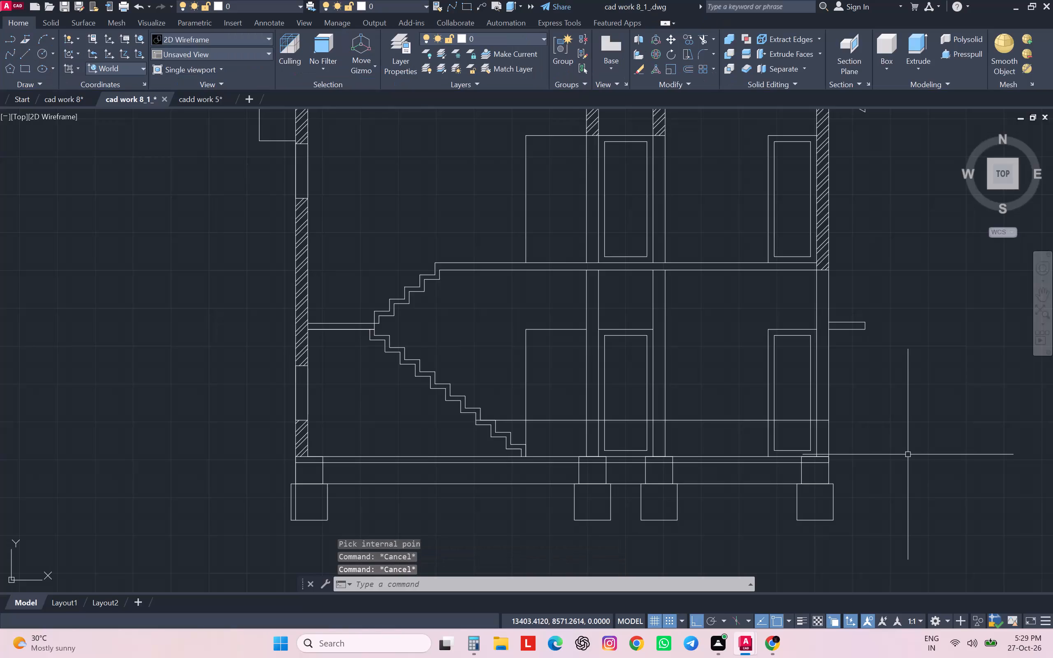
Delete the horizontal line crossing the ground storey above floor level, from the lower stair flight to the far outer wall.
scroll(902, 440, "down", 4)
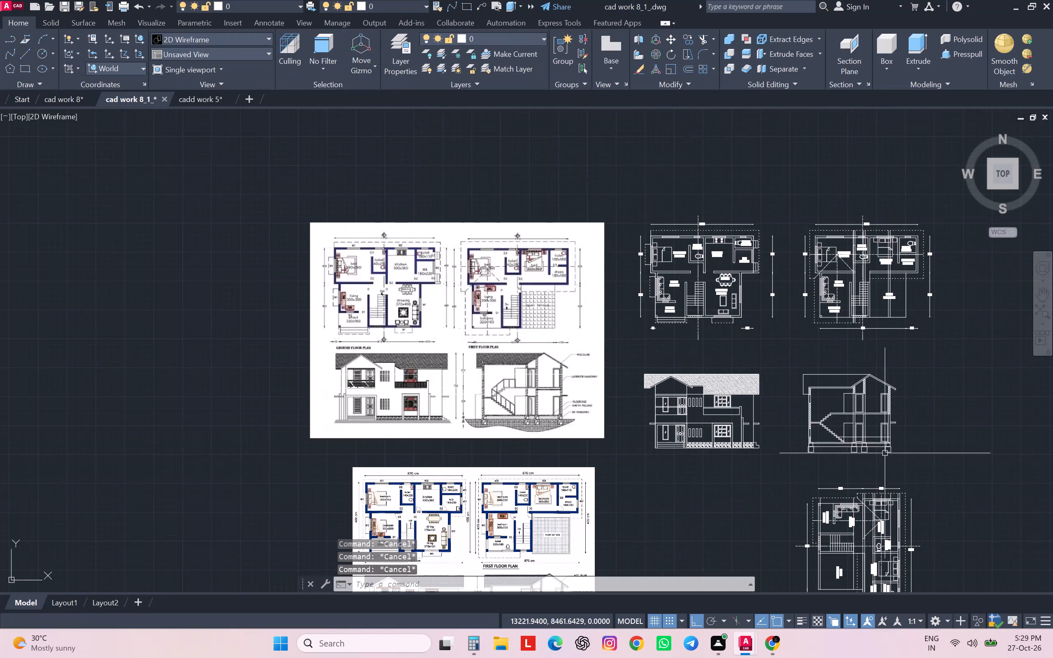
left_click(871, 437)
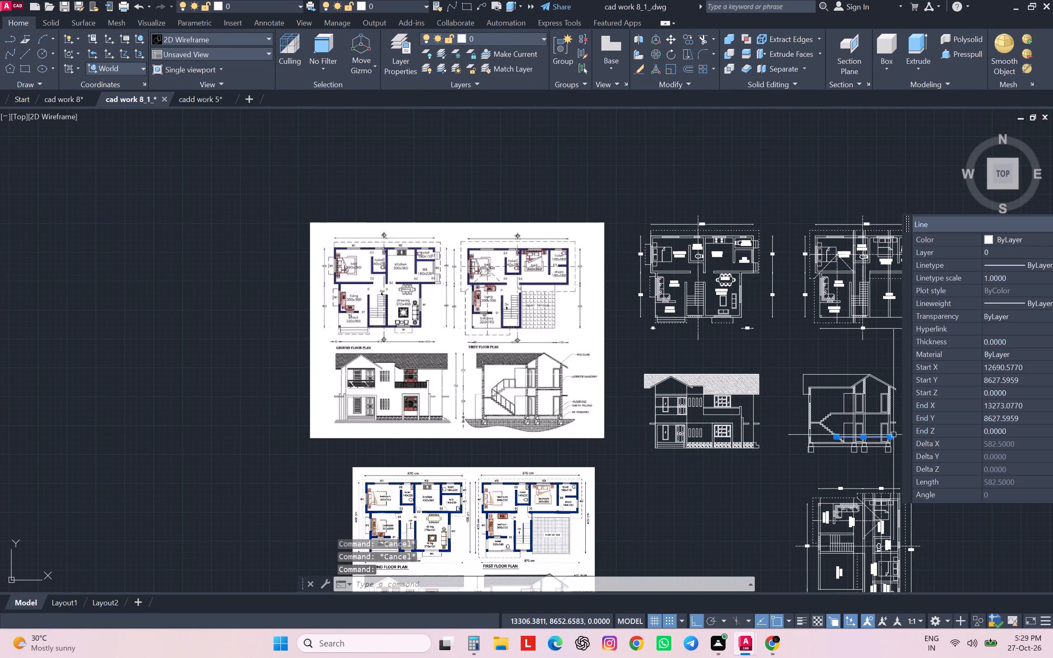
key("Delete")
Hatch the ground-storey parts of the far outer wall and the two inner walls with the same ANSI32 pattern.
scroll(893, 437, "up", 1)
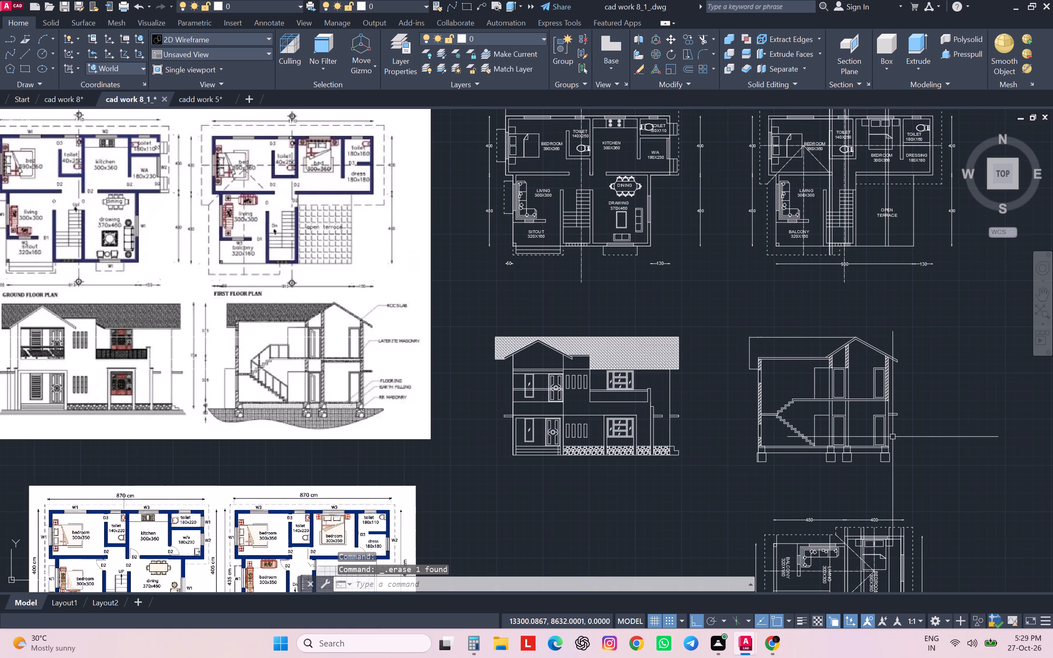
type("HA")
key("space")
scroll(879, 436, "up", 2)
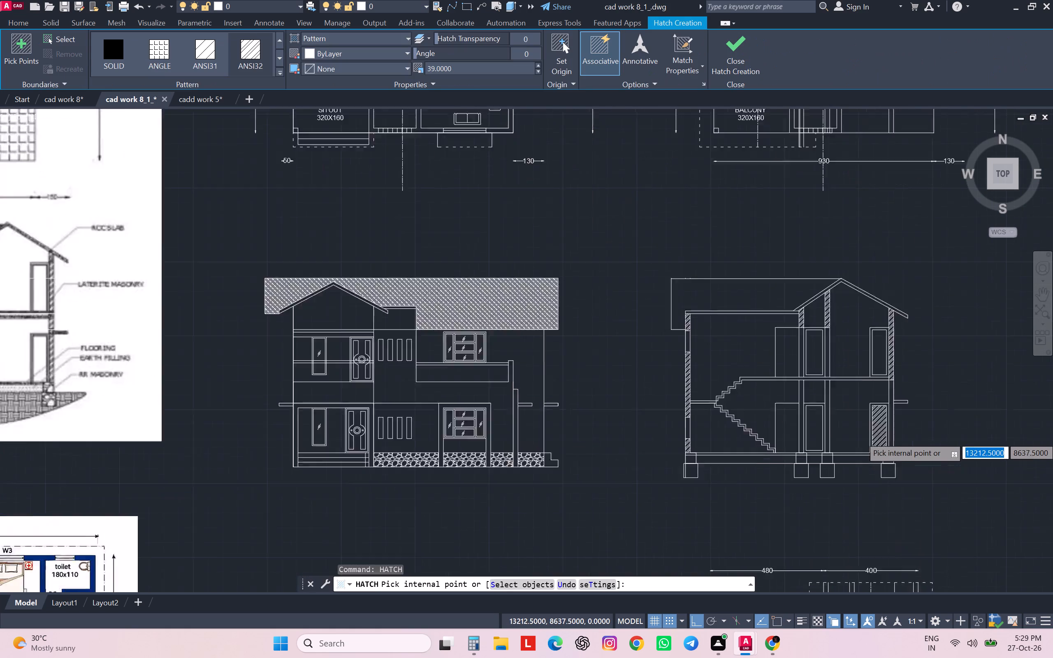
left_click(899, 433)
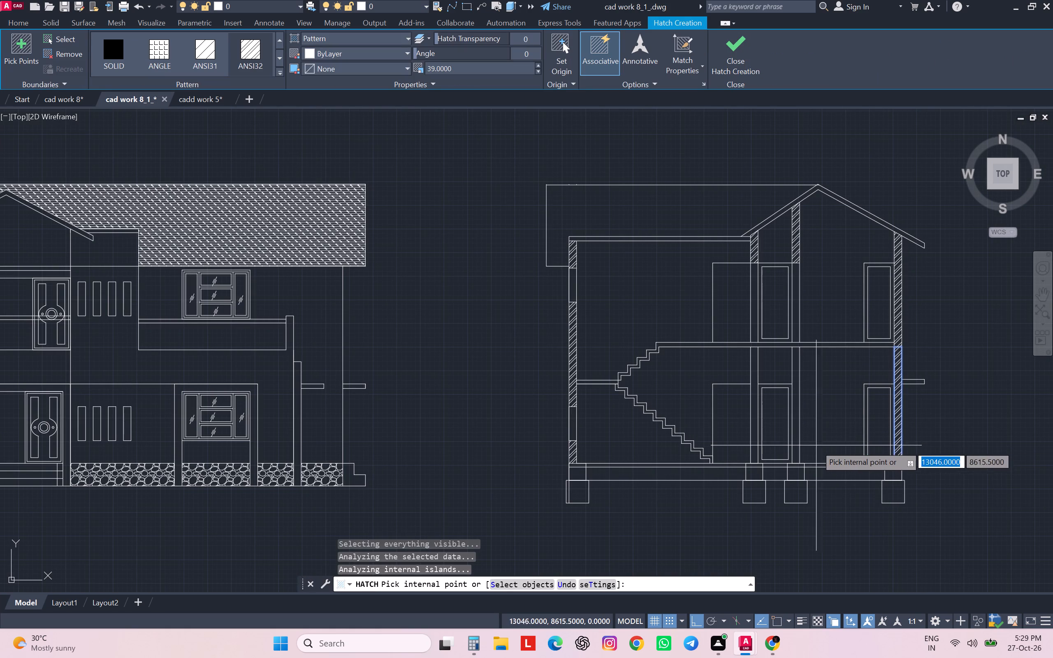
left_click(795, 445)
left_click(754, 453)
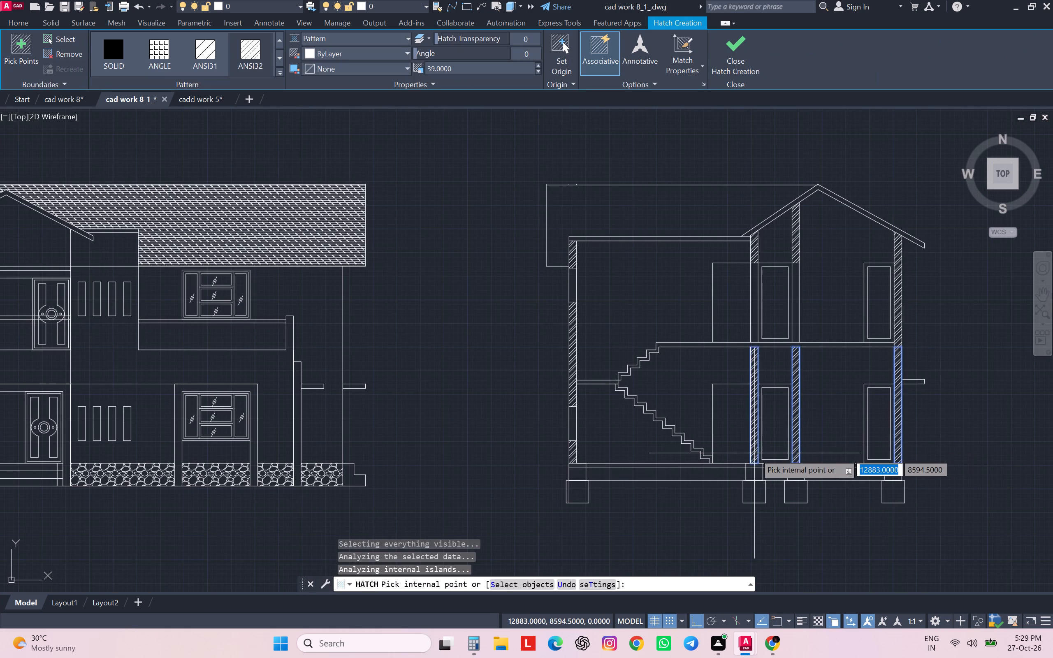
scroll(813, 420, "down", 2)
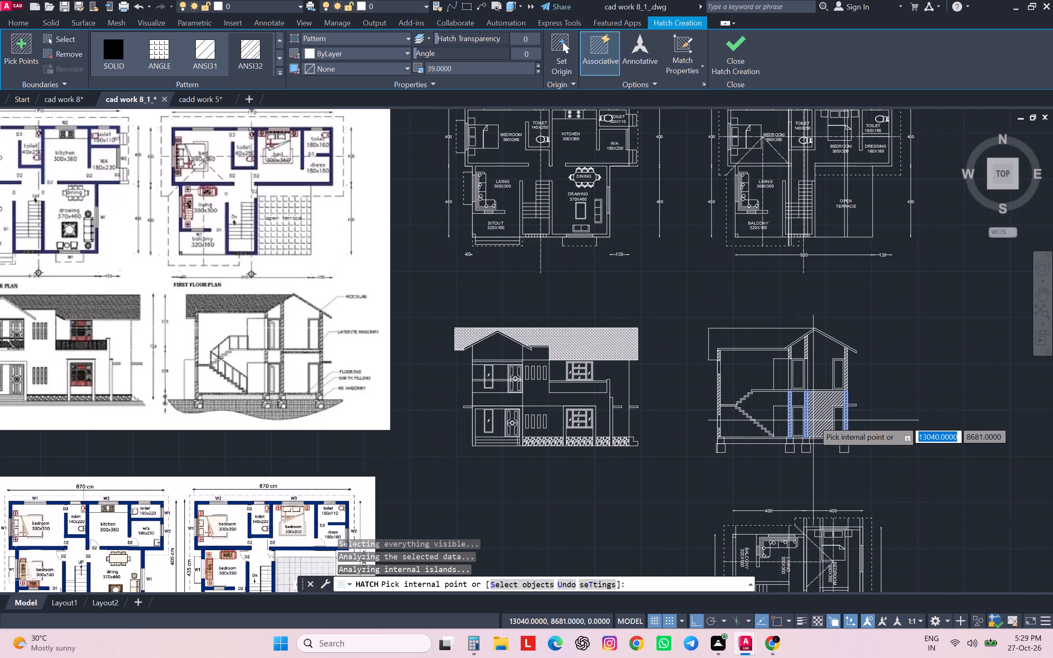
key("Escape")
key("Escape")
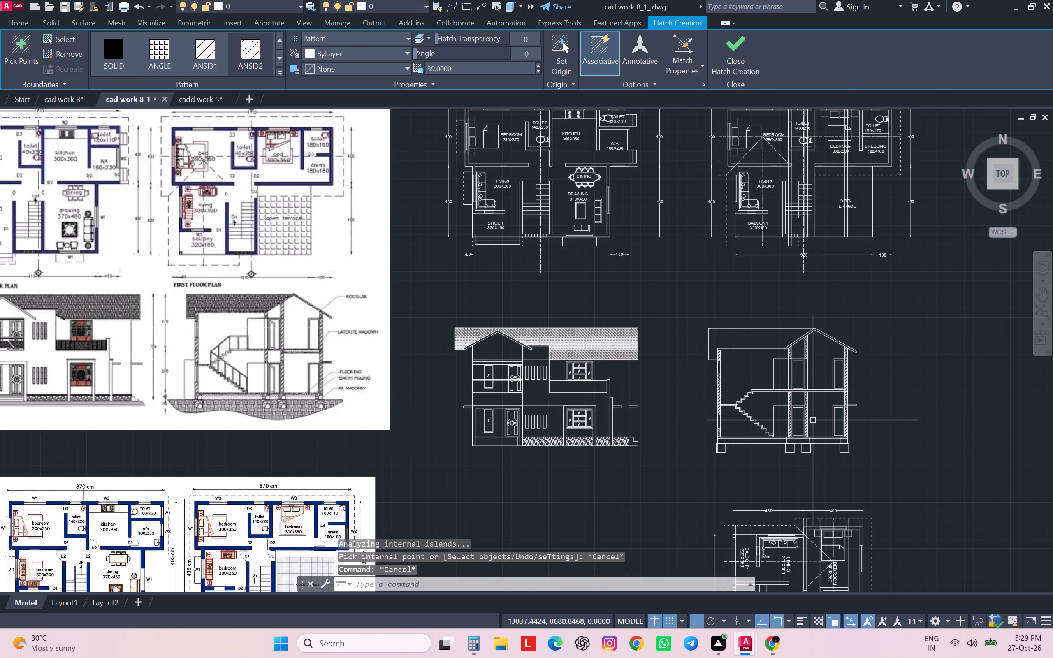
key("Escape")
key("Escape")
key("Escape")
key("Escape")
key("Escape")
Hatch the sloping roof slab with the AR-CONC pattern at scale 20.
key("g")
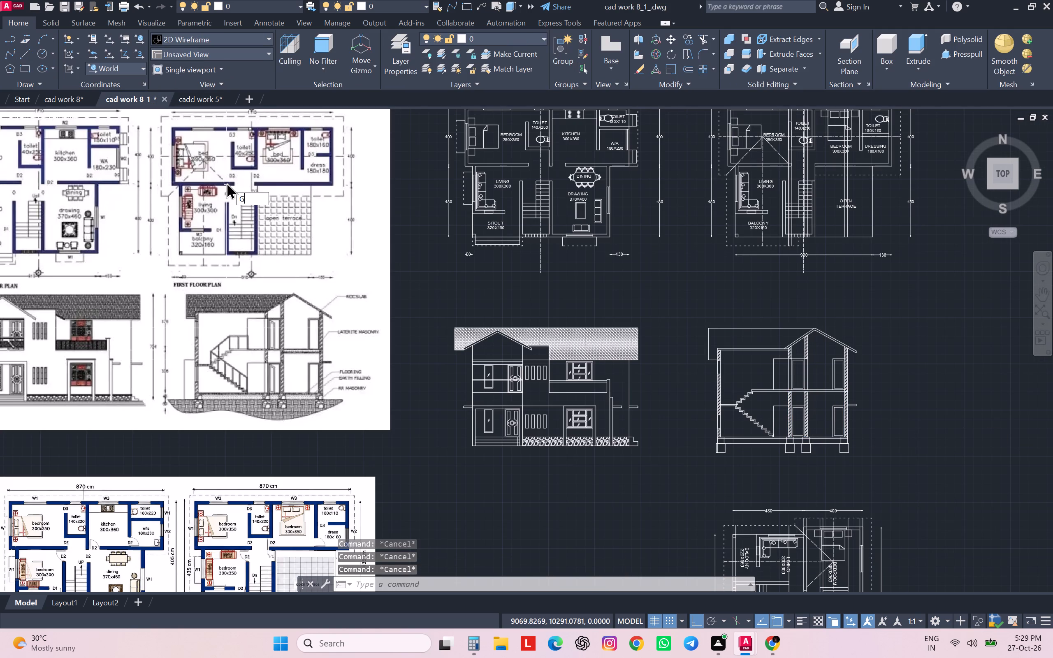
key("BackSpace")
type("HA")
key("Return")
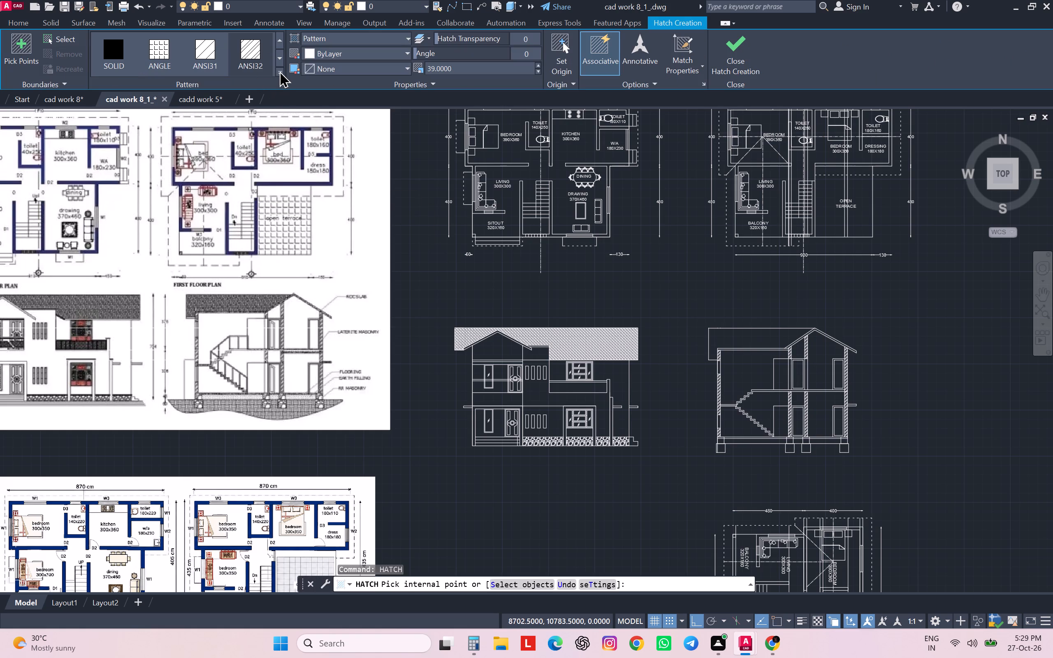
left_click(279, 71)
scroll(206, 115, "up", 2)
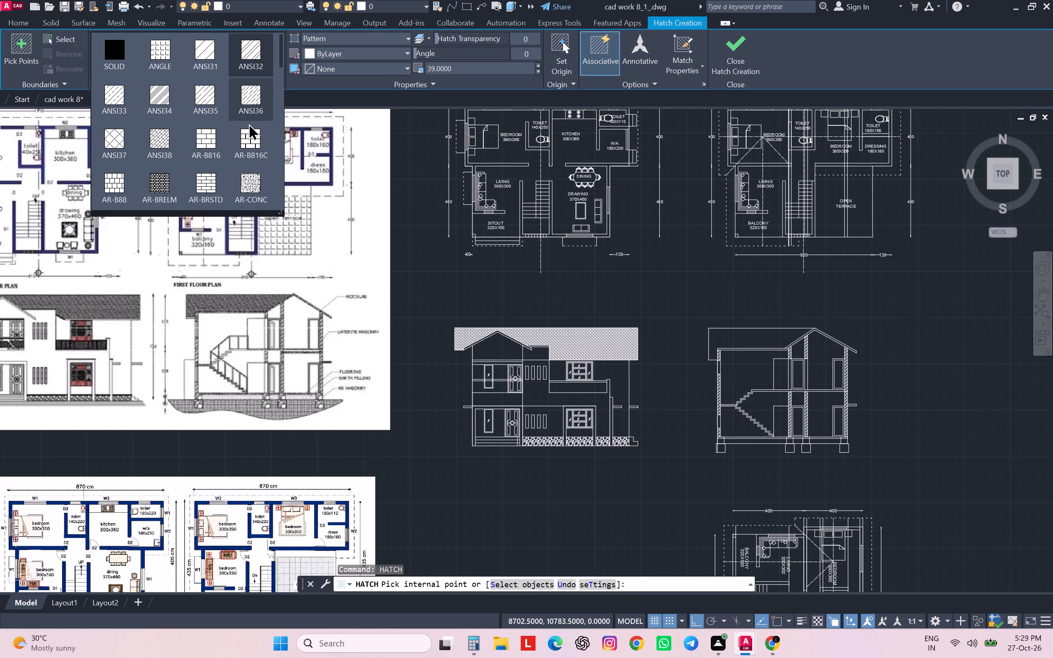
left_click(256, 188)
scroll(805, 328, "up", 3)
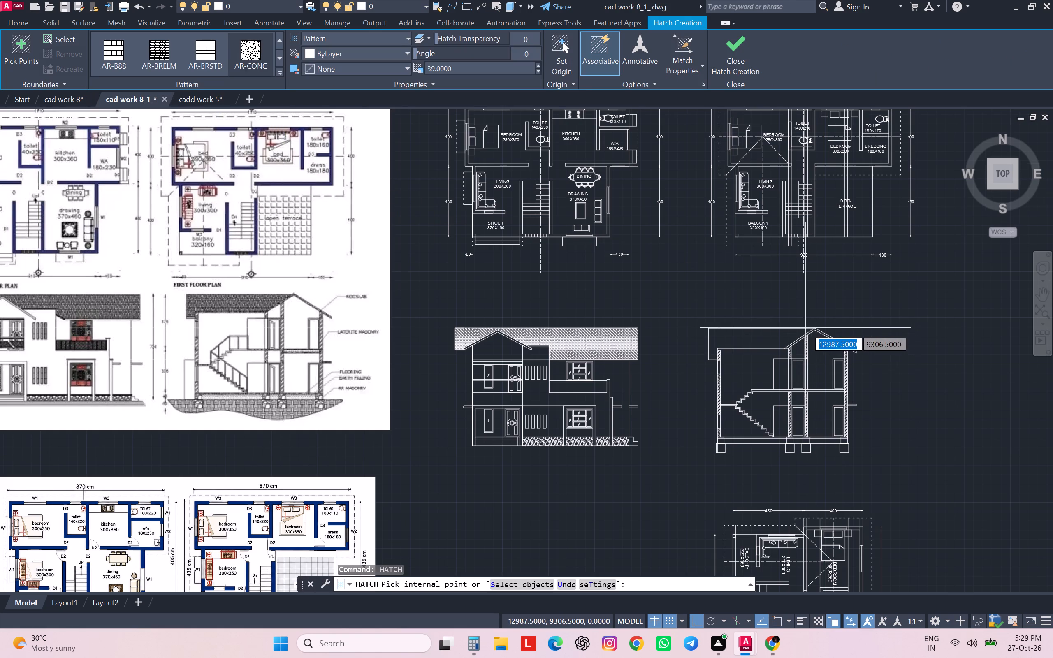
scroll(805, 328, "up", 2)
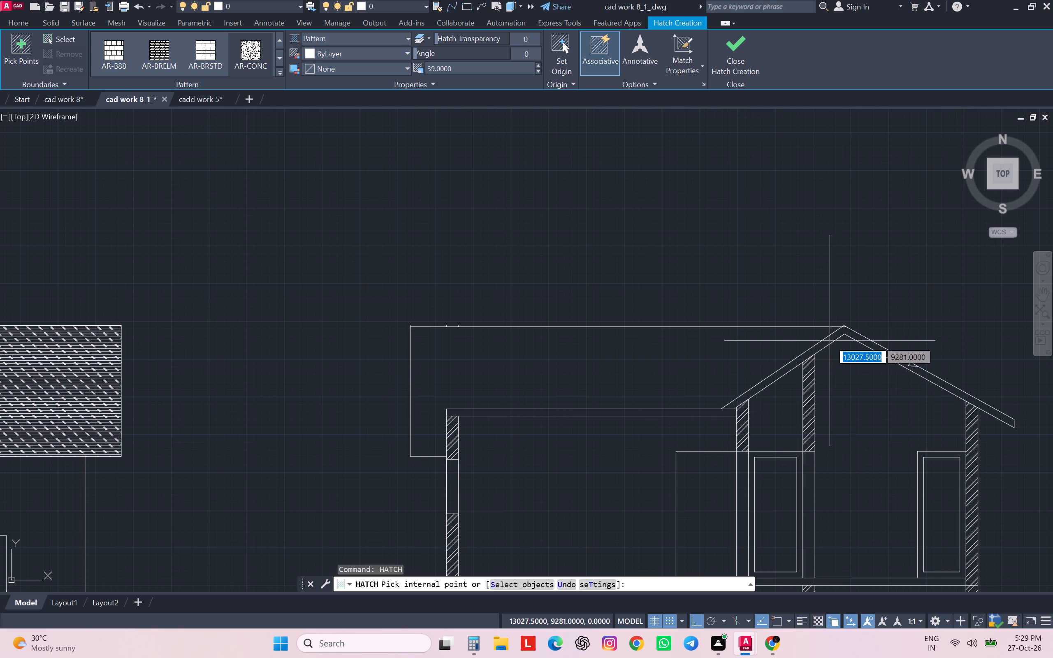
left_click(830, 341)
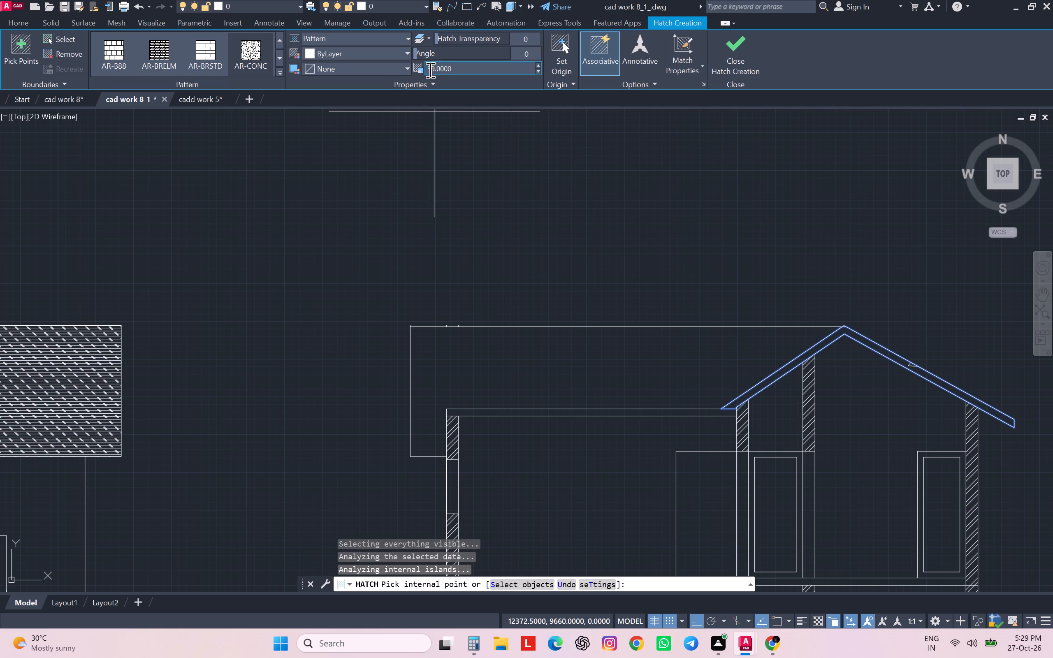
left_click_drag(460, 72, 415, 86)
type("20")
key("Return")
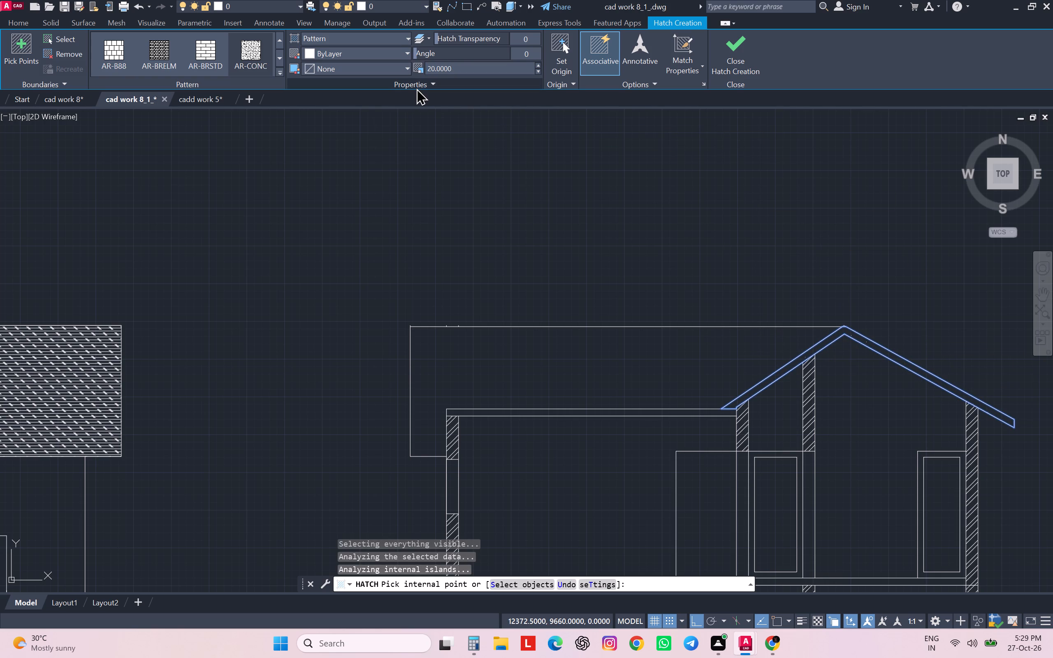
left_click(519, 164)
key("Escape")
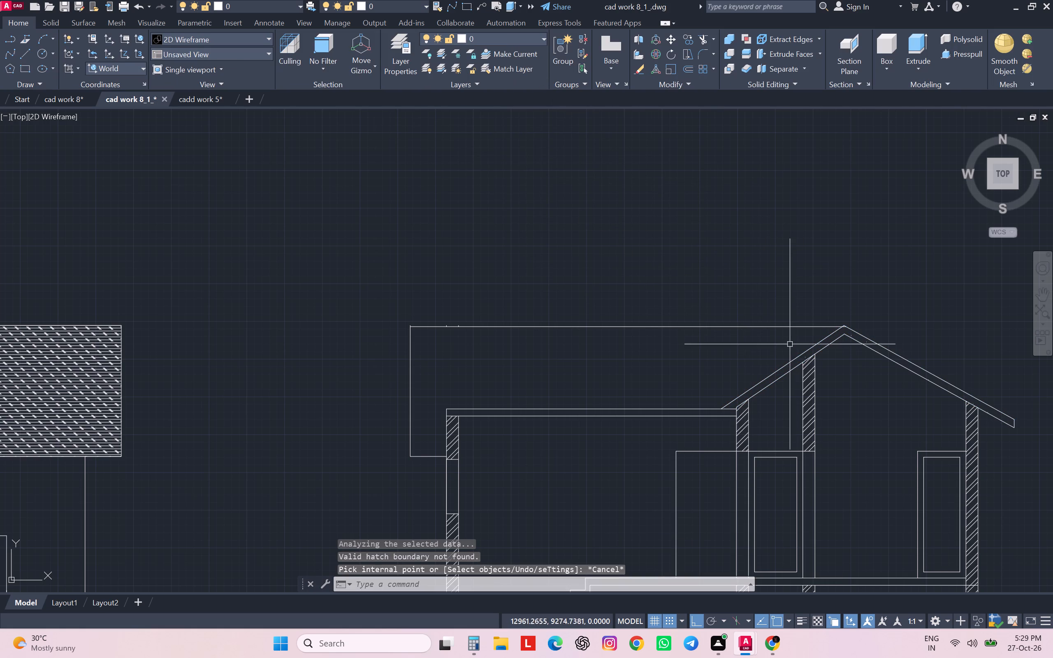
Hatch the sloping roof slab again with AR-CONC, trying scale 10 and settling on scale 5.
key("space")
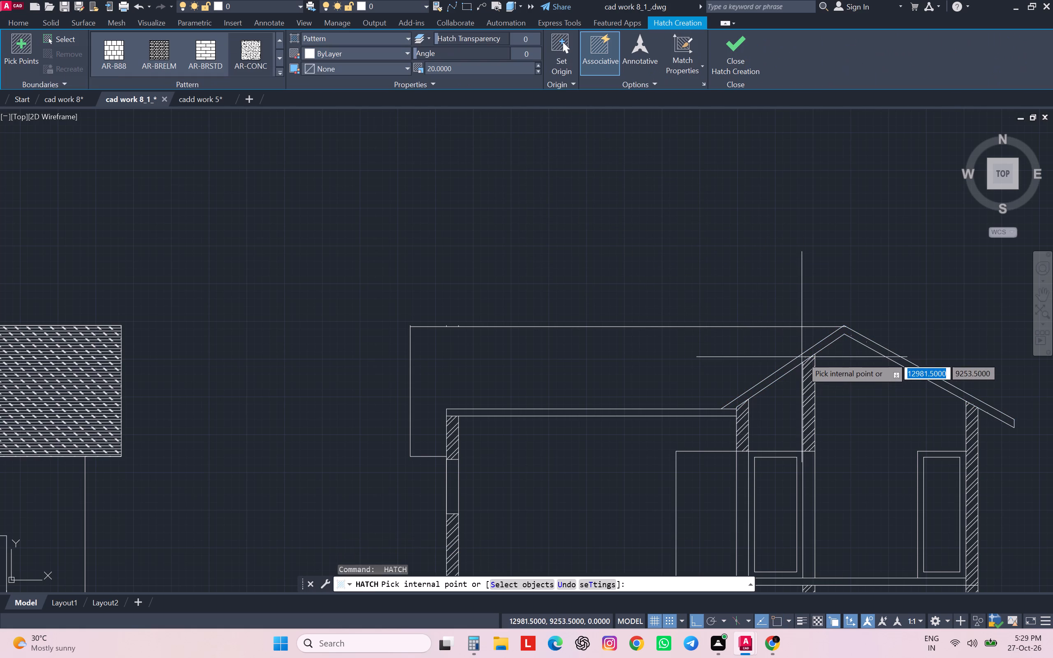
left_click(802, 357)
left_click_drag(473, 73, 424, 73)
type("10")
key("Return")
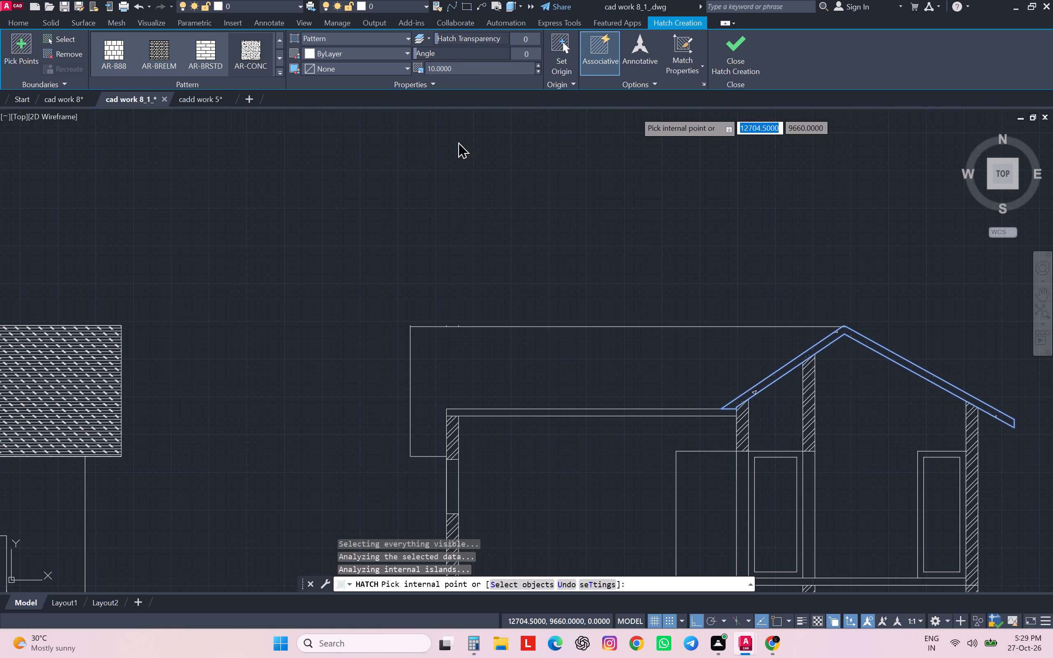
left_click_drag(461, 70, 459, 70)
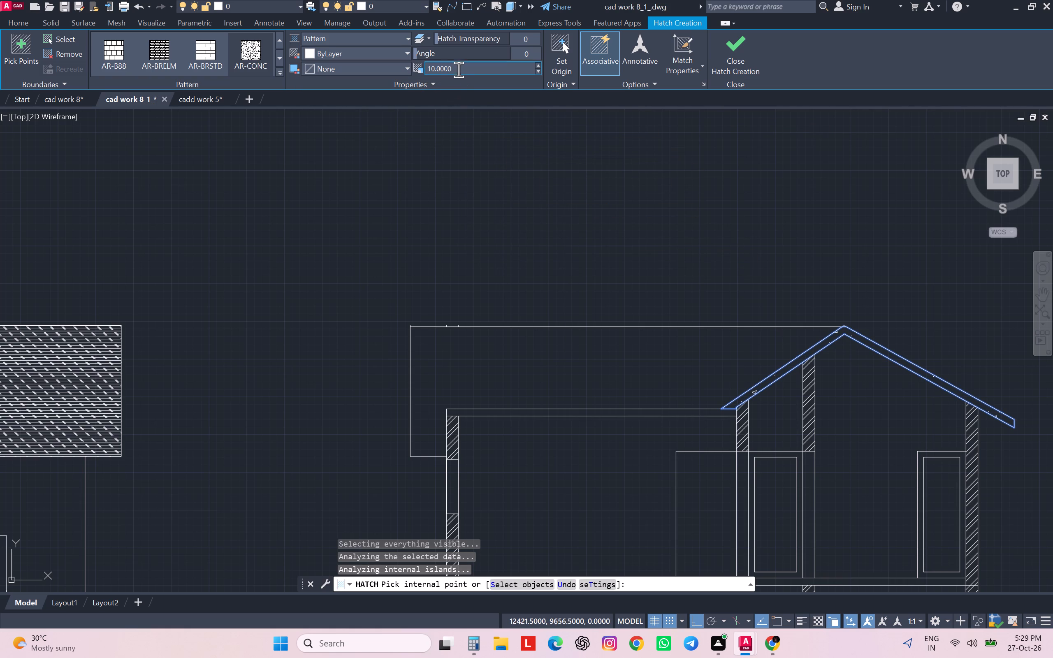
left_click_drag(459, 70, 417, 89)
key("5")
key("Return")
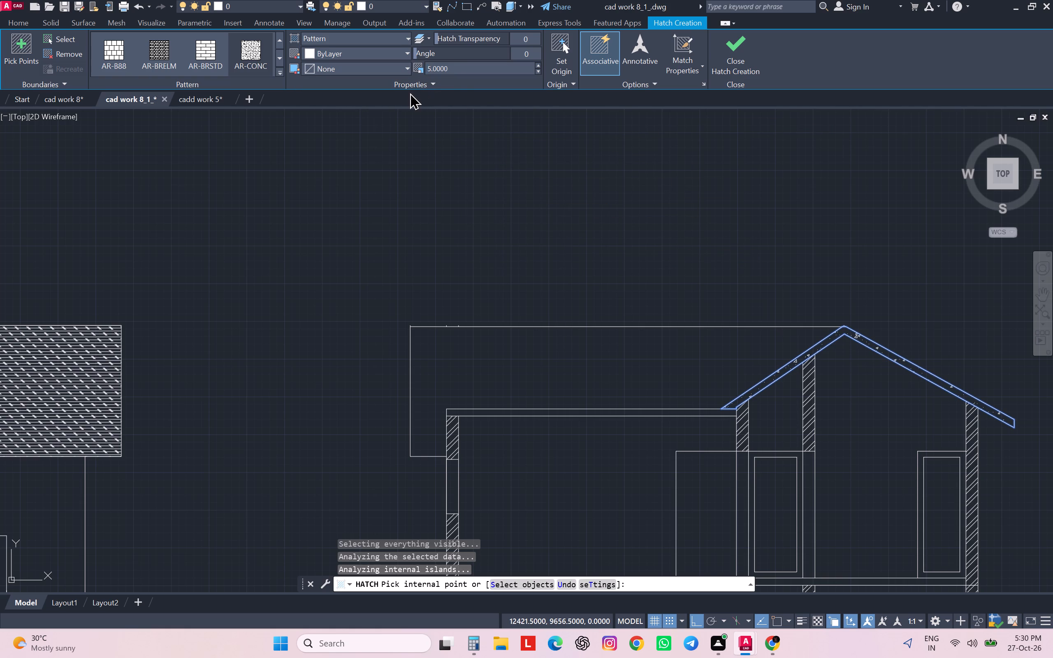
Add the flat roof slab and the first-floor slab with its upper stair flight to the AR-CONC hatch at scale 5.
scroll(603, 134, "down", 3)
scroll(639, 237, "up", 2)
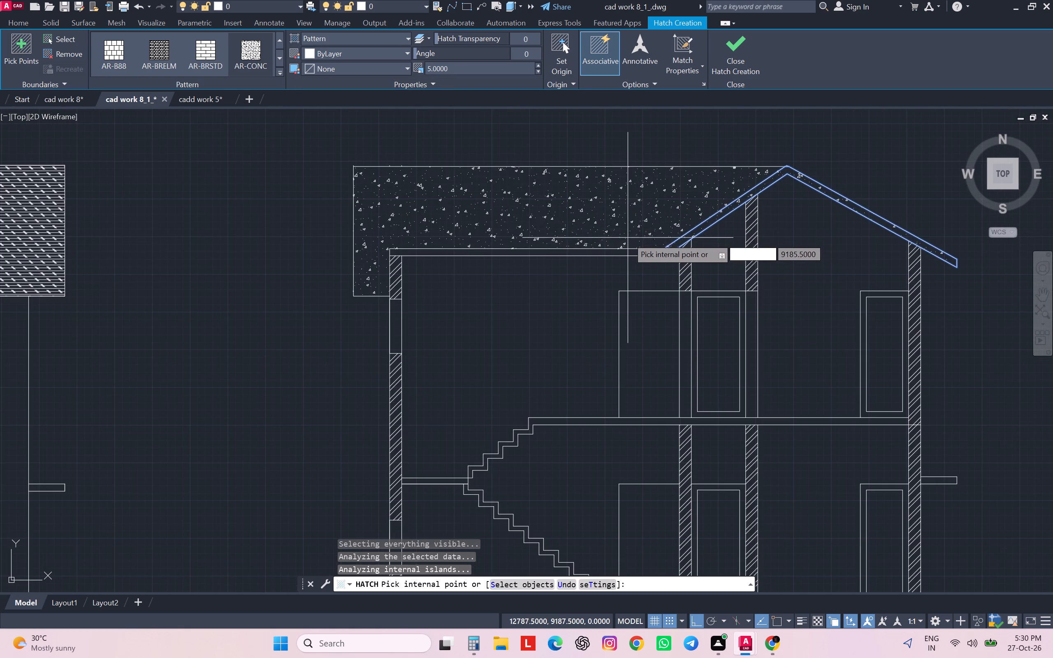
left_click(631, 254)
scroll(633, 232, "down", 1)
scroll(633, 232, "up", 1)
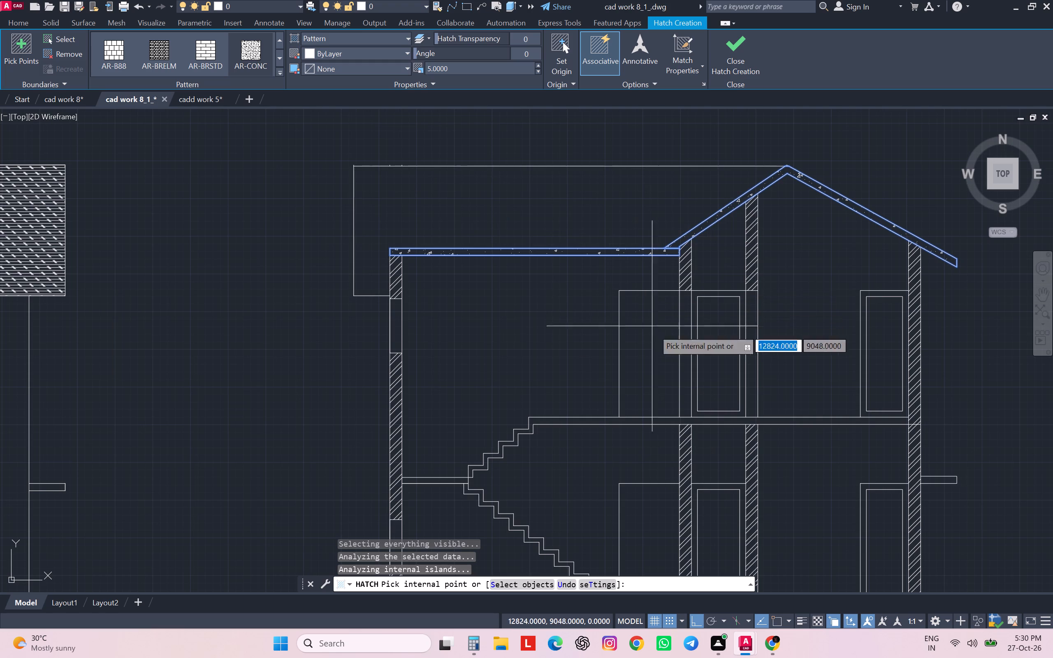
left_click(656, 423)
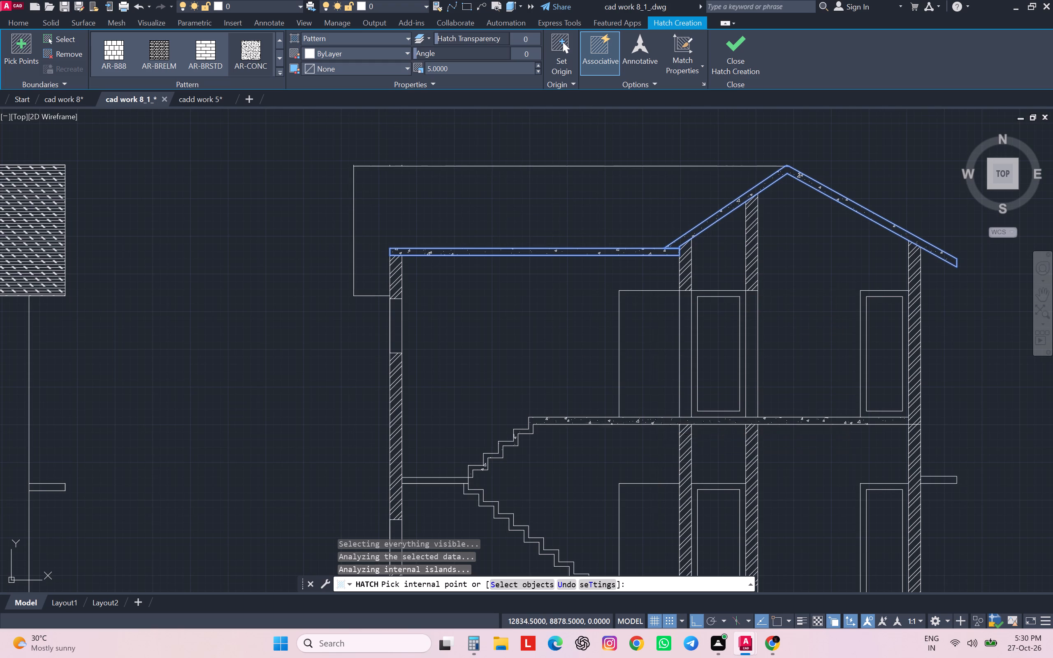
Add the stair's mid-landing slab and lower flight to the AR-CONC hatch.
scroll(639, 354, "down", 1)
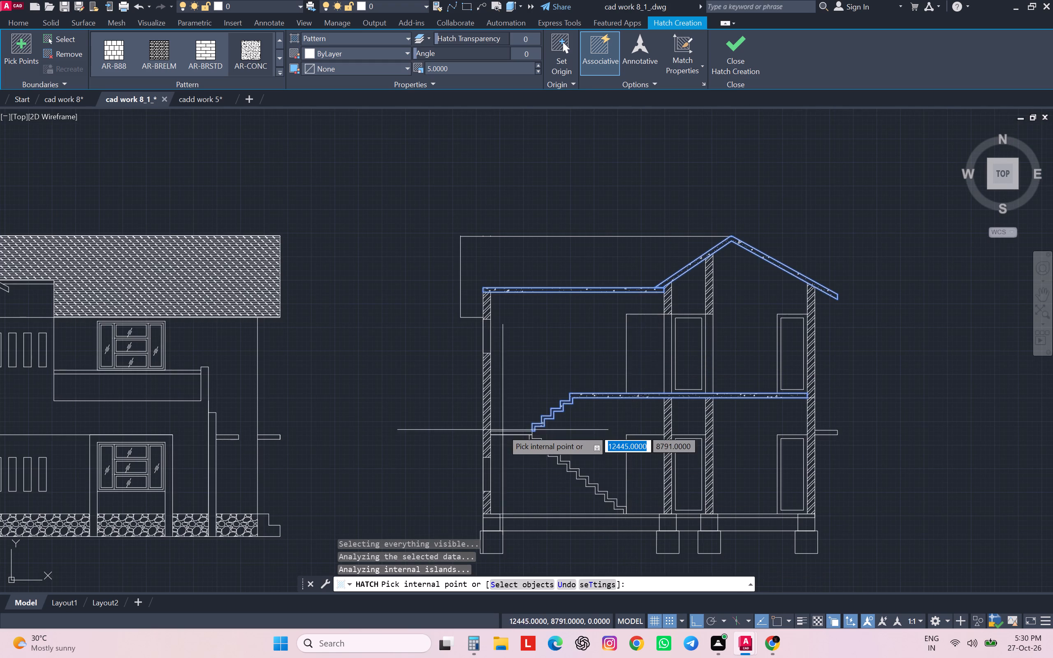
scroll(503, 429, "up", 2)
left_click(525, 443)
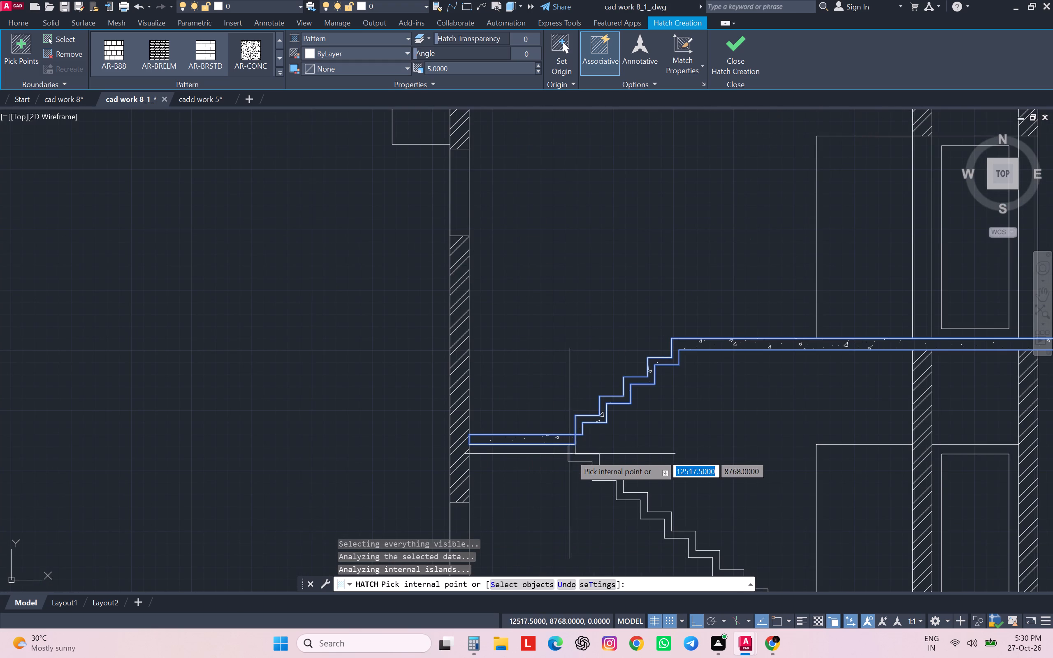
left_click(574, 457)
scroll(545, 353, "down", 2)
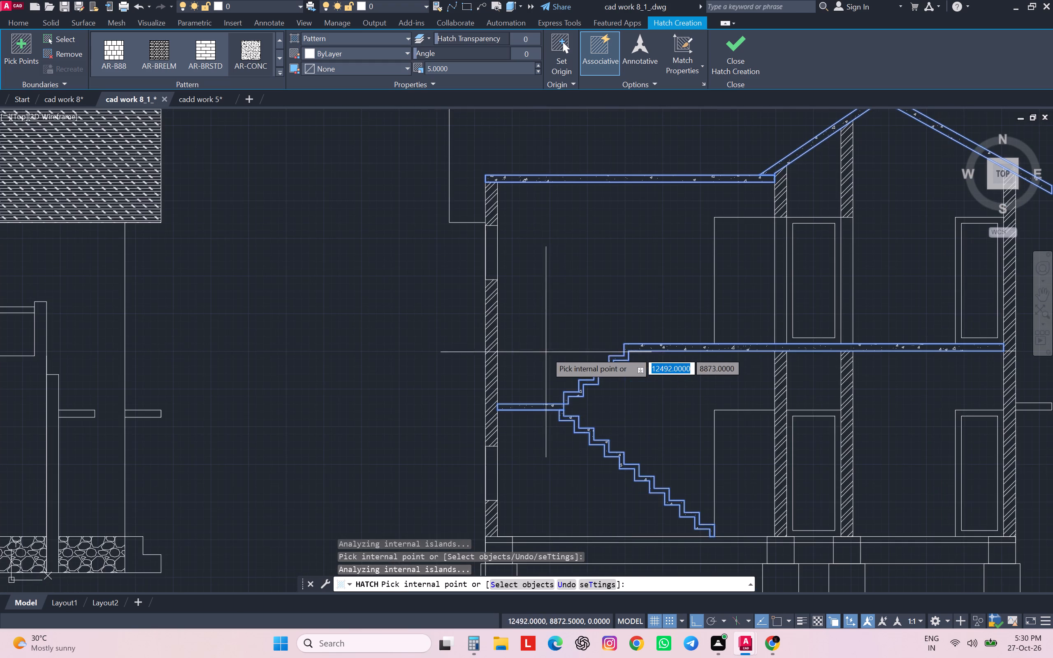
Add the three ground-floor slab strips between the foundation walls to the AR-CONC hatch at scale 5.
scroll(821, 439, "down", 1)
scroll(721, 511, "up", 2)
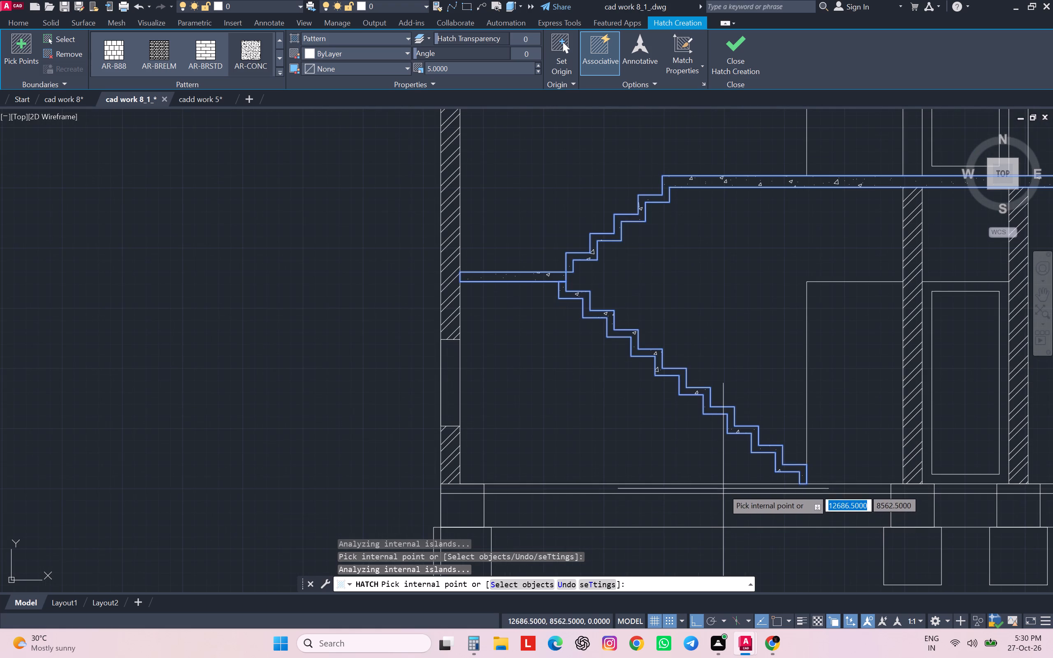
scroll(722, 491, "up", 1)
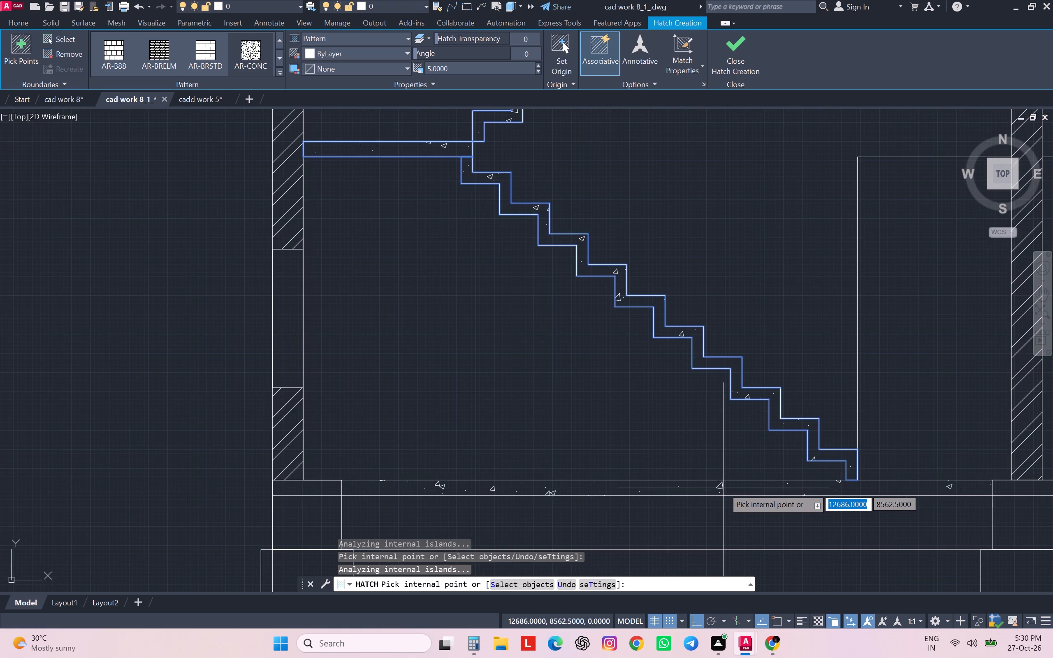
left_click(723, 488)
scroll(642, 427, "down", 2)
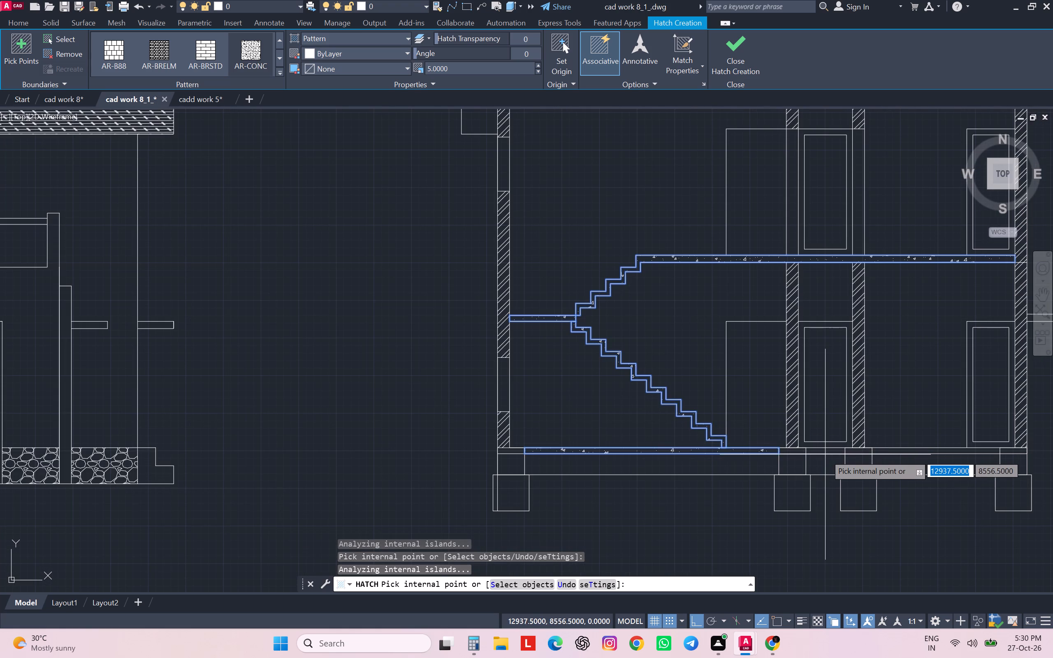
left_click(825, 451)
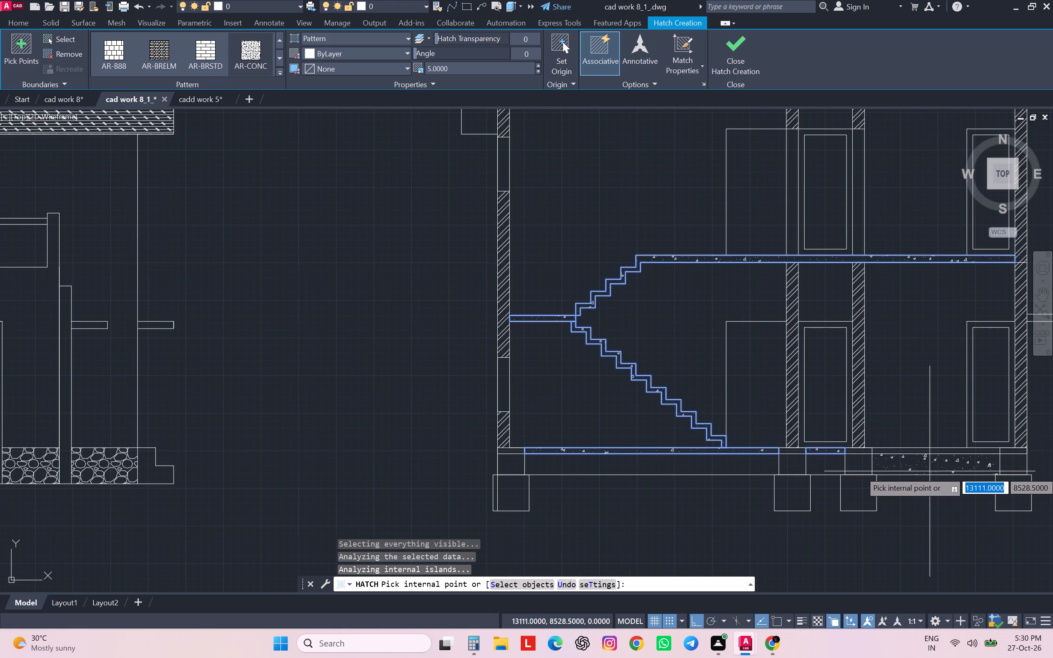
left_click(925, 450)
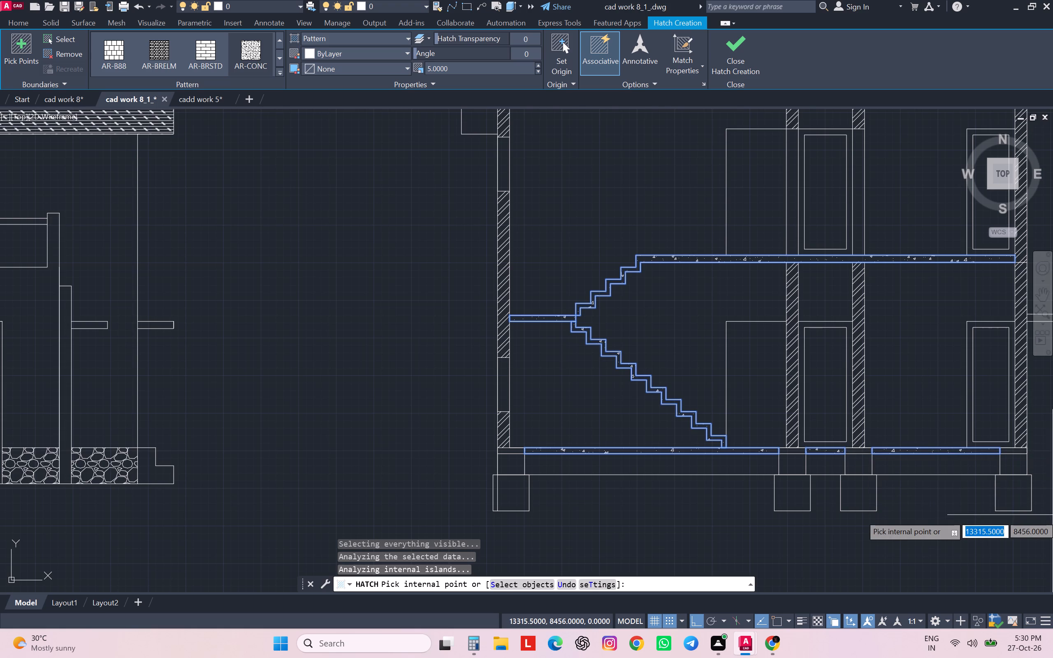
Check the section against the reference drawing and browse the hatch pattern library for another suitable pattern.
scroll(878, 510, "down", 2)
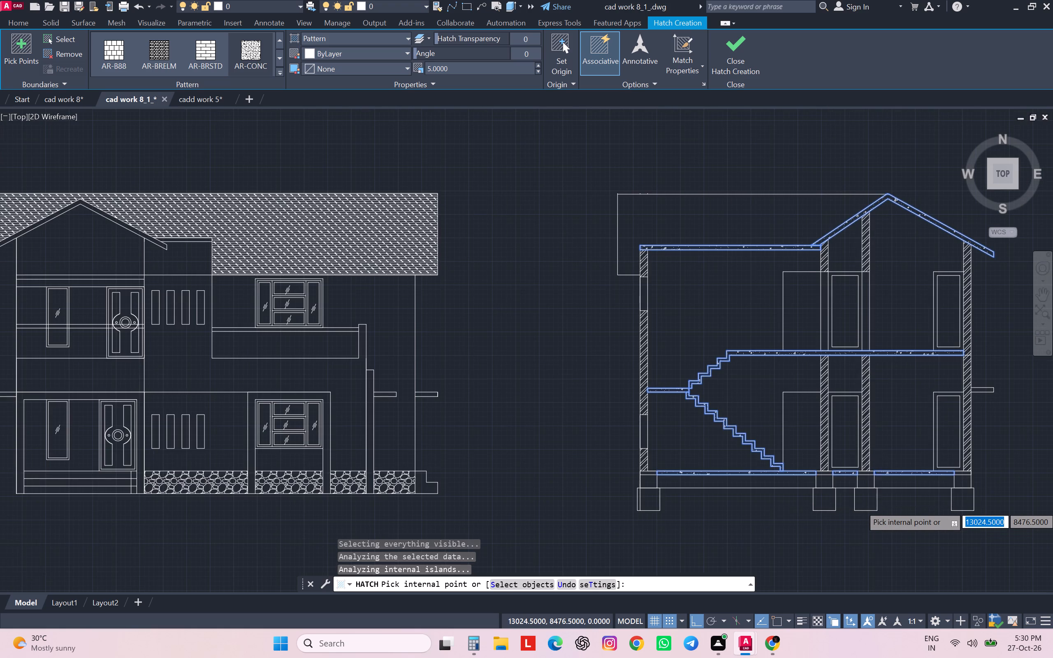
scroll(878, 505, "down", 1)
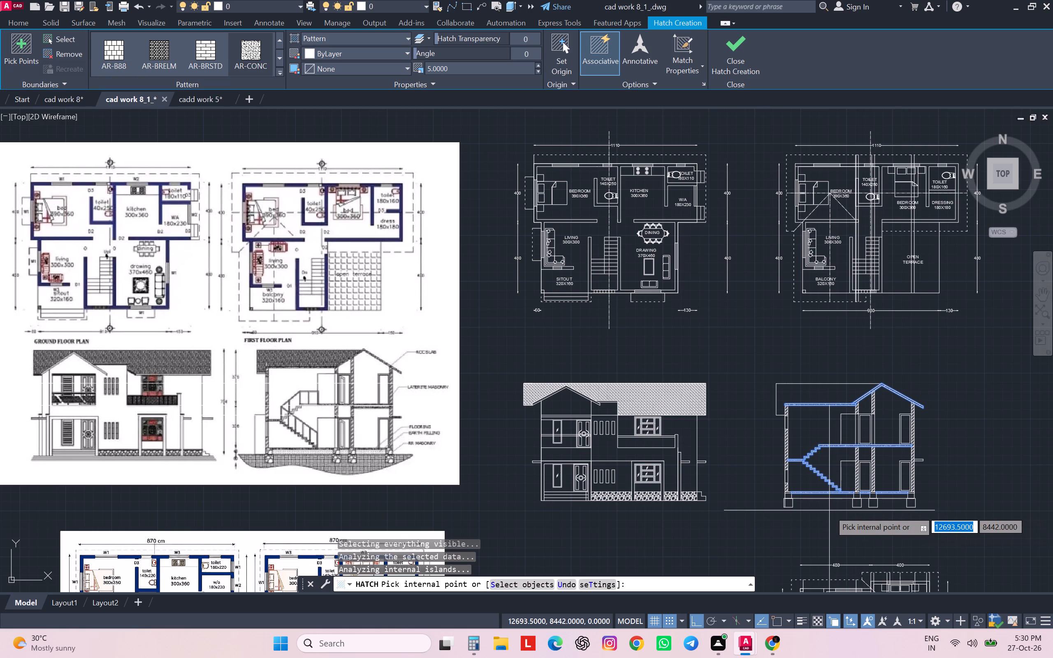
scroll(829, 510, "up", 3)
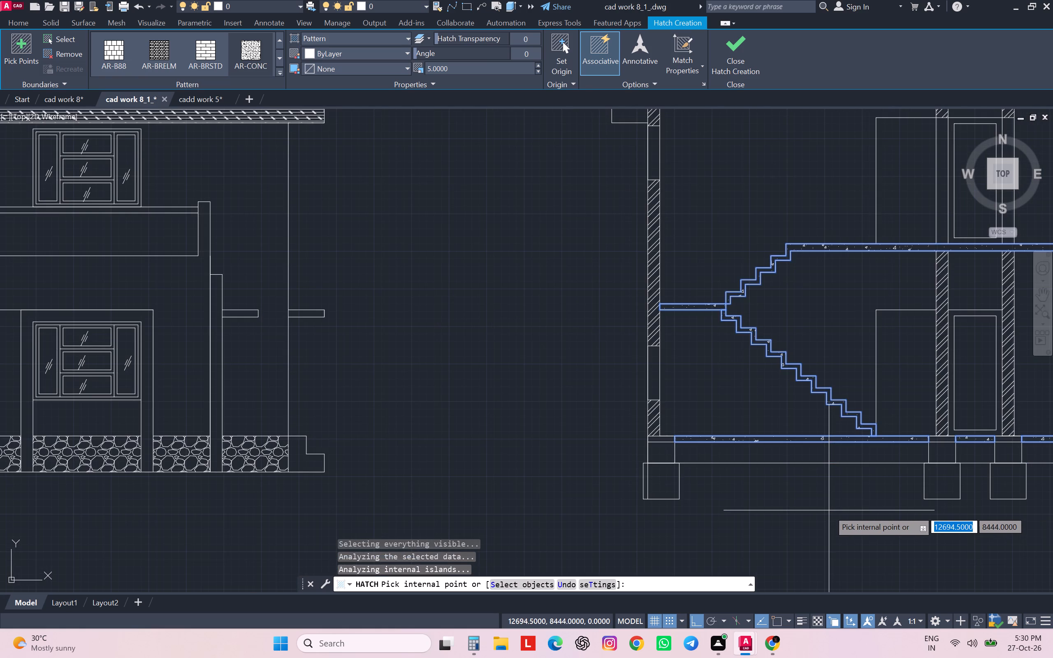
left_click(279, 73)
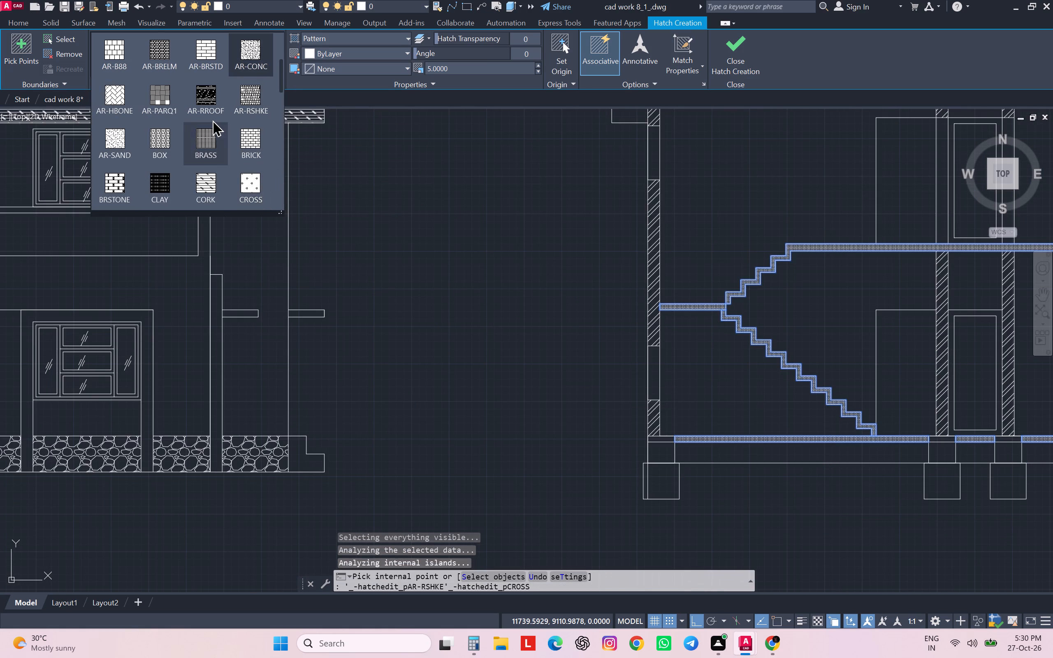
scroll(212, 118, "up", 1)
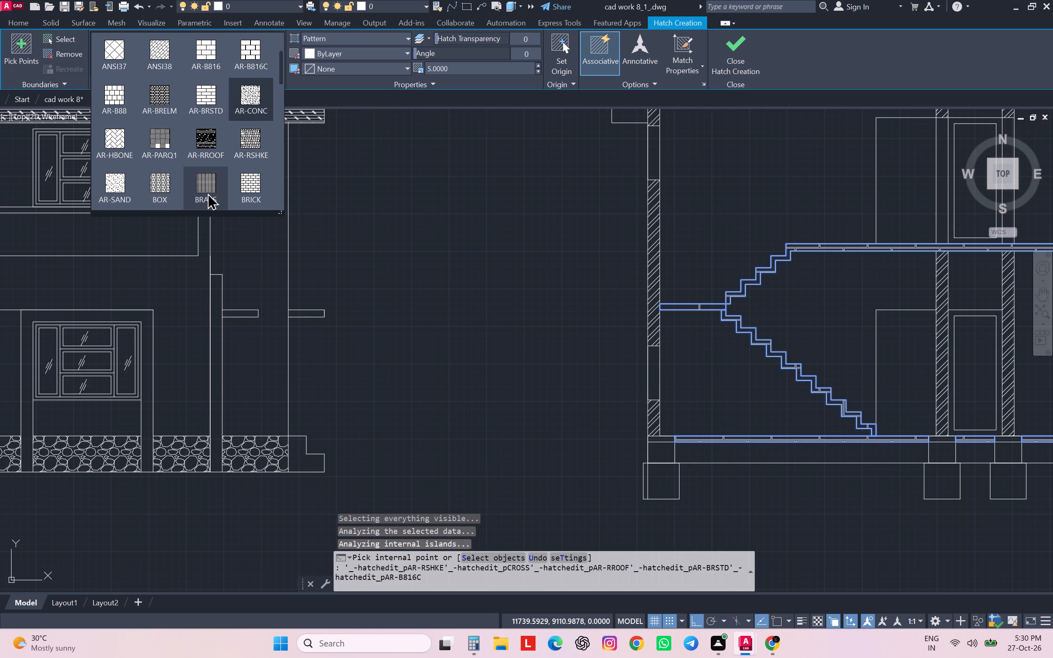
scroll(211, 166, "down", 1)
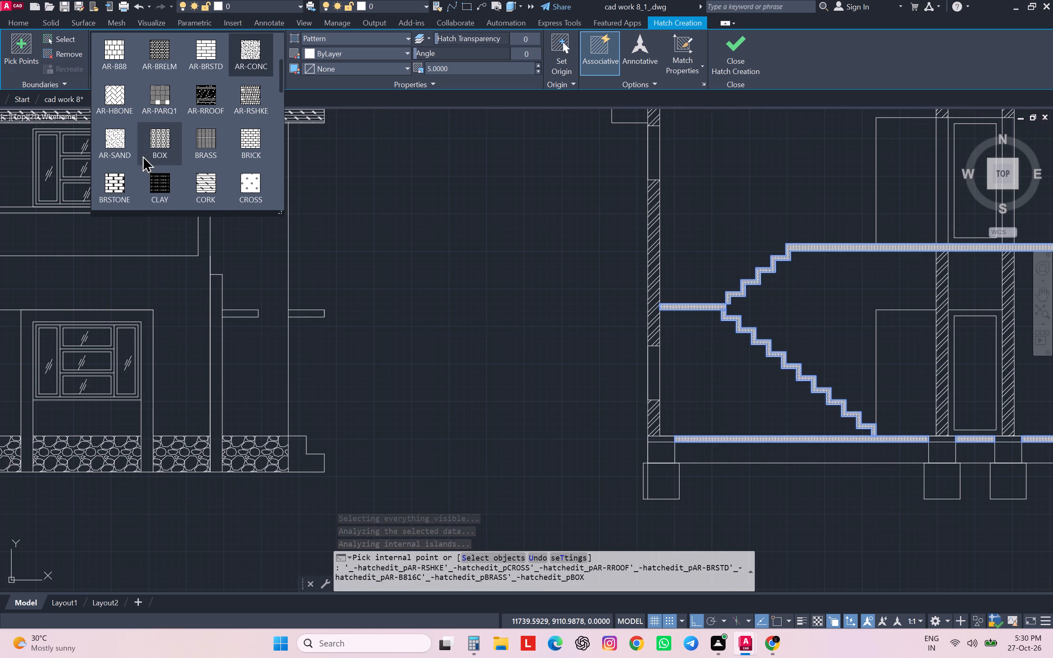
Apply the AR-SAND pattern to the slab and stair hatch, and extend it to the three filling areas below the ground floor.
left_click(118, 142)
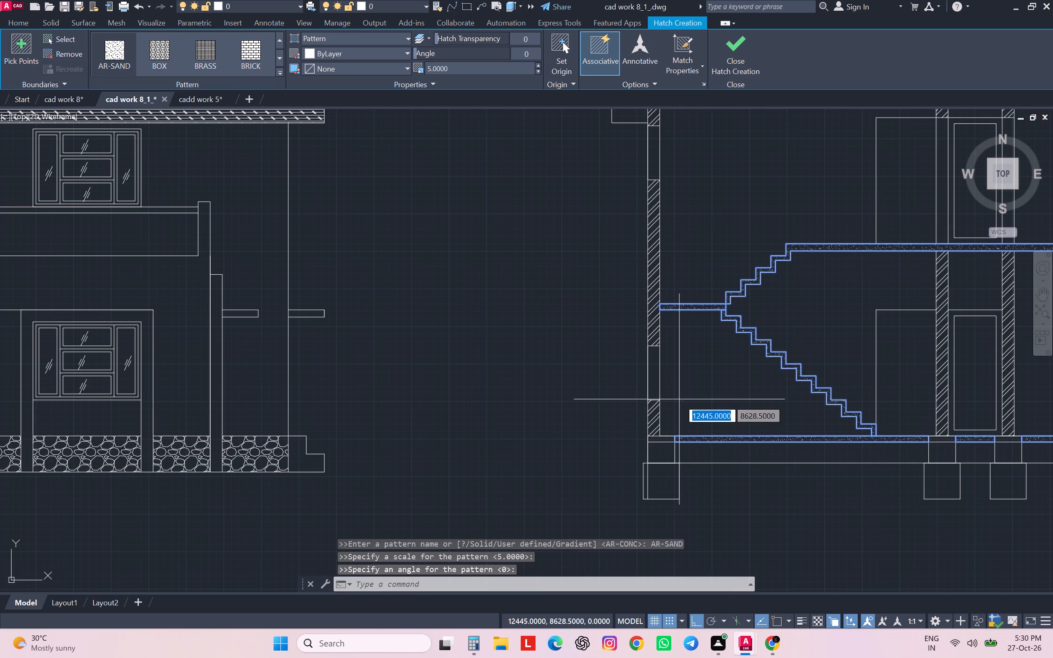
left_click(708, 448)
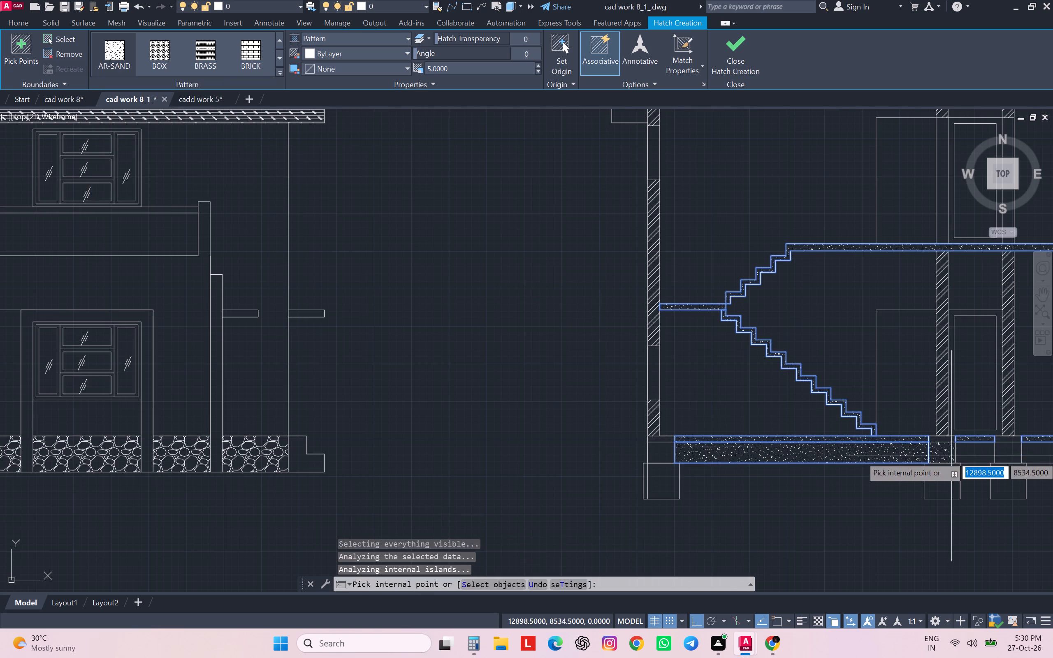
left_click(969, 454)
middle_click_drag(963, 455, 780, 410)
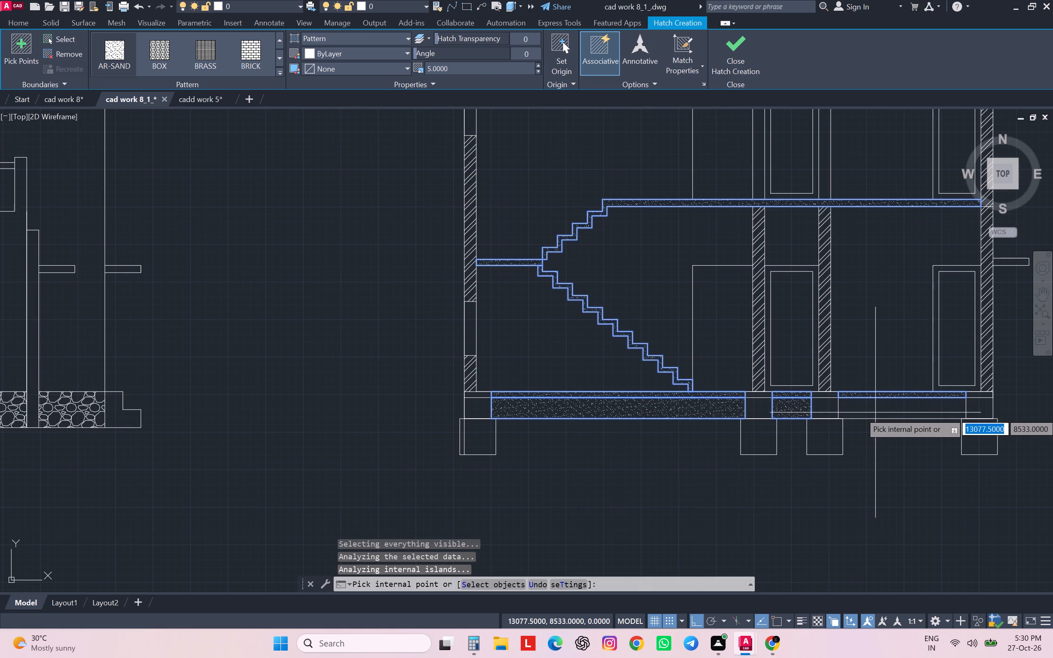
left_click(876, 412)
scroll(517, 365, "down", 1)
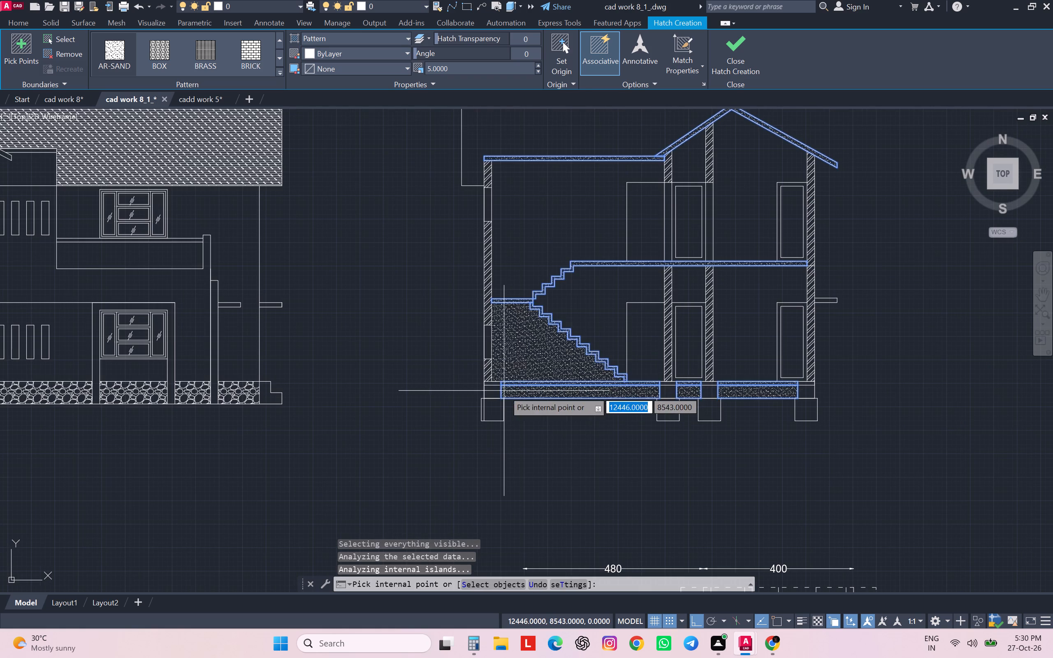
key("Escape")
key("Escape")
key("Escape")
key("Escape")
Trim the floor line inside the four foundation blocks above the footings and the vertical line crossing the stair-side footing.
type("TR")
key("space")
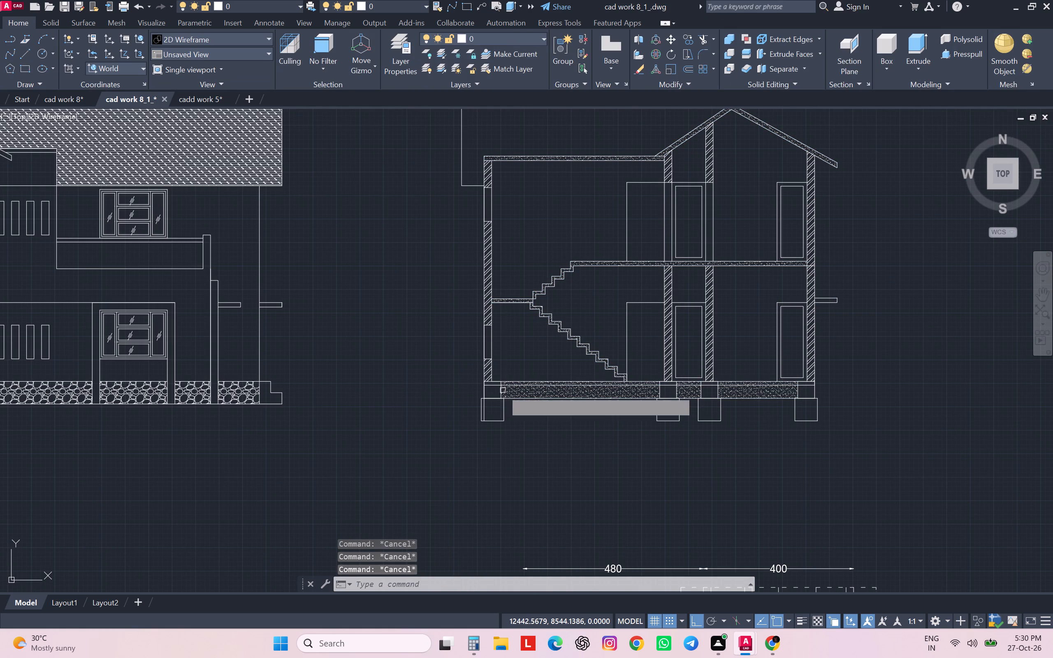
scroll(503, 390, "up", 3)
left_click(453, 373)
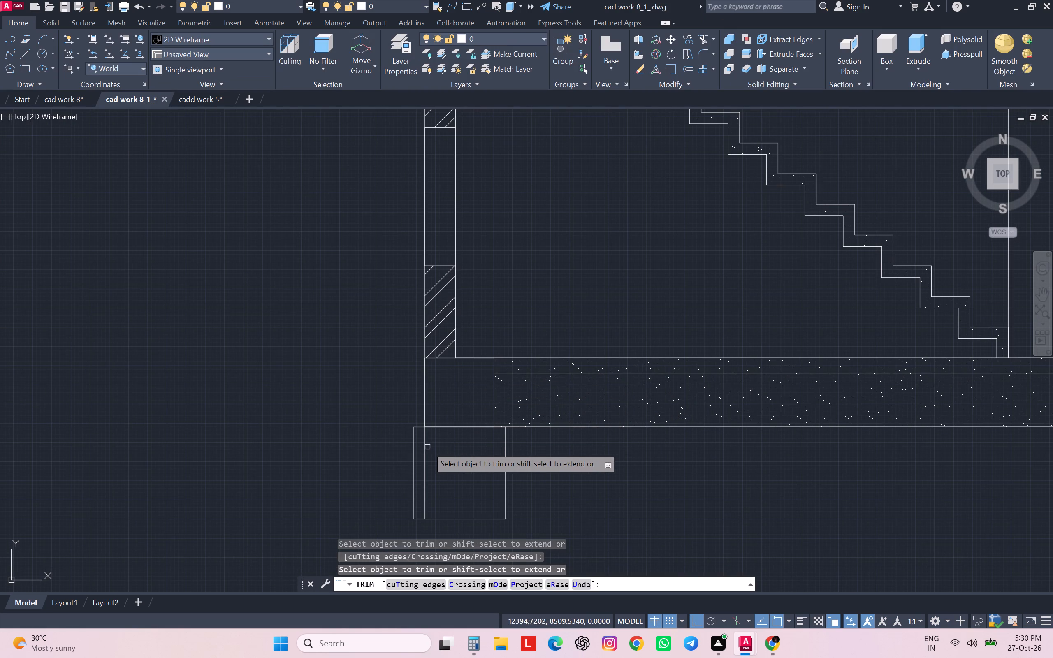
left_click(426, 447)
scroll(406, 362, "down", 2)
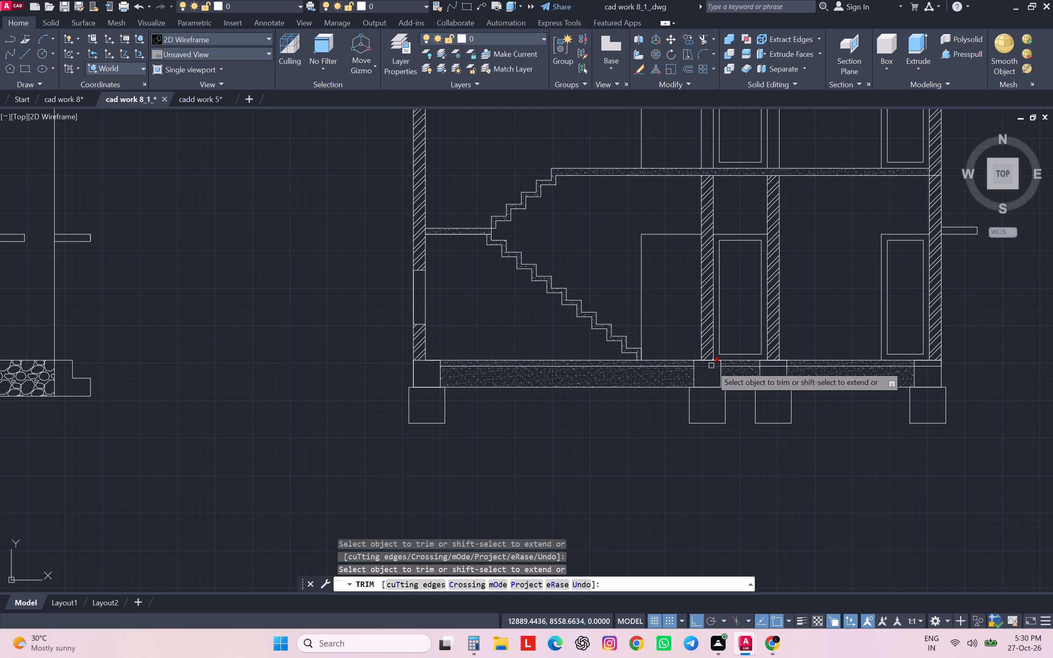
left_click(711, 366)
left_click(767, 368)
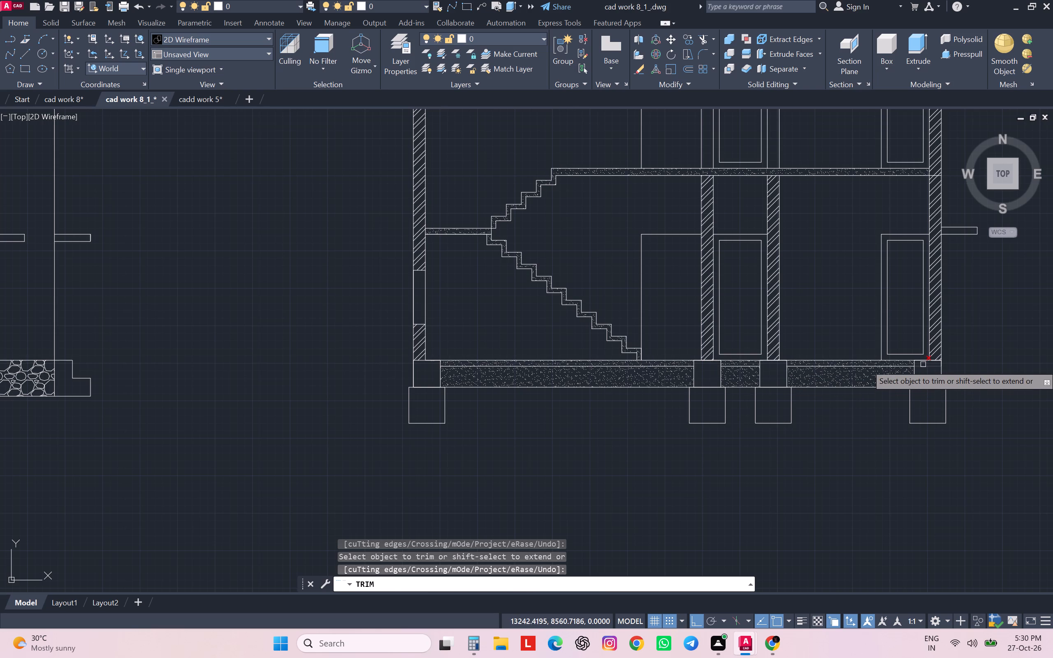
left_click_drag(923, 364, 925, 369)
key("Escape")
key("Escape")
key("Escape")
key("Escape")
key("Escape")
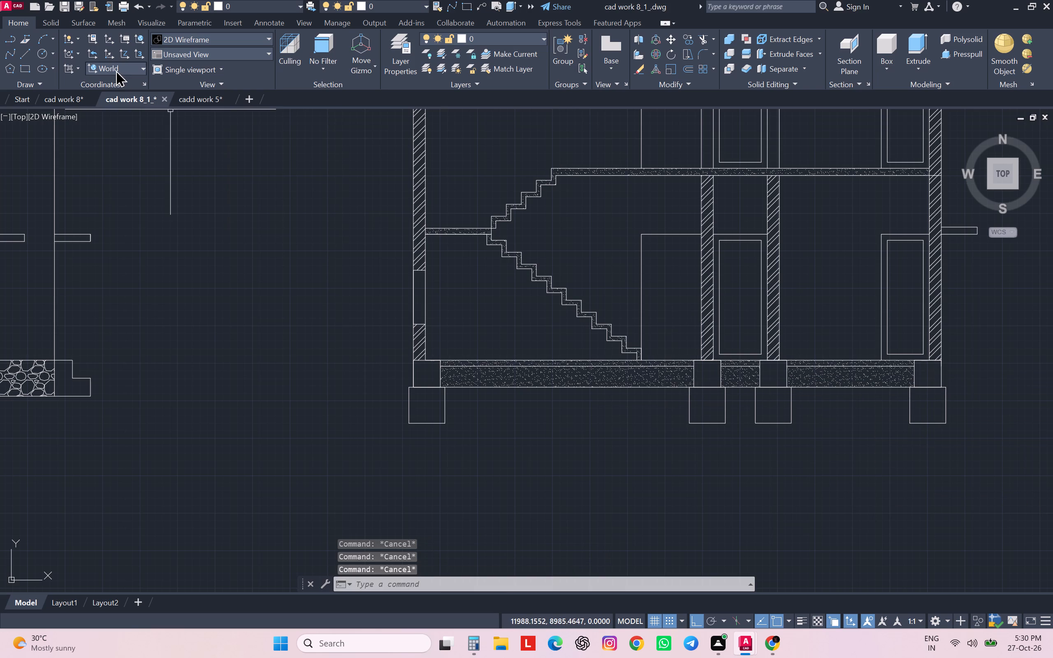
Hatch the section's four footings and the foundation blocks above them with the GRAVEL pattern at scale 40.
type("HA")
key("space")
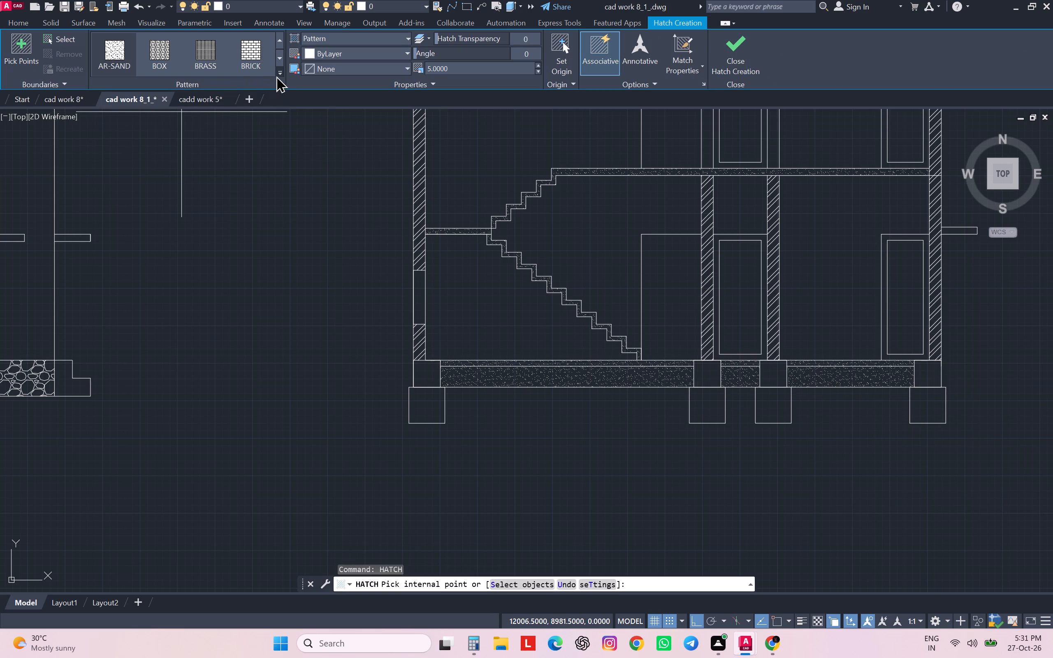
left_click(278, 75)
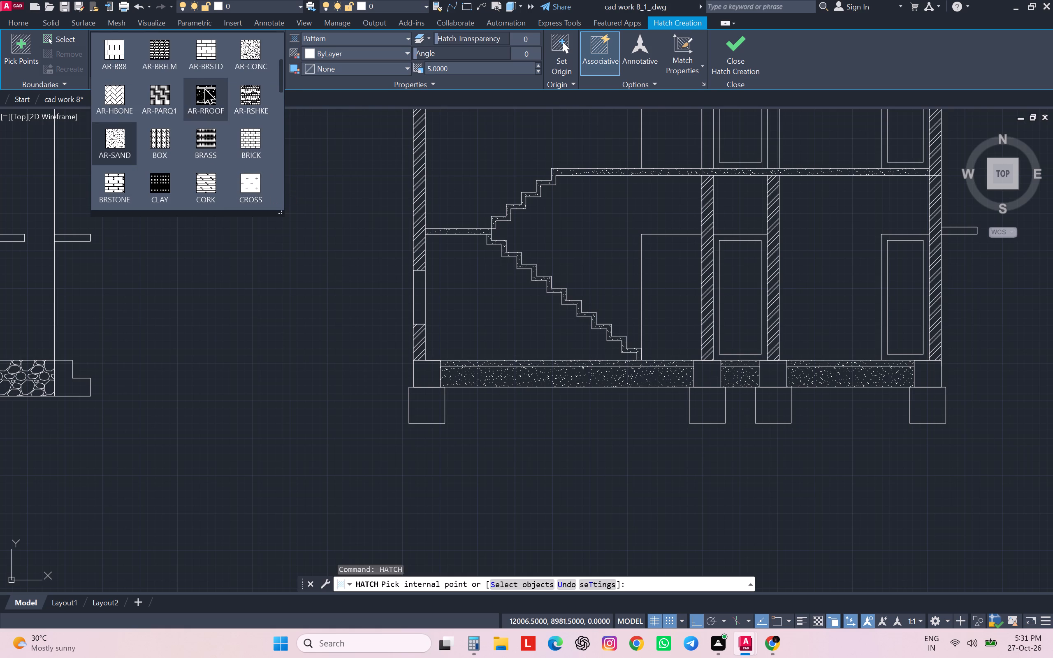
scroll(188, 106, "down", 1)
scroll(188, 106, "up", 4)
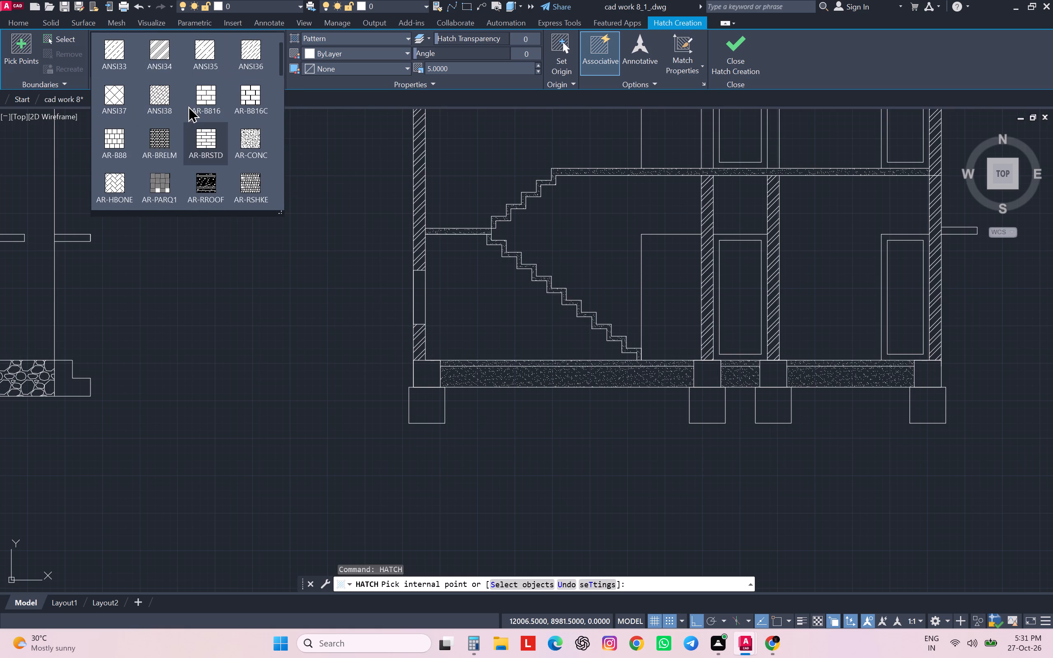
scroll(188, 106, "up", 2)
scroll(188, 96, "down", 1)
scroll(188, 93, "up", 1)
scroll(188, 93, "down", 1)
scroll(188, 93, "up", 3)
scroll(225, 123, "up", 5)
scroll(225, 122, "down", 1)
scroll(225, 122, "up", 1)
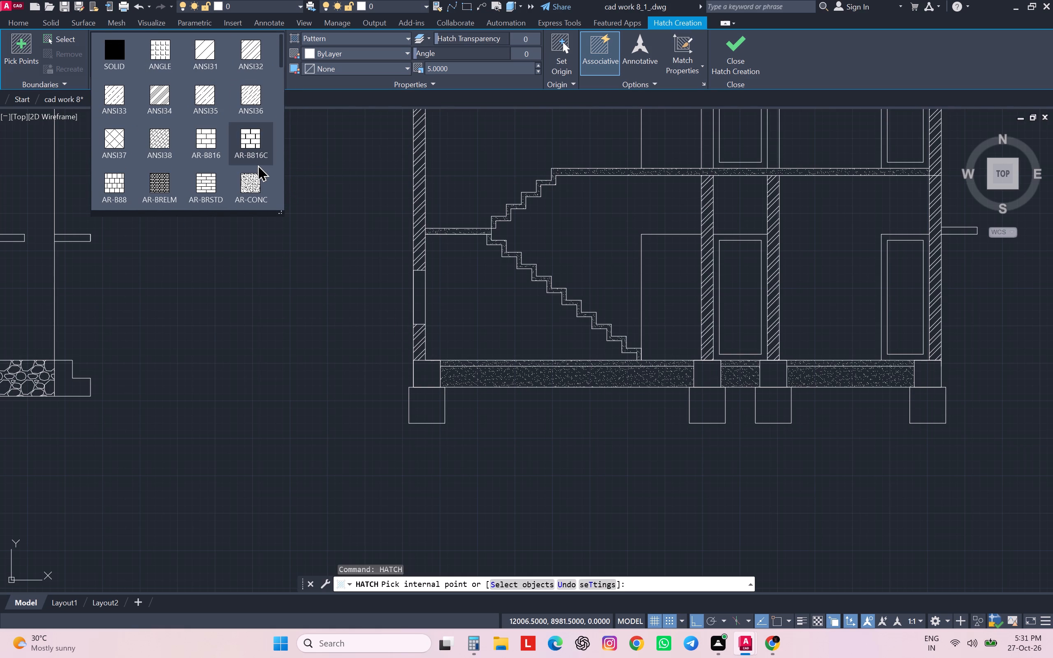
scroll(257, 164, "up", 3)
scroll(200, 143, "down", 1)
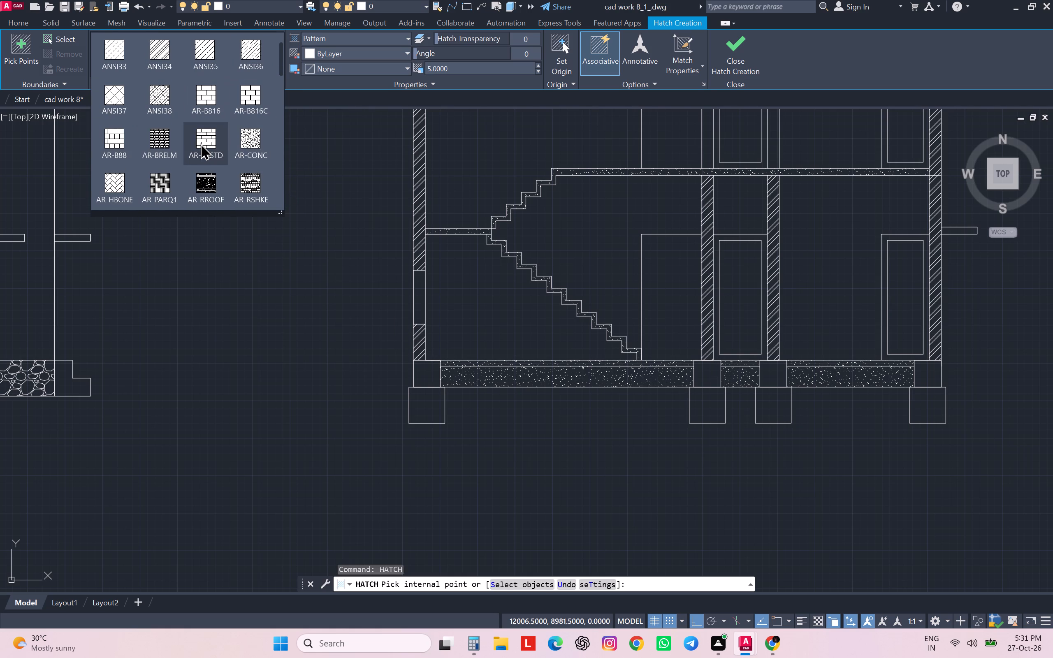
scroll(200, 143, "down", 2)
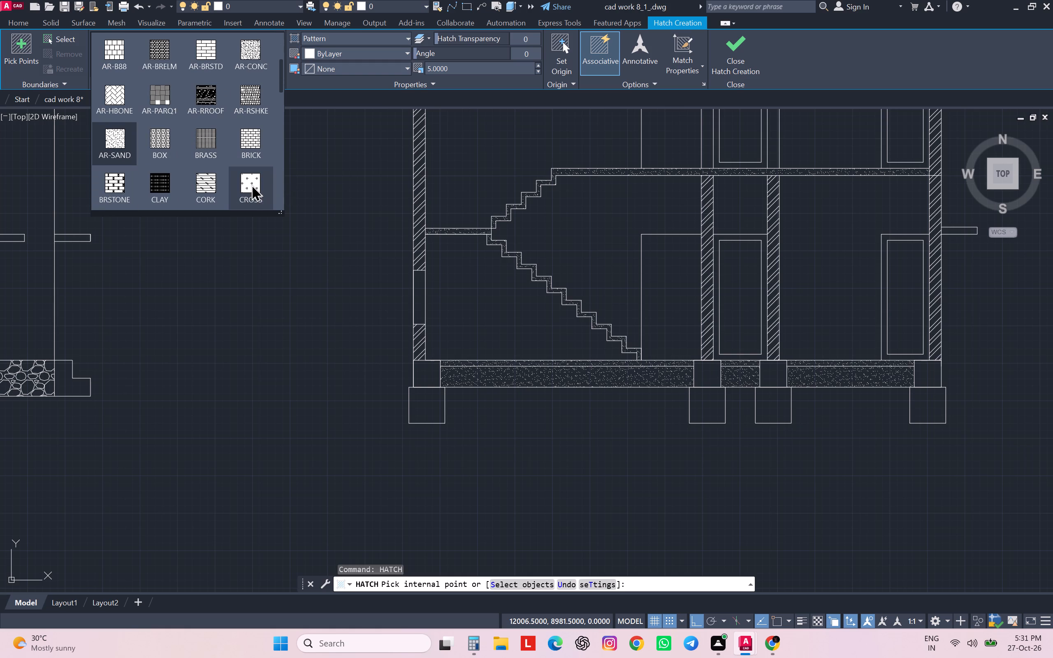
scroll(246, 171, "down", 1)
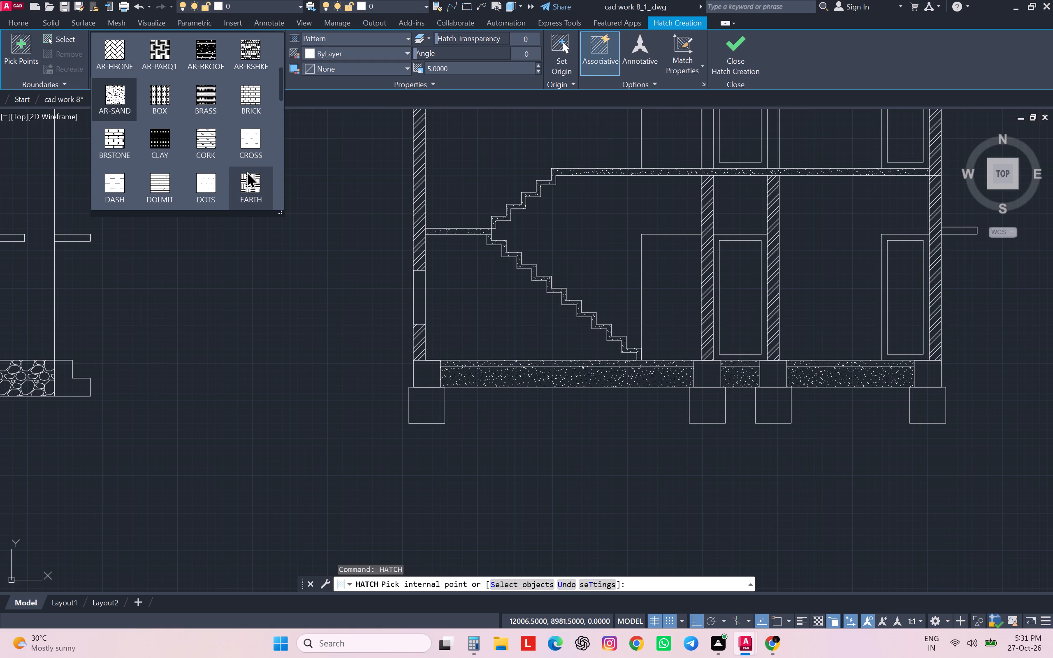
scroll(246, 171, "down", 2)
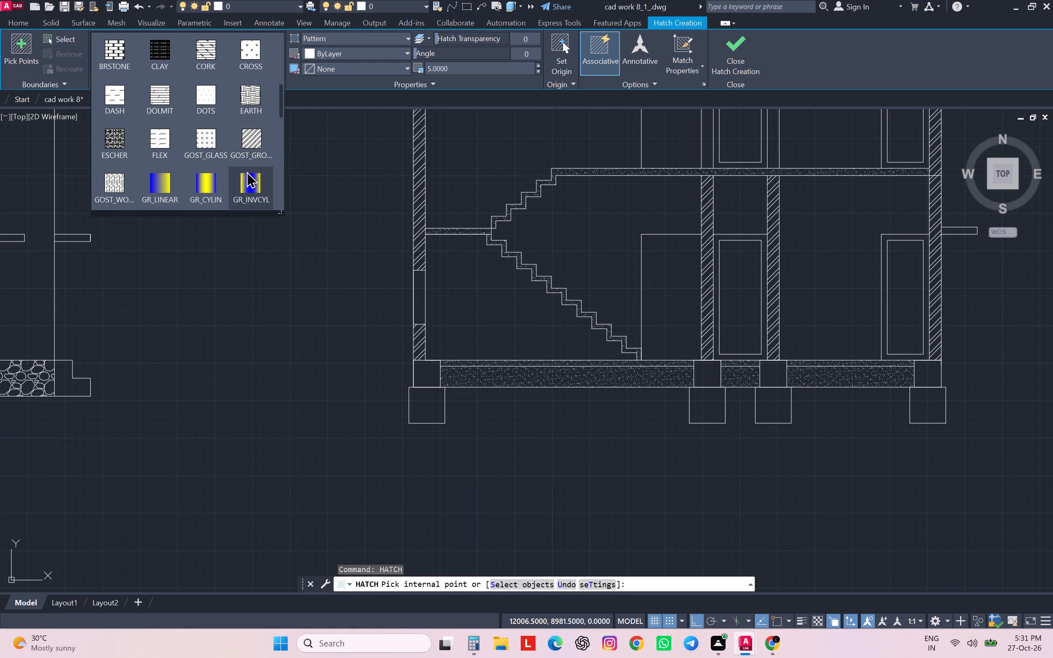
scroll(246, 171, "down", 1)
scroll(246, 171, "up", 1)
scroll(246, 171, "down", 6)
scroll(246, 171, "up", 2)
scroll(246, 171, "down", 5)
scroll(246, 171, "up", 4)
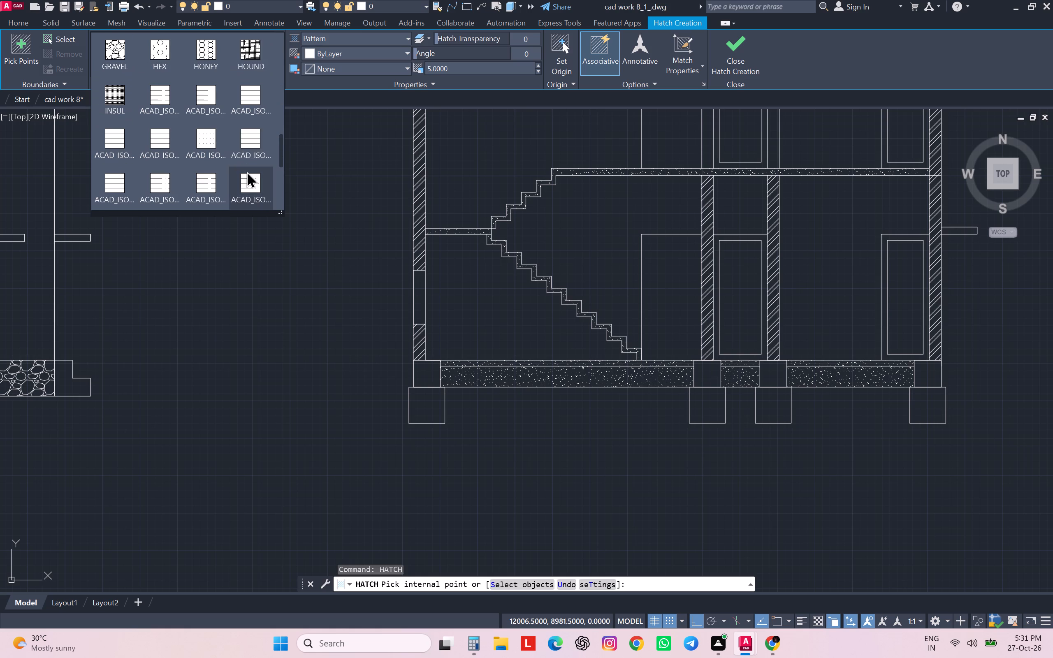
scroll(246, 171, "up", 1)
left_click(106, 102)
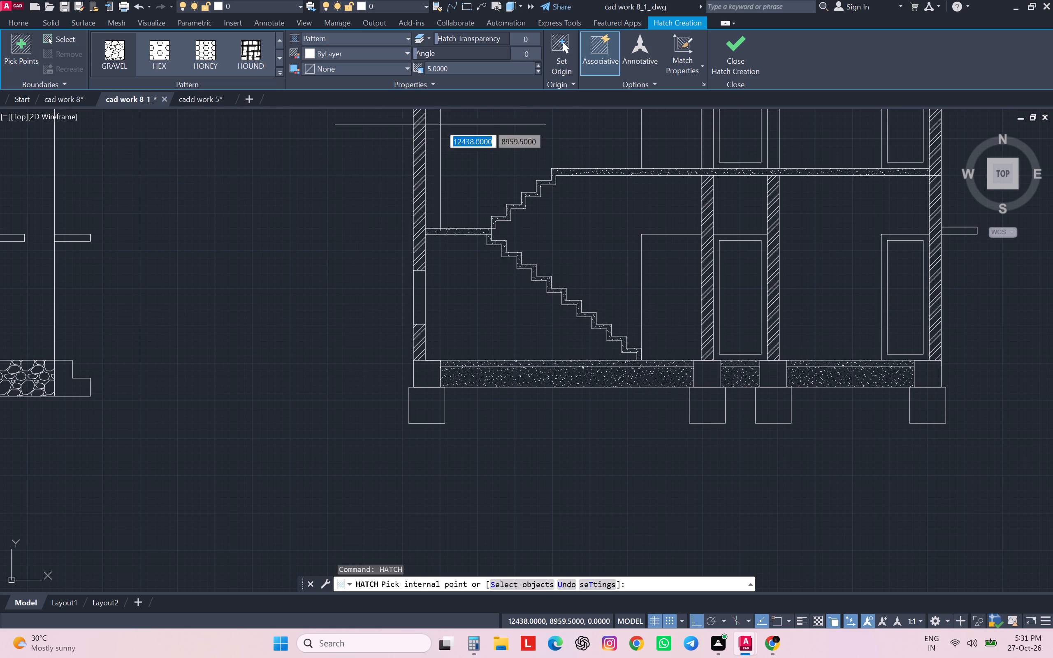
left_click_drag(459, 72, 414, 69)
type("40")
key("Return")
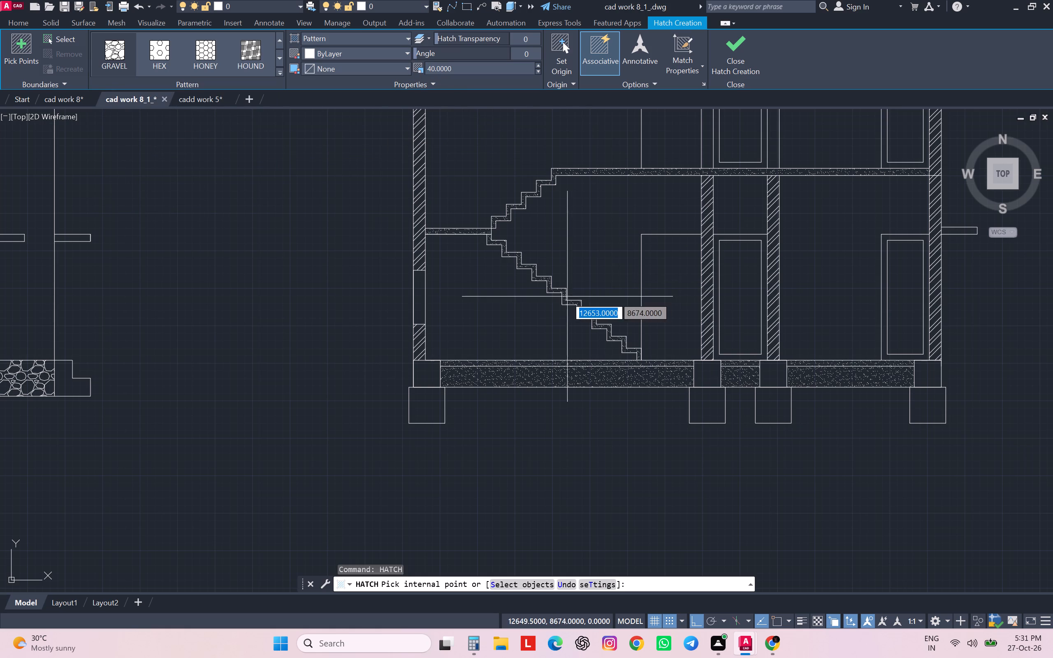
left_click_drag(428, 401, 427, 393)
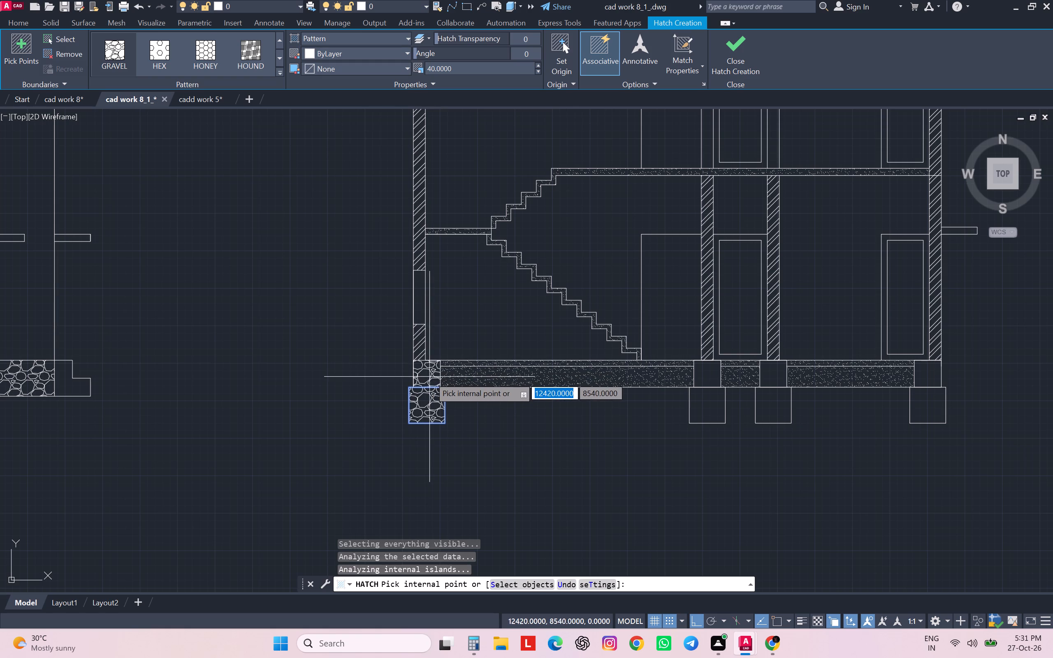
left_click_drag(432, 372, 431, 367)
left_click(698, 381)
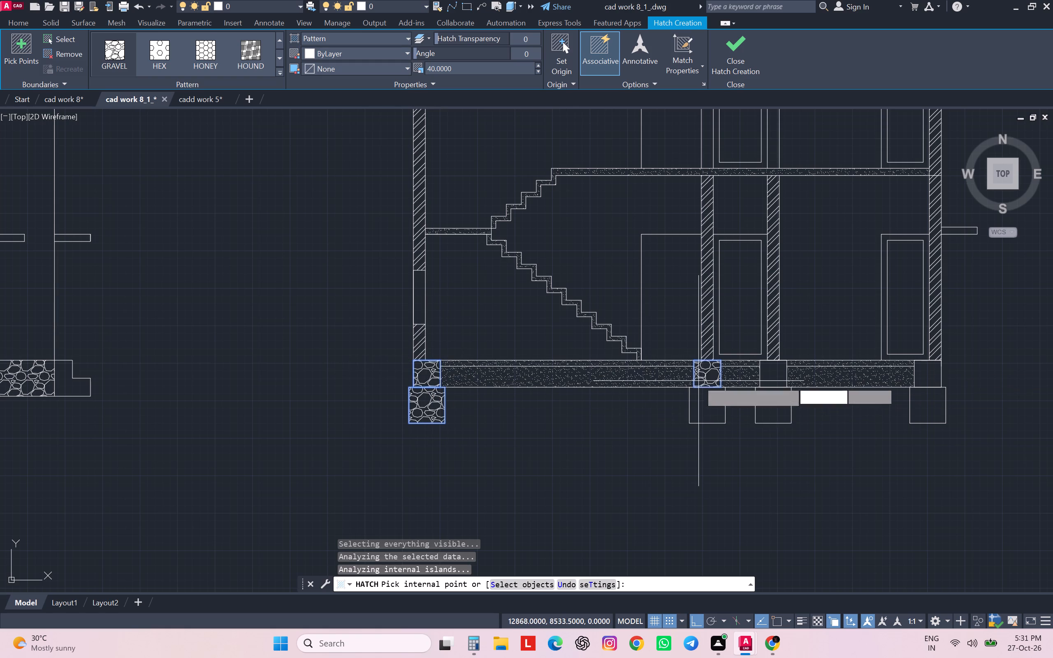
left_click(705, 415)
left_click(782, 405)
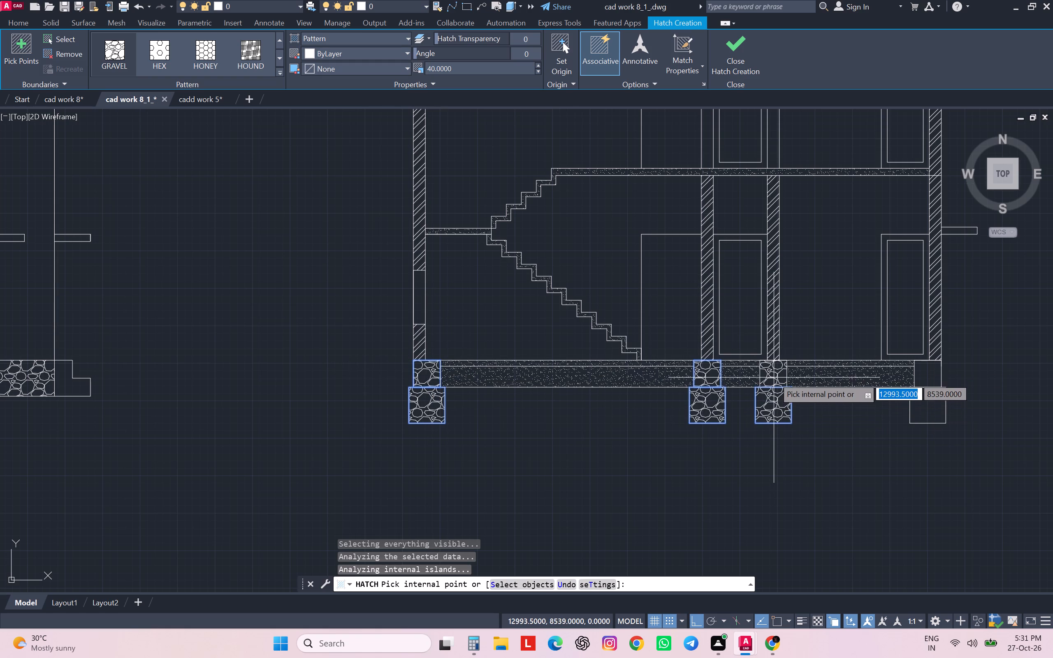
left_click_drag(774, 378, 779, 378)
left_click(932, 380)
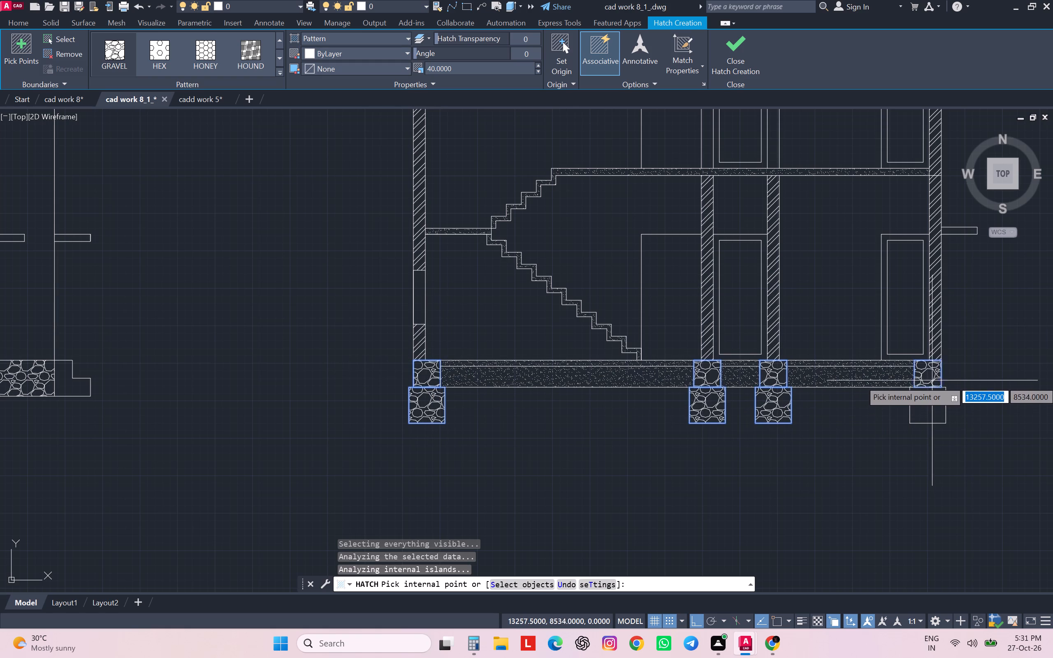
left_click(942, 419)
scroll(997, 348, "down", 2)
key("Escape")
key("Escape")
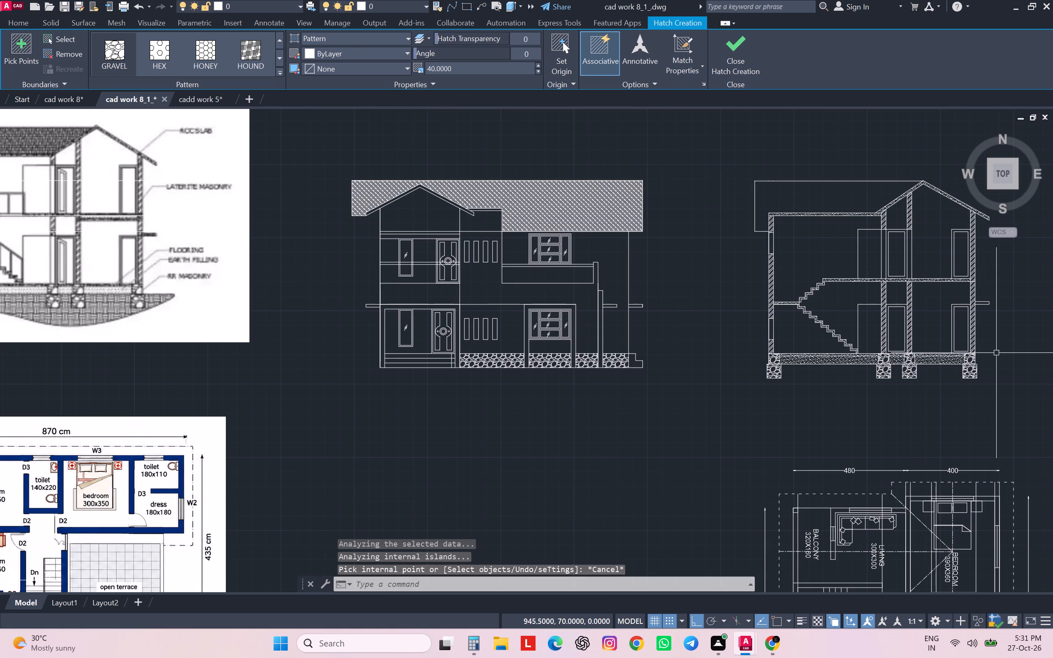
key("Escape")
key("Escape")
key("Escape")
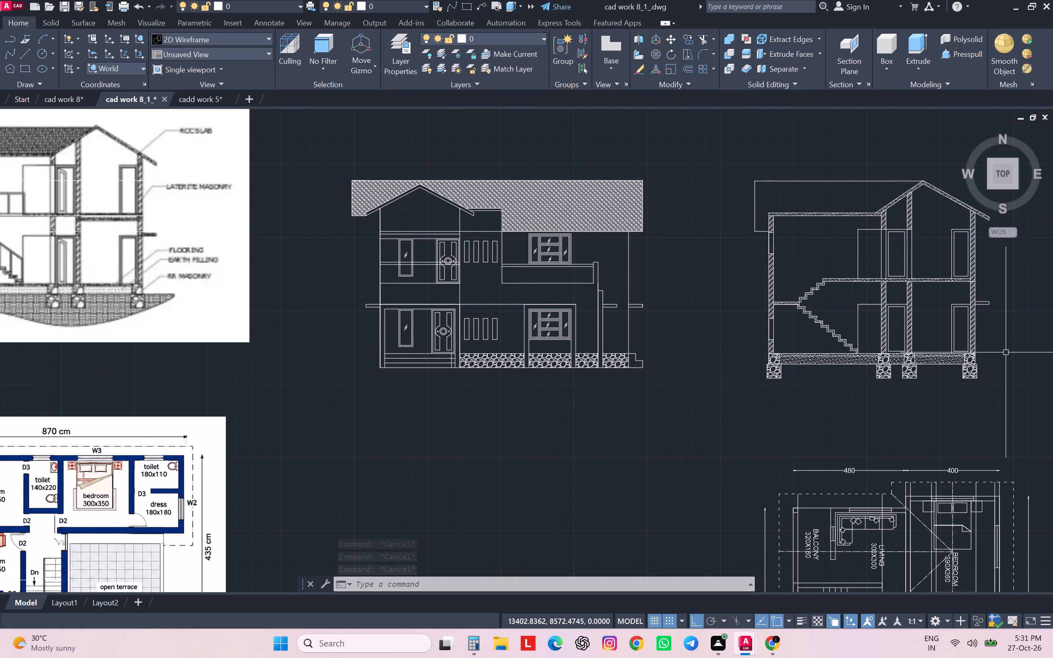
Set the scale of the front elevation's CORK roof hatch to 40.
left_click(590, 215)
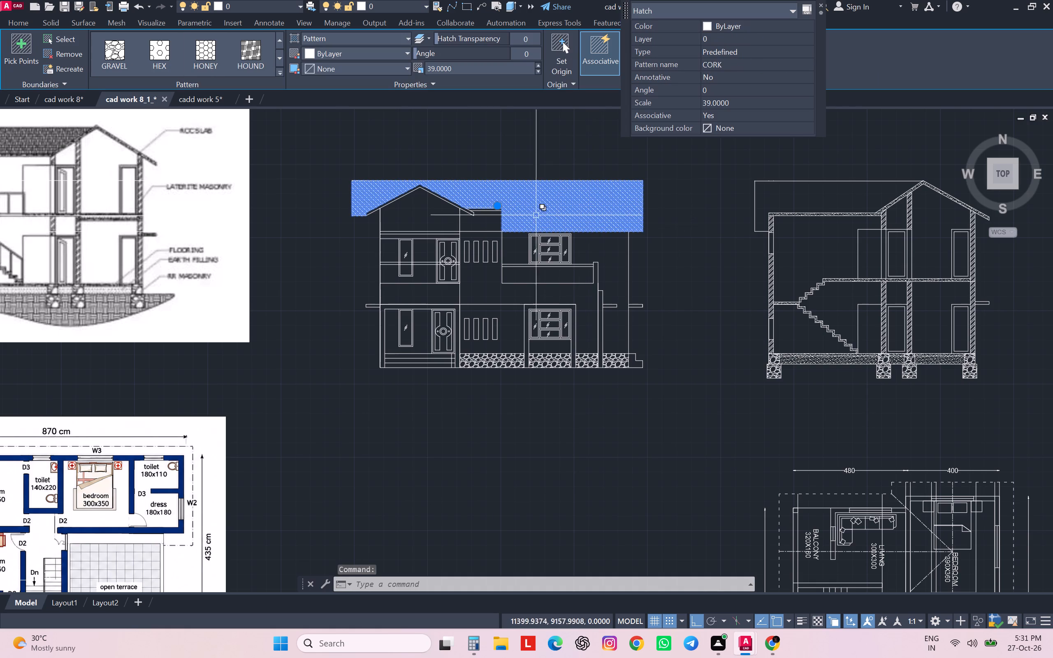
left_click_drag(462, 72, 441, 81)
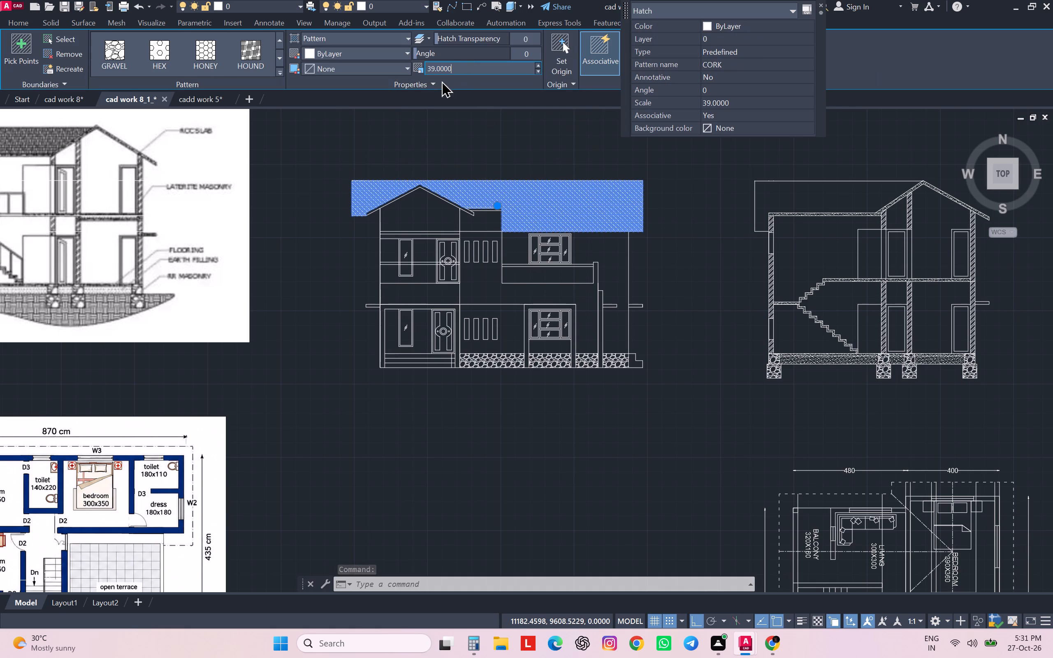
left_click_drag(441, 81, 403, 76)
type("40")
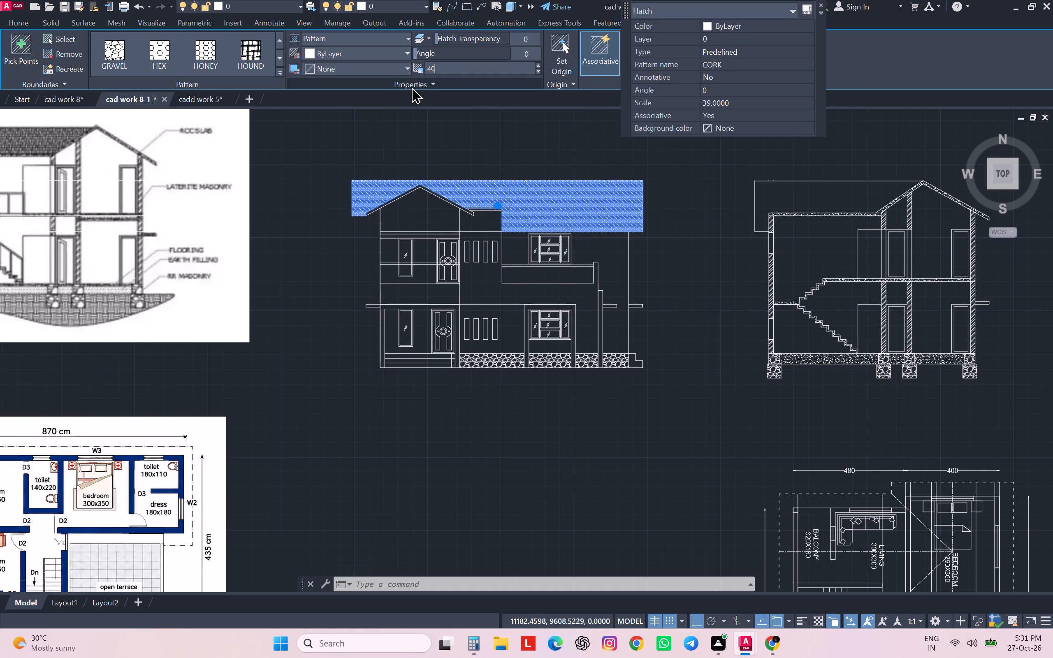
key("Return")
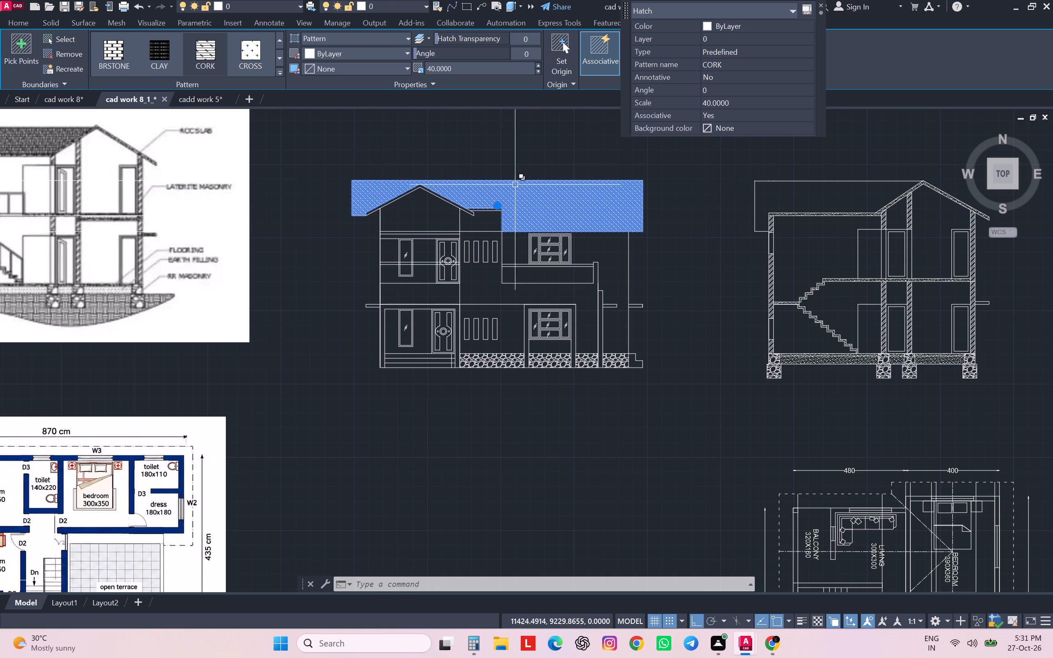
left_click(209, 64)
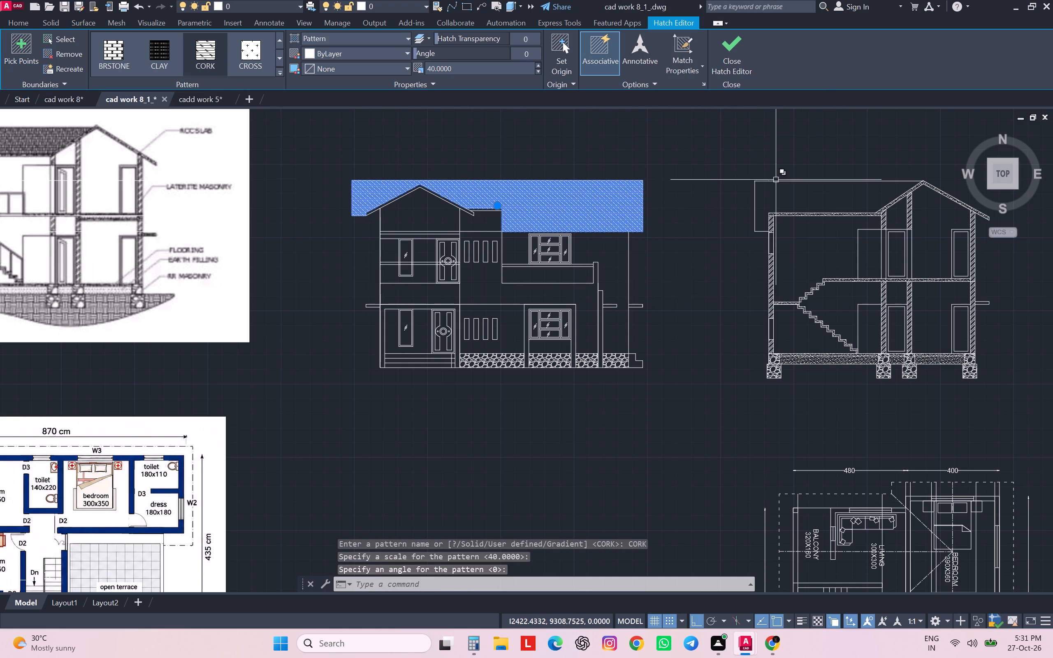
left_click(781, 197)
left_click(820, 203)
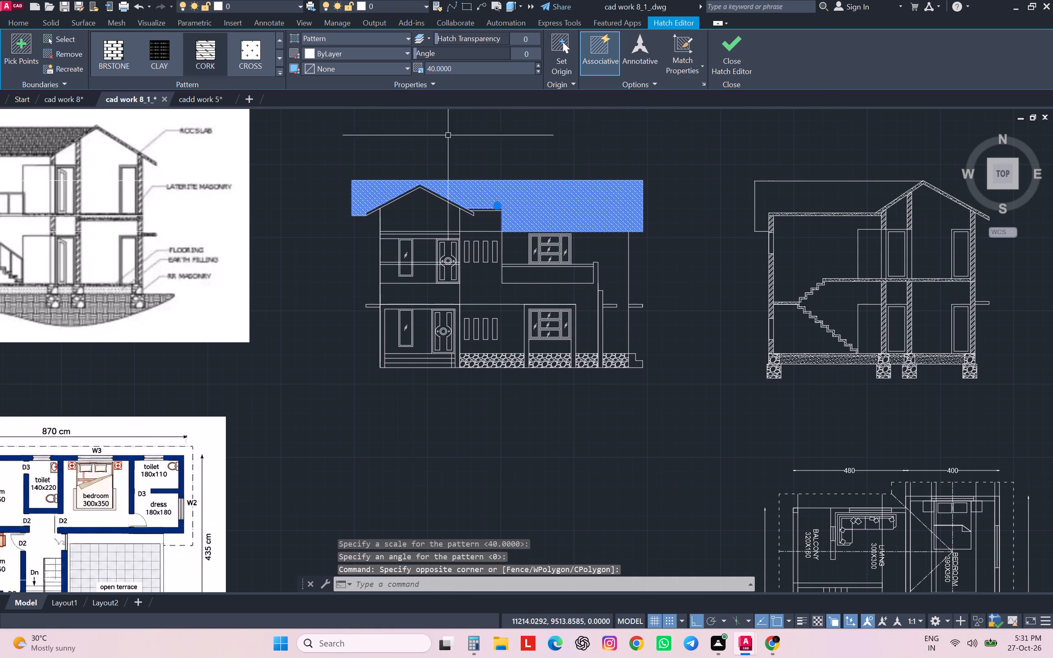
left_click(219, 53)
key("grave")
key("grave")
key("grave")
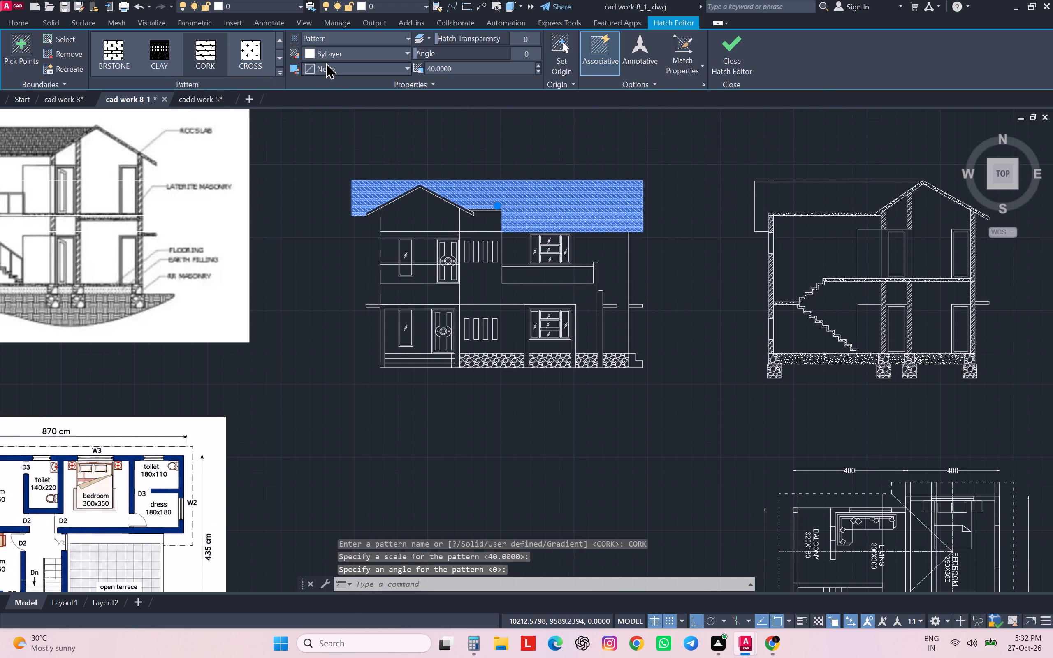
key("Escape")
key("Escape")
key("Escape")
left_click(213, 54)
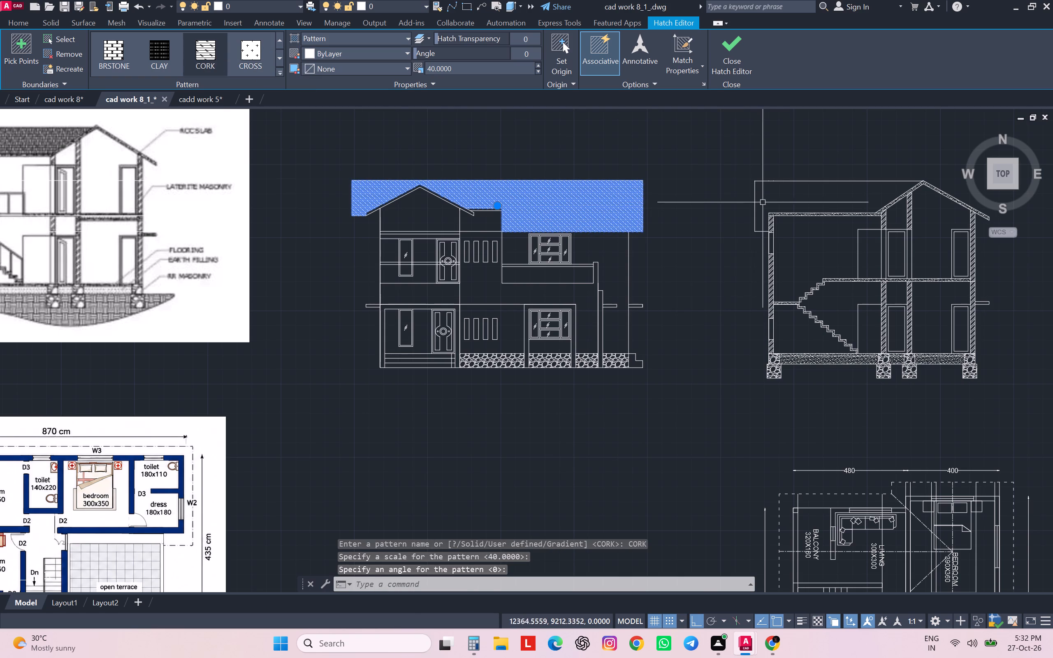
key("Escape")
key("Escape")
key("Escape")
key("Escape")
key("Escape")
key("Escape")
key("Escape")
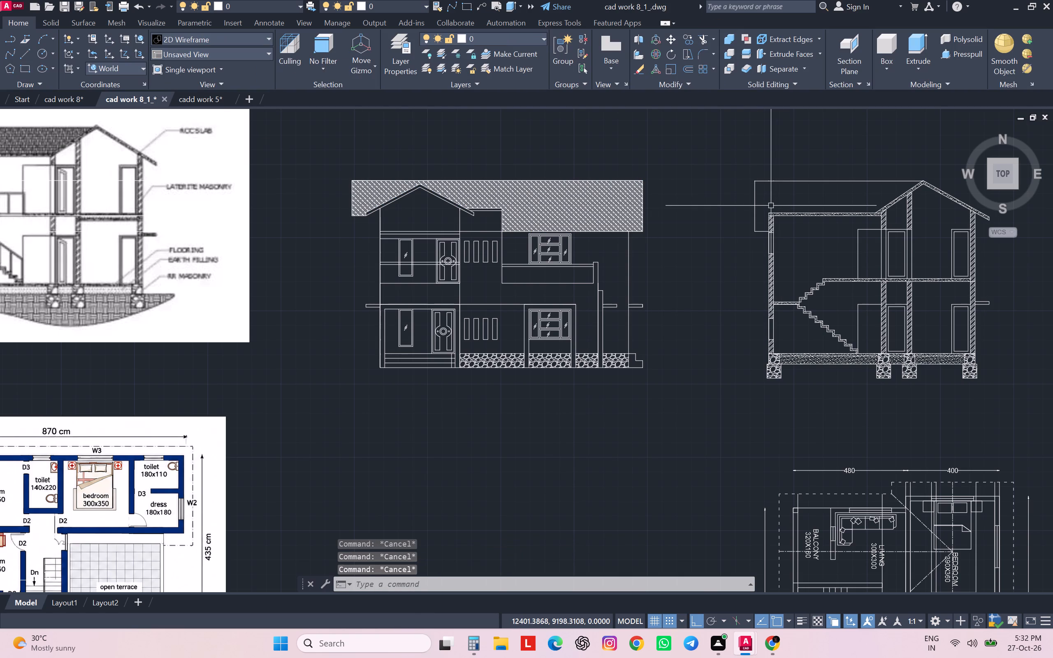
Hatch the sloping roof area of the section with the CORK pattern at scale 40.
type("HA")
key("Return")
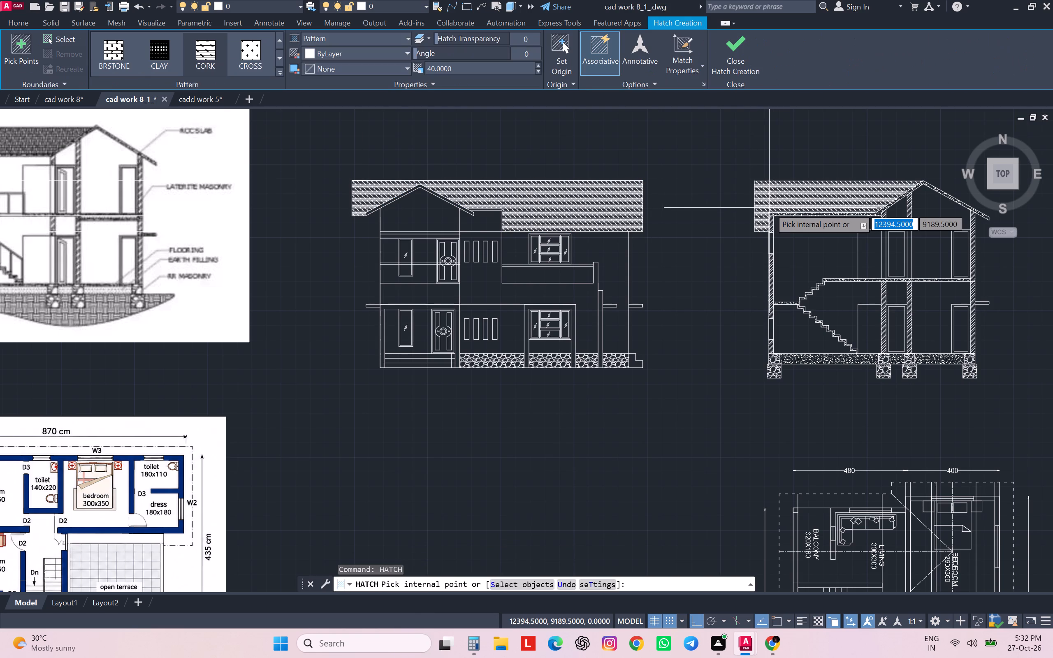
left_click(770, 208)
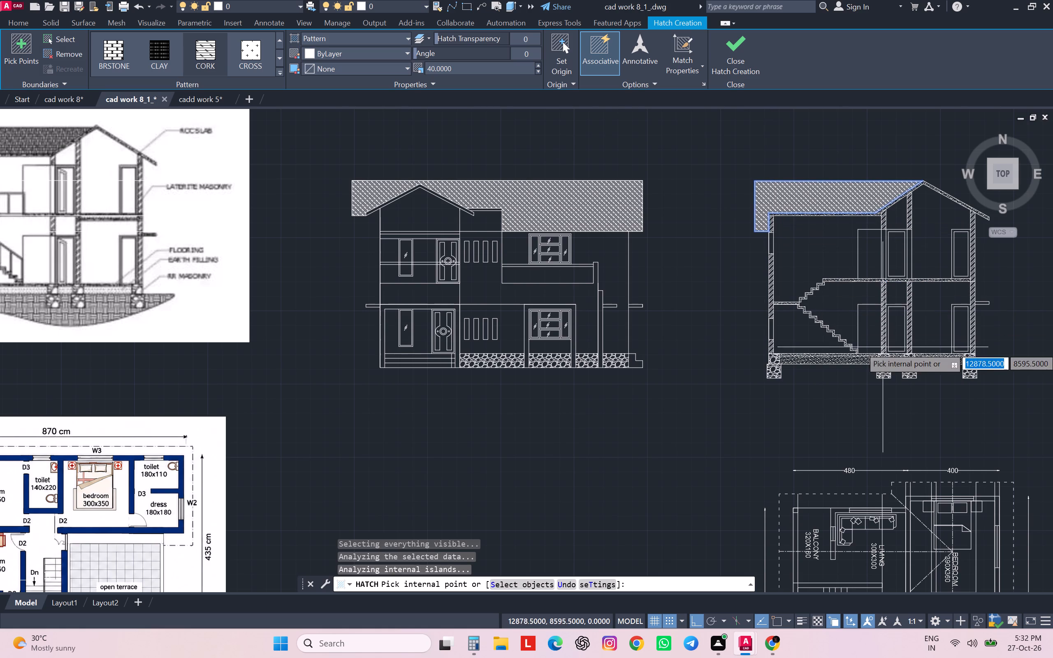
scroll(879, 329, "down", 2)
key("Escape")
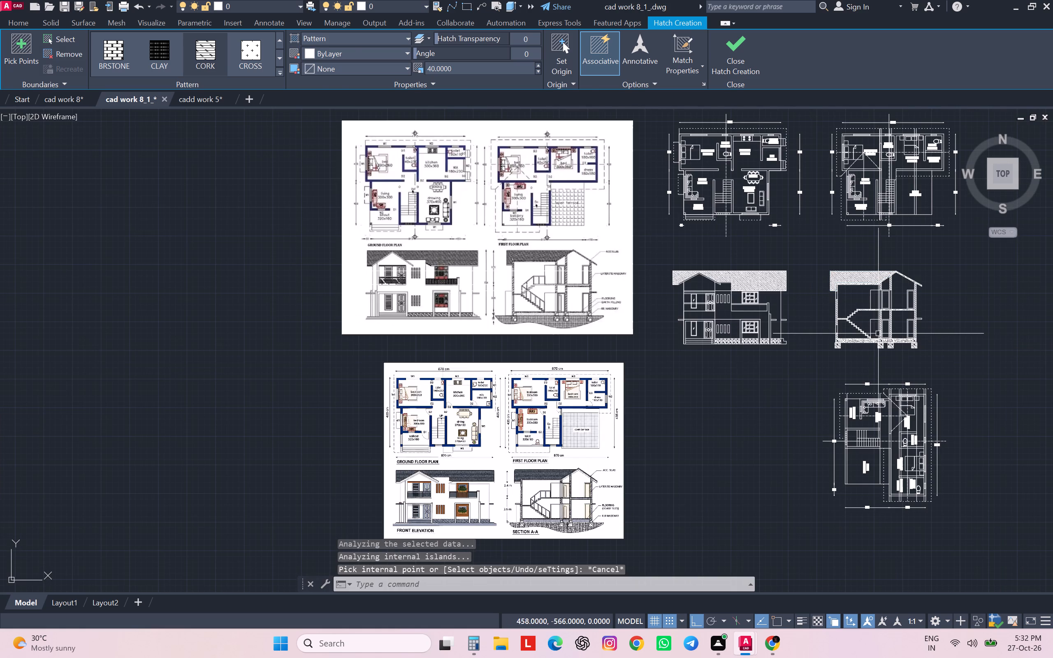
key("Escape")
key("Escape")
key("Escape")
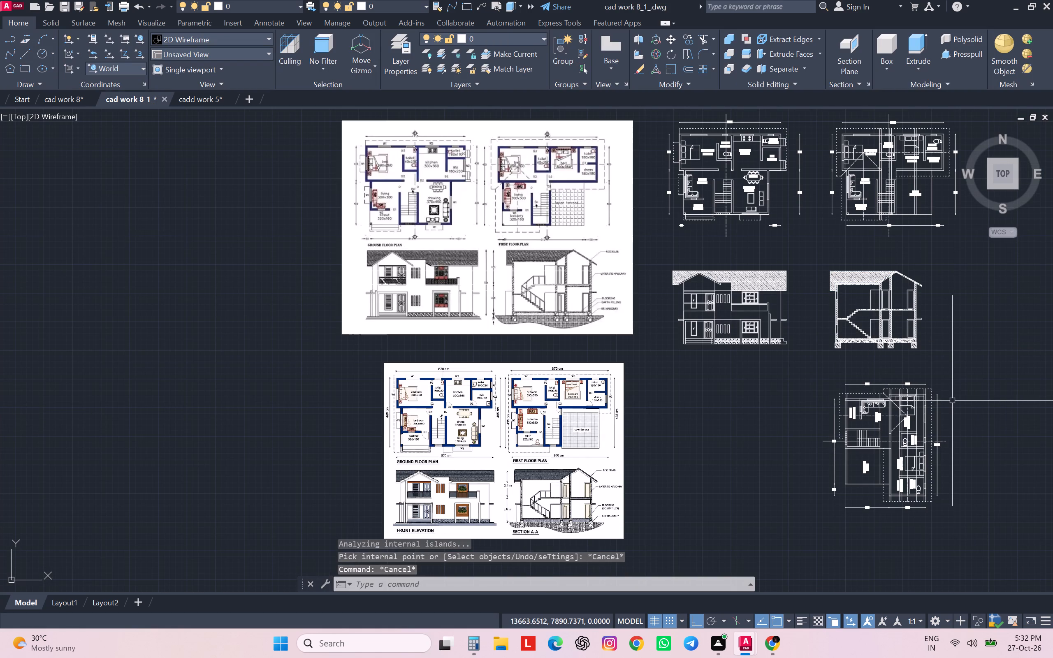
Delete the rotated copy of the first floor plan placed below the section.
scroll(908, 374, "up", 4)
scroll(908, 374, "down", 1)
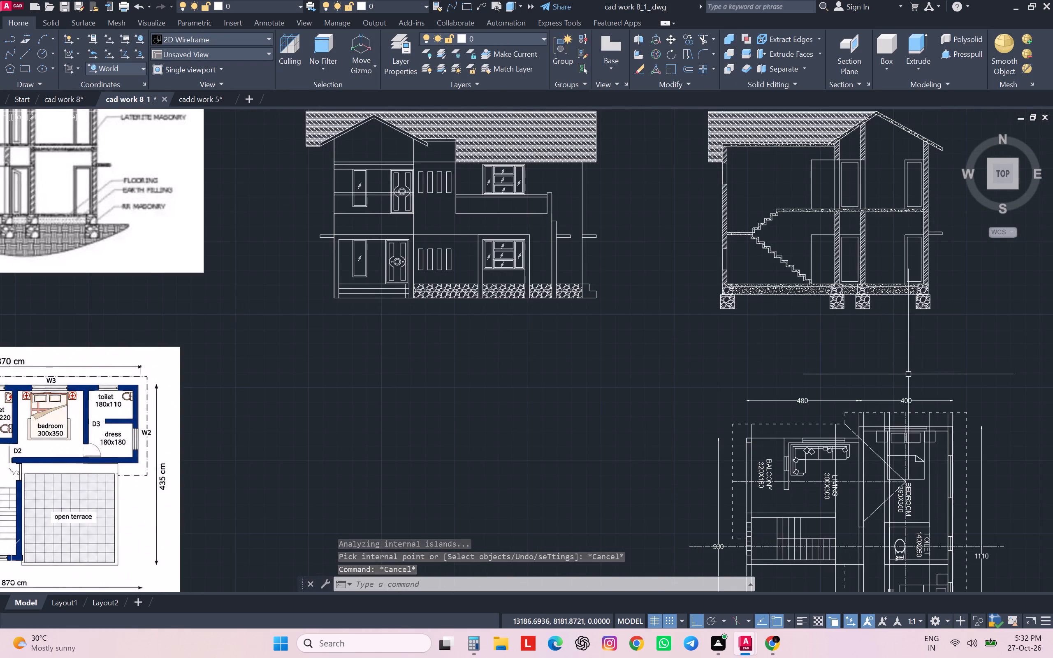
scroll(908, 374, "down", 1)
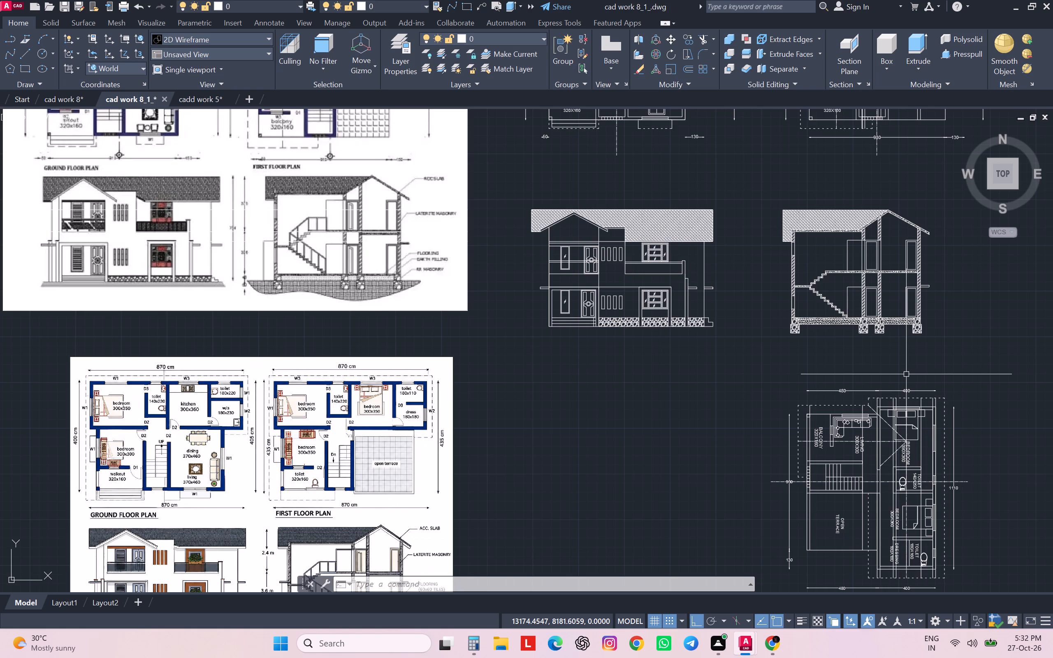
scroll(923, 352, "up", 1)
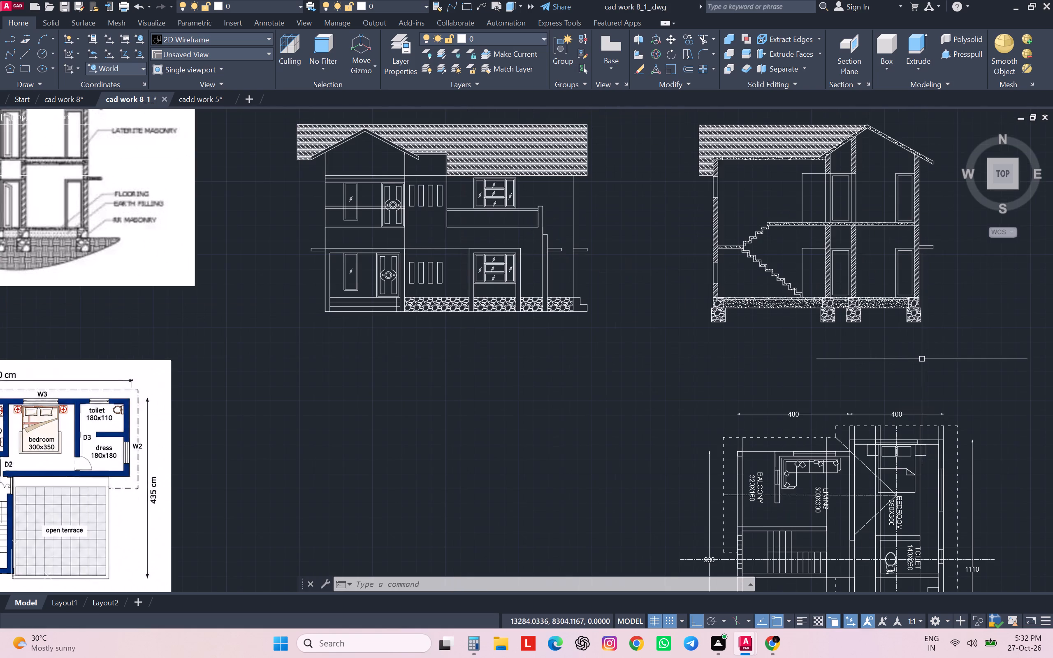
scroll(924, 357, "down", 1)
middle_click_drag(932, 352, 886, 352)
scroll(879, 329, "down", 2)
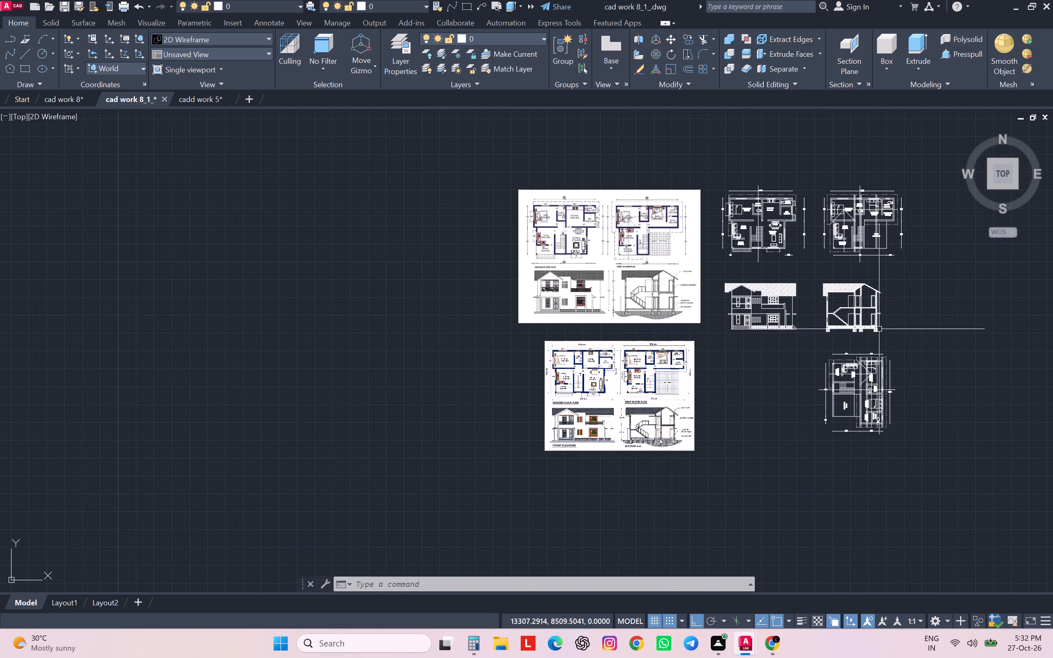
left_click(937, 339)
left_click(811, 453)
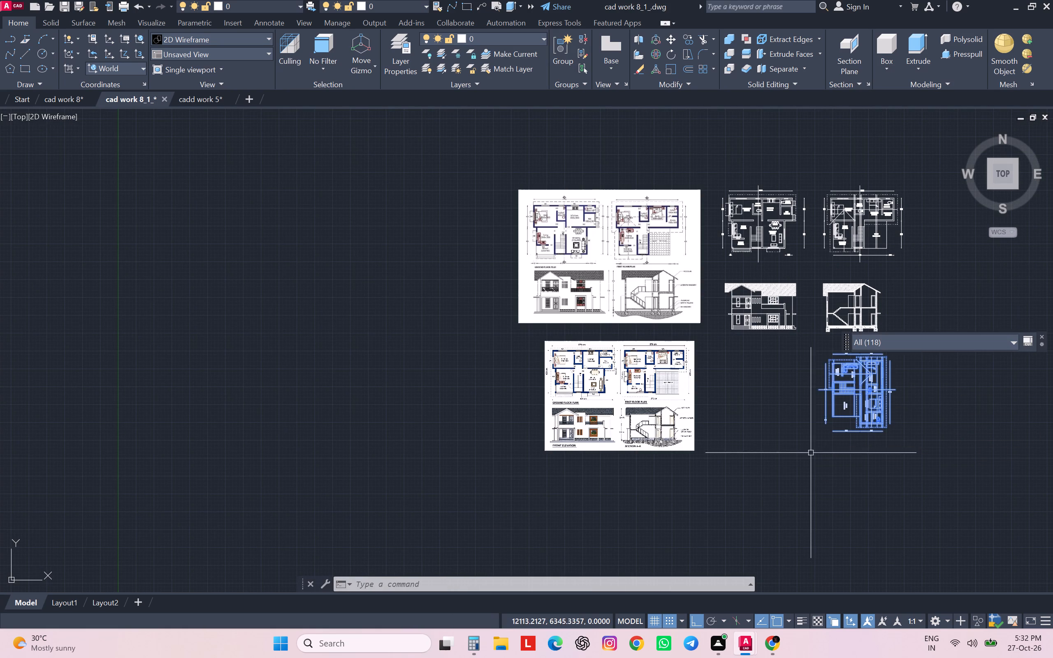
key("Delete")
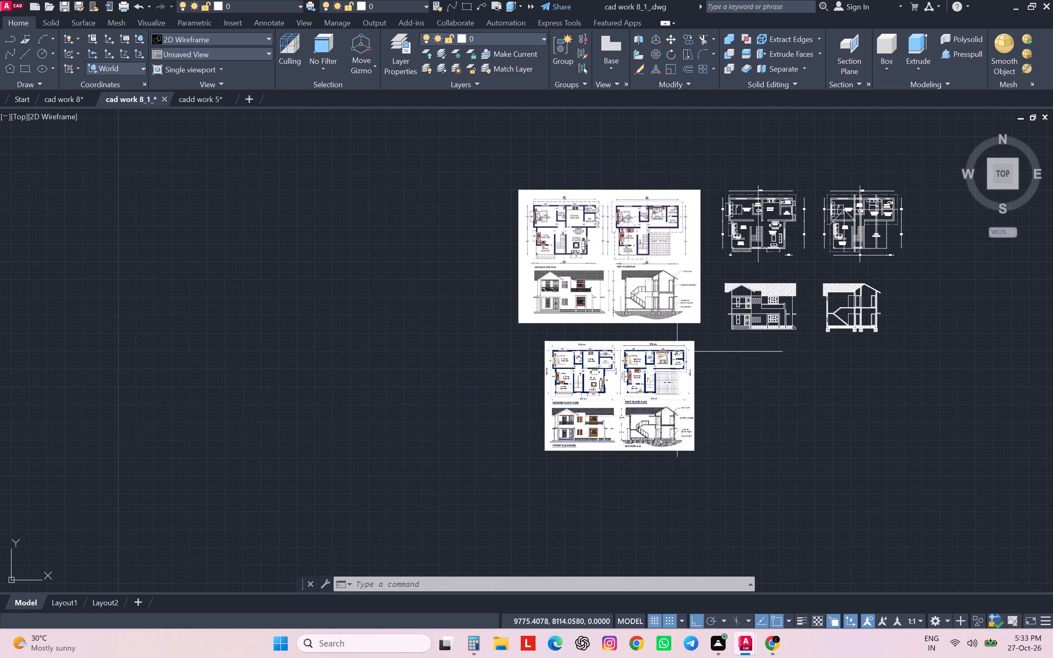
Erase the two vertical projection lines crossing the open terrace in the first floor plan.
middle_click_drag(676, 348, 496, 362)
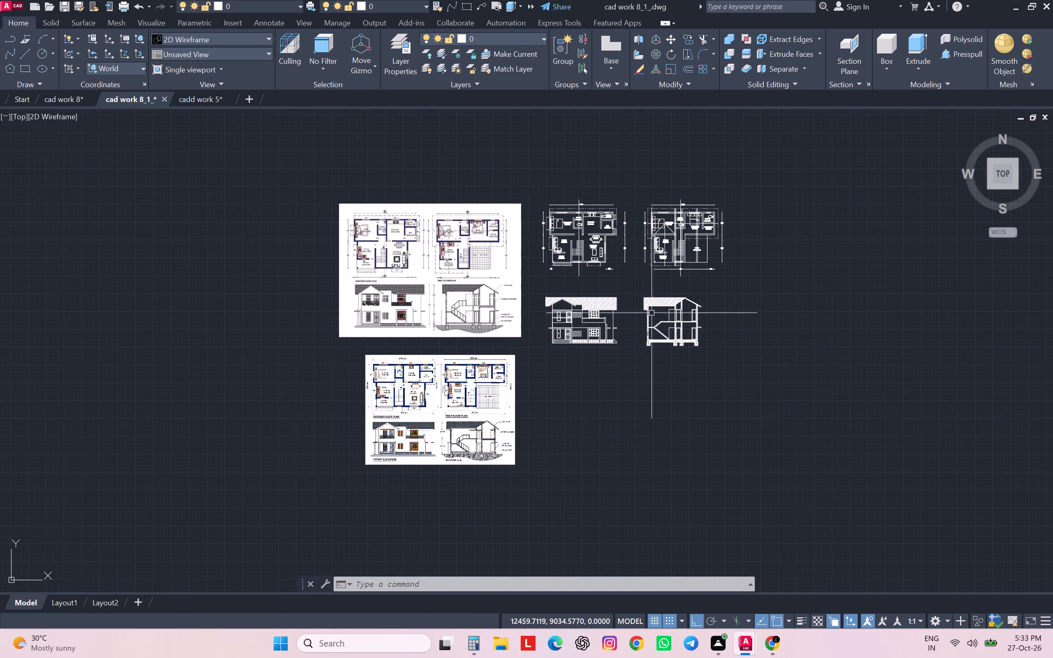
scroll(652, 313, "up", 2)
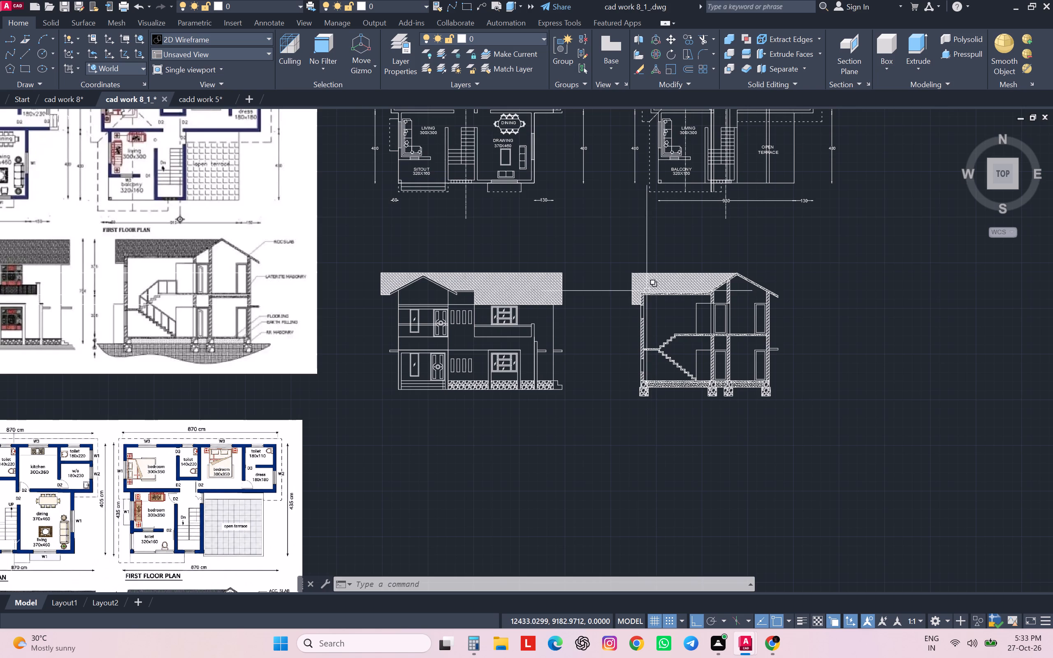
middle_click_drag(827, 250, 786, 403)
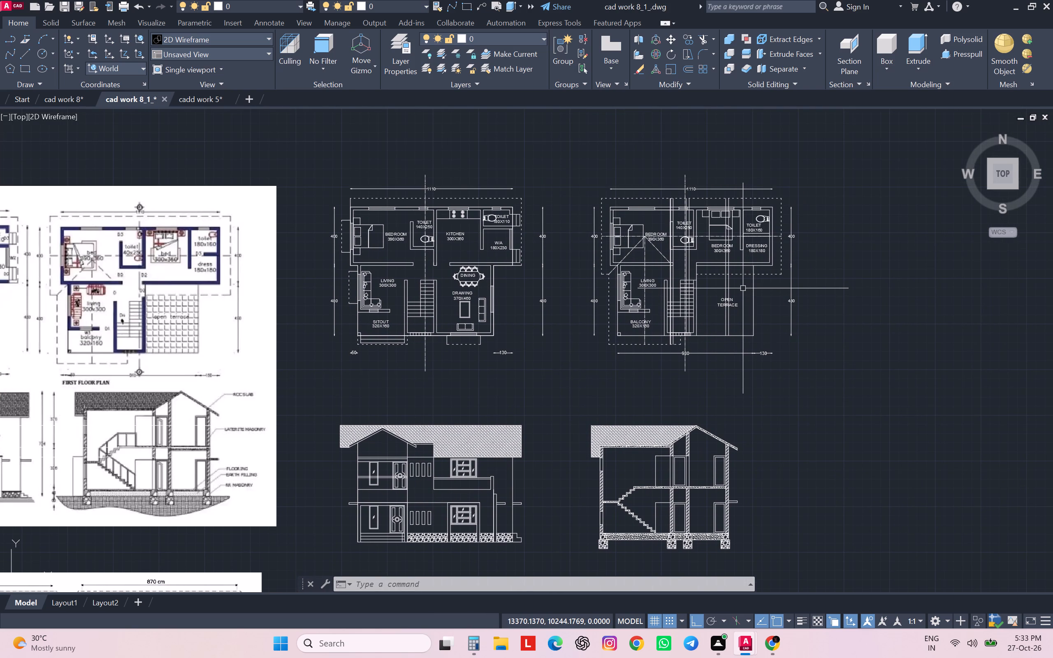
scroll(743, 288, "up", 2)
left_click_drag(719, 380, 714, 377)
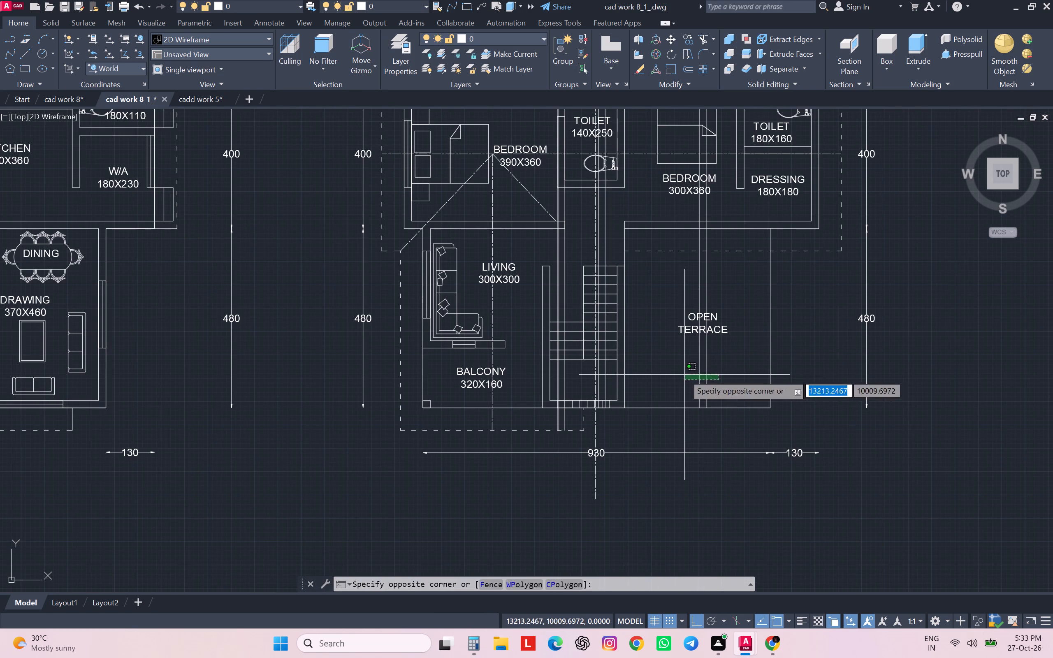
left_click(683, 374)
key("Delete")
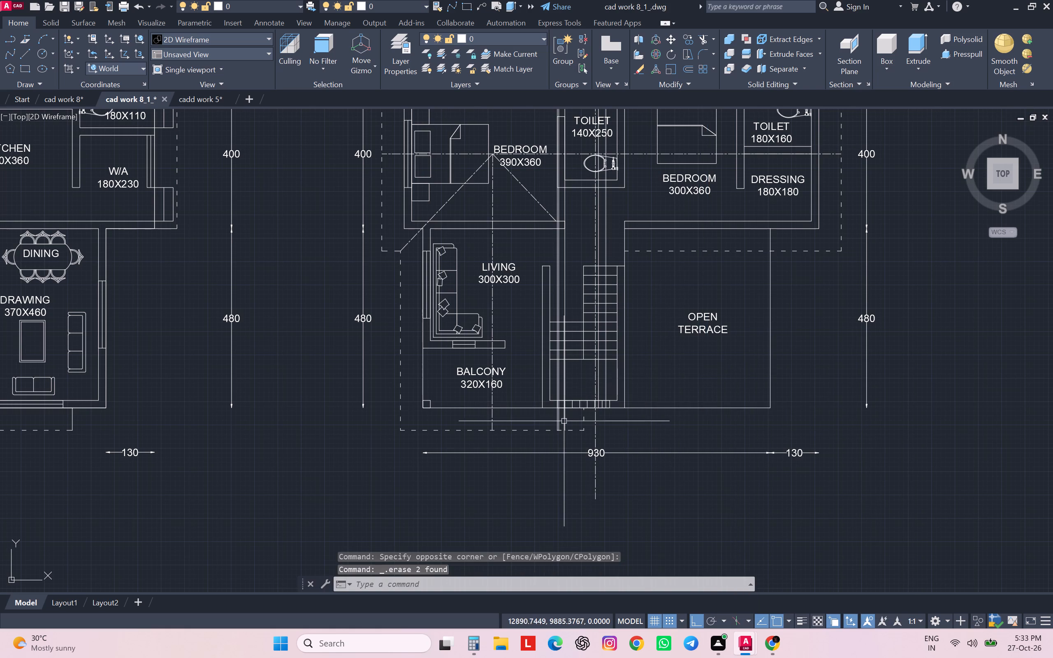
Erase the remaining vertical projection lines running beside the balcony and through the staircase of the first floor plan.
scroll(564, 422, "up", 3)
left_click_drag(583, 414, 567, 415)
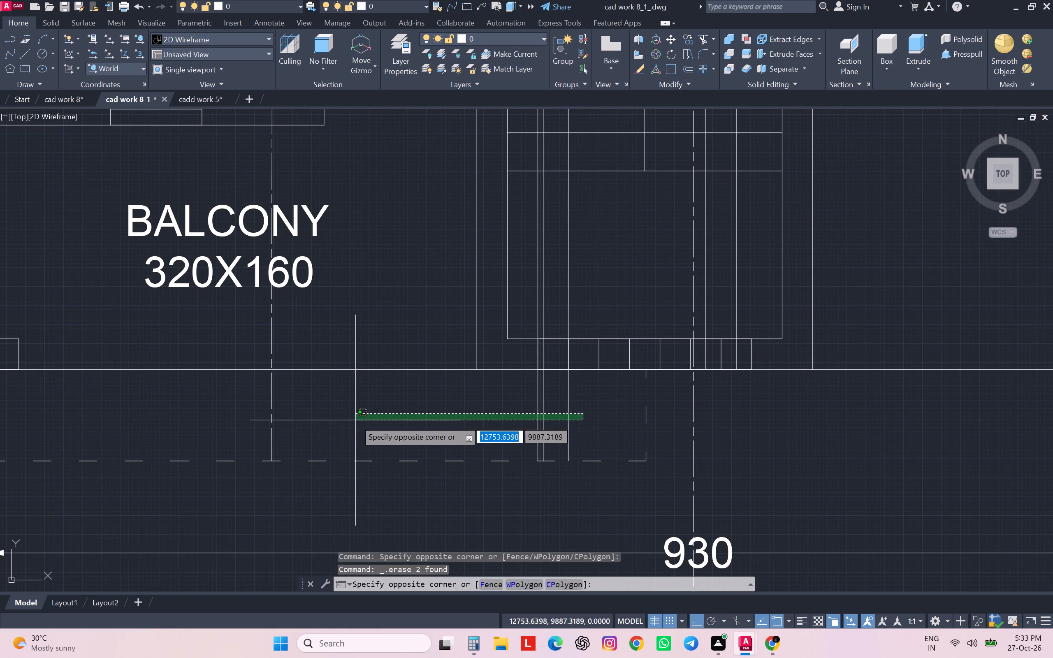
left_click(355, 420)
key("Delete")
scroll(401, 402, "down", 3)
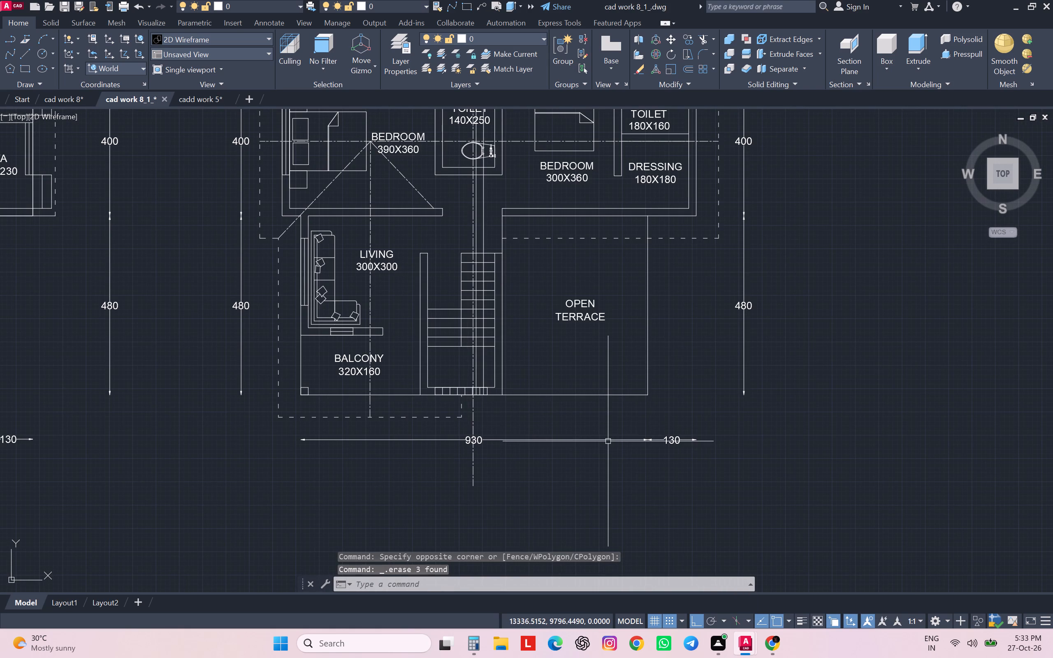
scroll(498, 190, "up", 2)
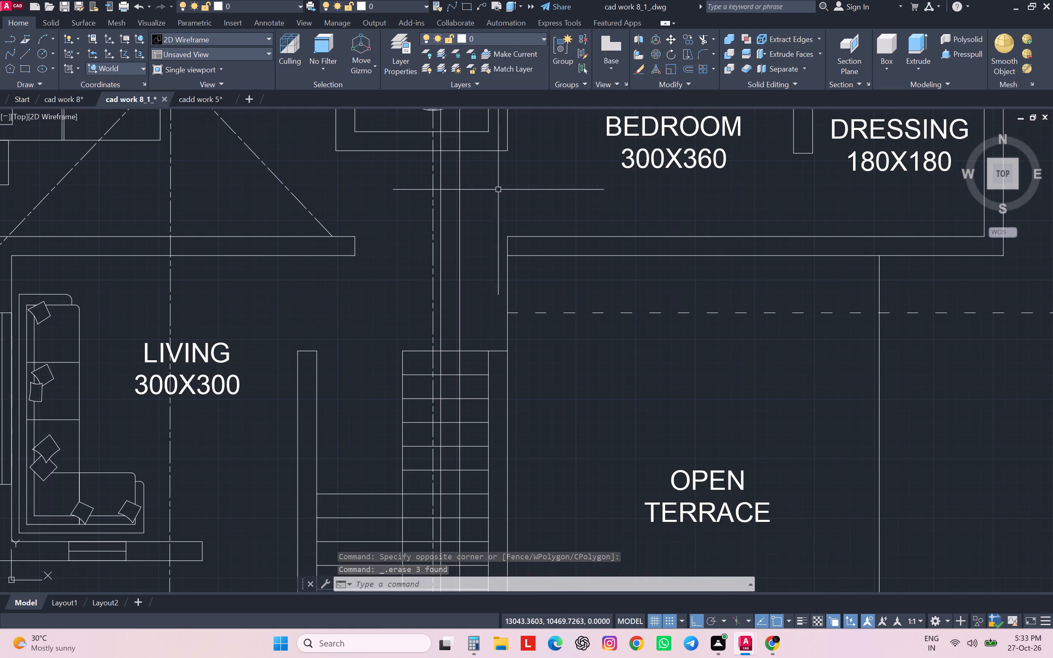
left_click_drag(495, 191, 489, 191)
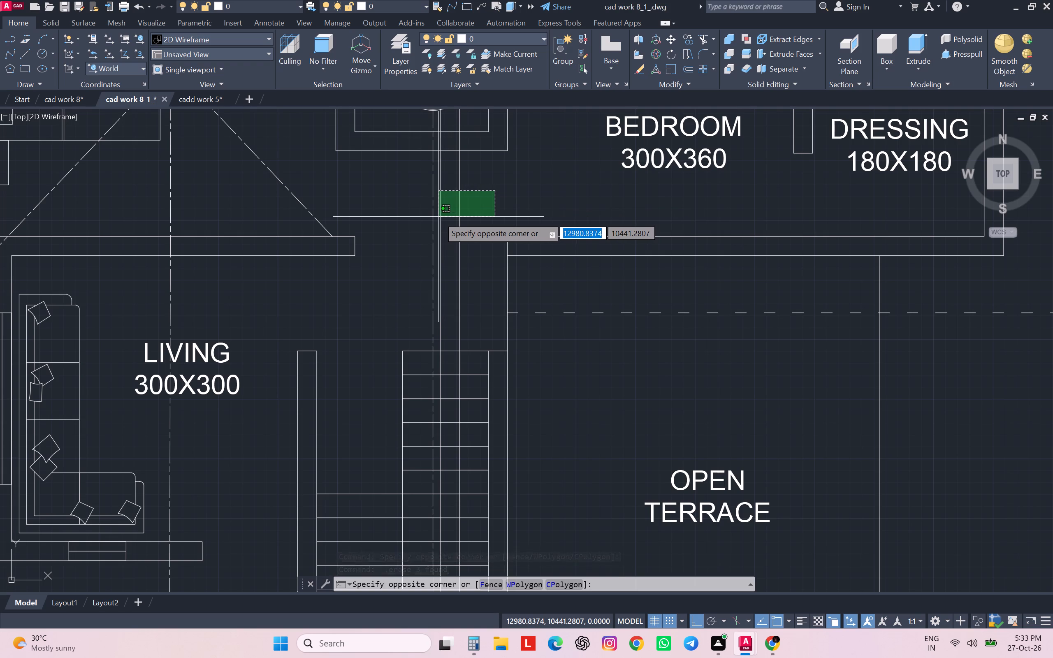
left_click(438, 217)
key("Delete")
scroll(439, 220, "down", 3)
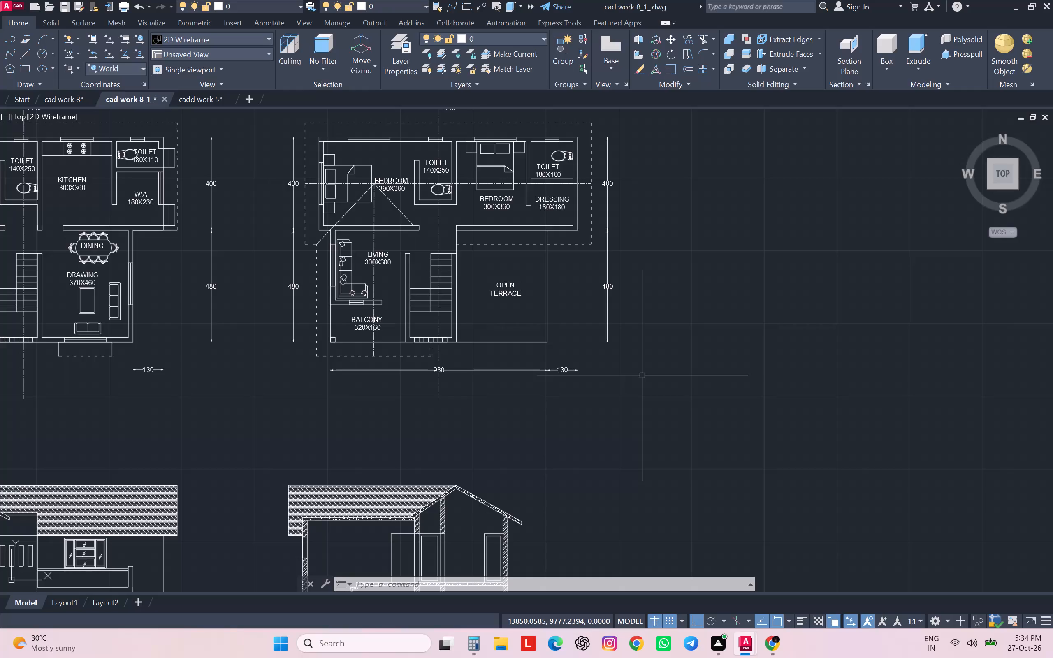
Hatch the open terrace of the first floor plan with the ANGLE pattern at scale 60.
scroll(642, 375, "down", 1)
scroll(642, 375, "up", 1)
scroll(642, 375, "down", 2)
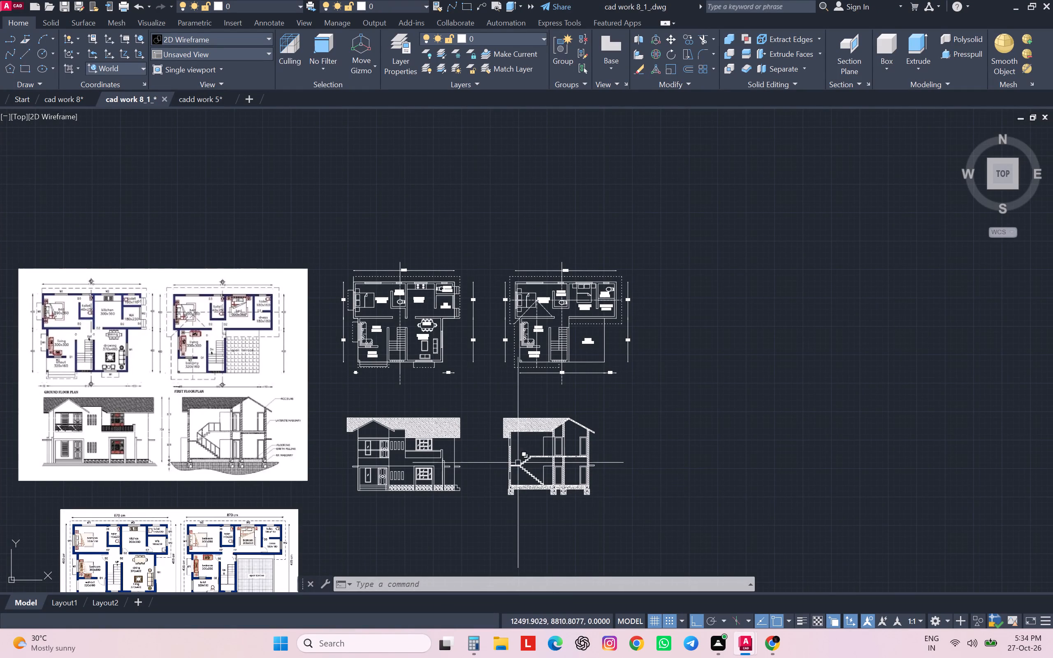
middle_click_drag(392, 472, 386, 449)
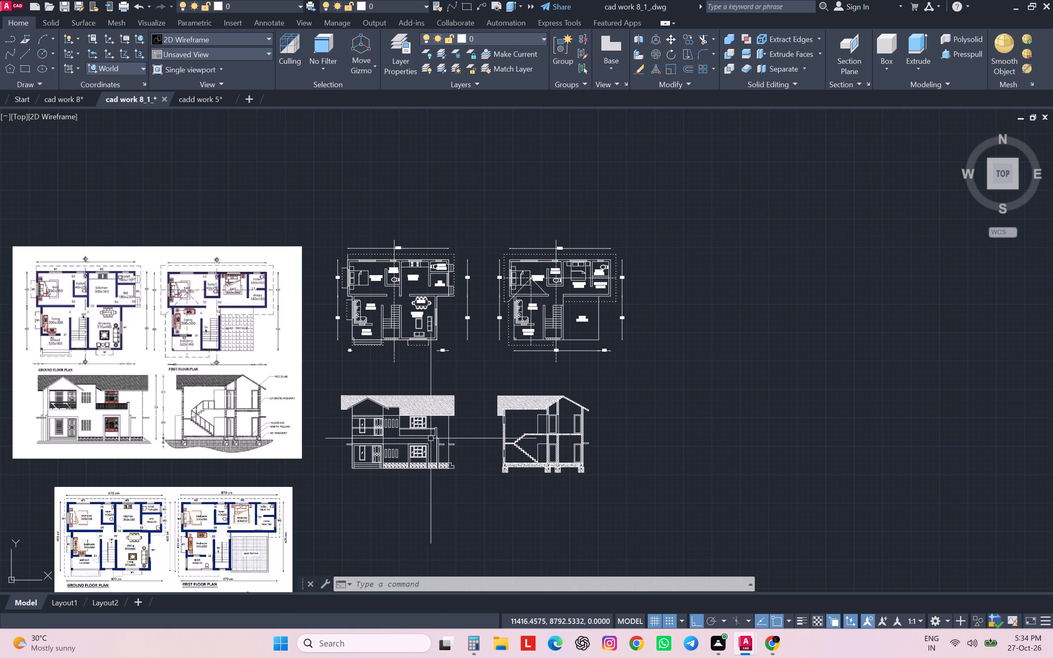
key("Escape")
key("Escape")
key("Escape")
type("HA")
key("Return")
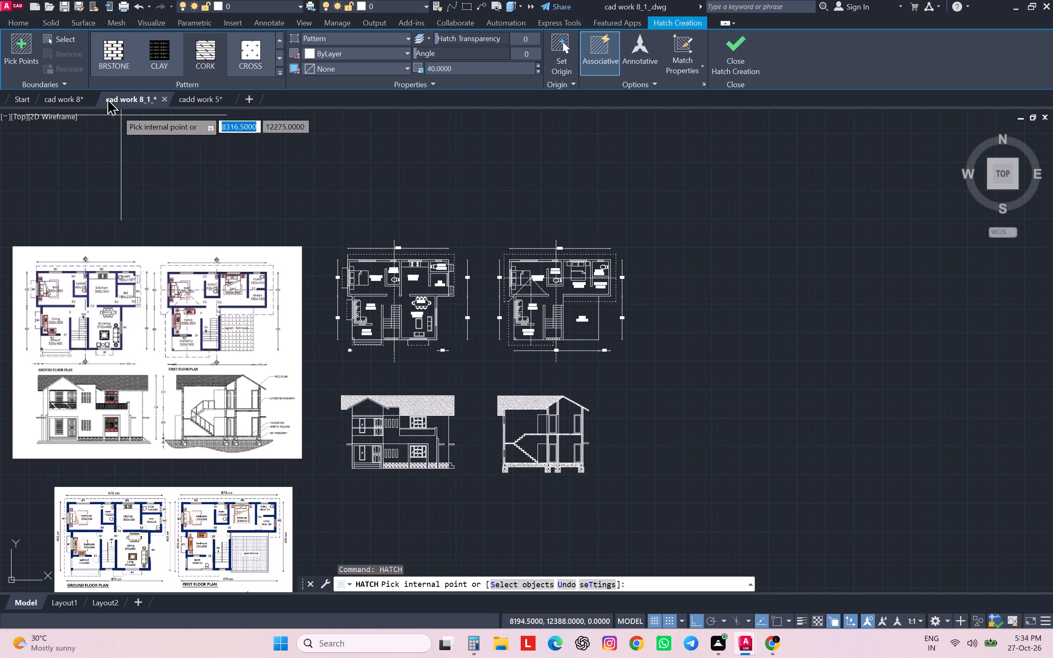
left_click(280, 74)
scroll(239, 87, "up", 7)
scroll(238, 86, "down", 1)
scroll(238, 86, "up", 9)
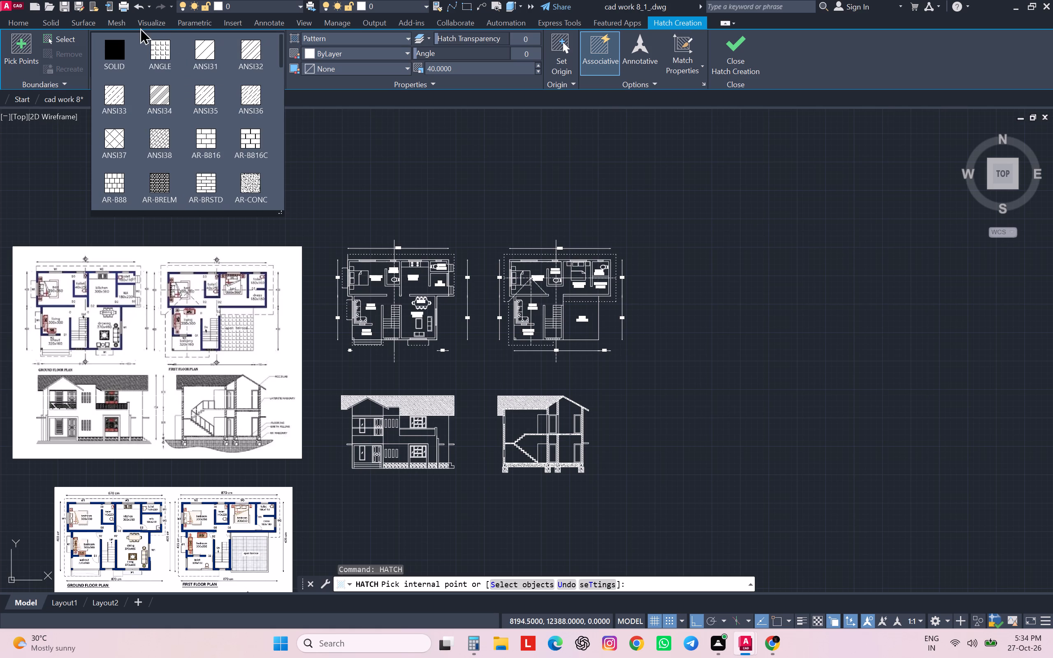
left_click(159, 56)
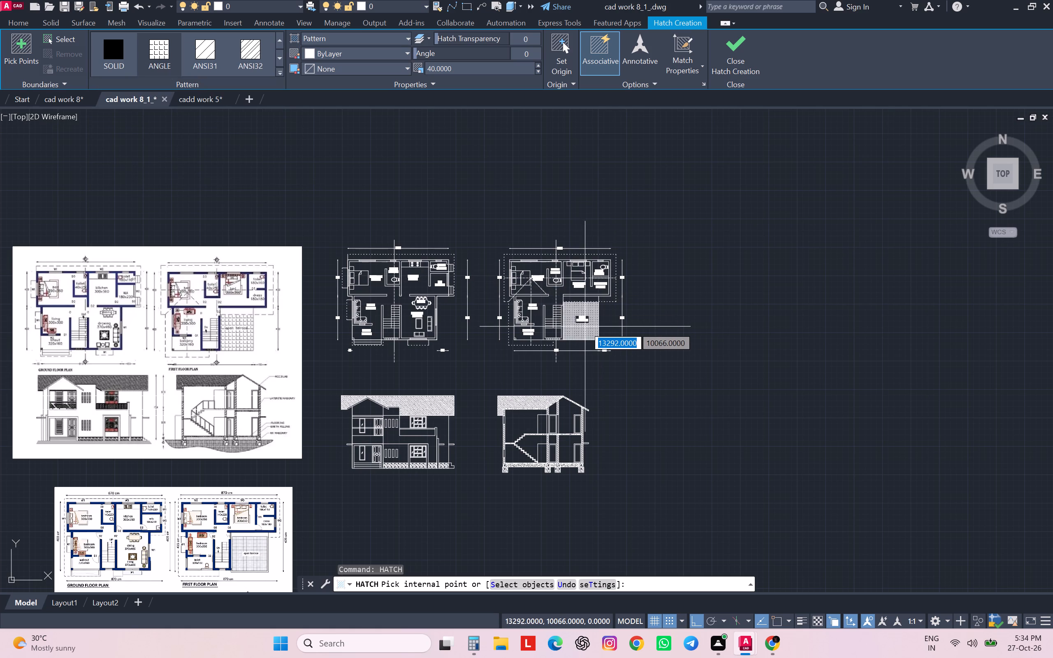
scroll(585, 327, "down", 1)
scroll(585, 327, "up", 5)
left_click(580, 329)
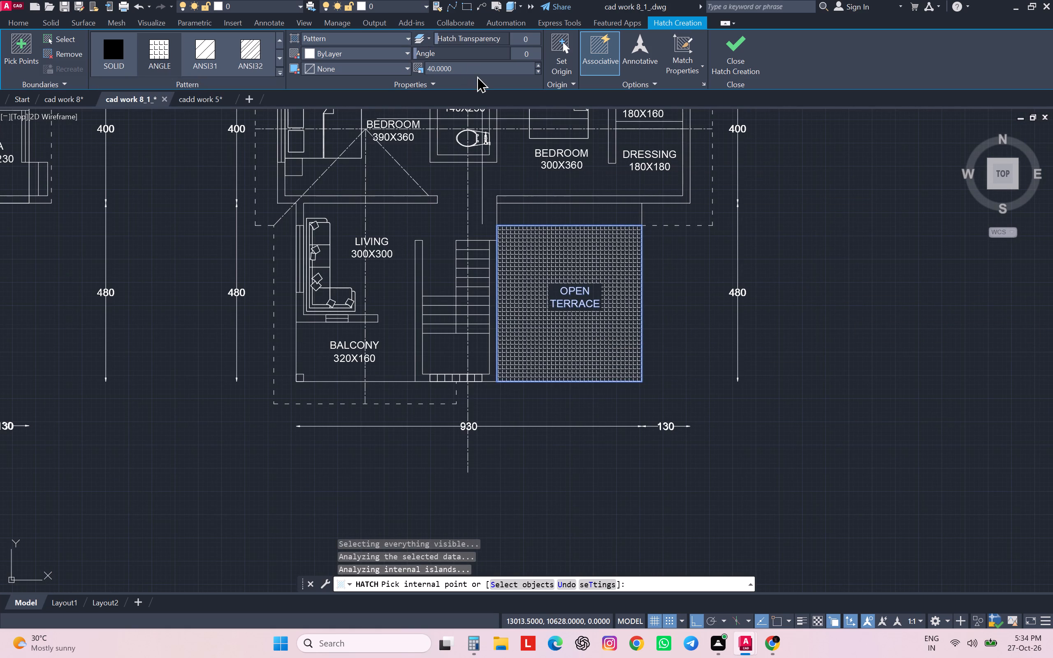
left_click_drag(469, 69, 410, 78)
type("60")
key("Return")
key("Escape")
key("Escape")
key("Escape")
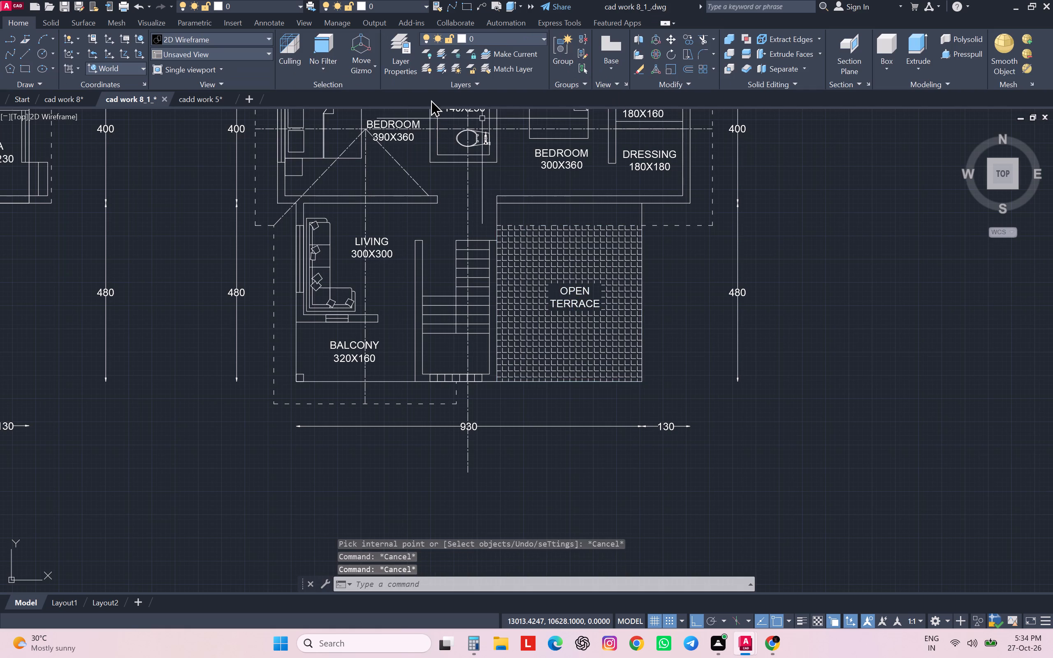
Set the scale of the open terrace's ANGLE hatch to 100.
scroll(556, 240, "down", 1)
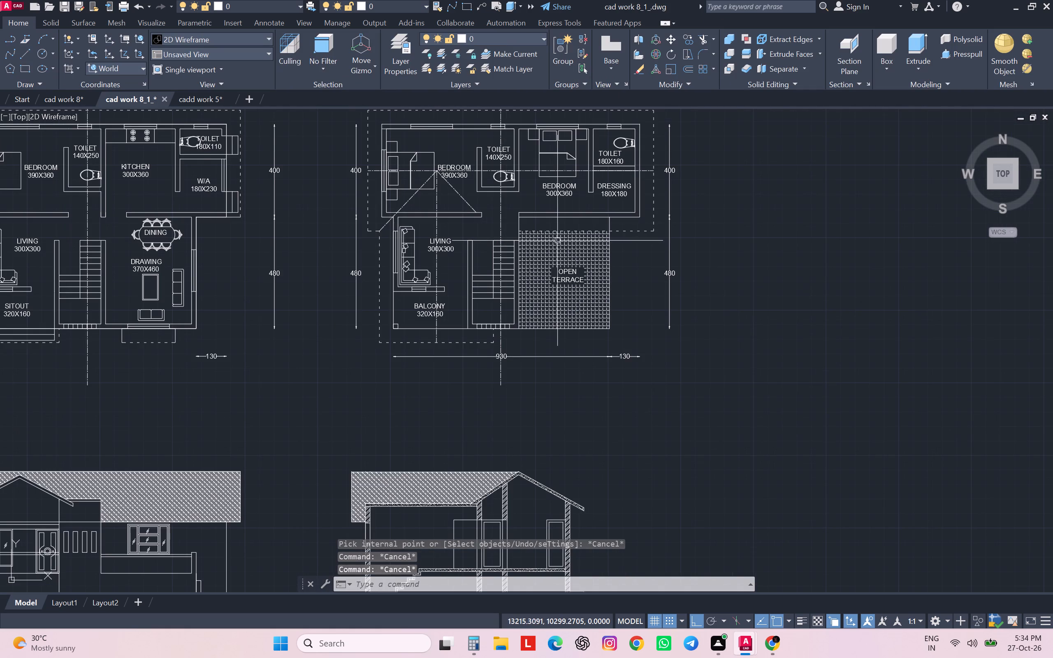
scroll(589, 210, "down", 1)
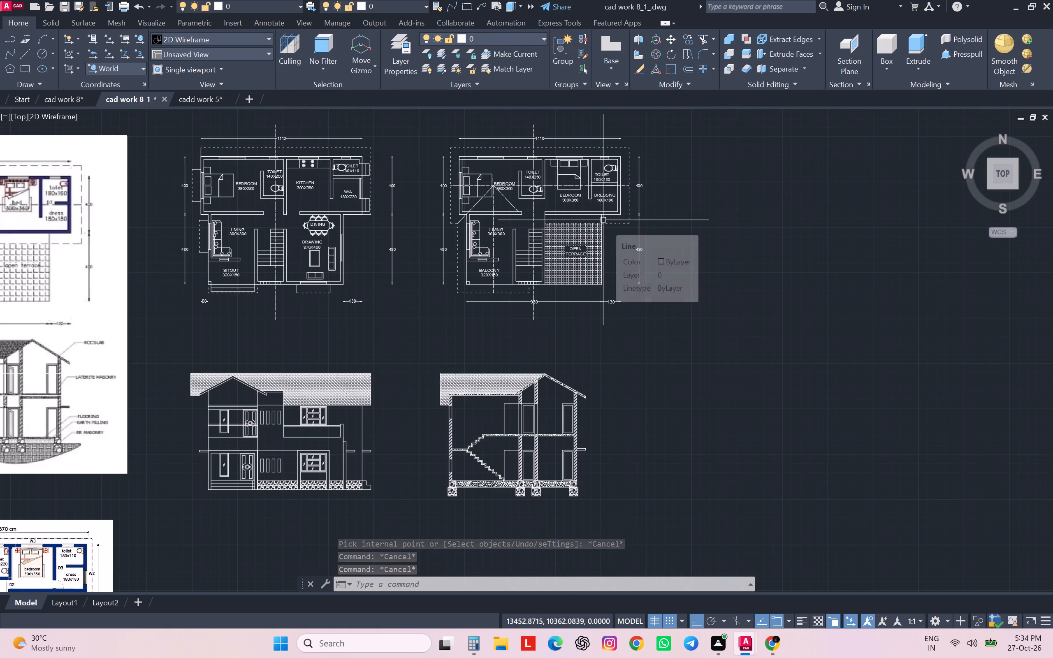
scroll(603, 220, "down", 1)
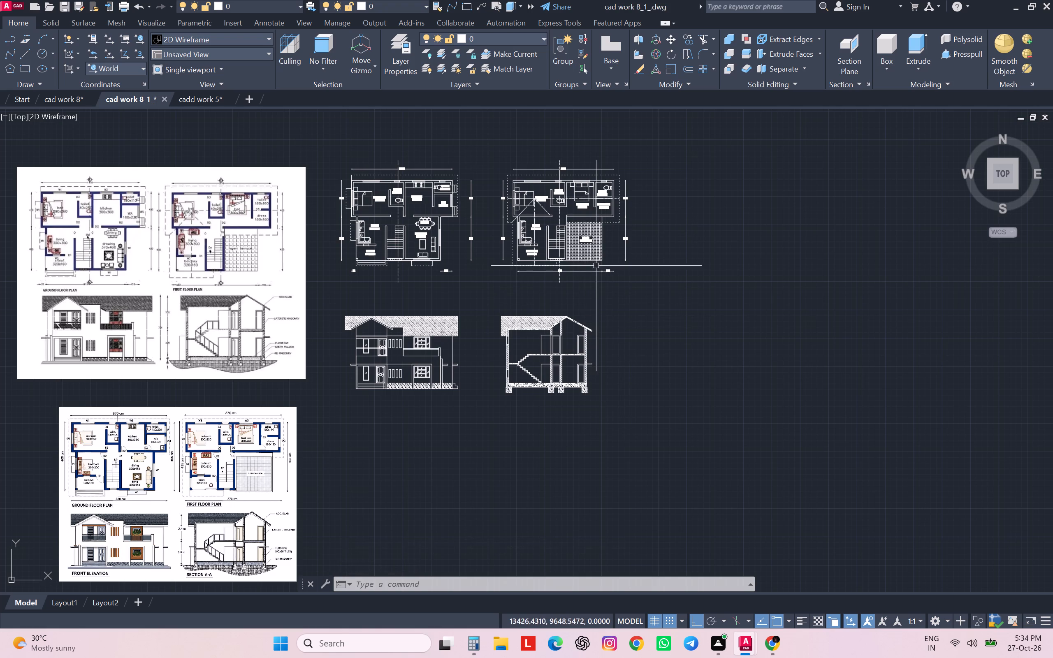
left_click(594, 250)
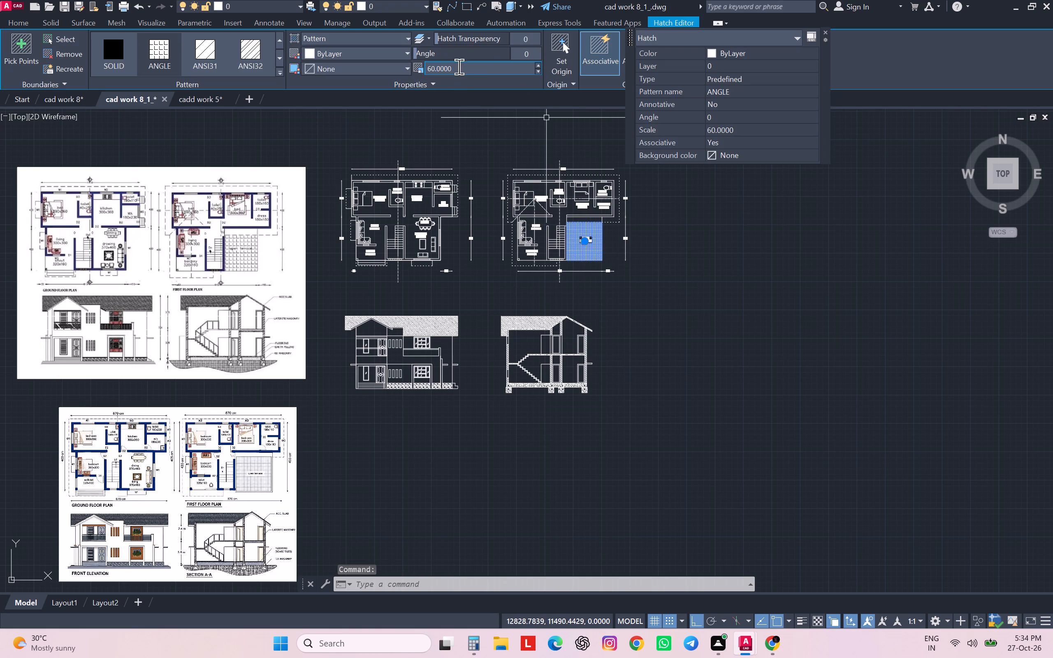
left_click_drag(458, 66, 405, 76)
type("100")
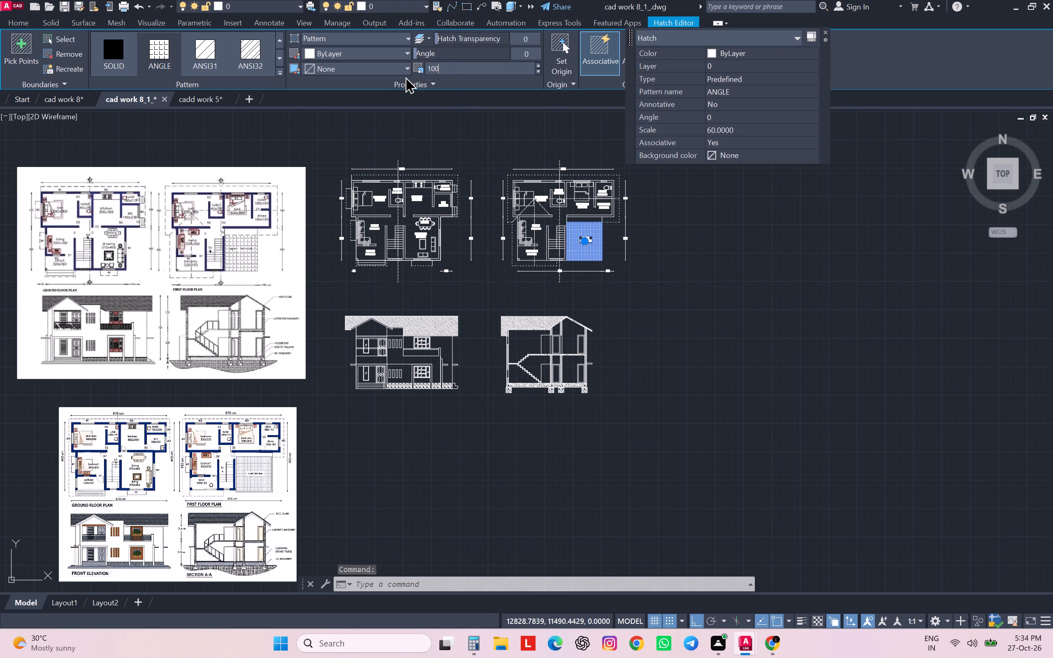
key("Return")
left_click(604, 255)
key("Escape")
key("Escape")
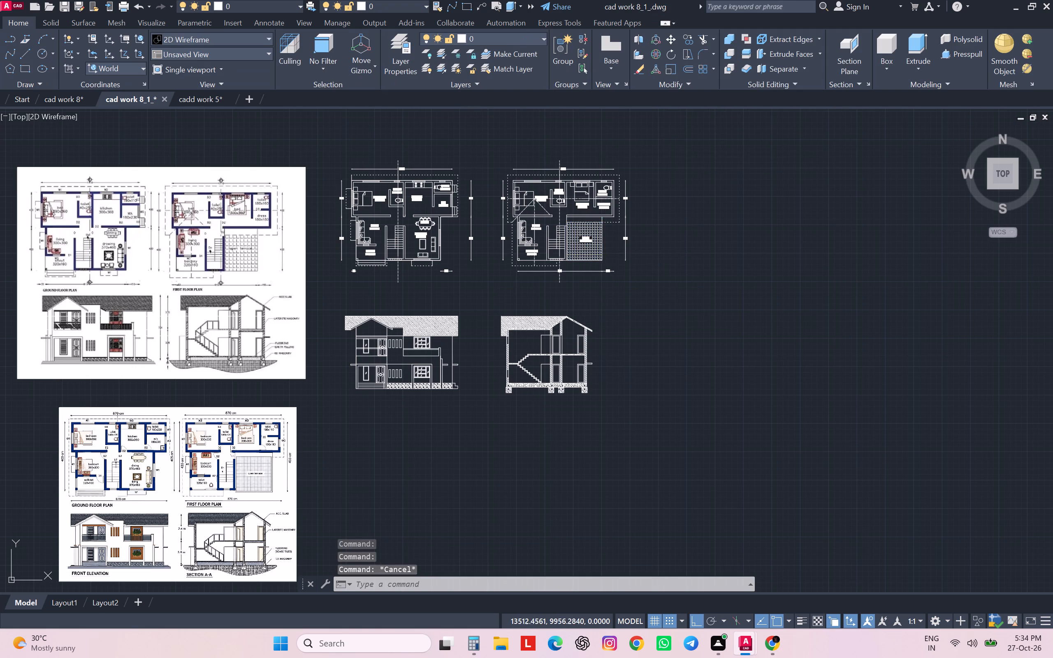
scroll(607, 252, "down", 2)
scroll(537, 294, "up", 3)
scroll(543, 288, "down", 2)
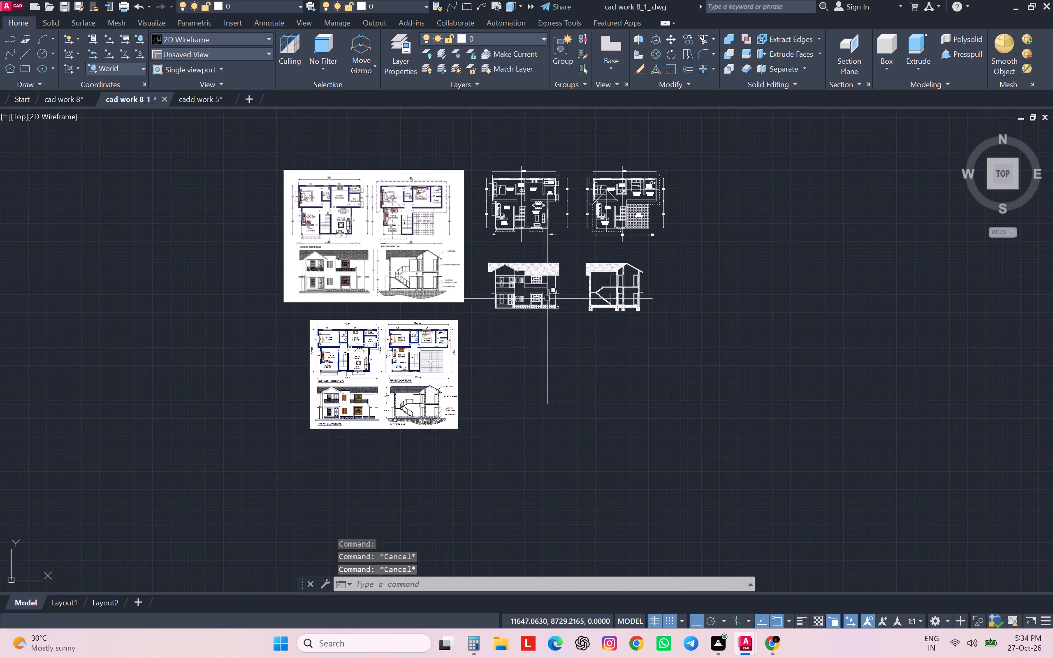
Examine the reference floor plans against the drawn plans for door and window labels still missing.
scroll(532, 191, "up", 2)
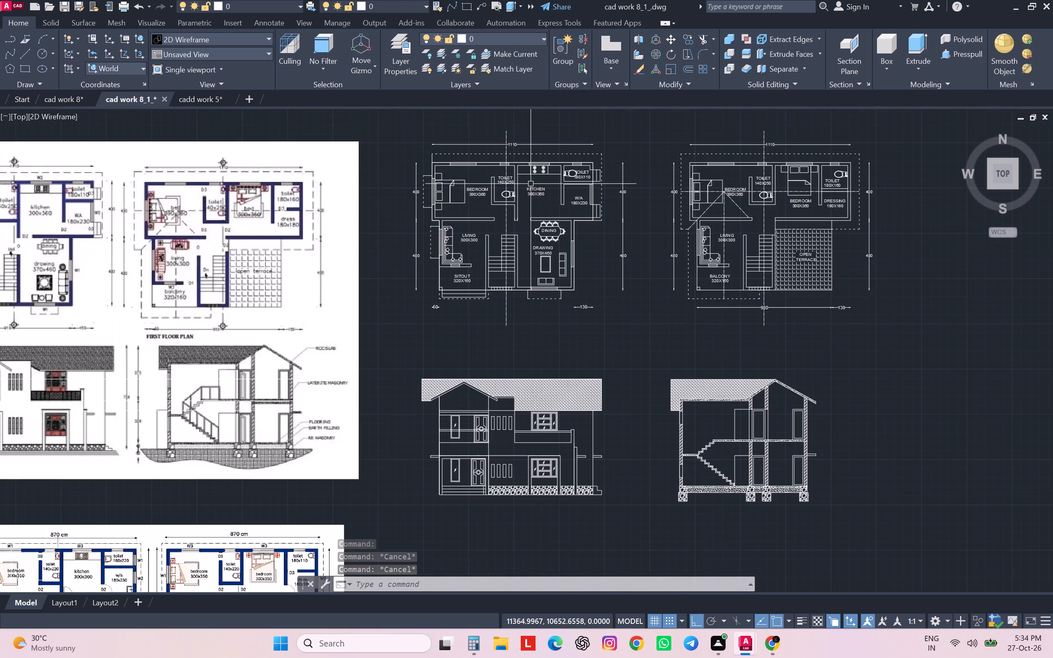
middle_click_drag(174, 290, 204, 313)
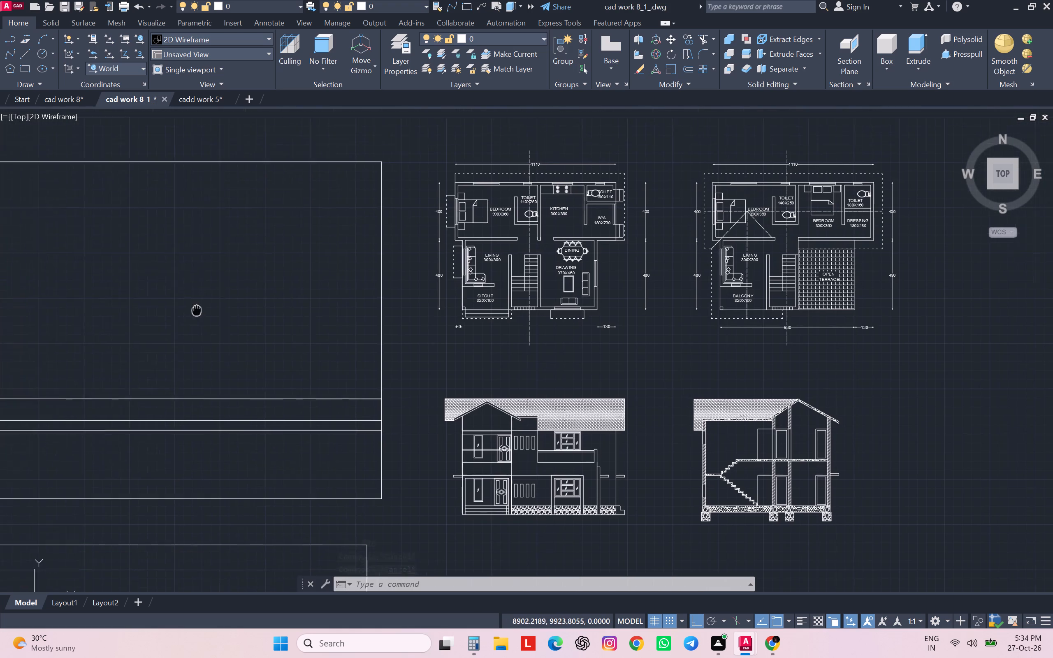
middle_click_drag(204, 313, 352, 357)
scroll(199, 297, "up", 2)
scroll(199, 297, "down", 3)
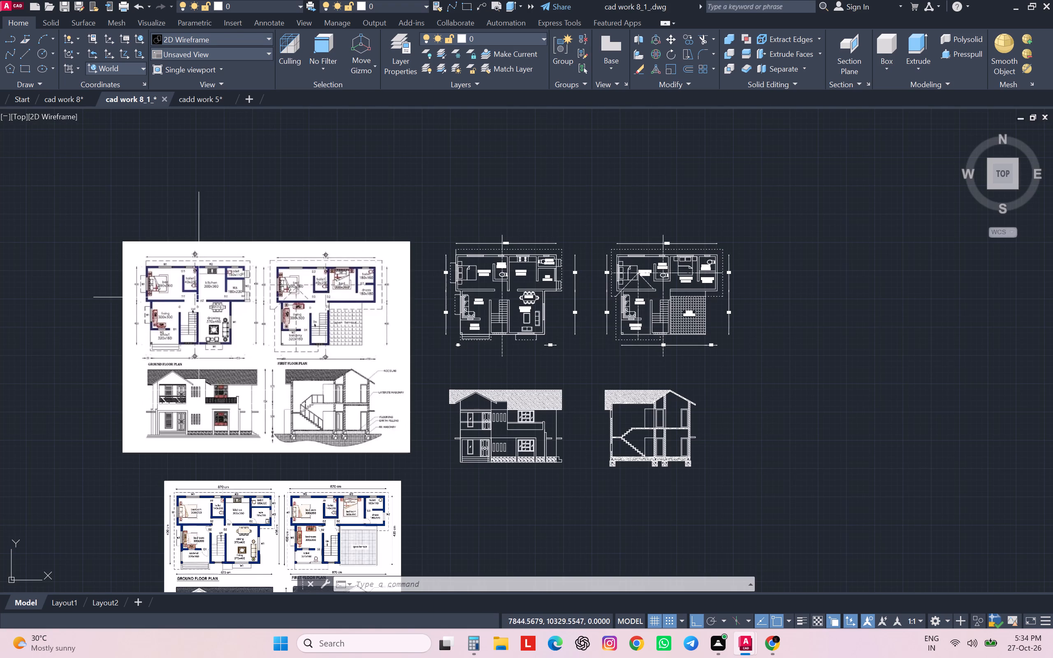
scroll(244, 251, "up", 1)
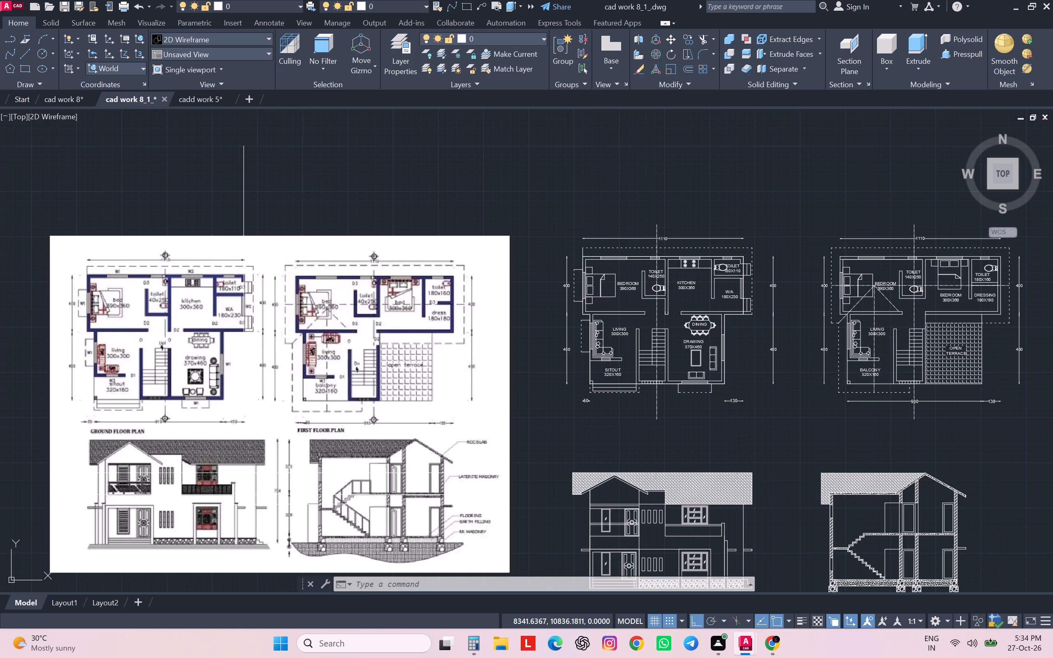
scroll(244, 251, "up", 1)
scroll(244, 251, "down", 2)
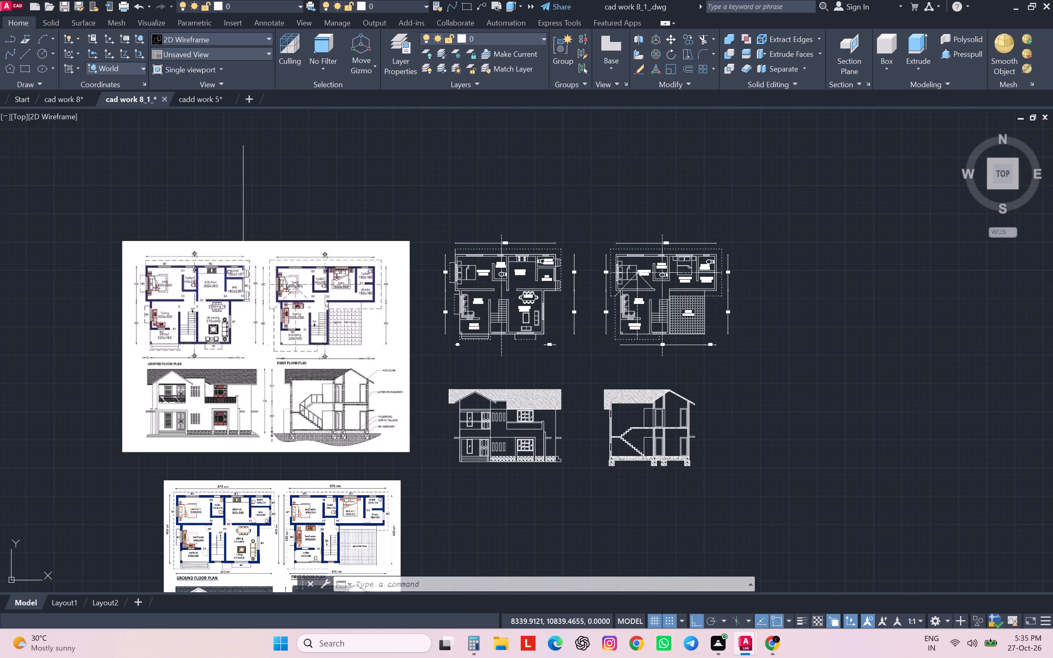
Add the multiline text "D1" at text height 20 in the empty space beside the first floor plan.
key("t")
key("Return")
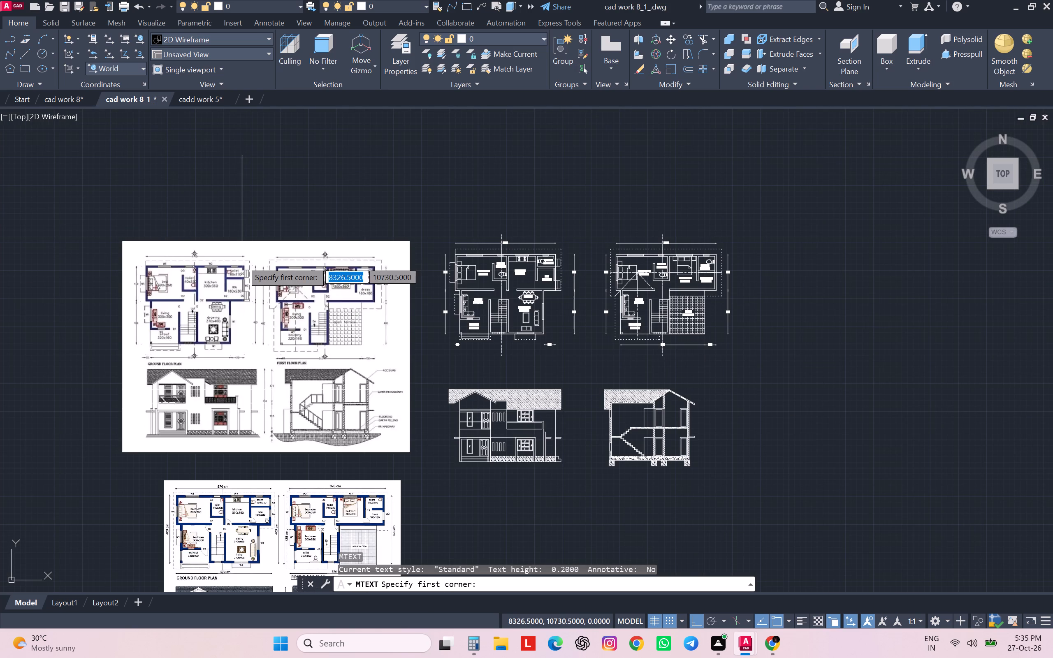
left_click_drag(780, 305, 787, 311)
left_click(841, 361)
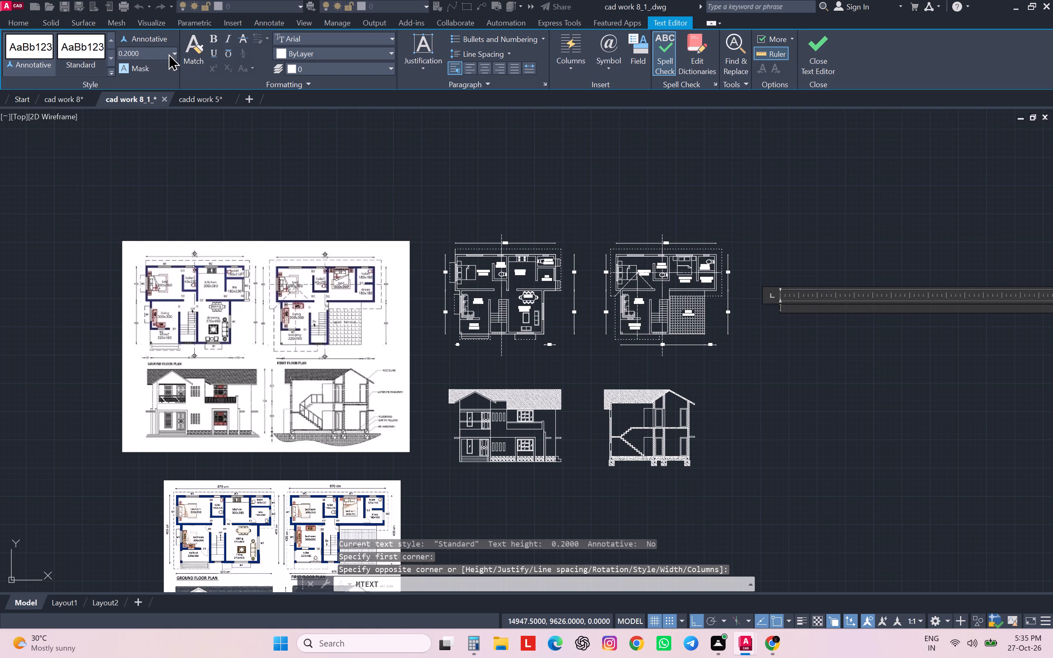
left_click(172, 53)
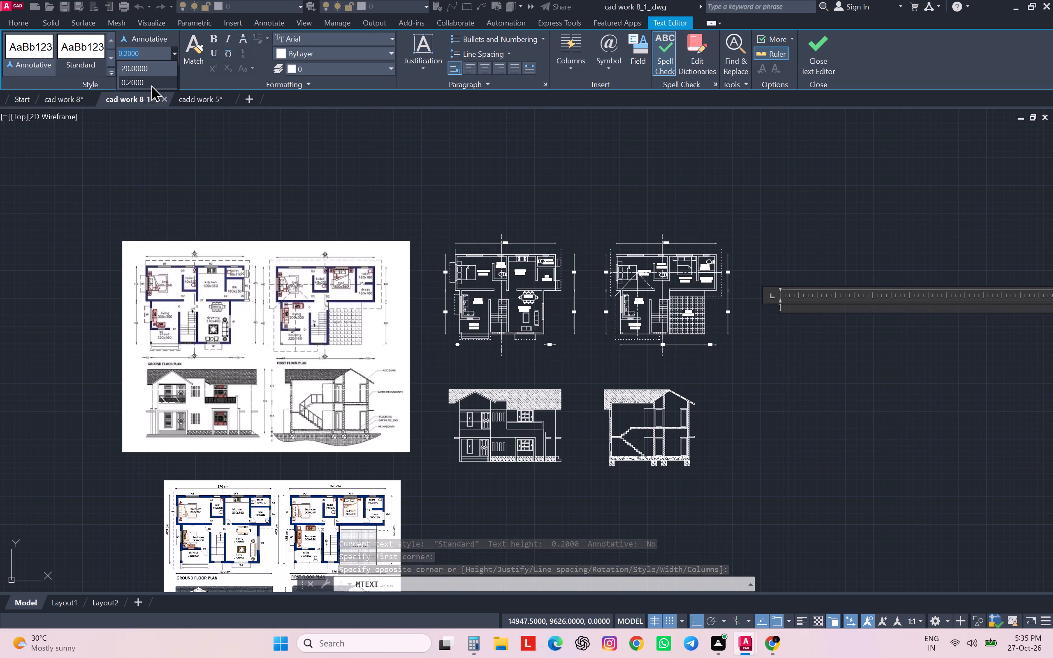
left_click(150, 72)
type("10")
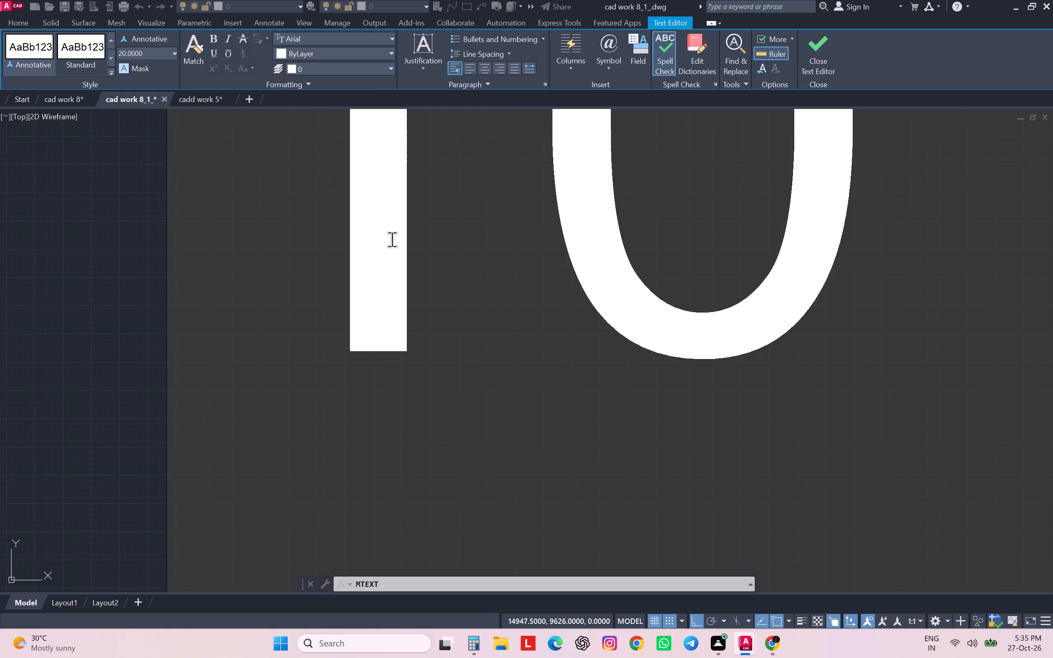
key("BackSpace")
key("BackSpace")
key("BackSpace")
key("d")
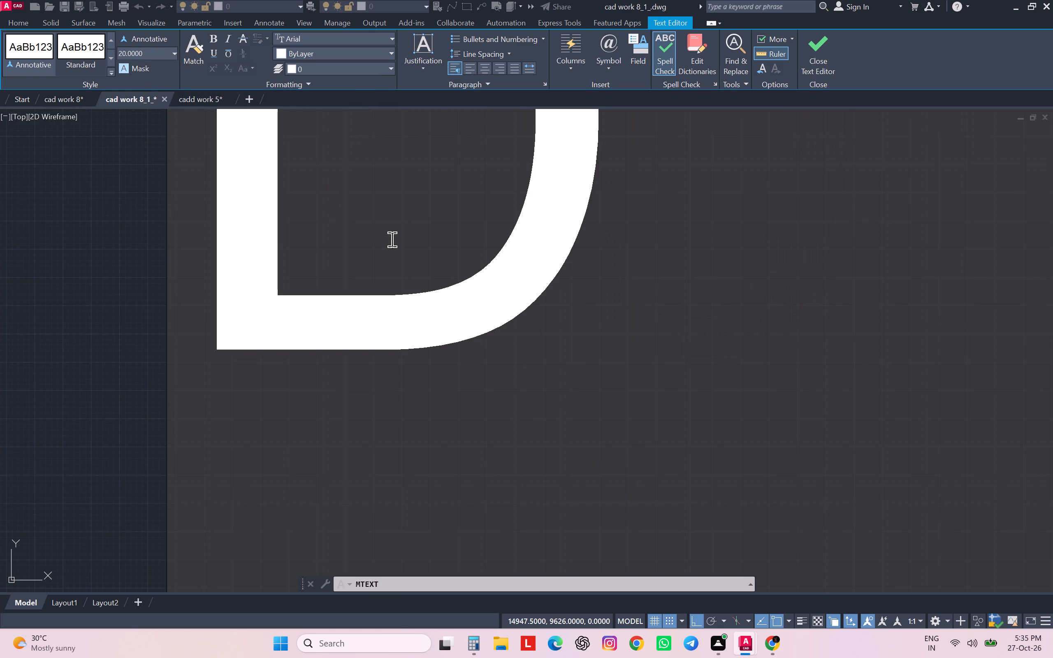
key("1")
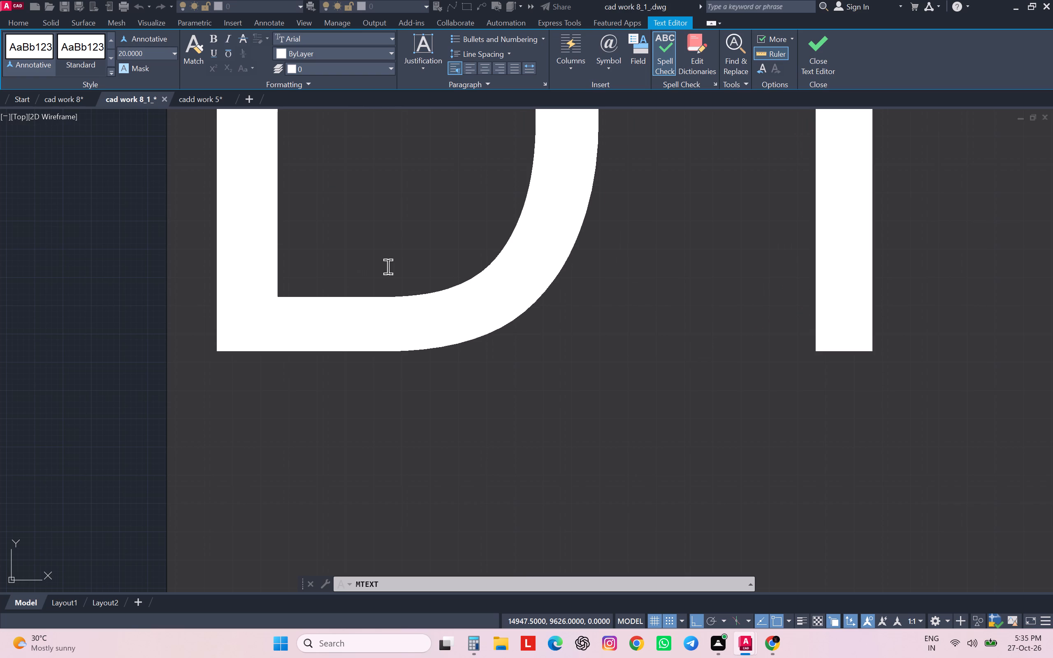
scroll(389, 267, "down", 10)
scroll(392, 277, "up", 1)
left_click(359, 383)
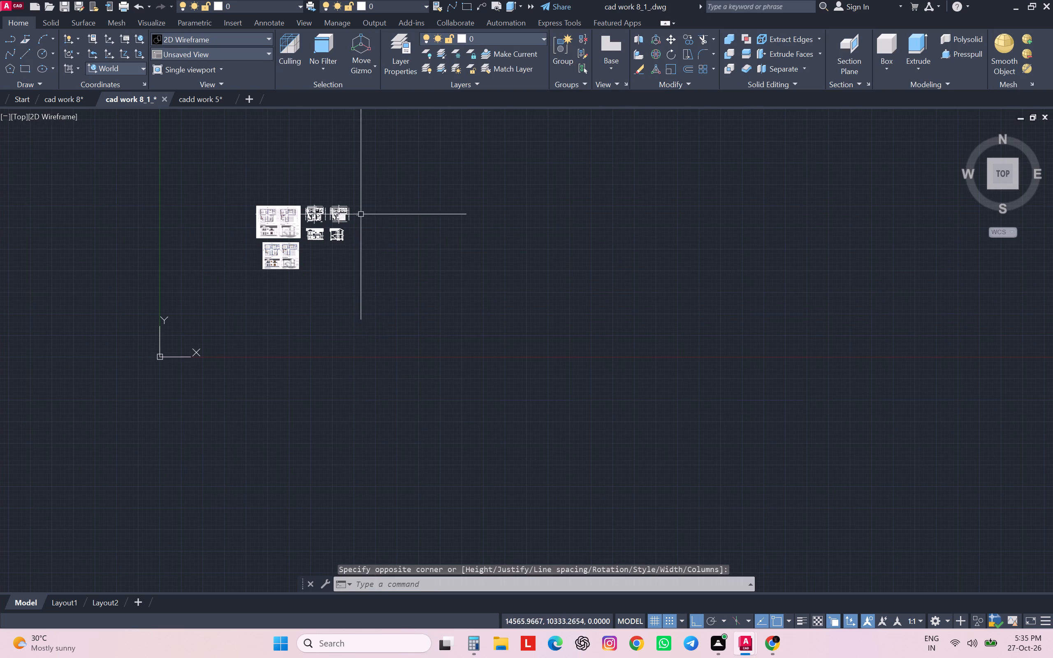
Turn Ortho off and move the D1 label into the door opening between living and sitout in the ground floor plan.
scroll(360, 214, "up", 5)
left_click(322, 228)
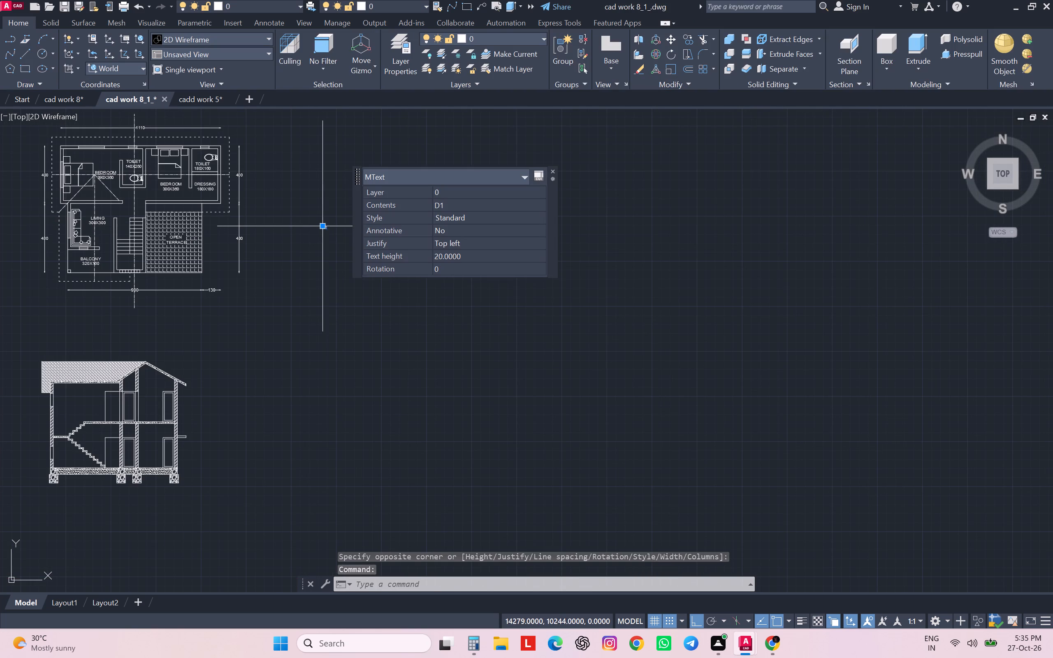
left_click(323, 226)
scroll(323, 226, "down", 3)
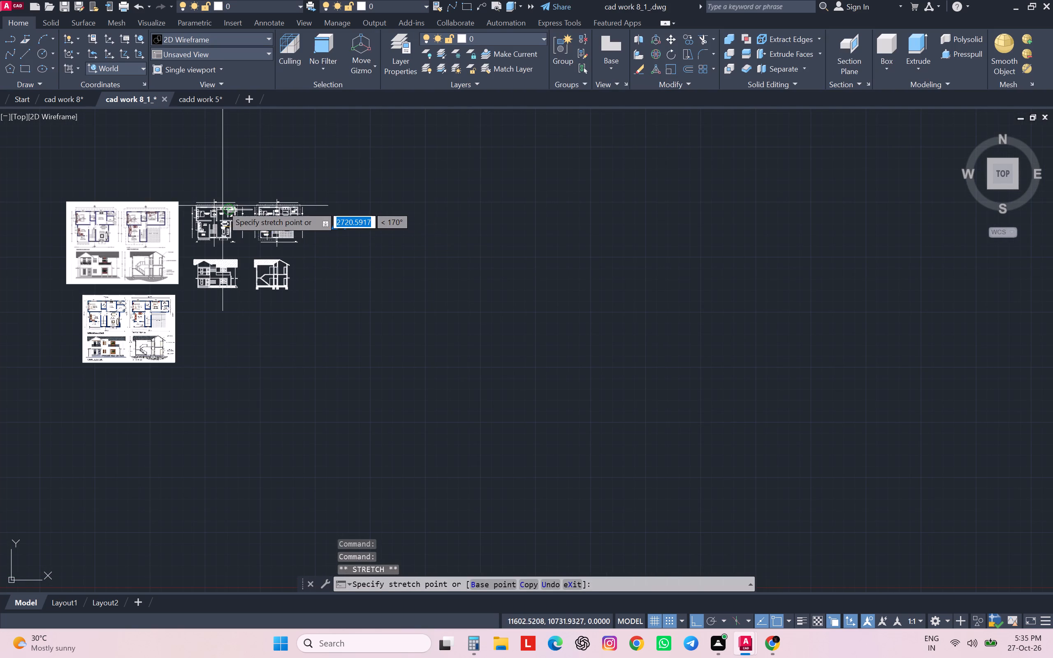
scroll(223, 206, "up", 3)
scroll(183, 222, "down", 2)
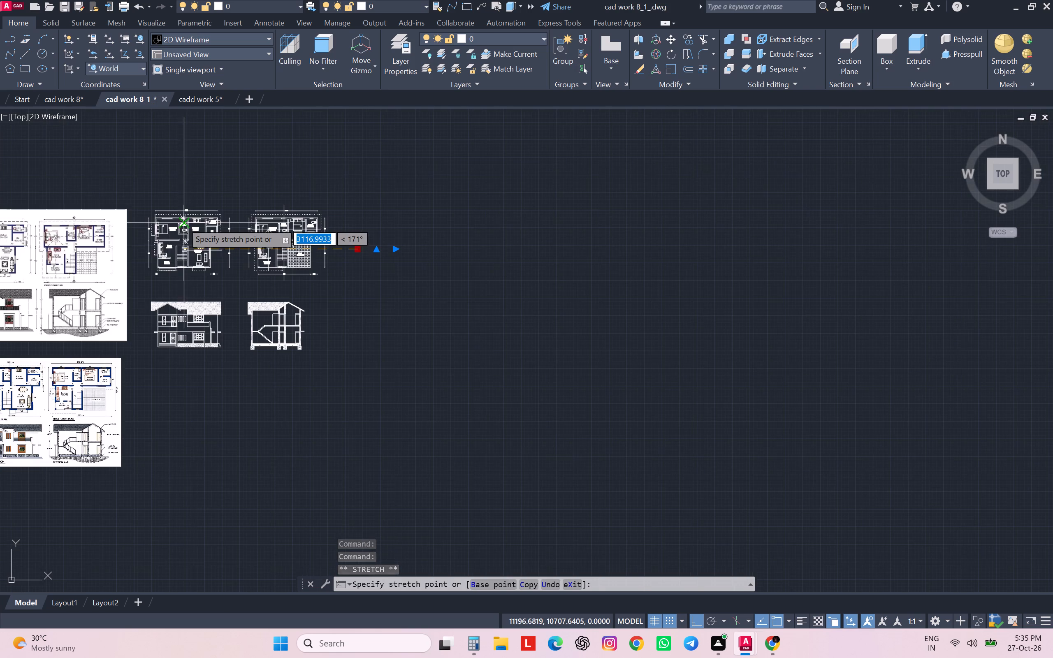
middle_click_drag(68, 235, 278, 236)
scroll(211, 230, "up", 4)
scroll(211, 230, "down", 2)
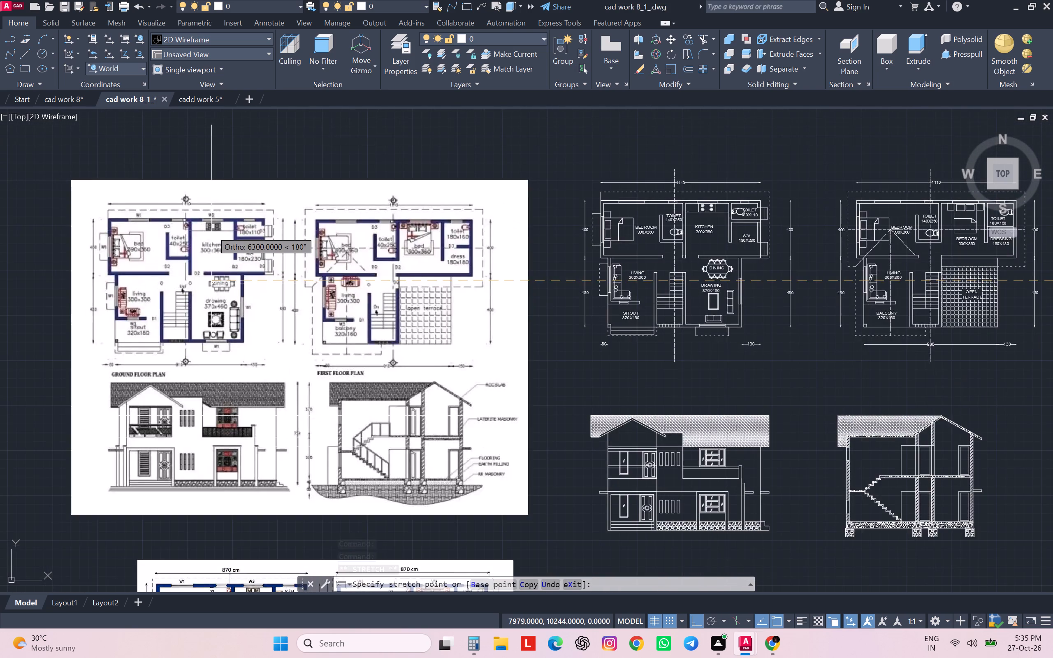
scroll(211, 230, "up", 1)
scroll(211, 230, "down", 1)
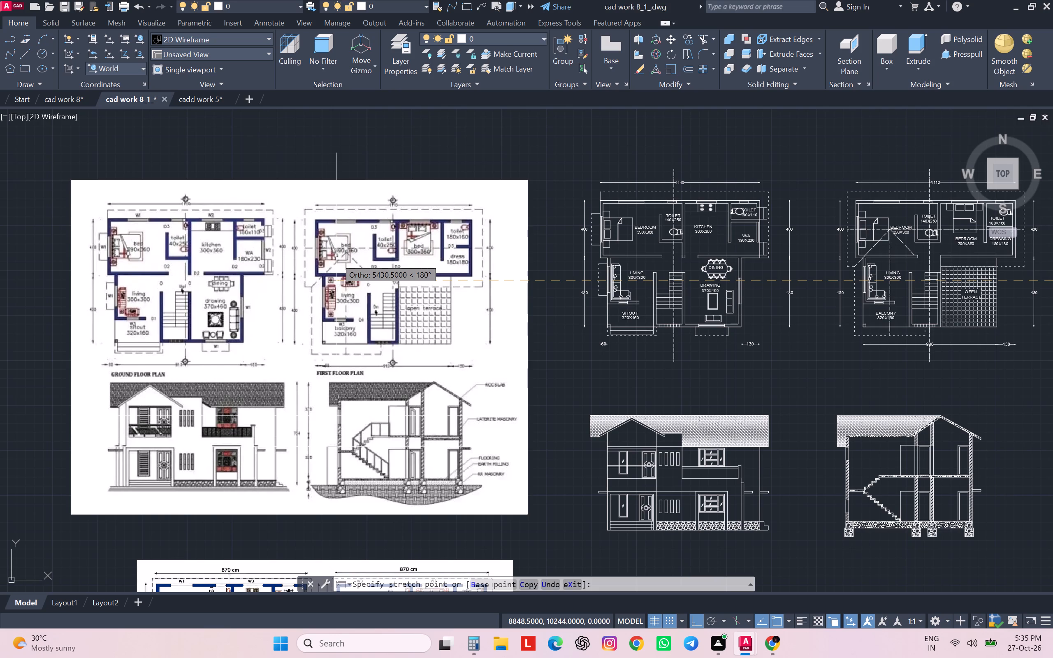
scroll(373, 249, "down", 2)
scroll(373, 249, "up", 1)
scroll(373, 249, "down", 1)
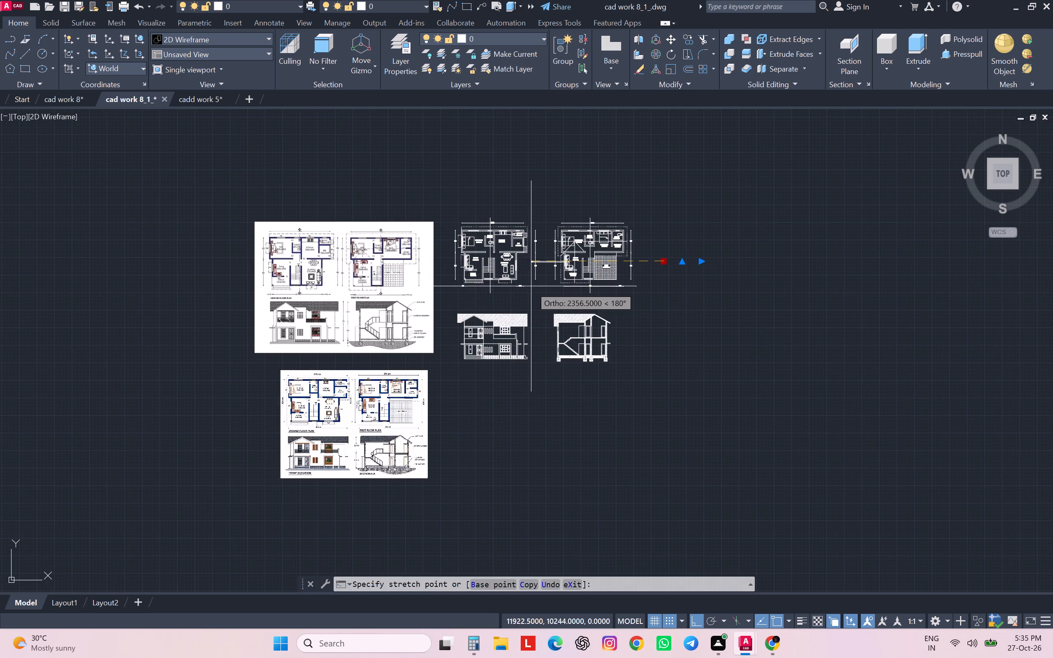
scroll(475, 255, "up", 2)
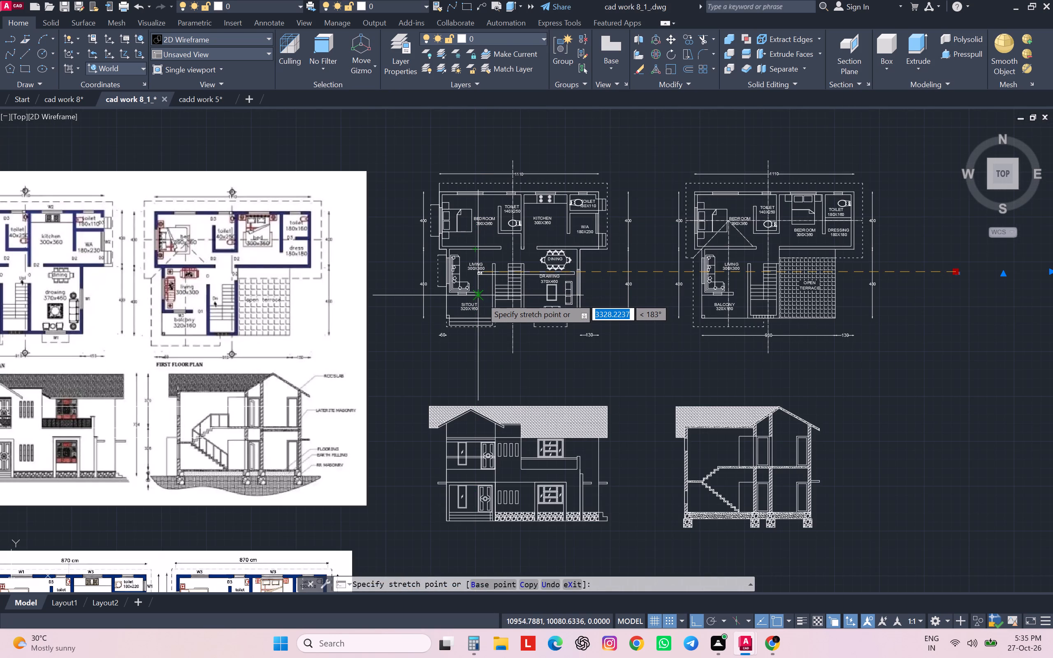
key("F8")
scroll(488, 294, "up", 3)
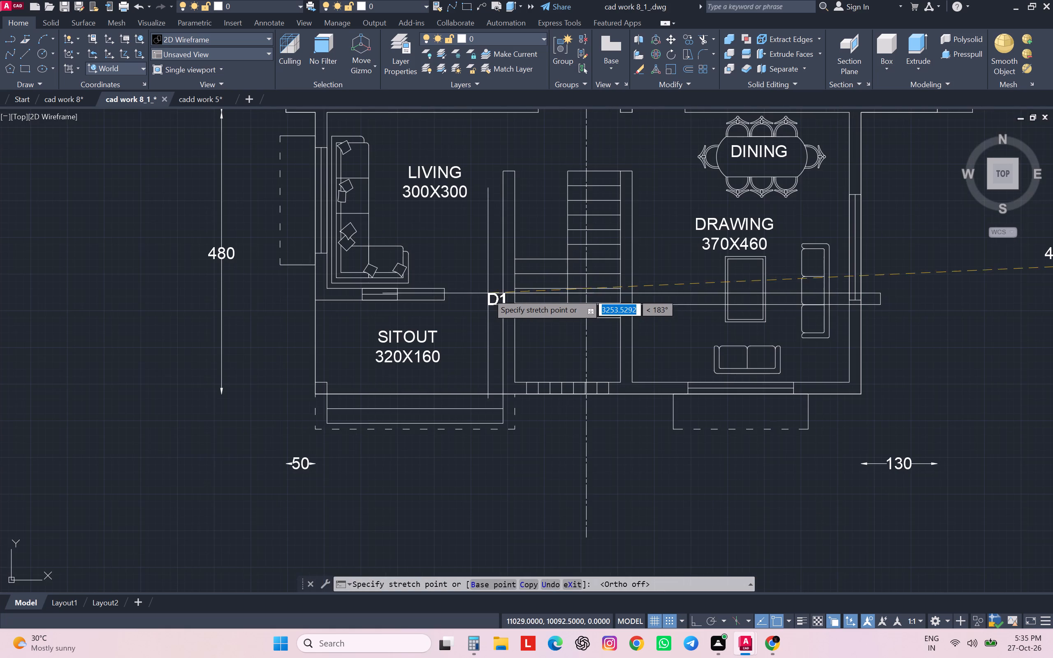
left_click(466, 287)
scroll(468, 286, "down", 1)
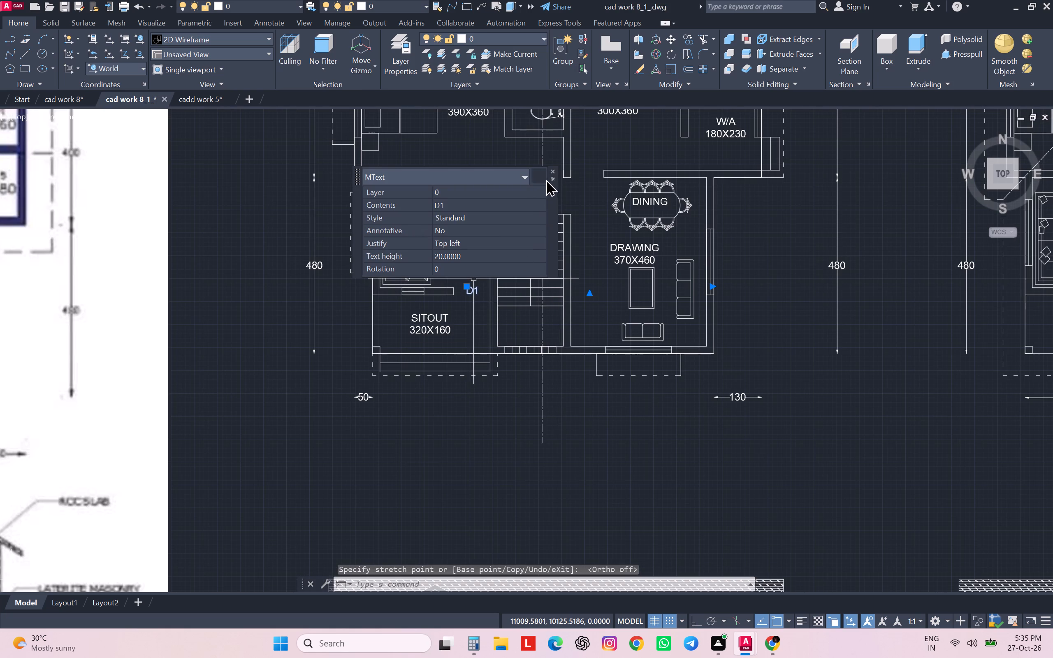
left_click(555, 172)
scroll(302, 253, "up", 1)
middle_click(597, 320)
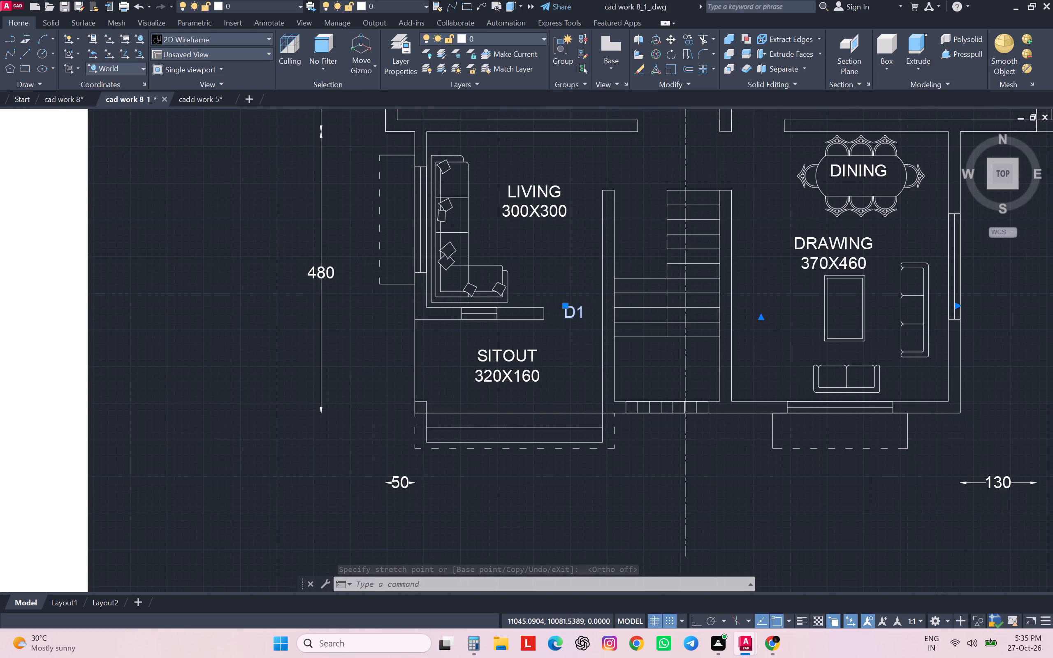
Copy the D1 label to the matching door opening between living and balcony in the first floor plan.
scroll(597, 317, "down", 2)
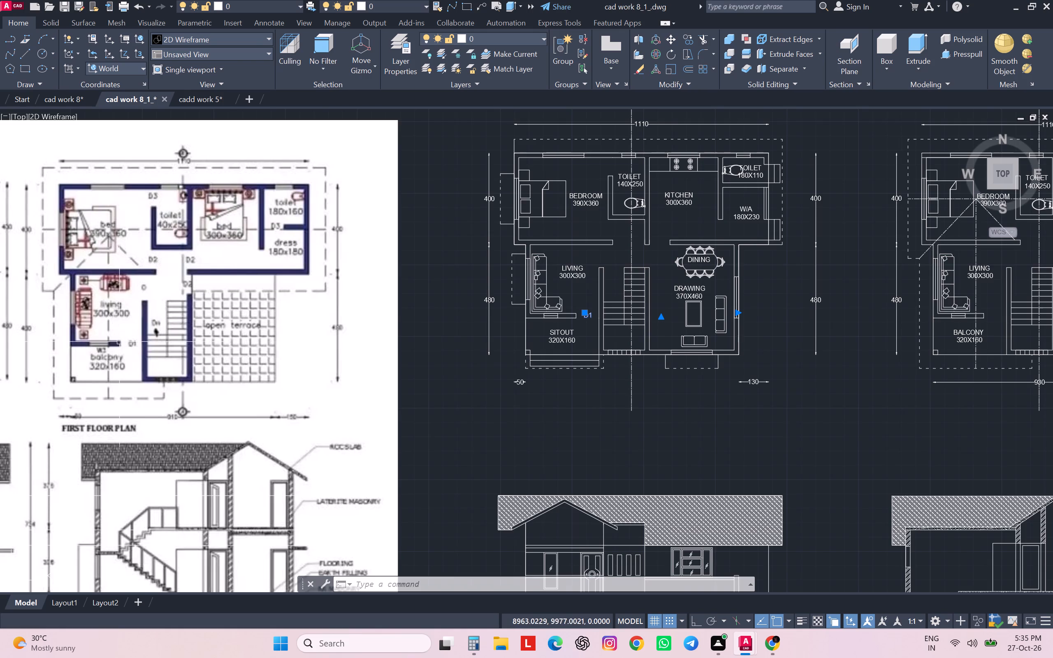
scroll(123, 339, "down", 2)
type("CO")
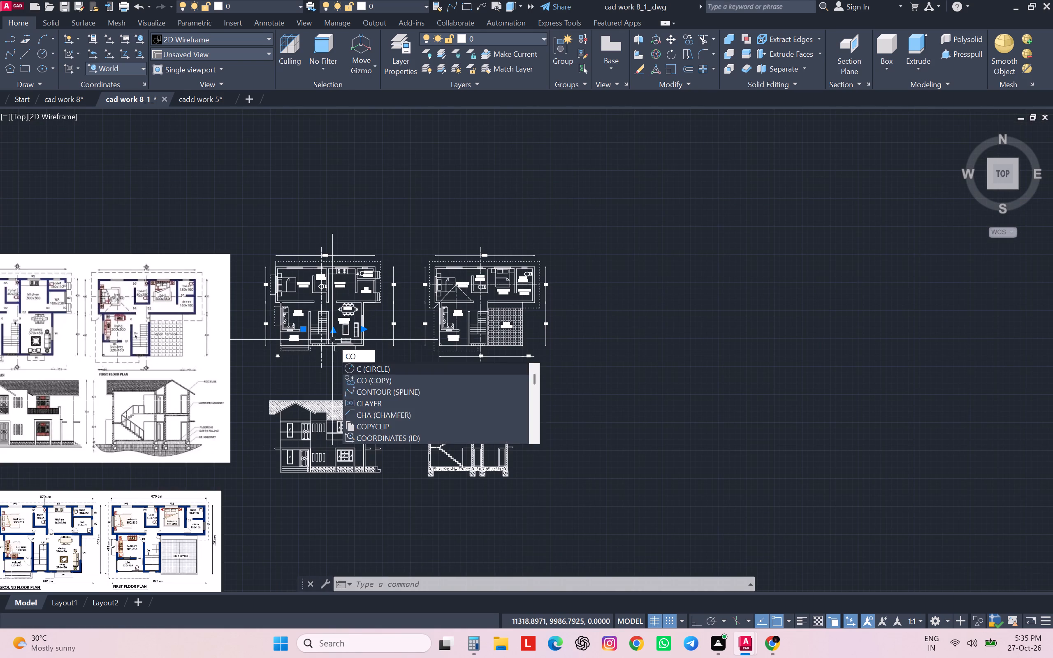
key("Return")
scroll(310, 327, "up", 3)
left_click(289, 339)
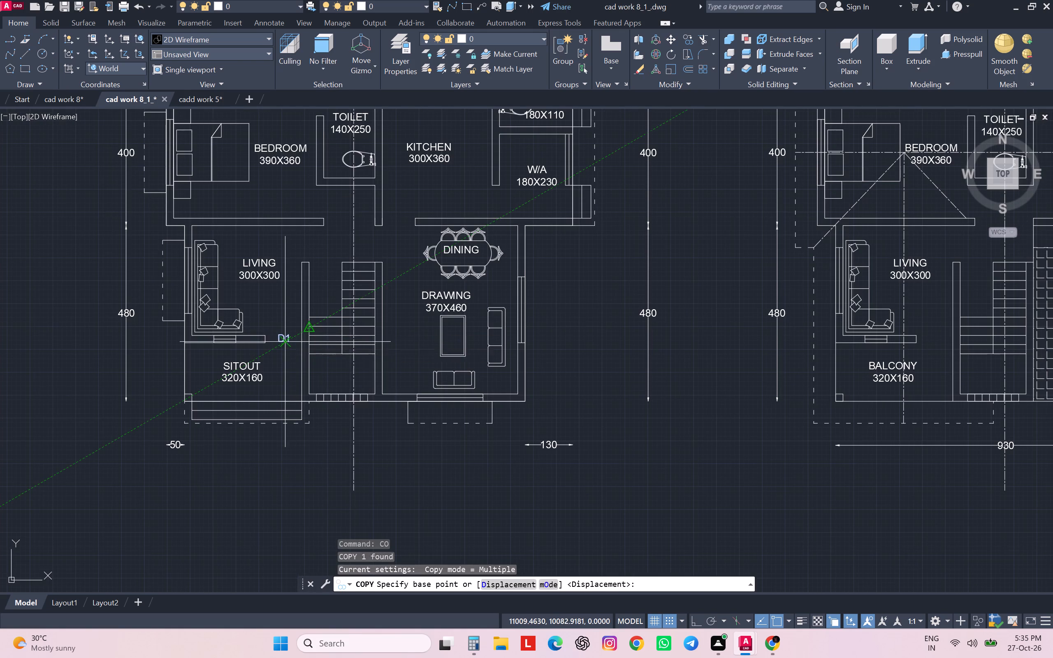
scroll(289, 338, "down", 1)
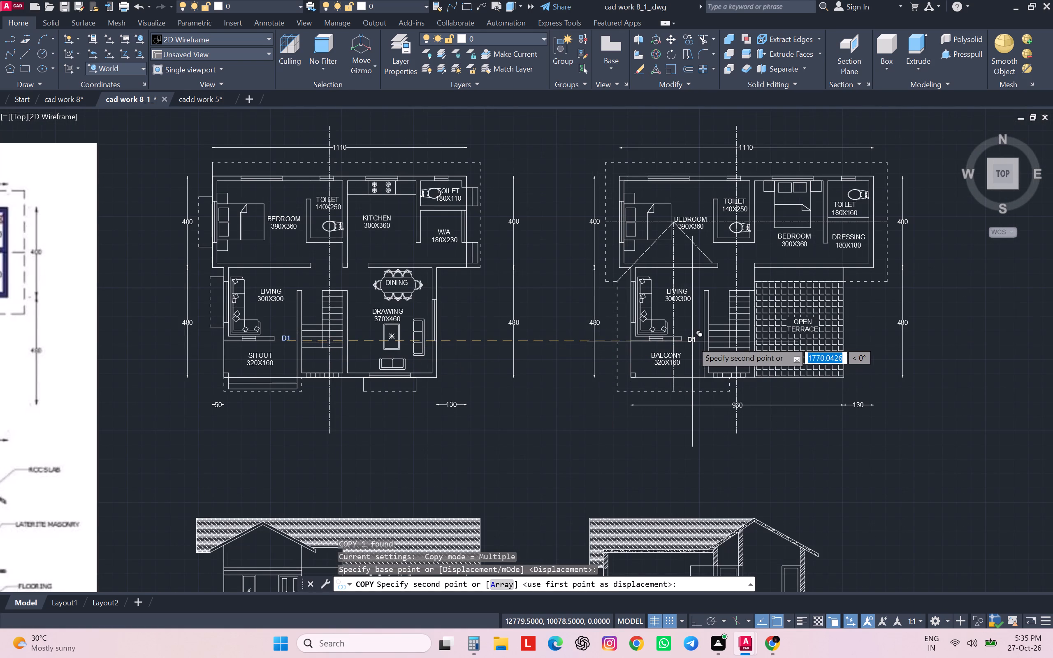
left_click(692, 341)
key("Escape")
Copy the balcony door's D1 label to the empty space beyond the open terrace of the first floor plan.
left_click(691, 338)
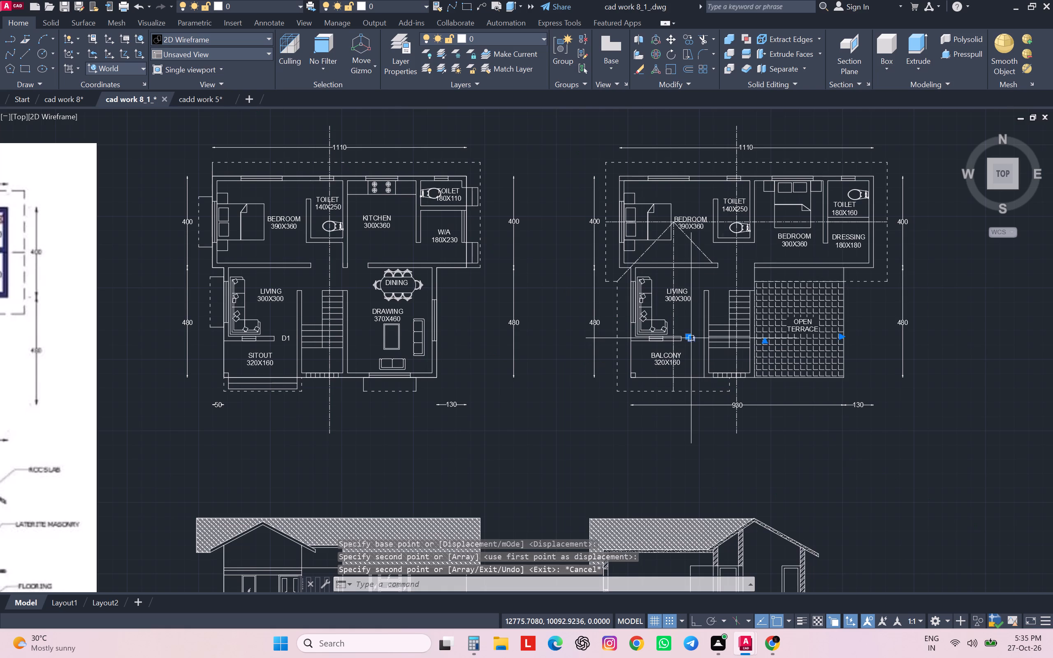
key("c")
type("O")
key("space")
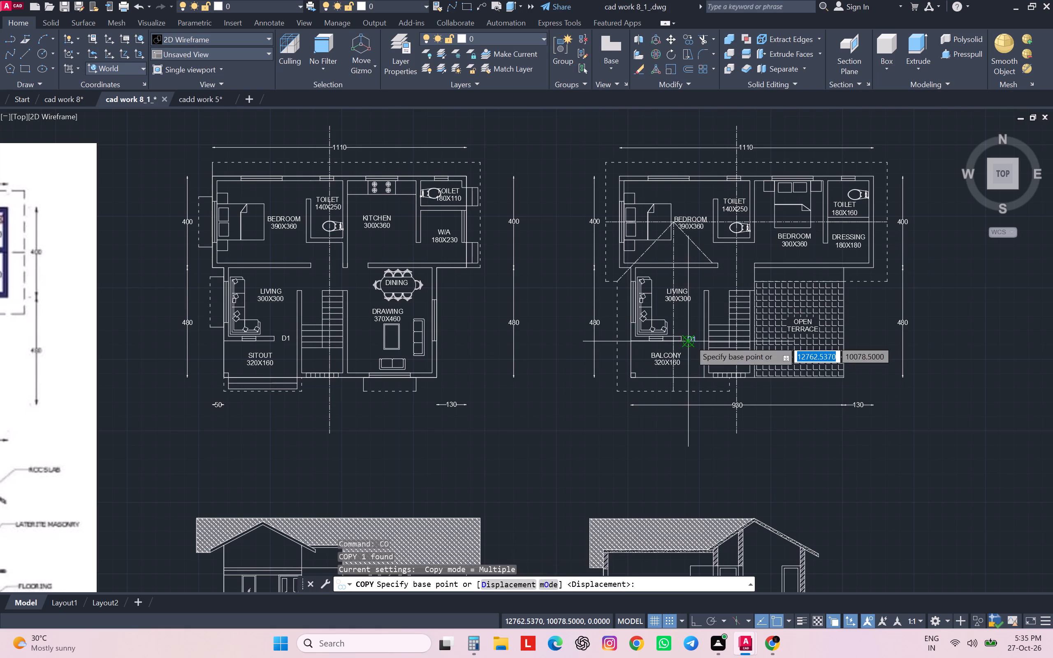
left_click(690, 340)
left_click(992, 343)
key("Escape")
key("Escape")
key("Escape")
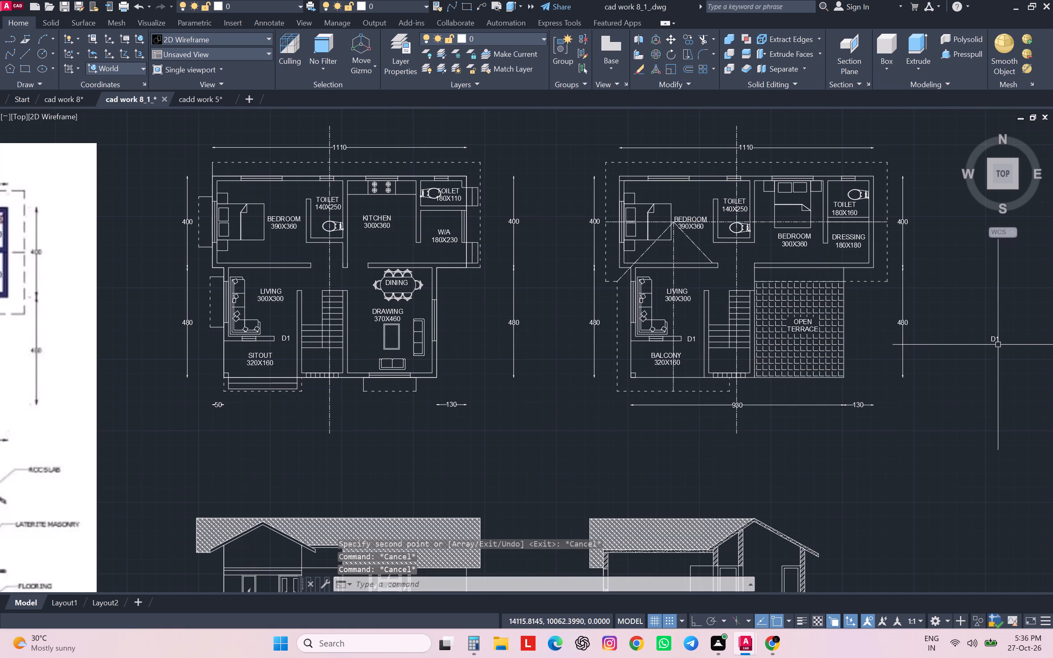
Change the spare D1 label in the empty space beyond the open terrace of the first floor plan to "D2".
double_click(996, 340)
left_click(984, 403)
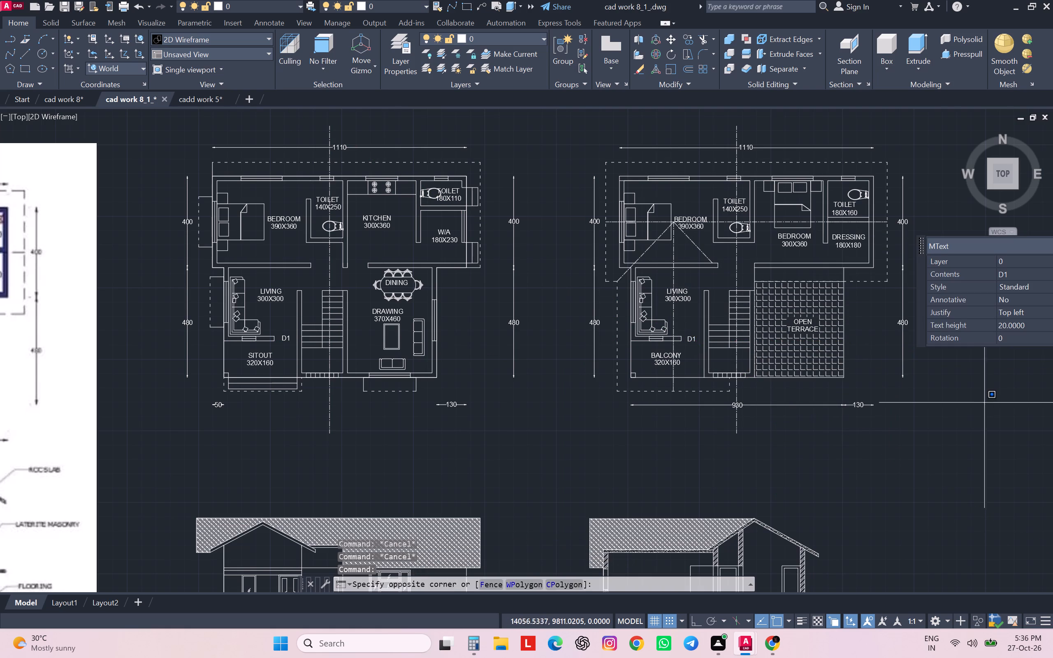
key("Escape")
key("Escape")
key("Escape")
scroll(1005, 345, "down", 1)
scroll(1005, 345, "up", 2)
scroll(1005, 345, "down", 1)
scroll(1005, 345, "up", 1)
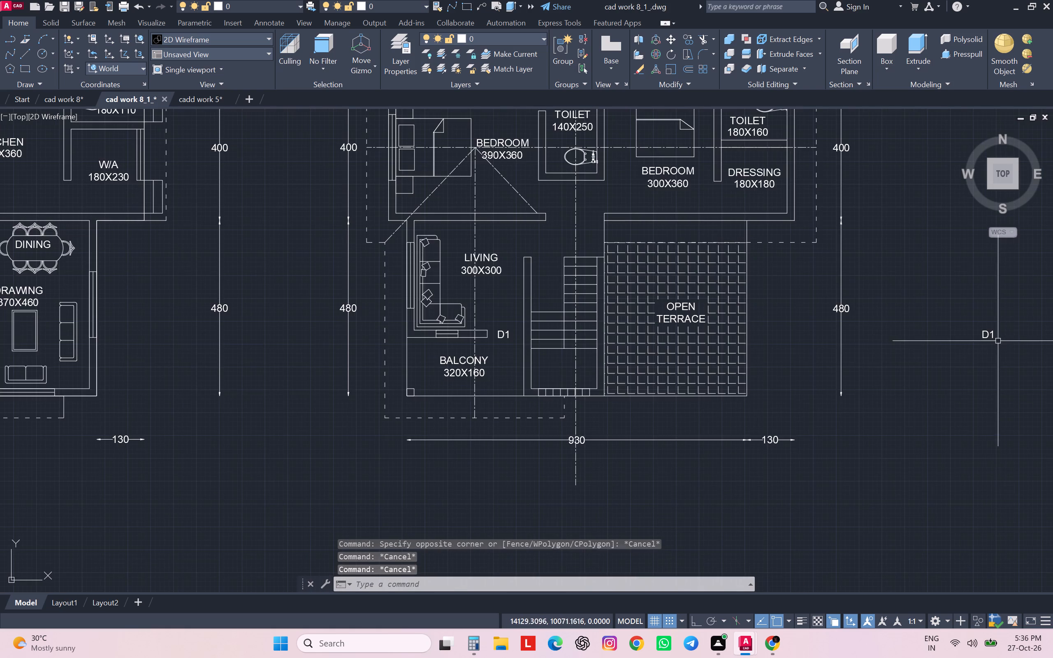
scroll(997, 339, "up", 3)
double_click(963, 322)
left_click(885, 388)
key("Escape")
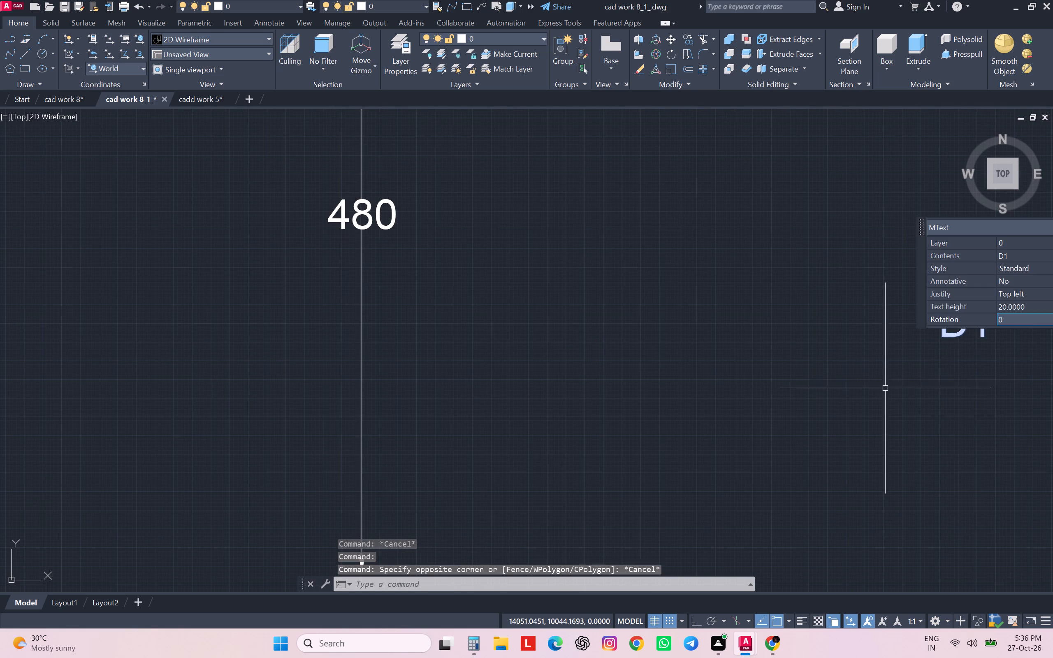
key("Escape")
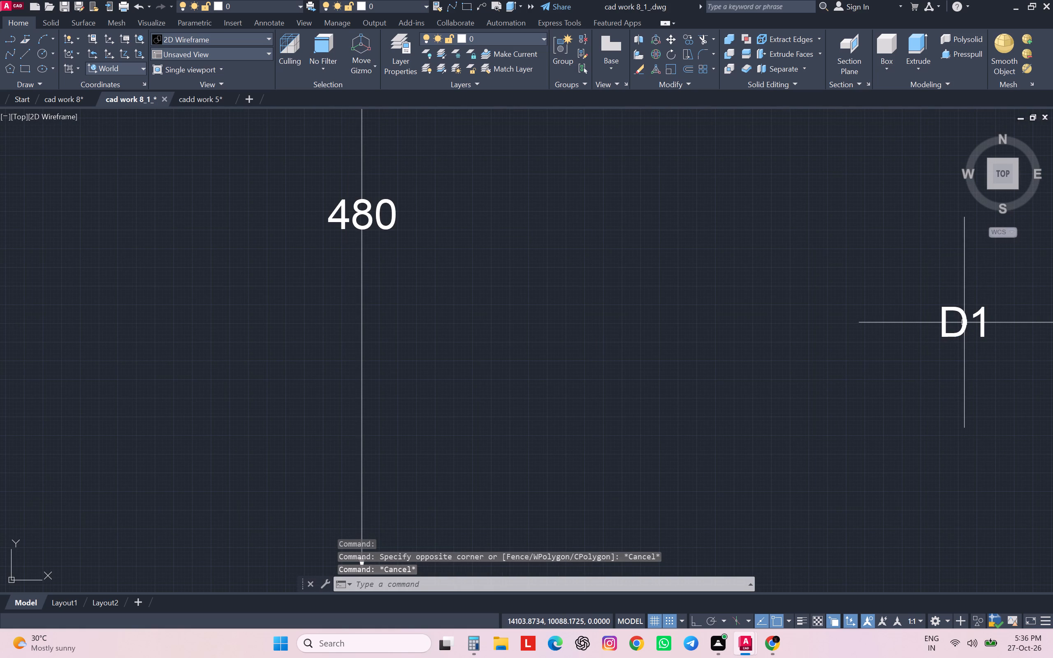
double_click(964, 322)
key("Escape")
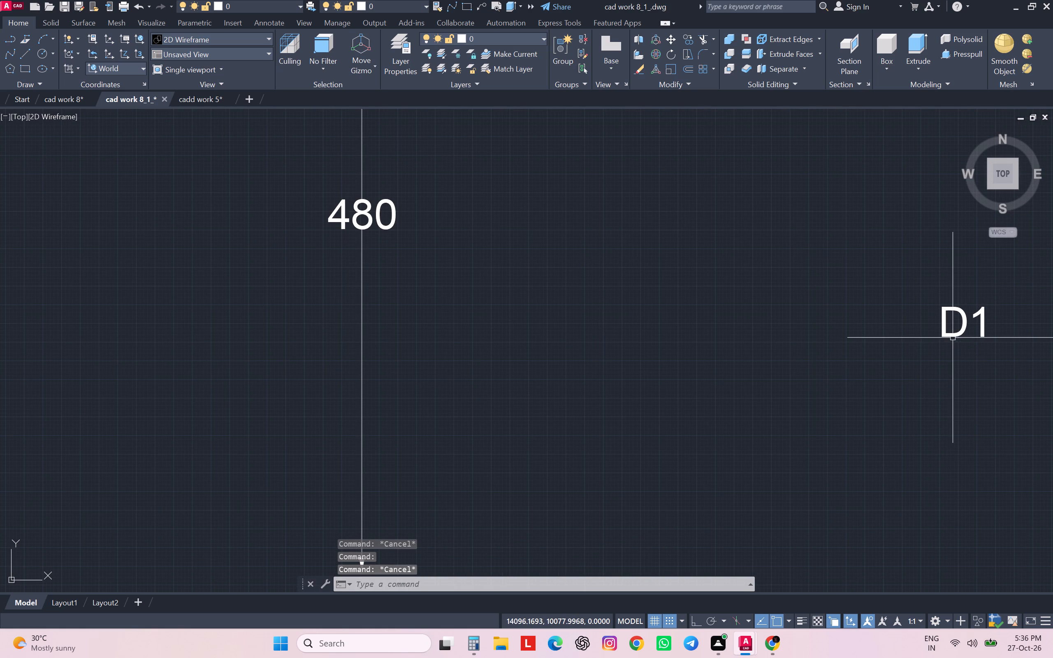
double_click(952, 336)
key("Escape")
middle_click_drag(943, 329, 668, 335)
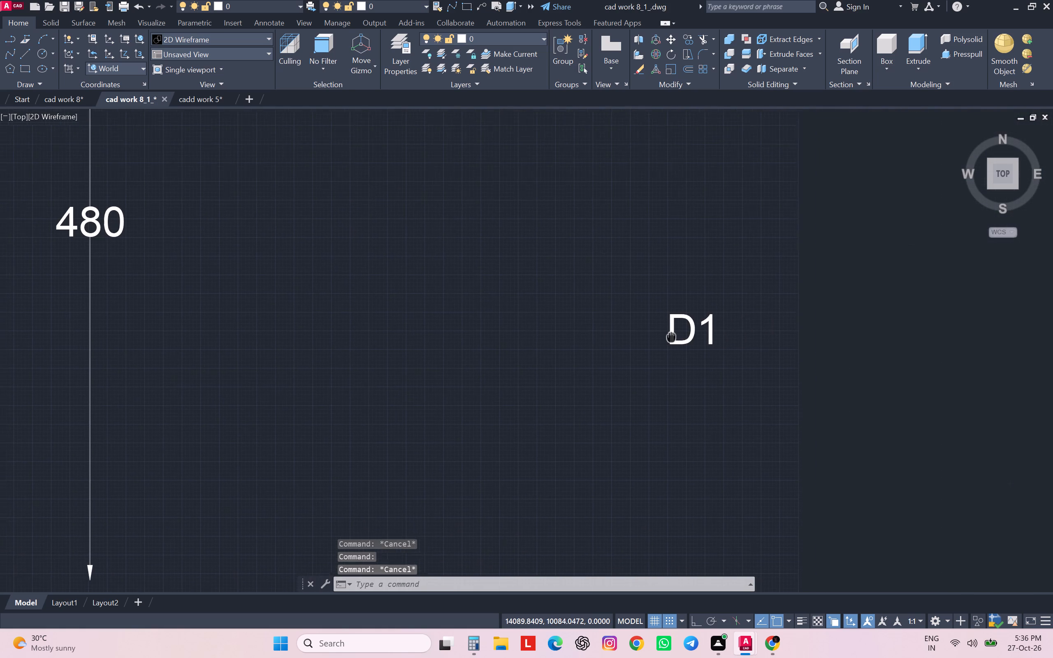
middle_click_drag(668, 335, 665, 333)
double_click(680, 312)
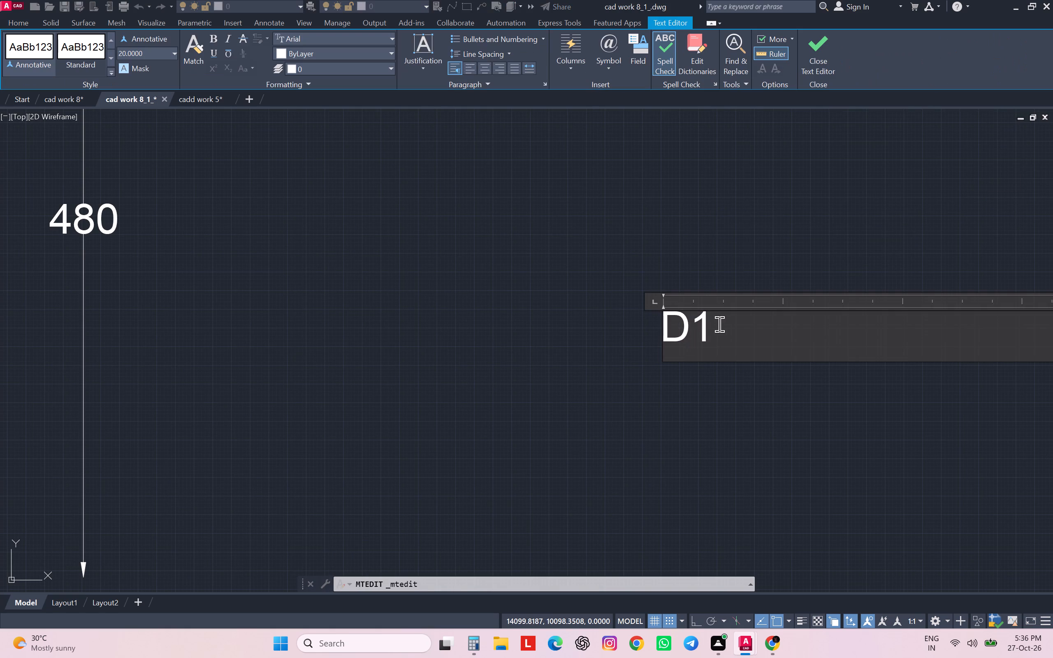
left_click(719, 324)
key("BackSpace")
key("2")
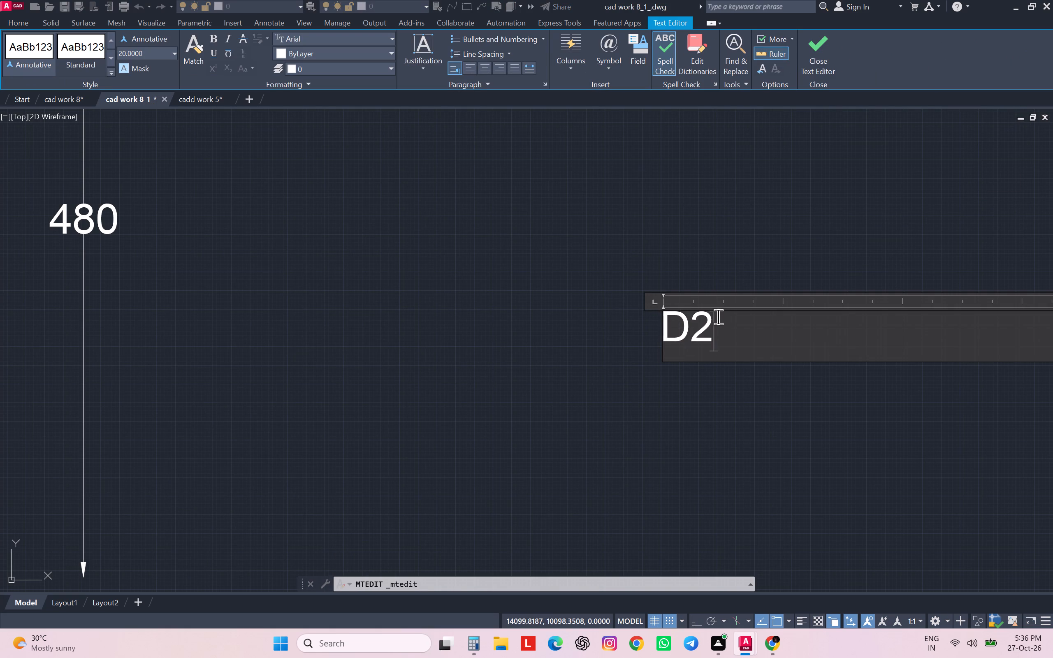
left_click(696, 449)
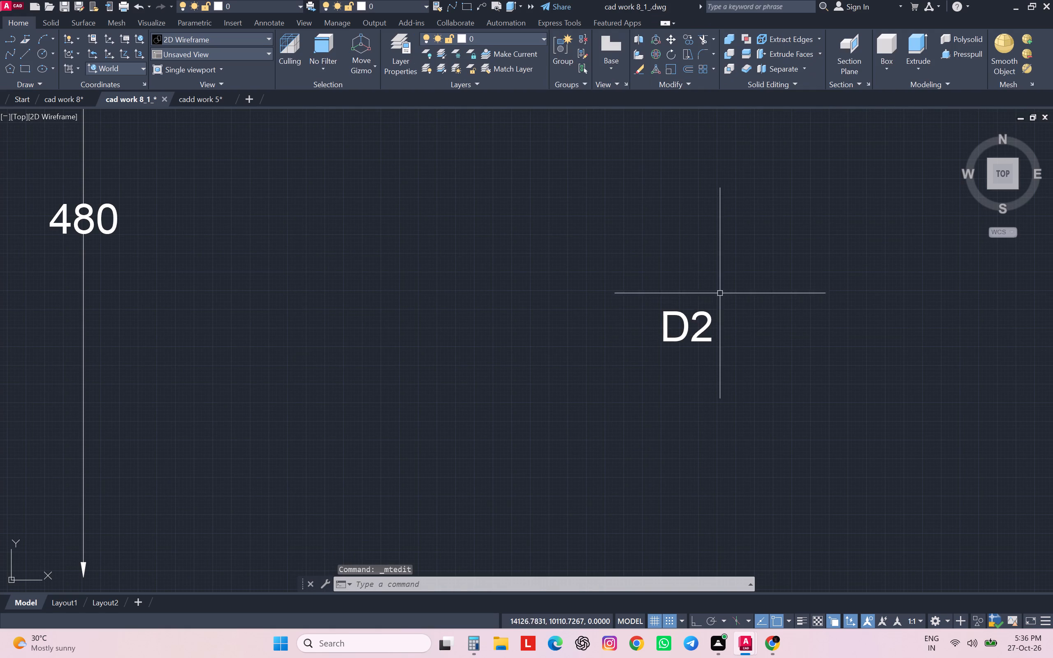
Copy the spare D2 label to the 390X360 bedroom's door opening in the ground floor plan.
left_click(720, 293)
left_click(655, 354)
type("CO")
key("Return")
left_click(678, 332)
scroll(678, 332, "down", 3)
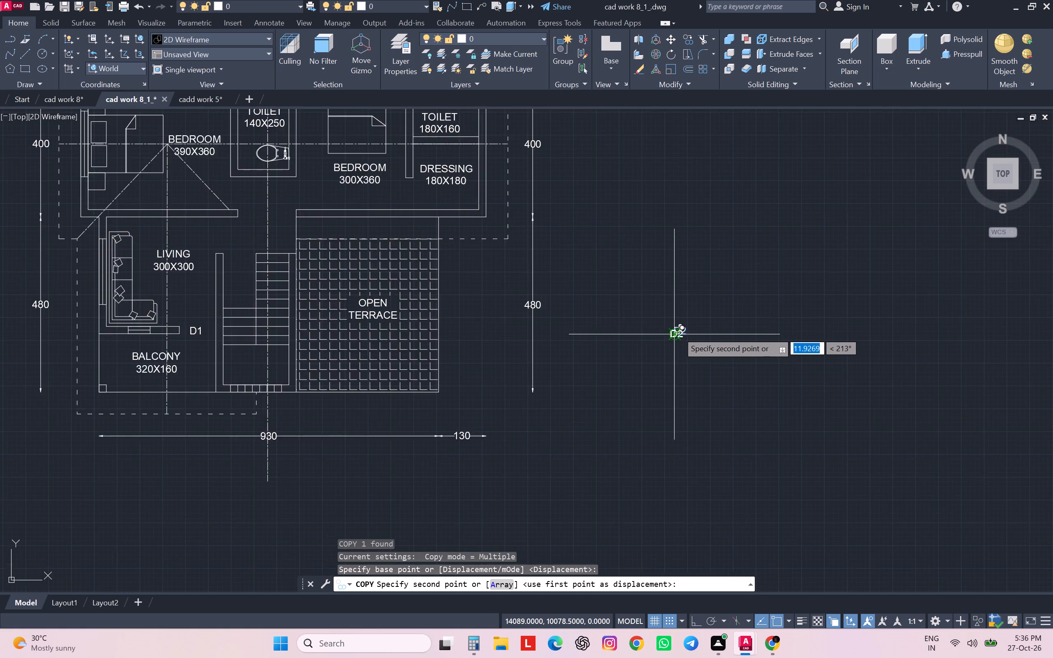
scroll(678, 332, "down", 3)
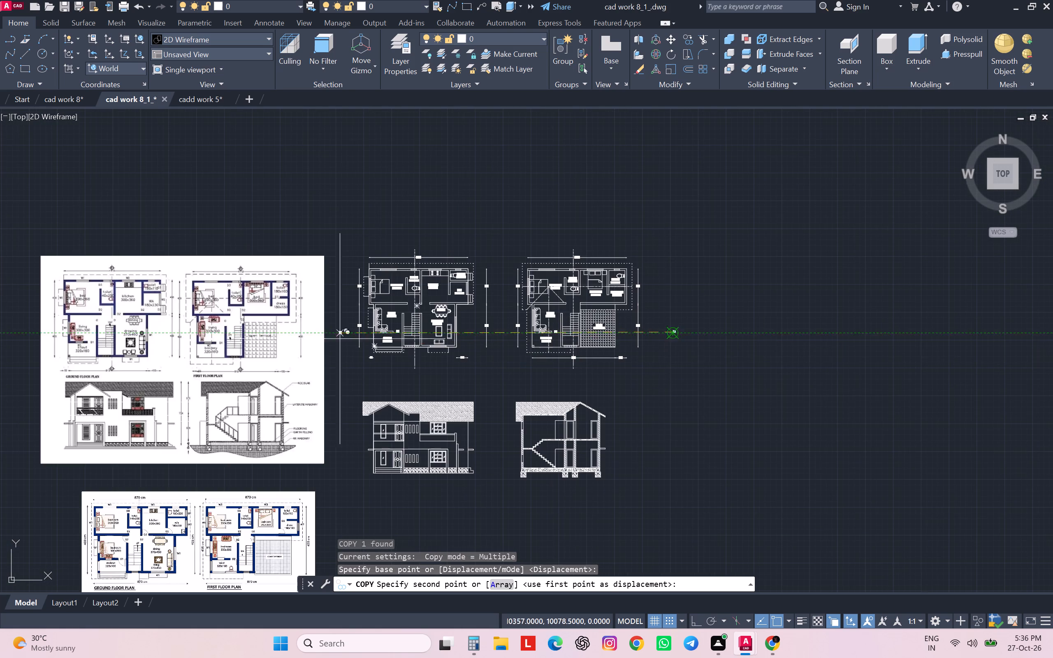
scroll(151, 306, "up", 2)
middle_click_drag(486, 397, 269, 413)
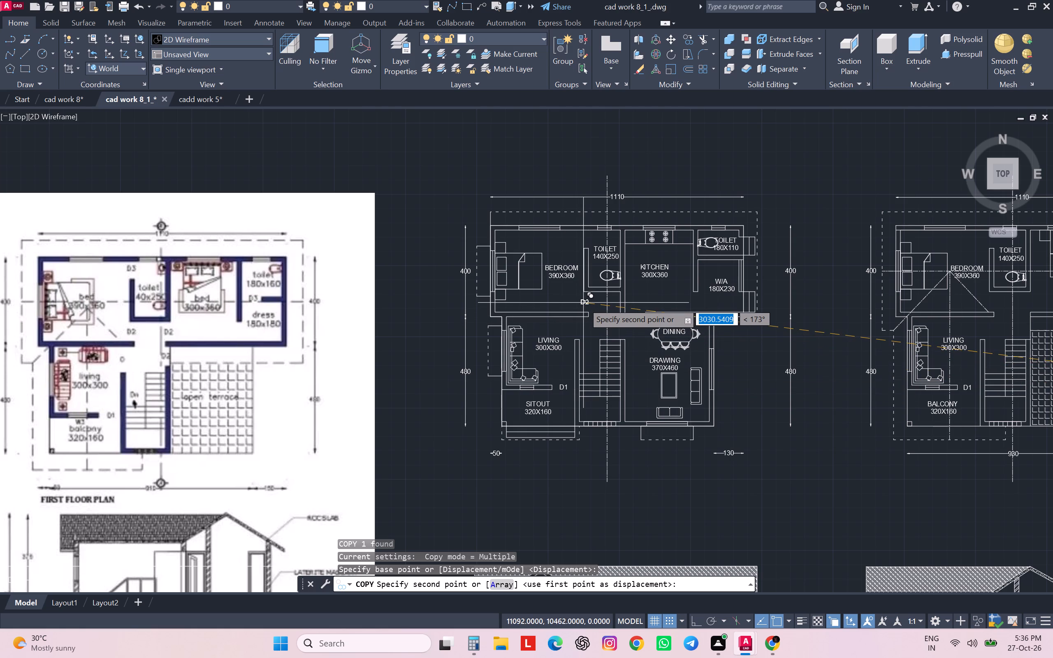
left_click(583, 303)
Place further D2 copies at both bedroom door openings and the open terrace door in the first floor plan.
middle_click_drag(711, 316, 432, 314)
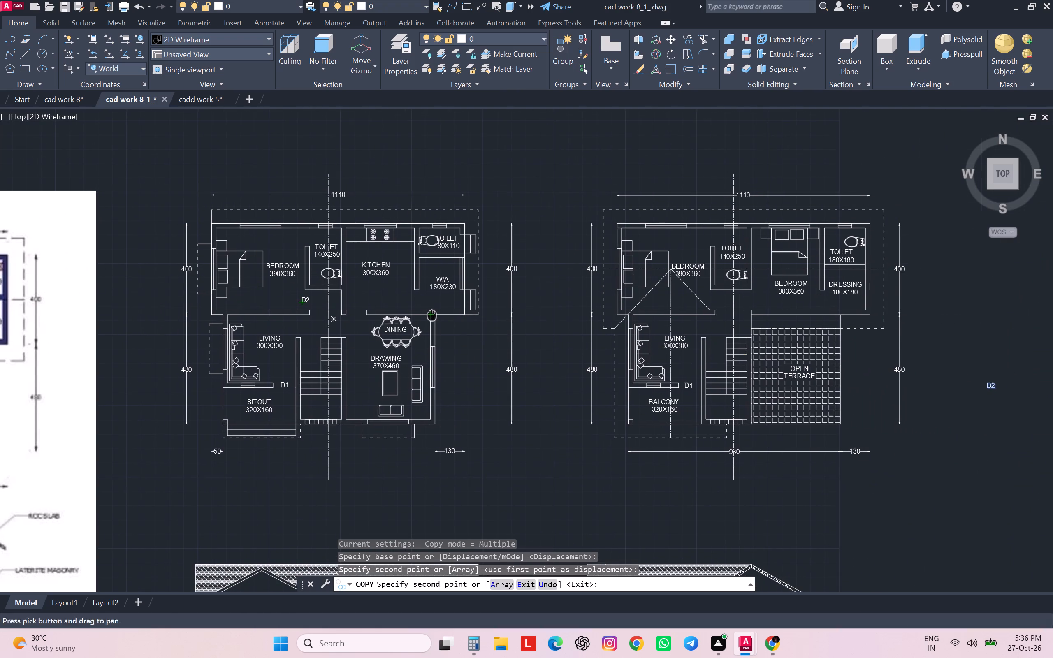
left_click(710, 300)
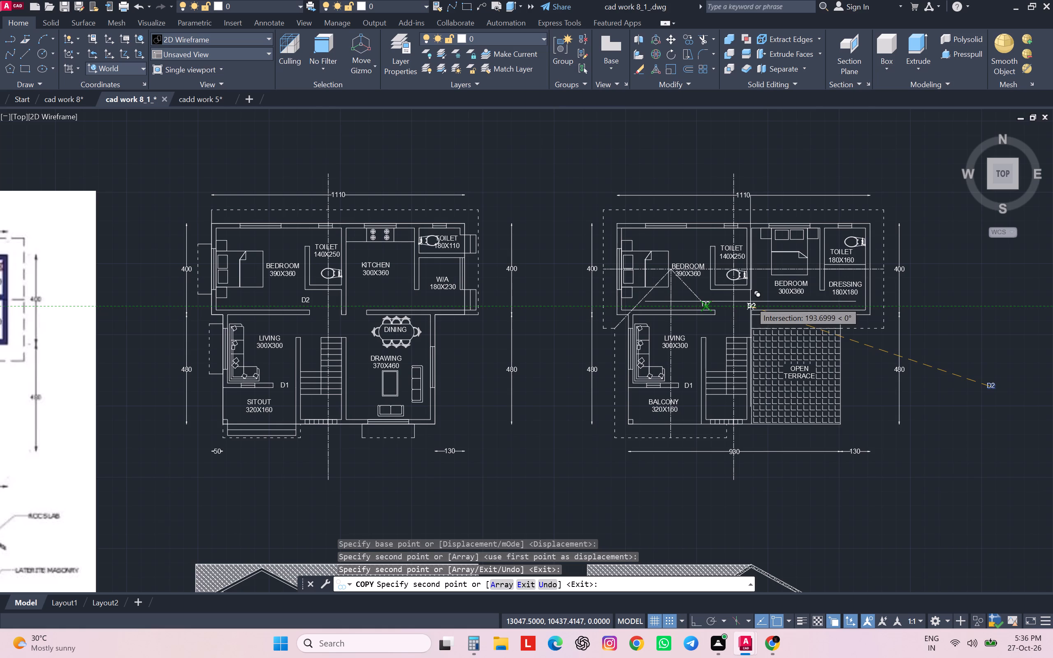
left_click_drag(750, 301, 756, 303)
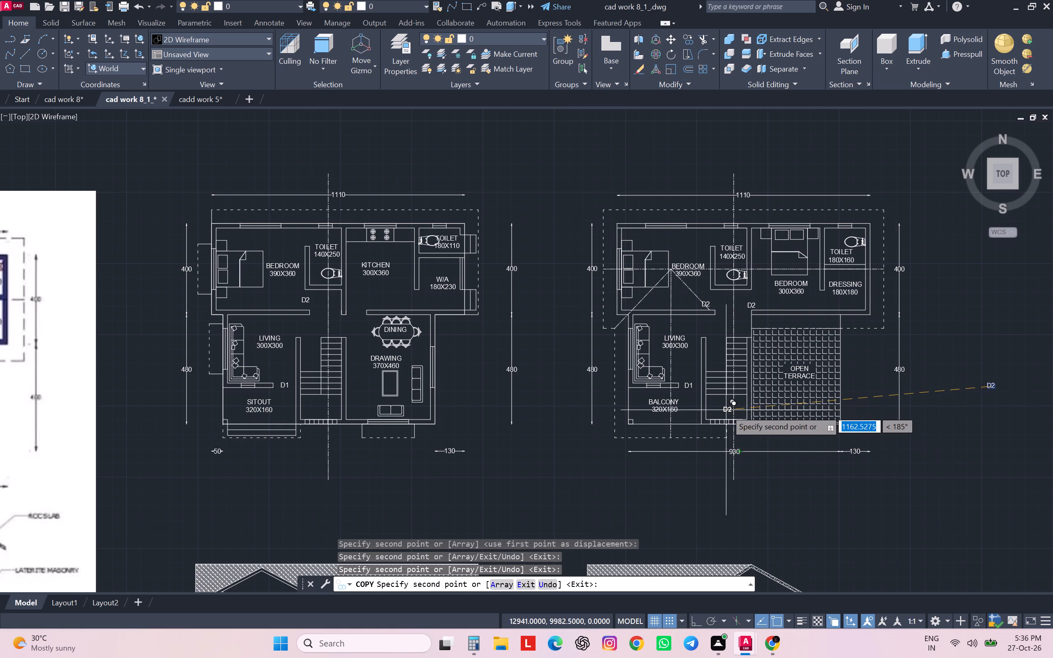
scroll(736, 387, "down", 1)
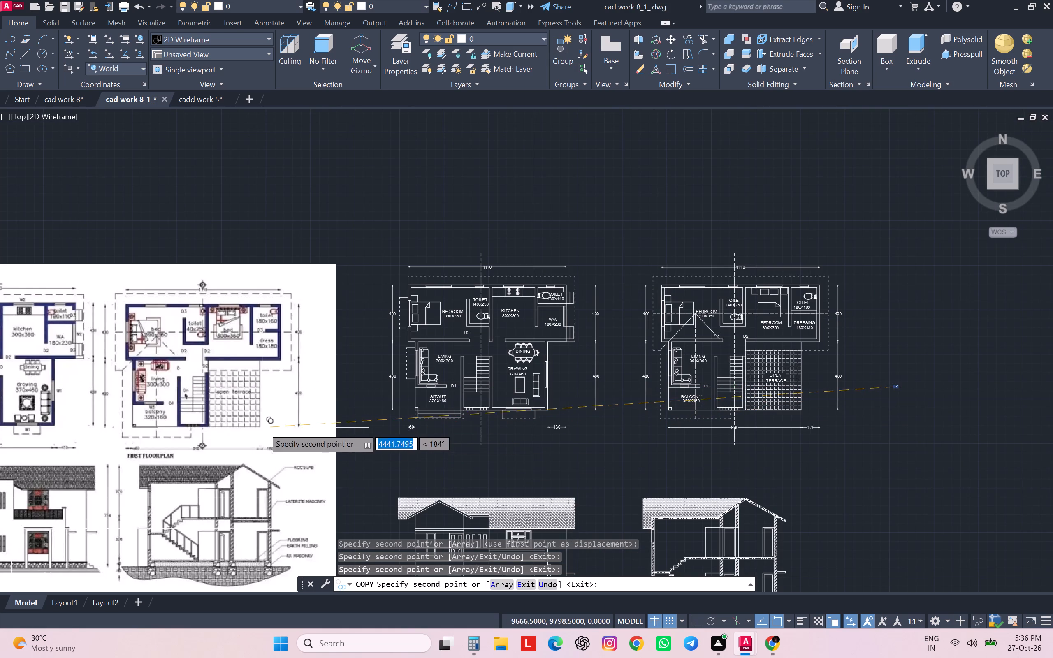
scroll(752, 350, "up", 1)
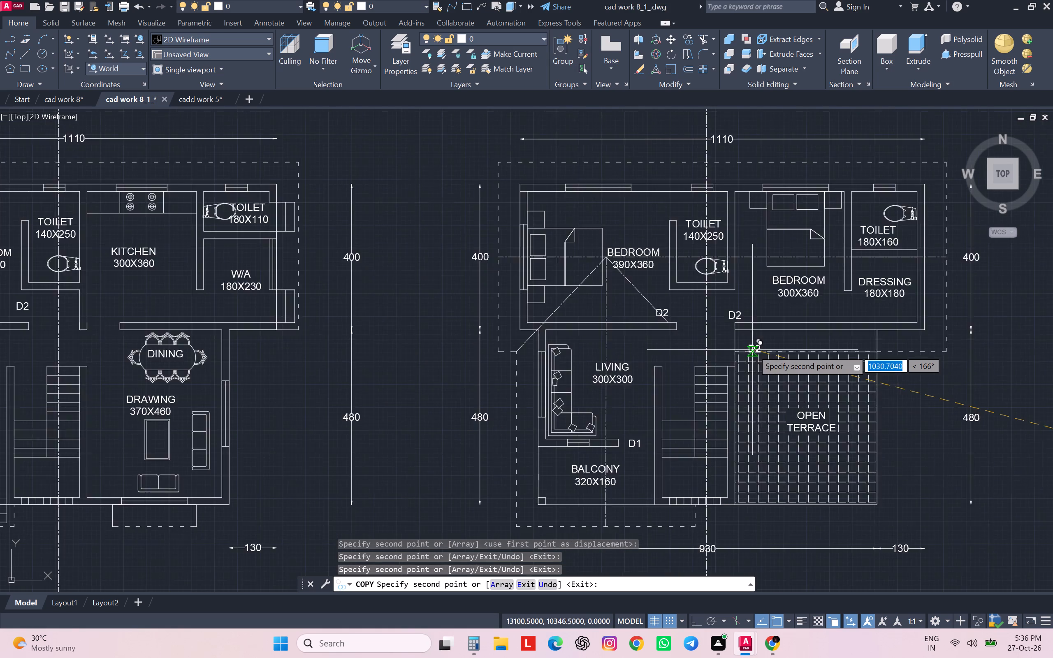
scroll(752, 350, "up", 2)
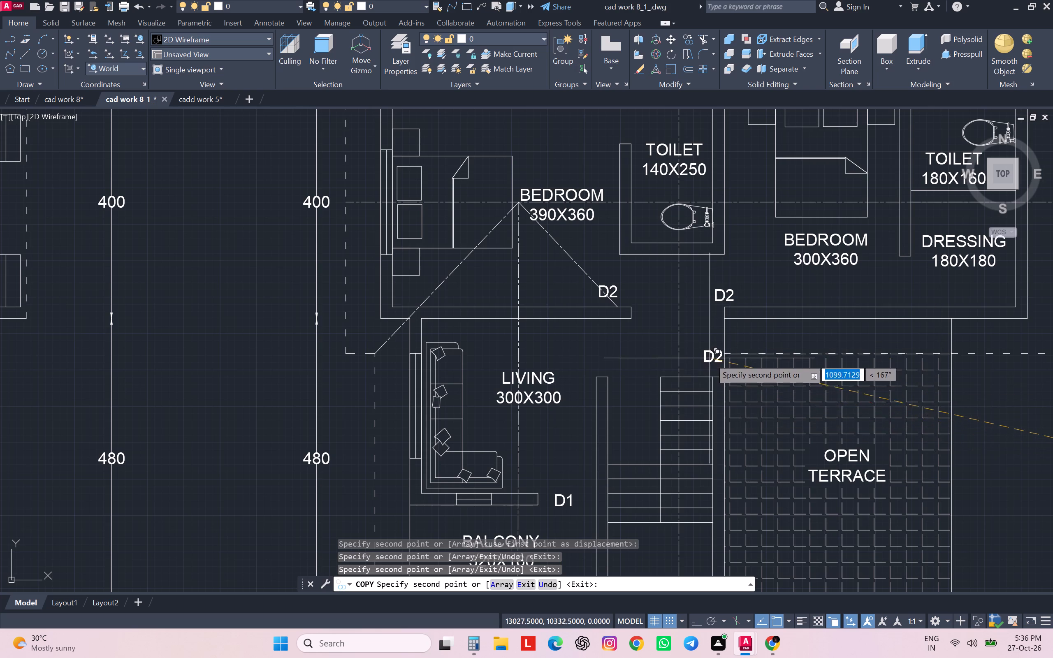
left_click_drag(710, 358, 714, 359)
Place D2 copies in the opening between kitchen and dining and at the W/A's outer door in the ground floor plan.
scroll(890, 400, "down", 1)
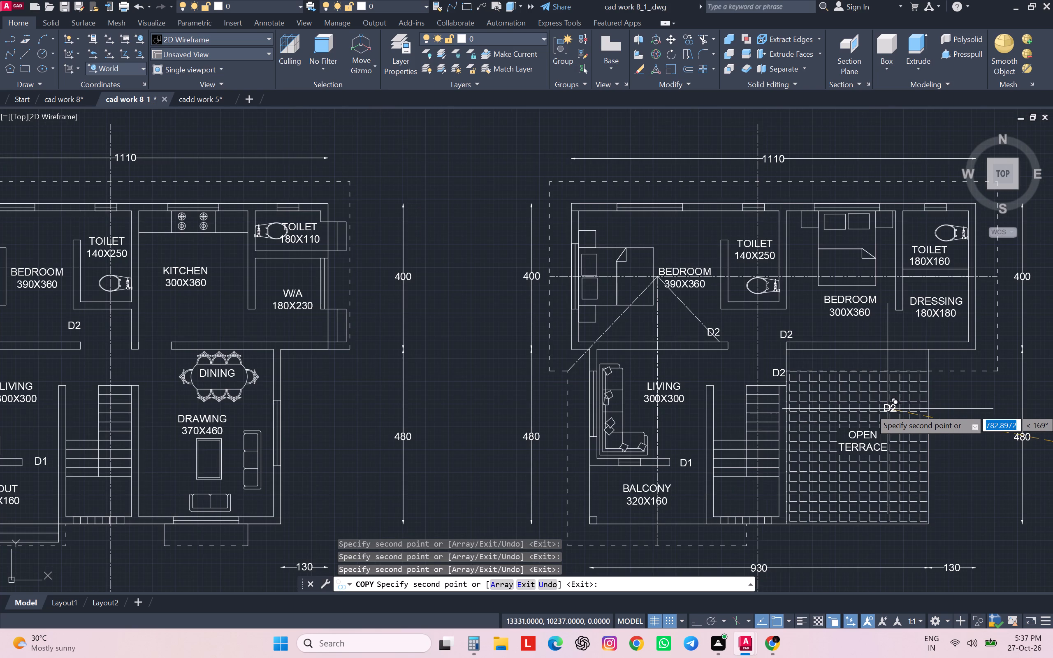
scroll(888, 409, "down", 2)
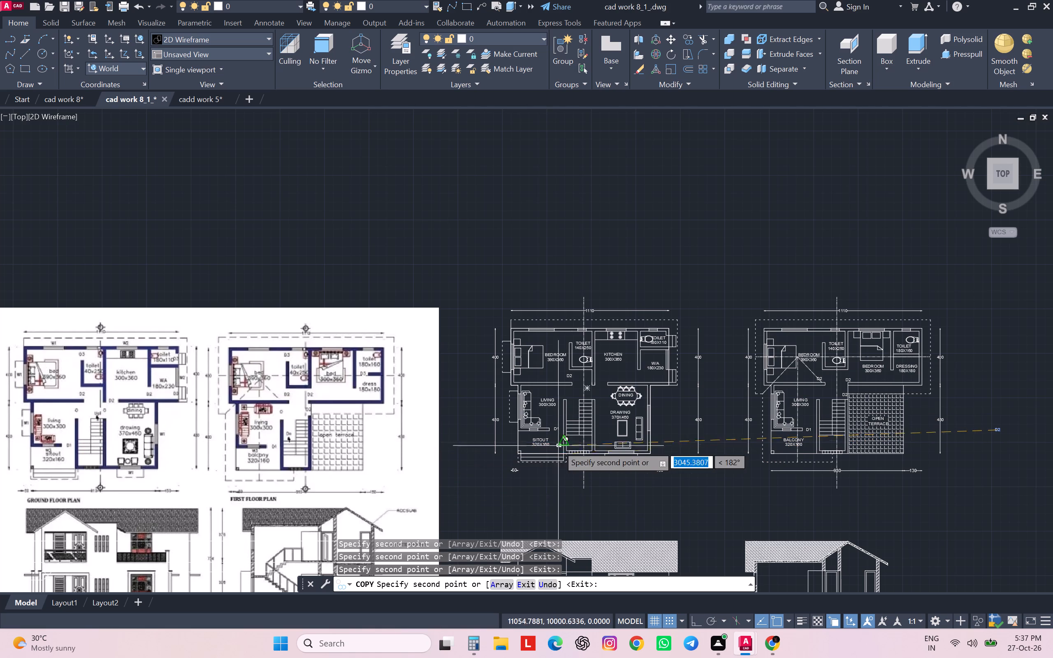
scroll(598, 387, "up", 2)
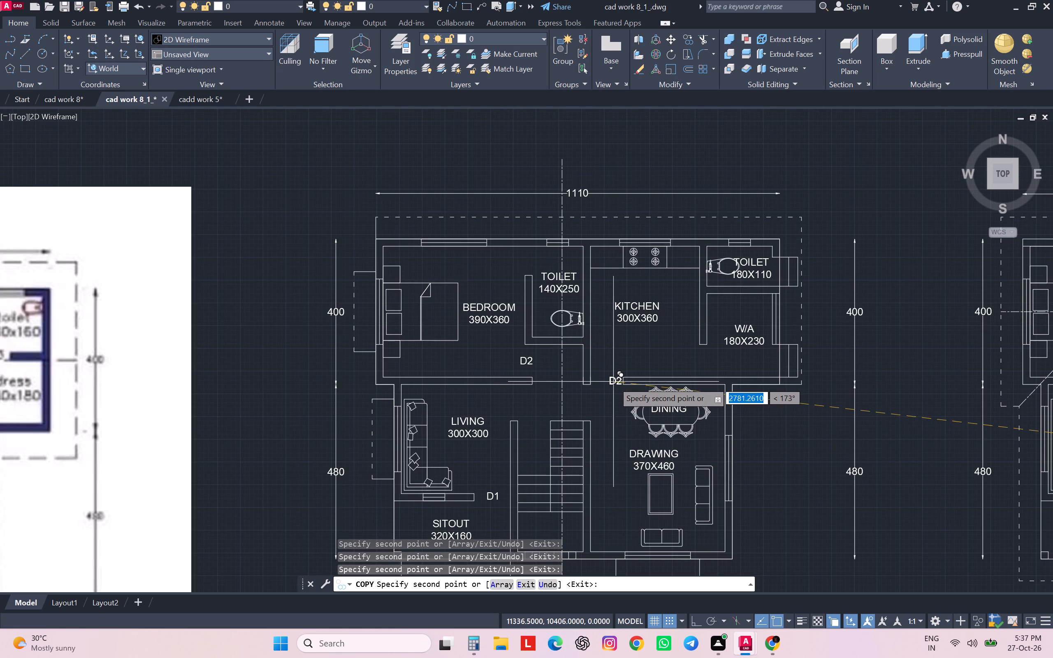
left_click(605, 382)
scroll(612, 378, "down", 2)
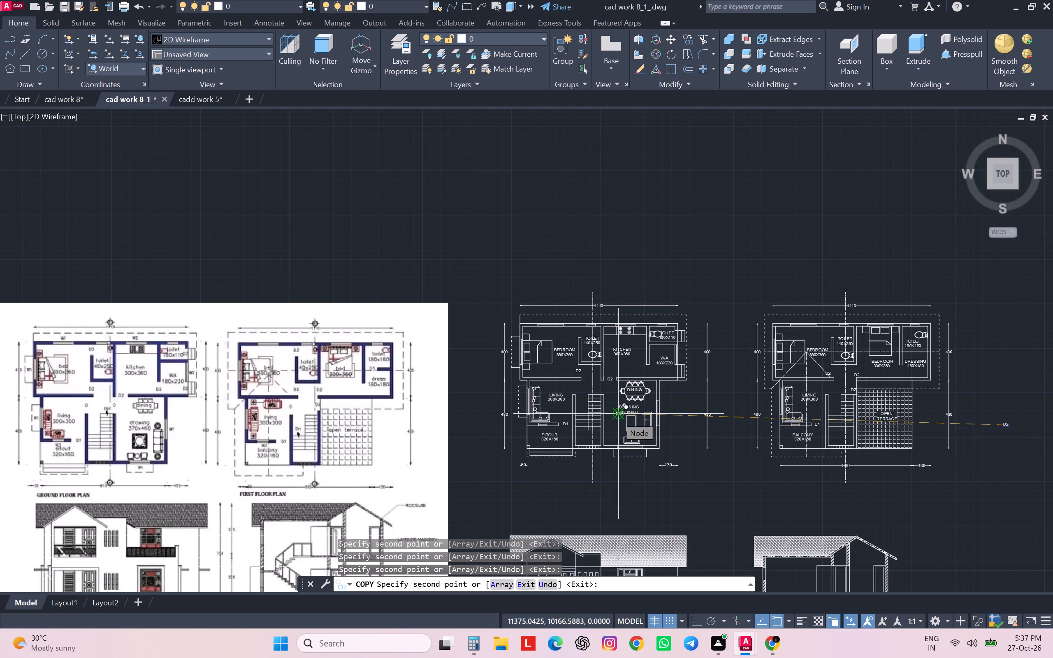
scroll(667, 373, "up", 4)
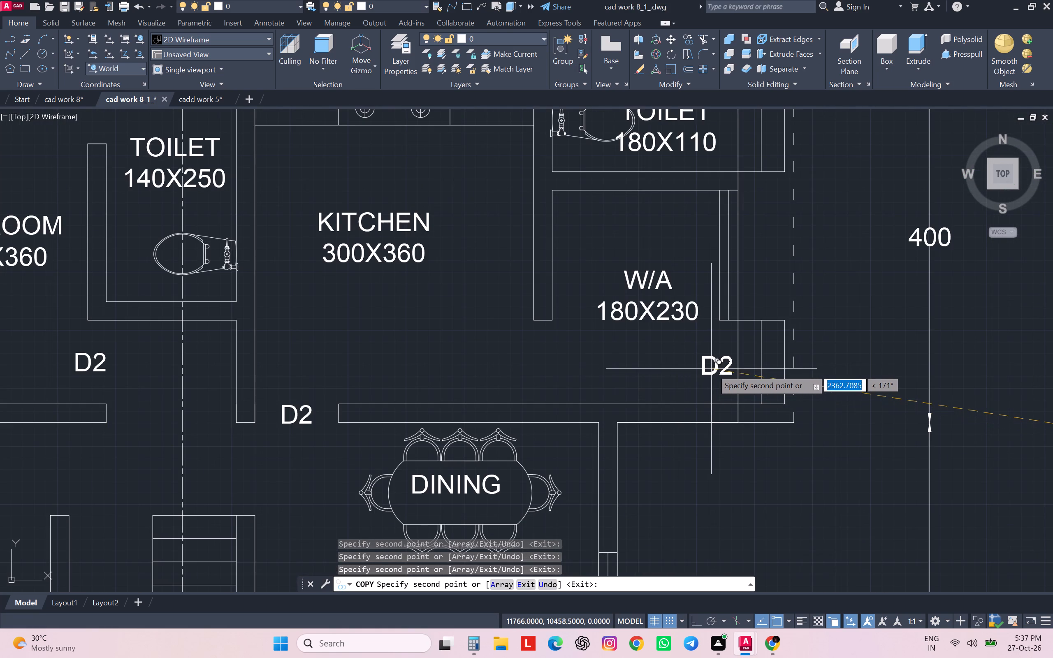
scroll(713, 367, "down", 2)
left_click(711, 366)
scroll(674, 417, "down", 1)
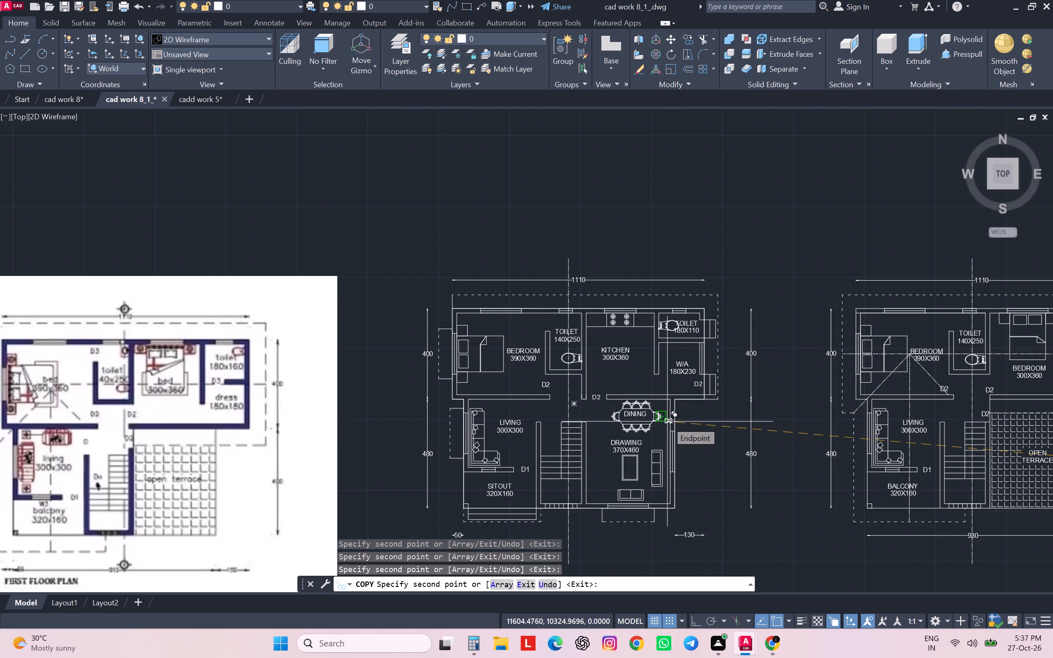
scroll(667, 422, "down", 1)
middle_click_drag(628, 443, 614, 380)
scroll(614, 380, "down", 1)
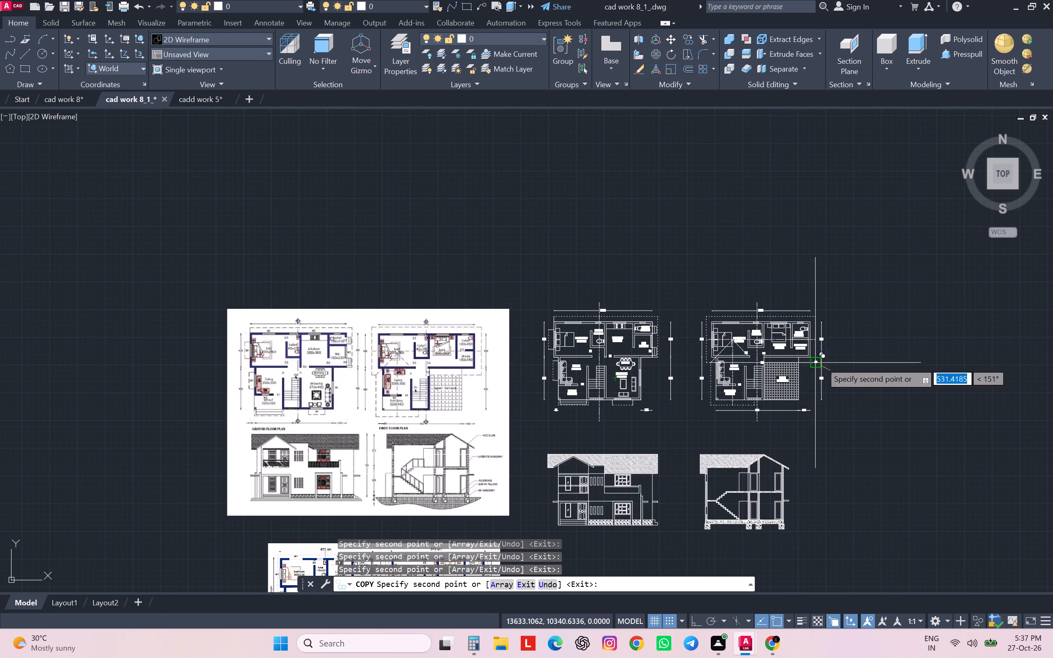
key("Escape")
Change the spare D2 label in the empty space beyond the first floor plan to "D3".
scroll(862, 382, "up", 11)
scroll(778, 360, "up", 1)
scroll(778, 358, "down", 2)
middle_click_drag(705, 419, 727, 179)
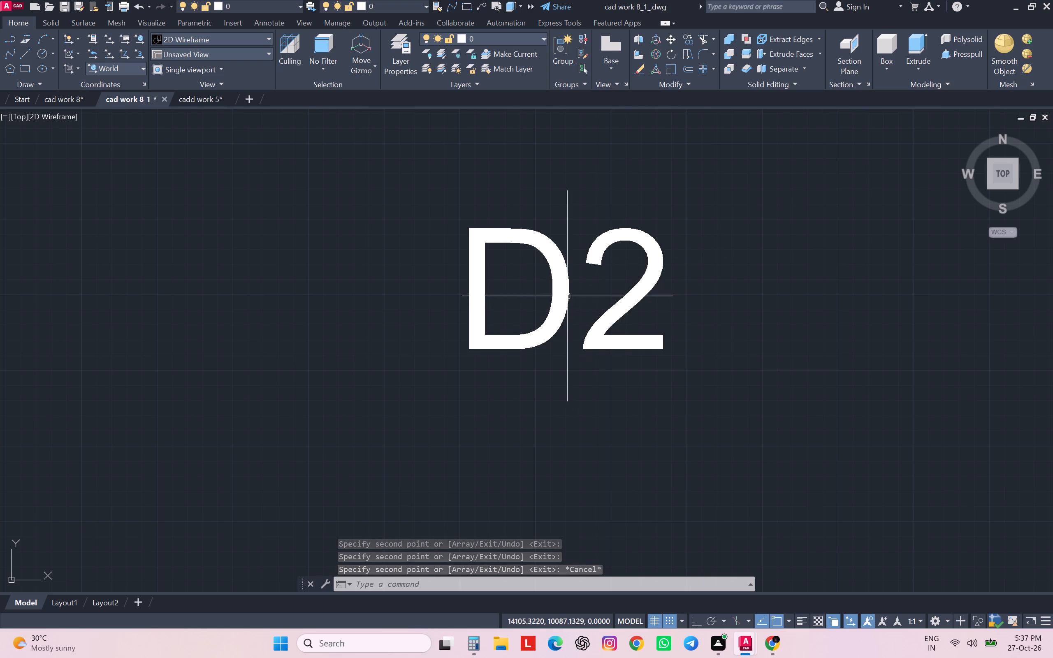
double_click(564, 294)
key("Escape")
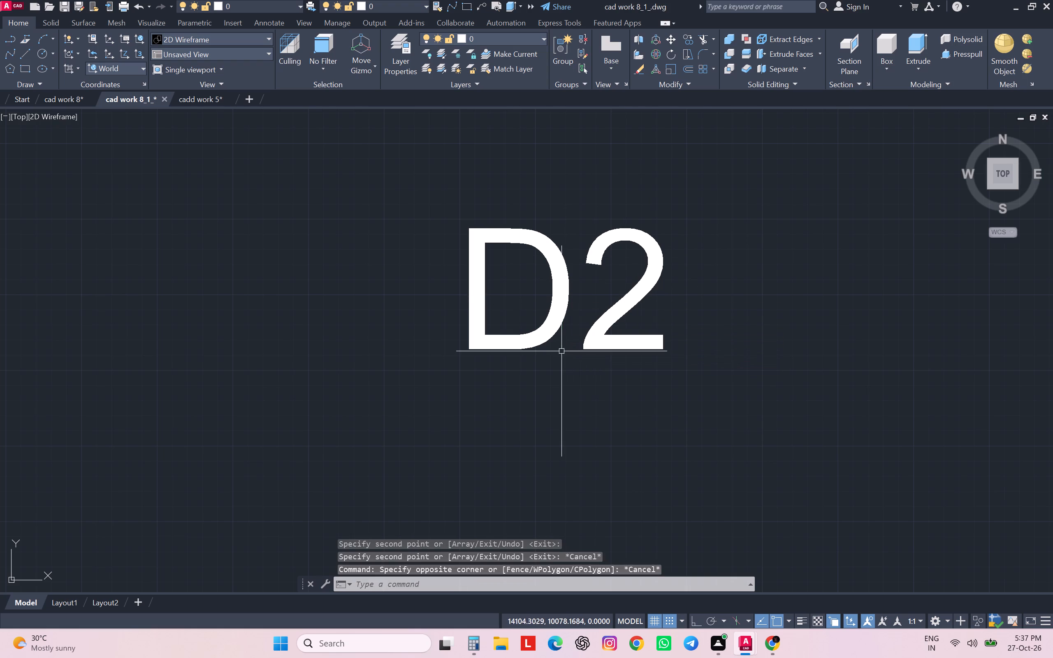
double_click(552, 311)
left_click(663, 293)
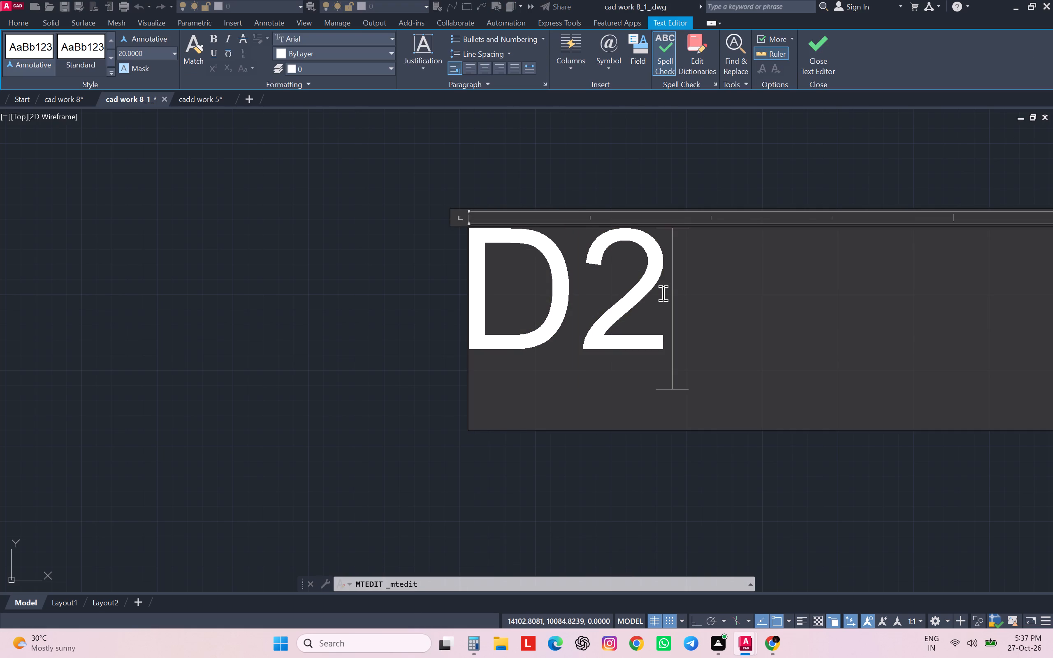
key("BackSpace")
key("3")
left_click(423, 340)
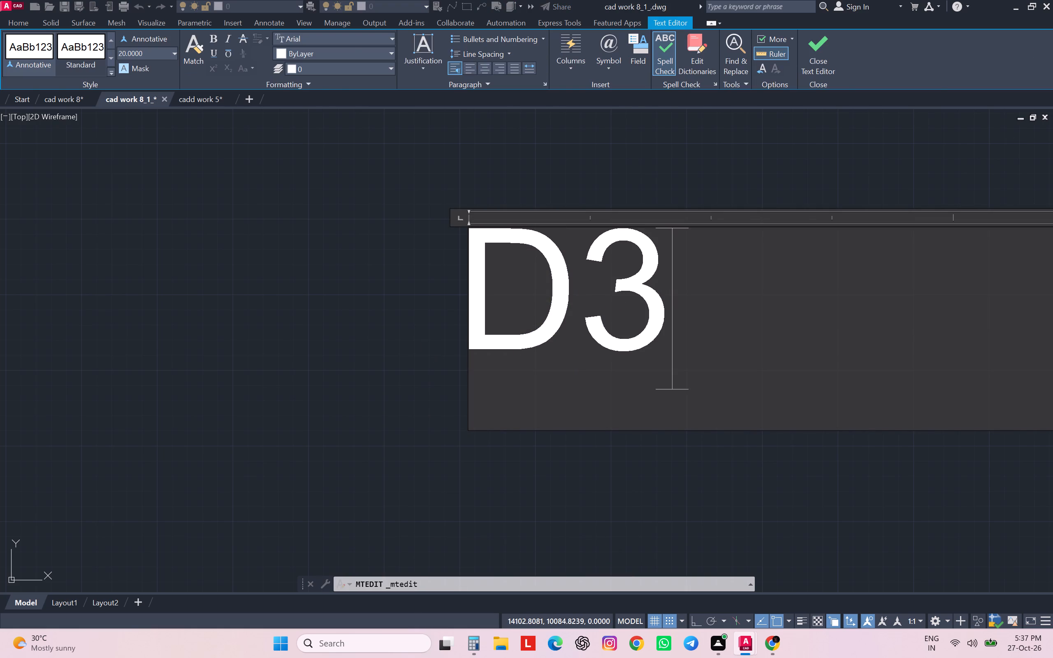
left_click(552, 319)
key("Escape")
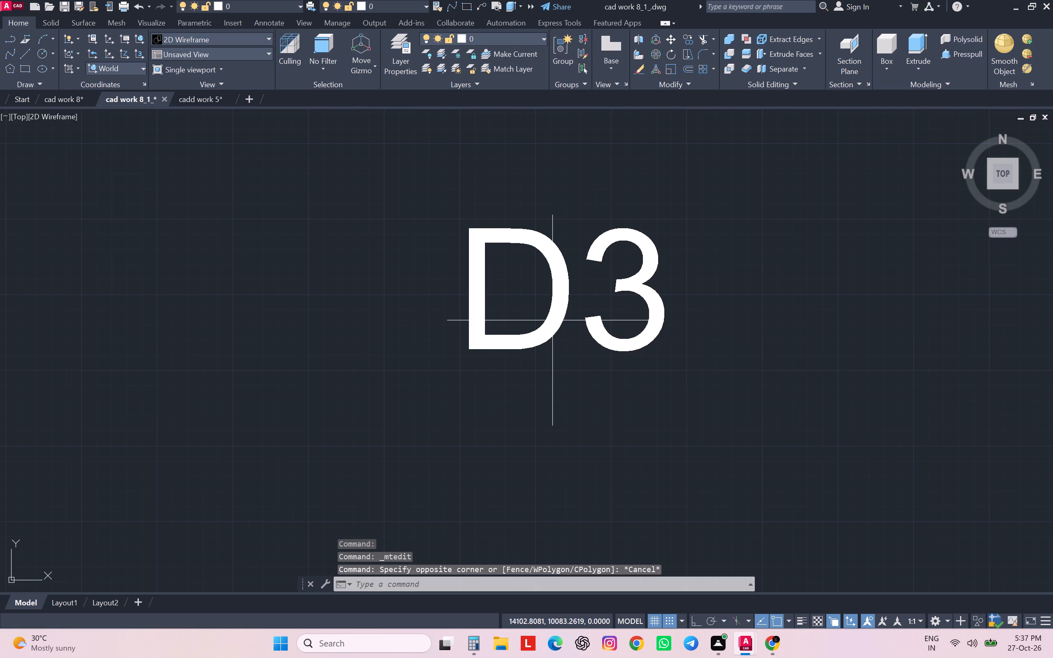
key("Escape")
Copy the spare D3 label to the 140X250 toilet's door opening in the first floor plan.
left_click_drag(670, 209, 656, 232)
left_click(492, 357)
key("c")
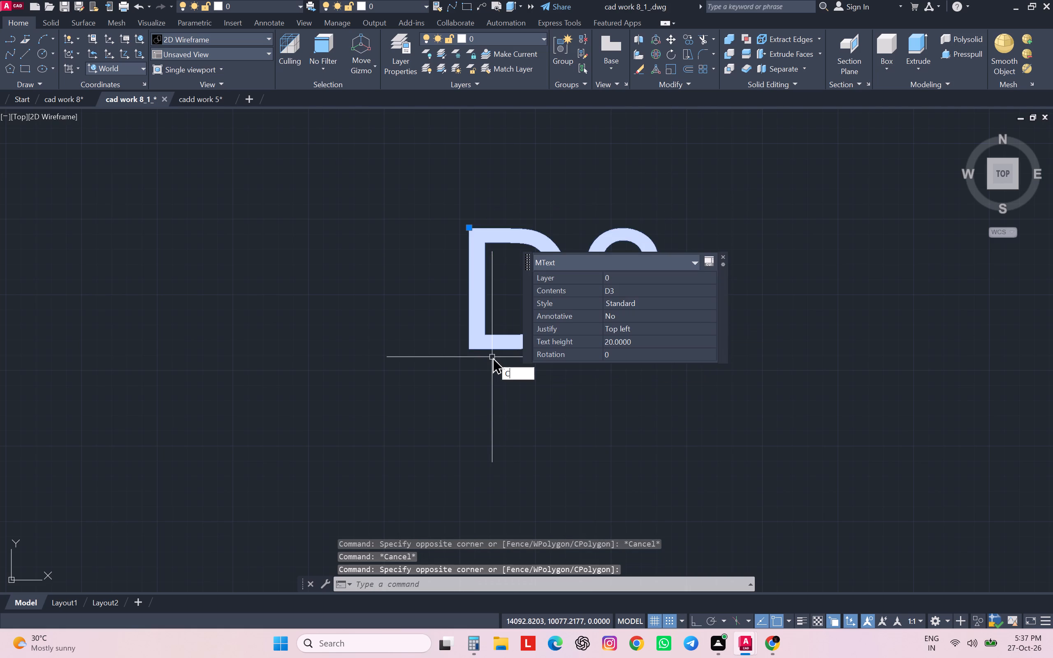
key("o")
key("Return")
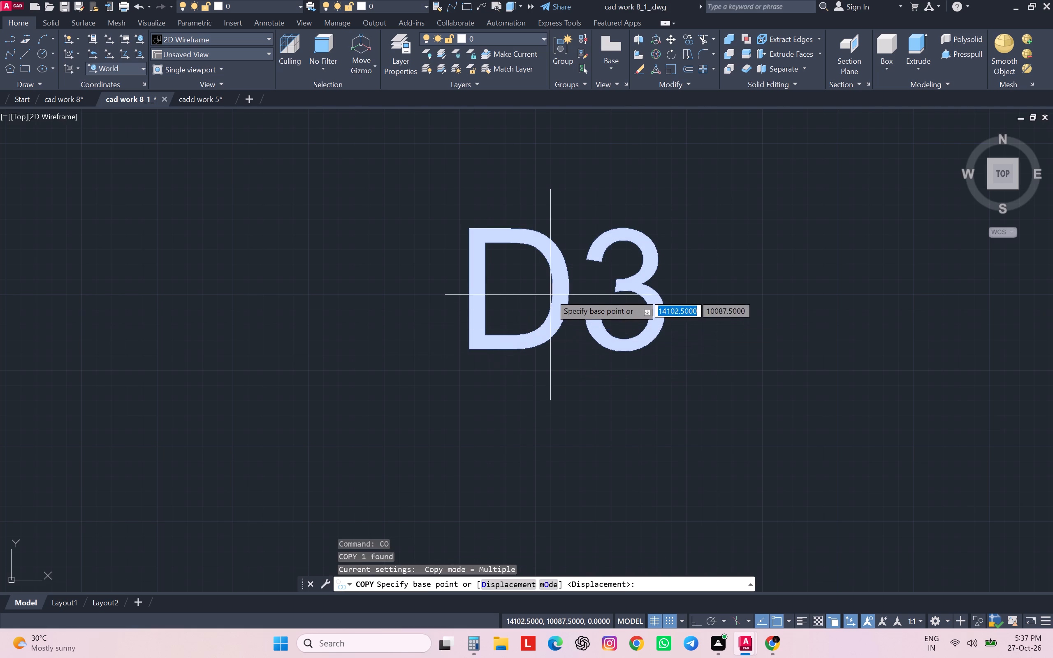
left_click(551, 294)
scroll(548, 305, "down", 6)
scroll(549, 308, "up", 5)
scroll(549, 308, "down", 5)
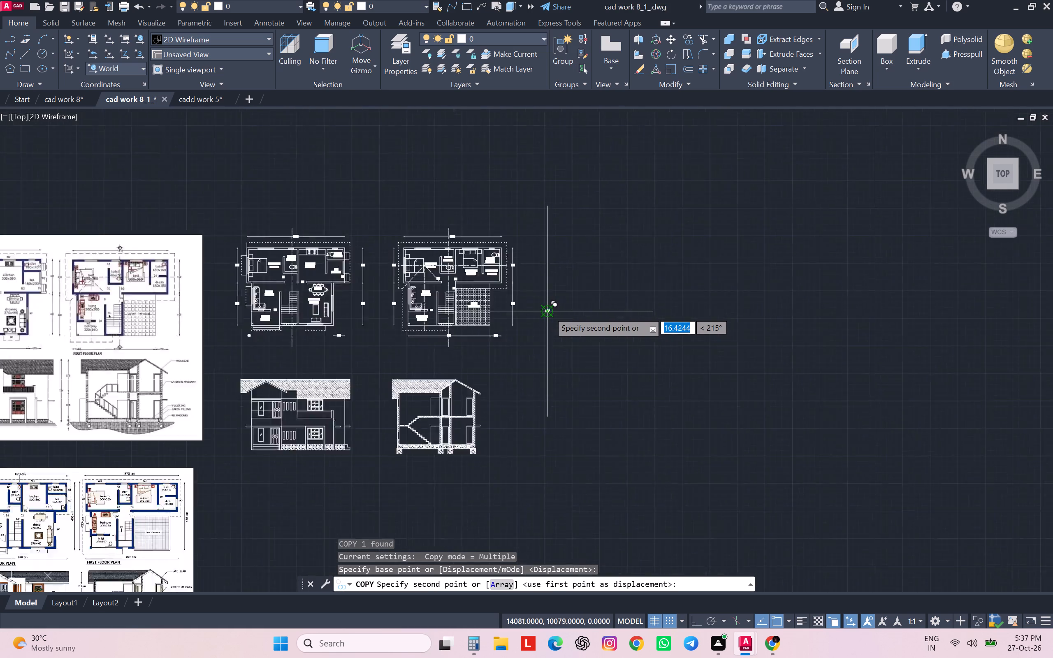
scroll(548, 311, "down", 1)
scroll(507, 283, "down", 1)
scroll(507, 283, "up", 7)
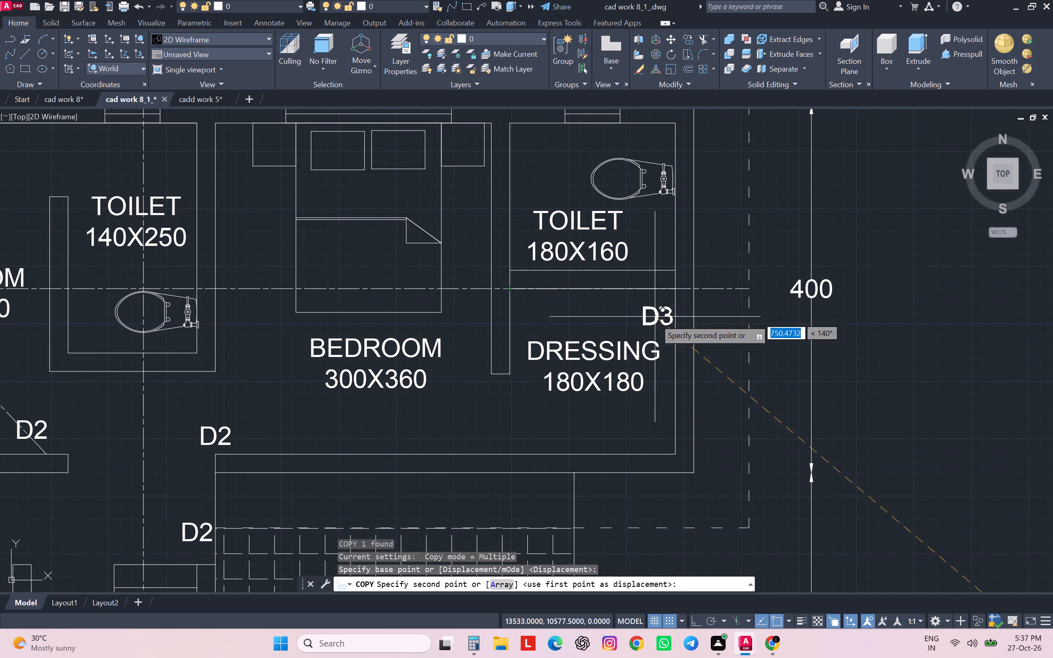
scroll(656, 338, "down", 1)
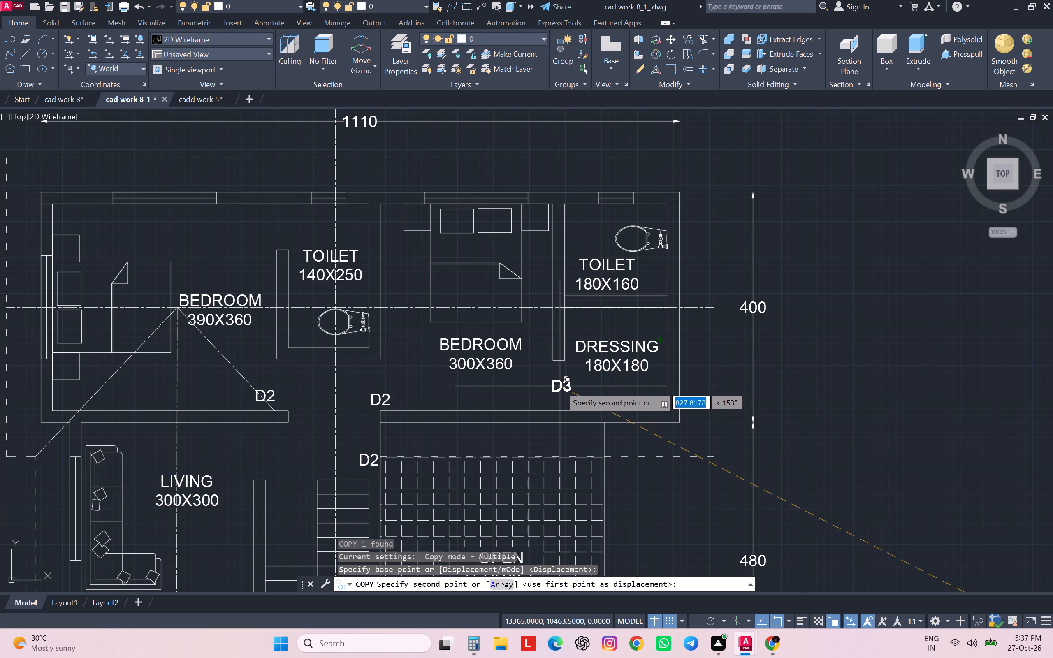
left_click(281, 228)
Place another D3 copy at the door between the 180X160 toilet and the dressing room in the first floor plan.
scroll(314, 218, "down", 4)
middle_click_drag(34, 247, 229, 249)
scroll(229, 249, "up", 1)
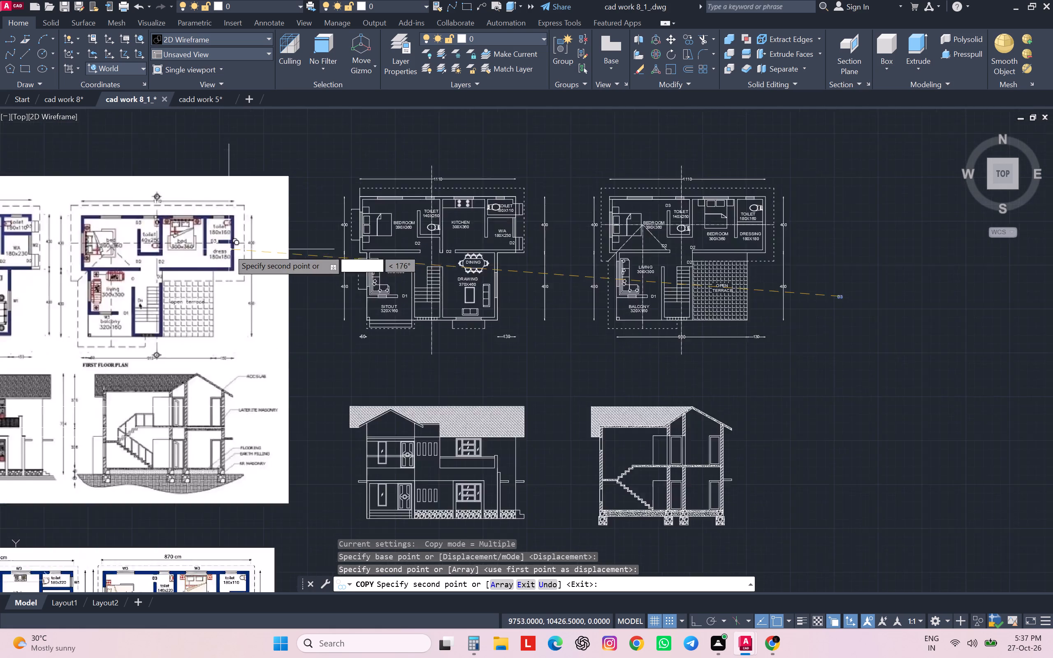
scroll(229, 249, "up", 2)
scroll(237, 247, "down", 1)
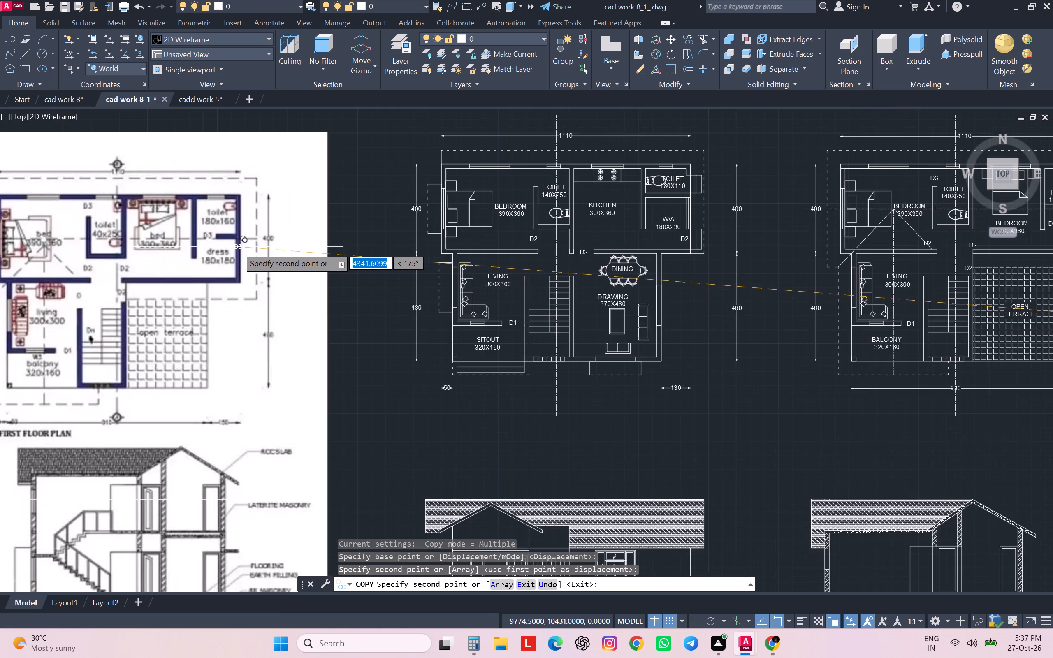
scroll(237, 247, "down", 1)
middle_click_drag(680, 322, 484, 319)
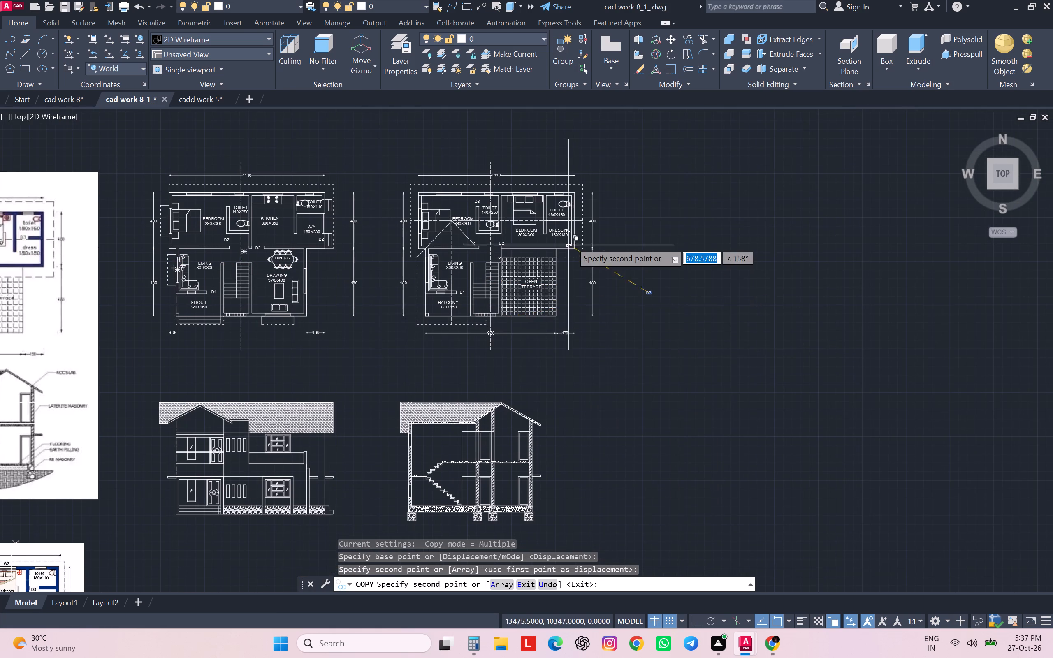
scroll(545, 214, "up", 5)
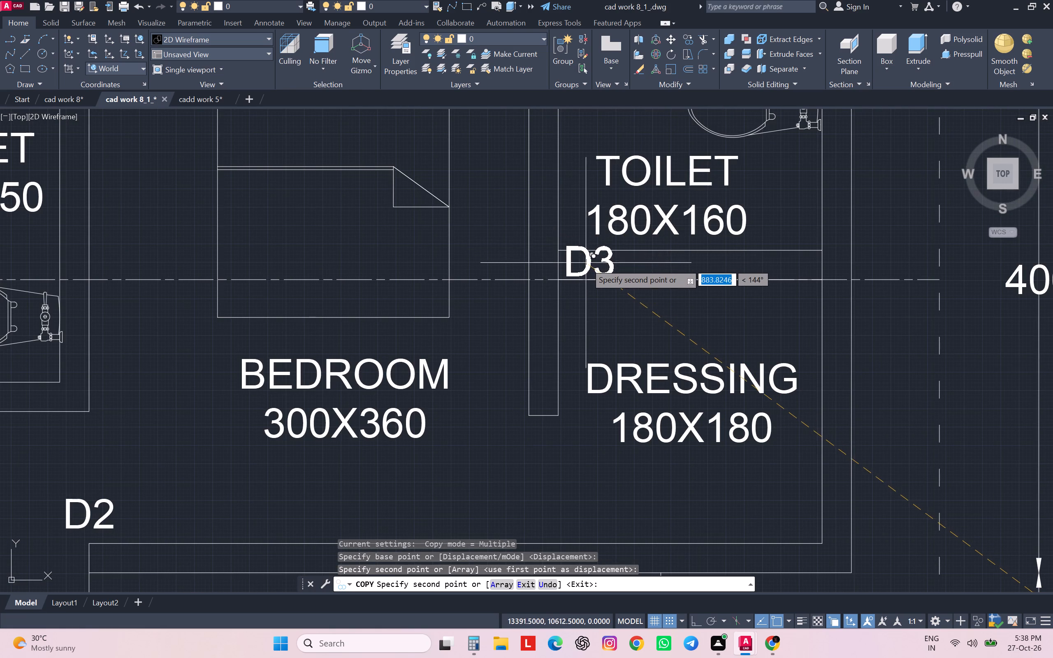
left_click(591, 266)
Place D3 copies at the 140X250 and 180X110 toilet doors in the ground floor plan, following the reference image.
scroll(591, 267, "down", 3)
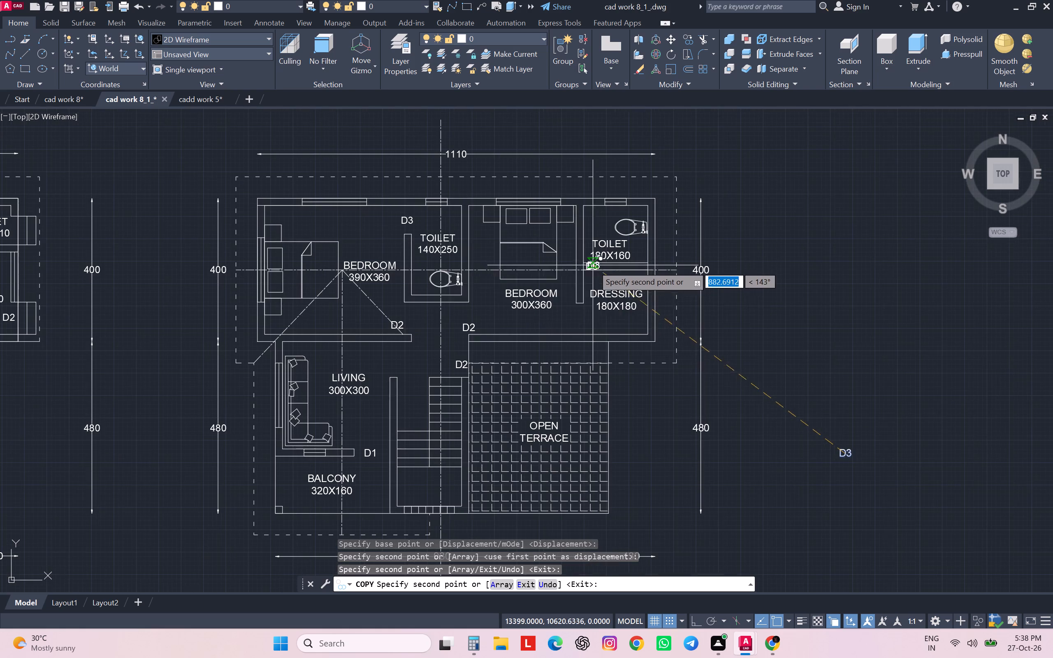
middle_click_drag(539, 293, 772, 254)
scroll(772, 254, "down", 1)
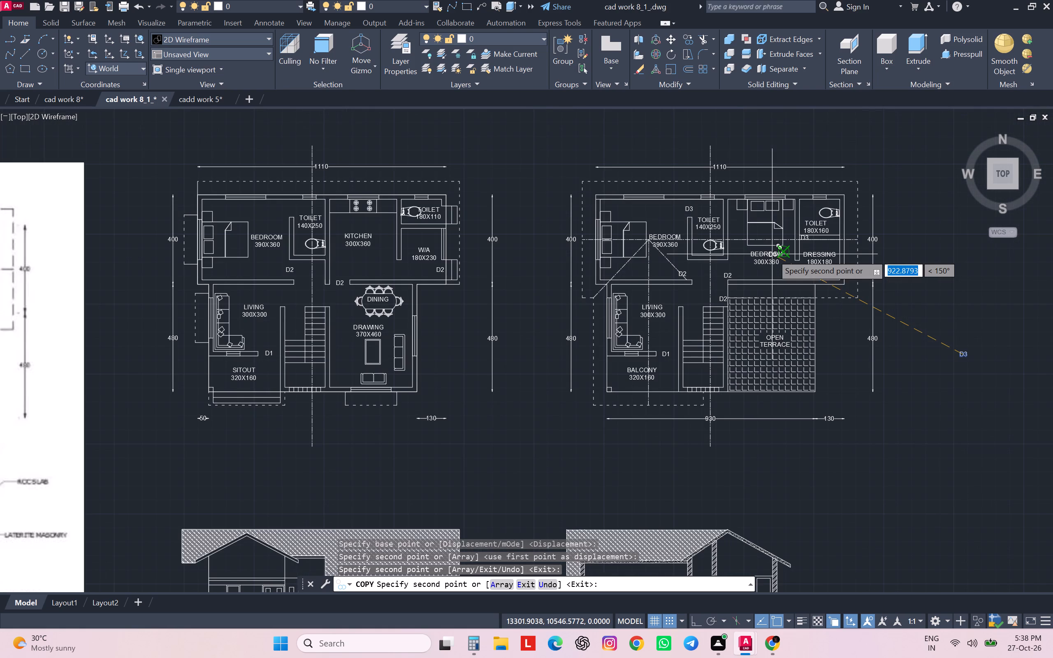
scroll(772, 254, "down", 2)
scroll(421, 284, "up", 3)
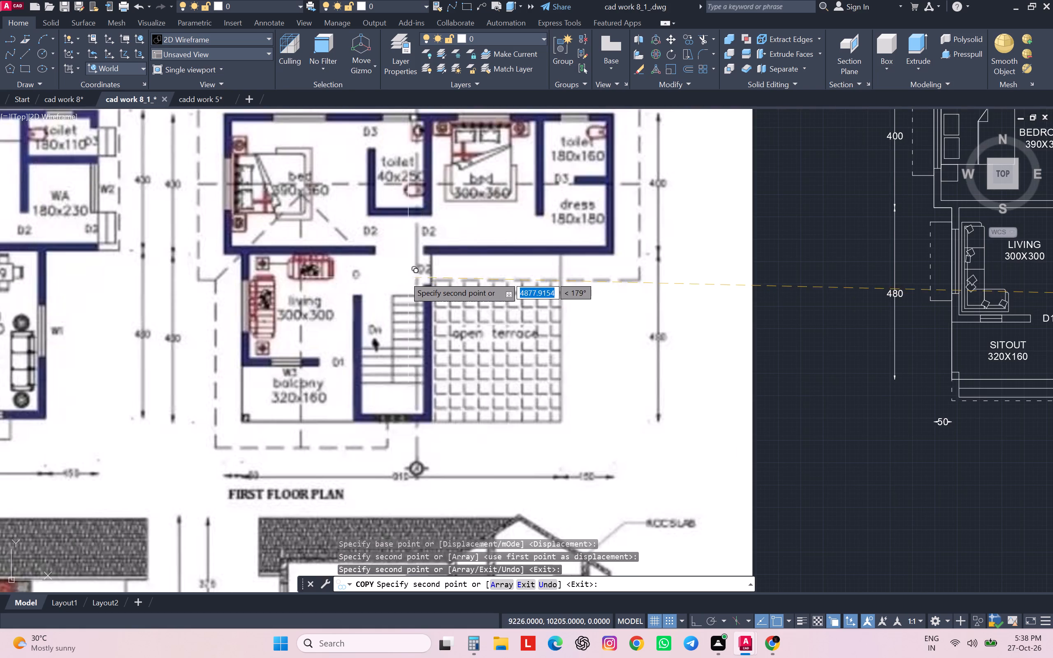
scroll(397, 274, "down", 1)
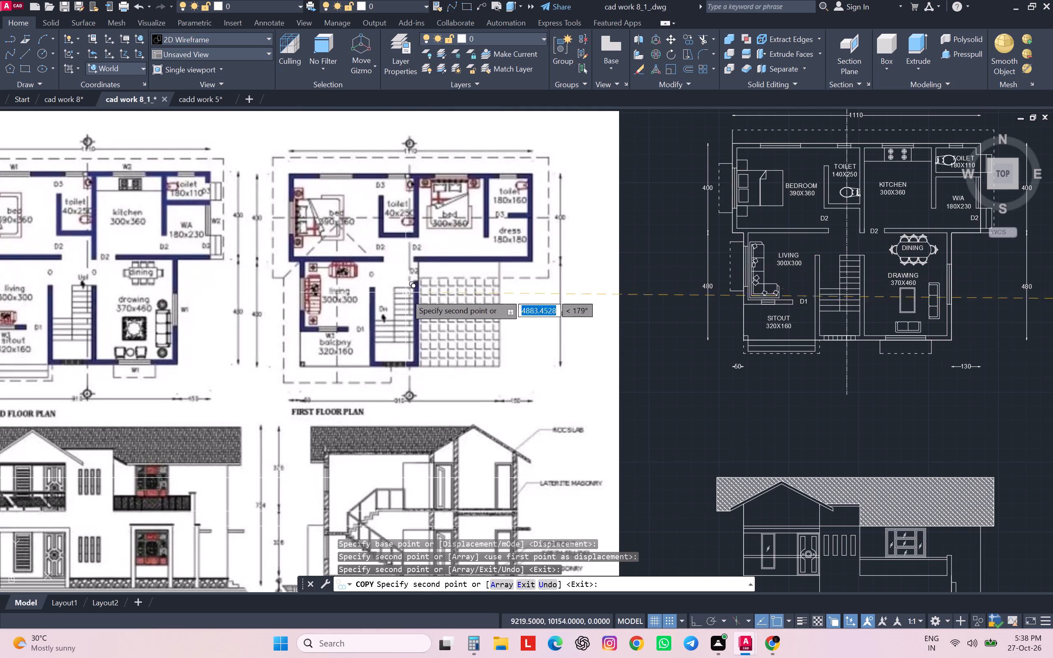
scroll(505, 300, "down", 2)
scroll(336, 302, "up", 2)
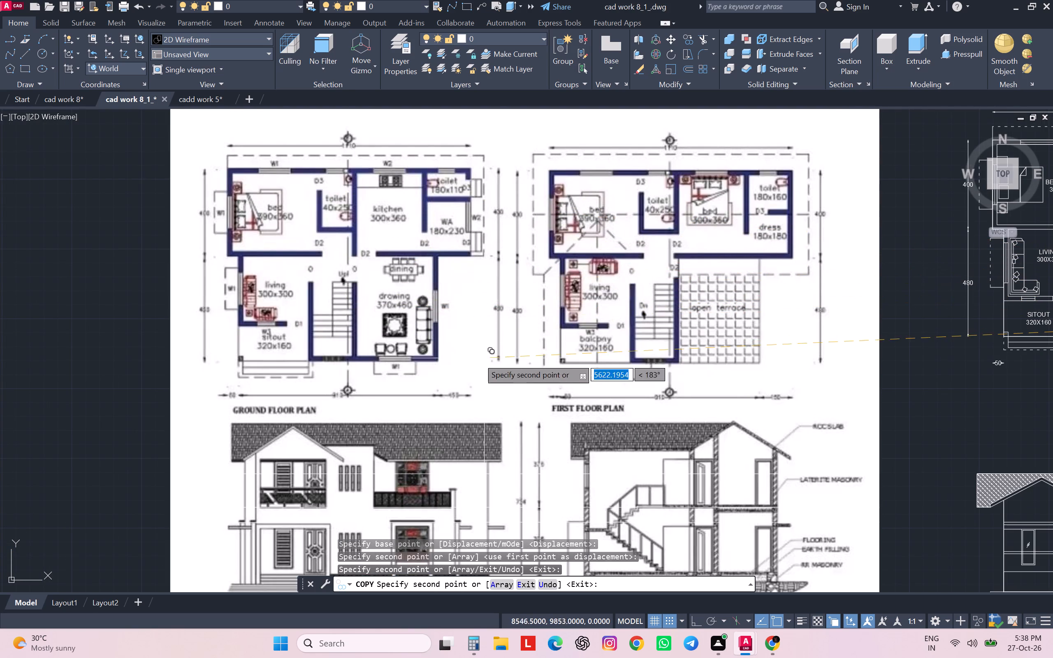
scroll(354, 341, "down", 3)
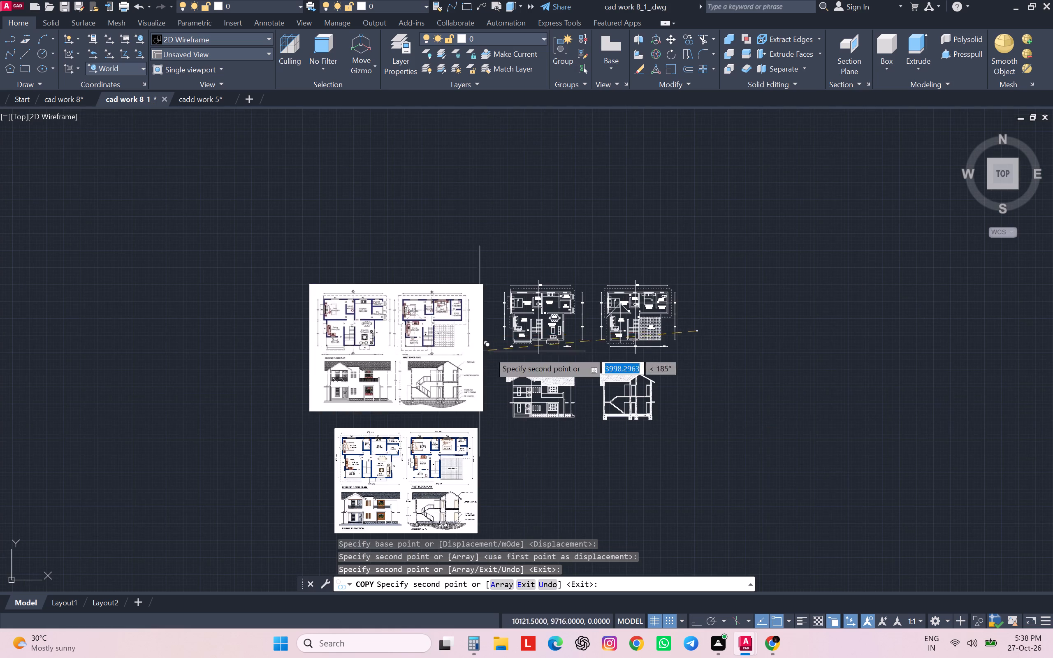
scroll(574, 326, "up", 2)
scroll(564, 276, "up", 1)
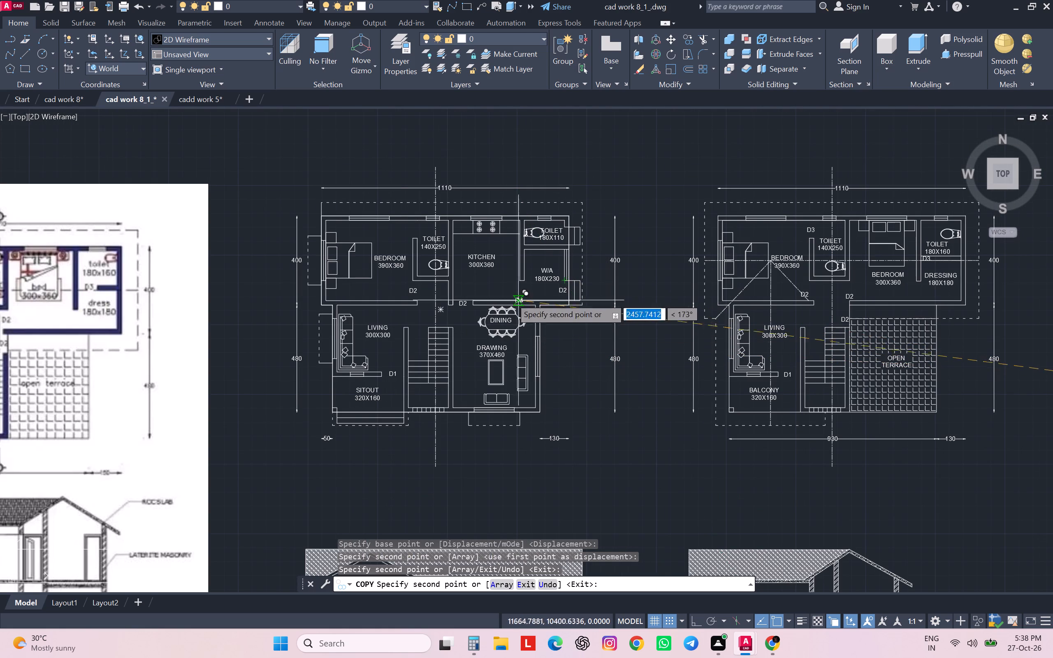
left_click(415, 229)
scroll(540, 257, "up", 2)
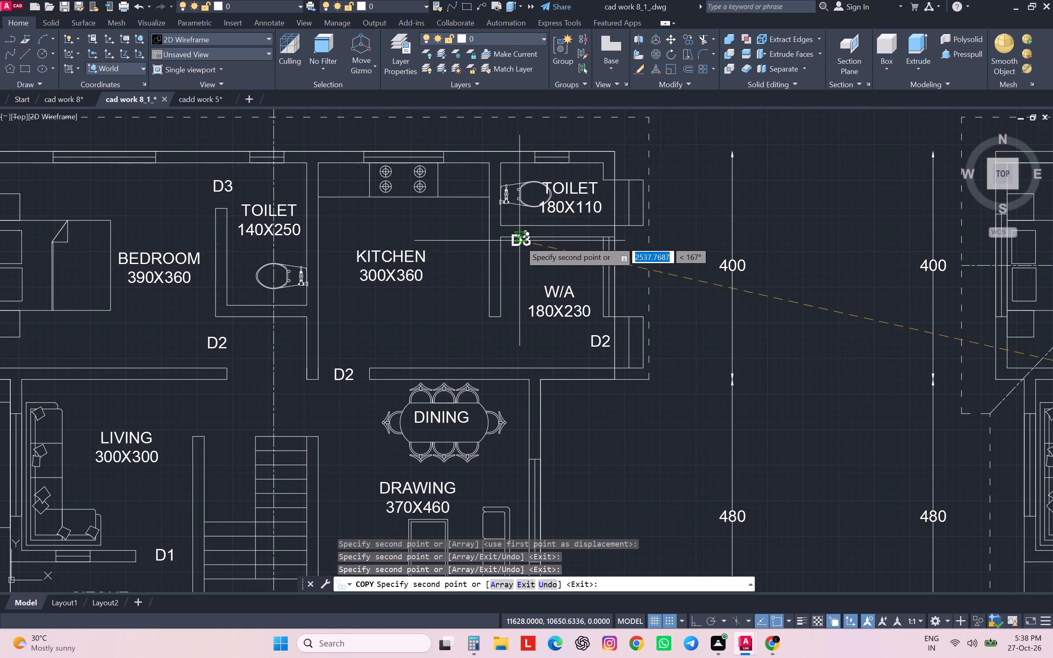
left_click(520, 232)
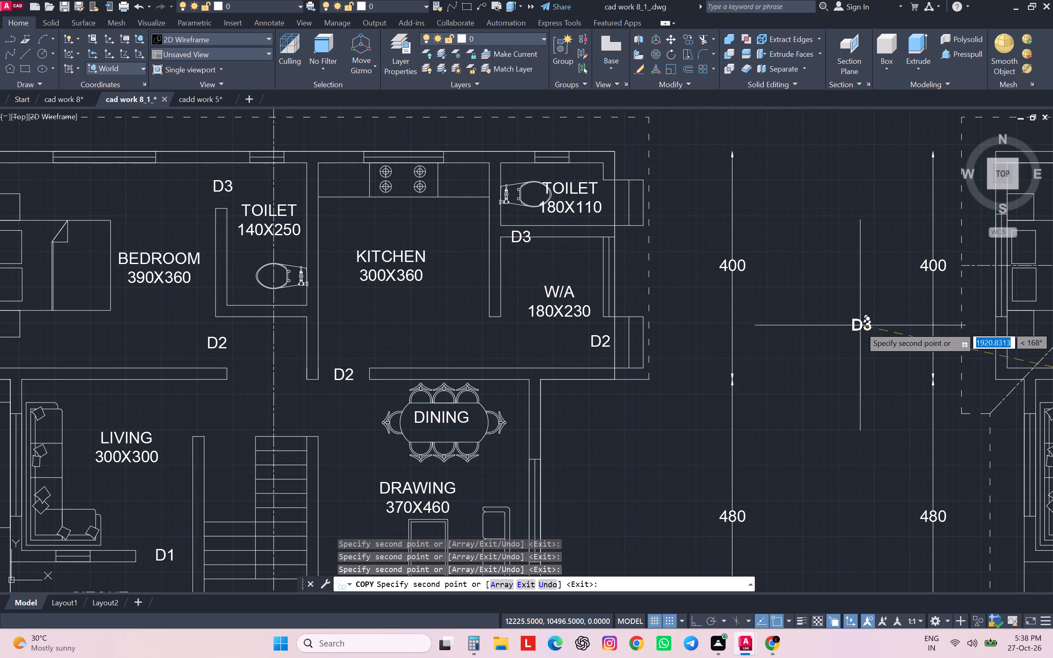
key("Escape")
key("Escape")
key("Escape")
key("Escape")
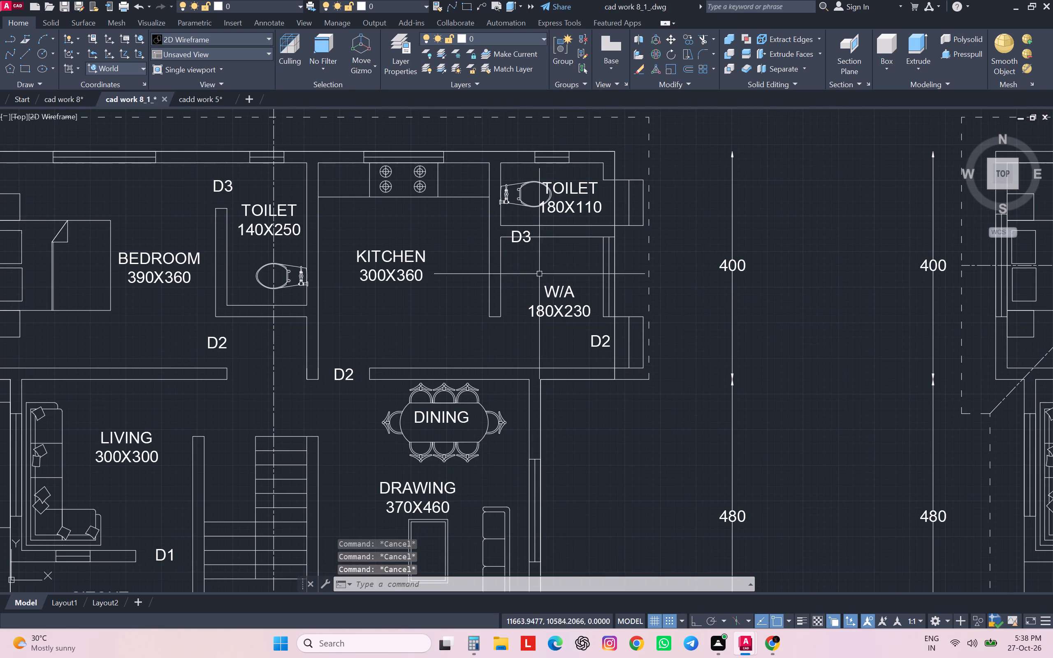
Extend the W/A's inner wall line on the kitchen side up to the 180X110 toilet's wall.
type("EX")
key("space")
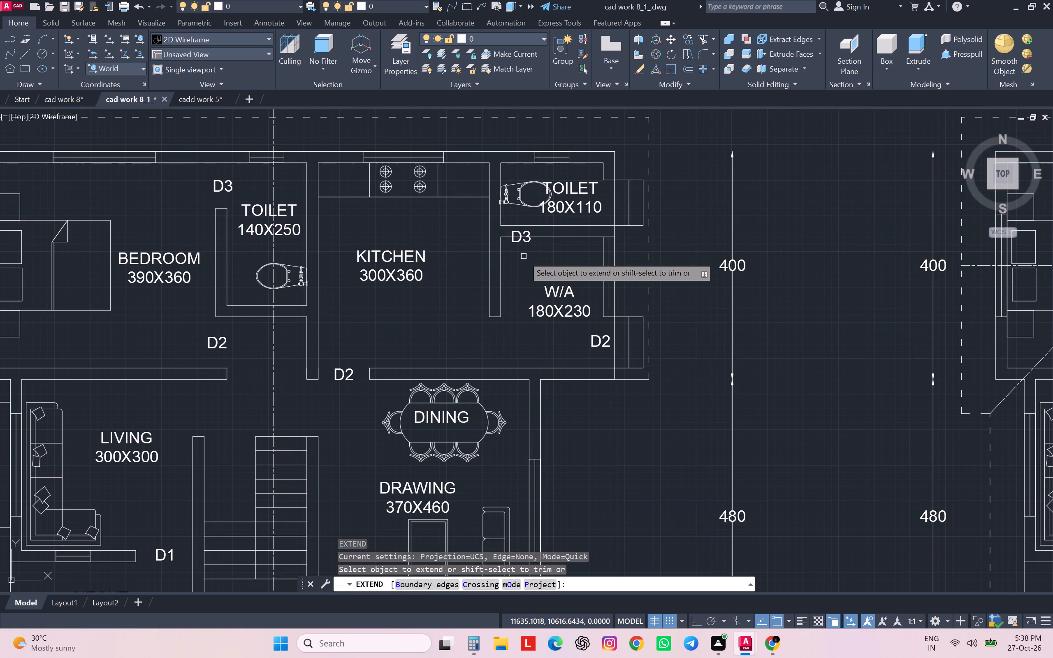
left_click(501, 264)
key("Escape")
key("Escape")
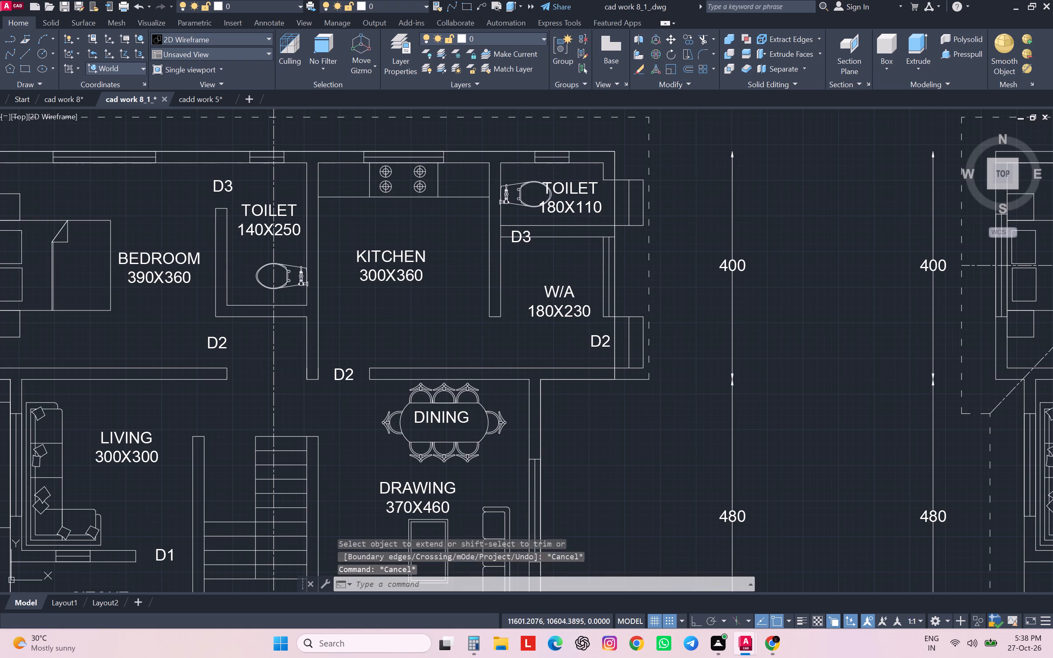
key("Escape")
key("Escape")
key("Escape")
key("Escape")
Offset the W/A's kitchen-side wall line by 80 into the W/A to mark the toilet's door width.
key("o")
key("Return")
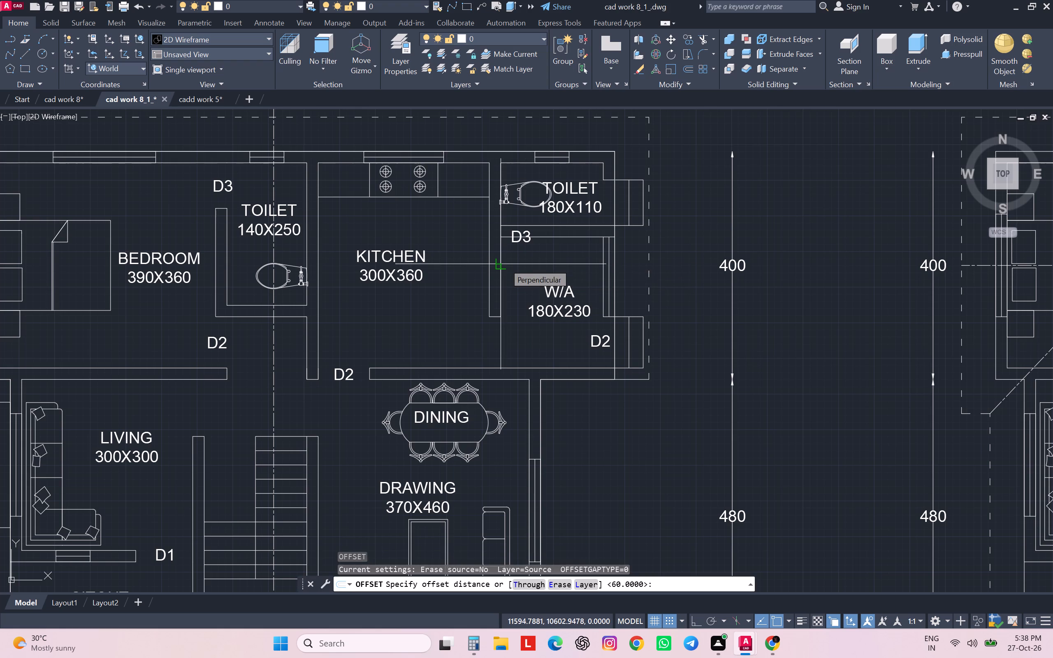
type("80")
key("Return")
left_click(503, 263)
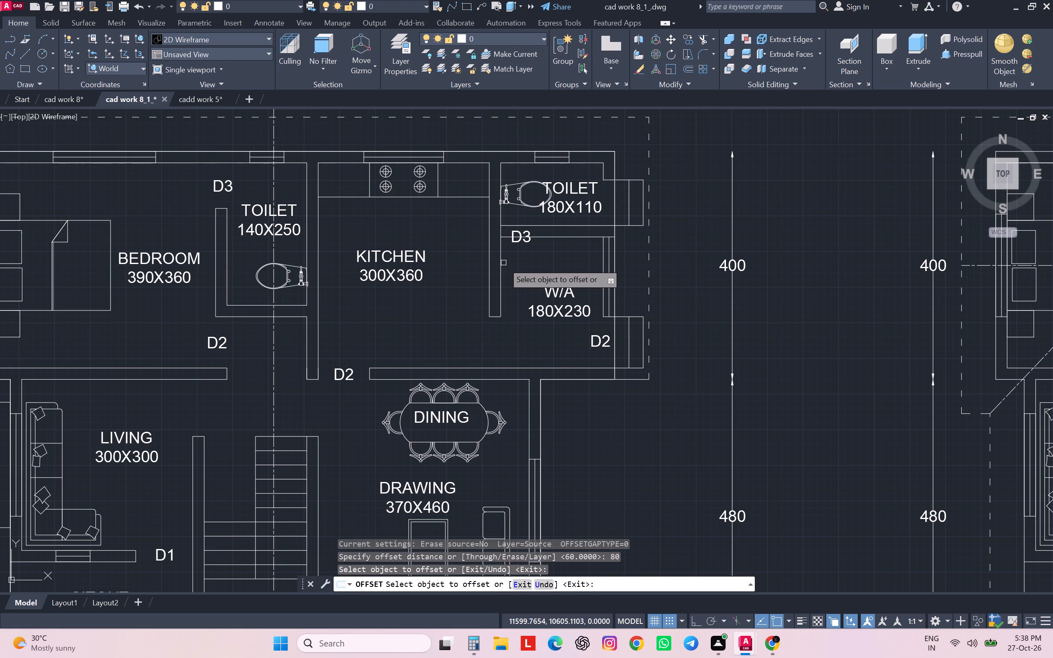
left_click(501, 264)
left_click(566, 266)
Offset the dressing room's bedroom-side wall line by 80 into the dressing room in the first floor plan.
scroll(565, 260, "up", 1)
scroll(565, 260, "down", 1)
scroll(753, 259, "down", 2)
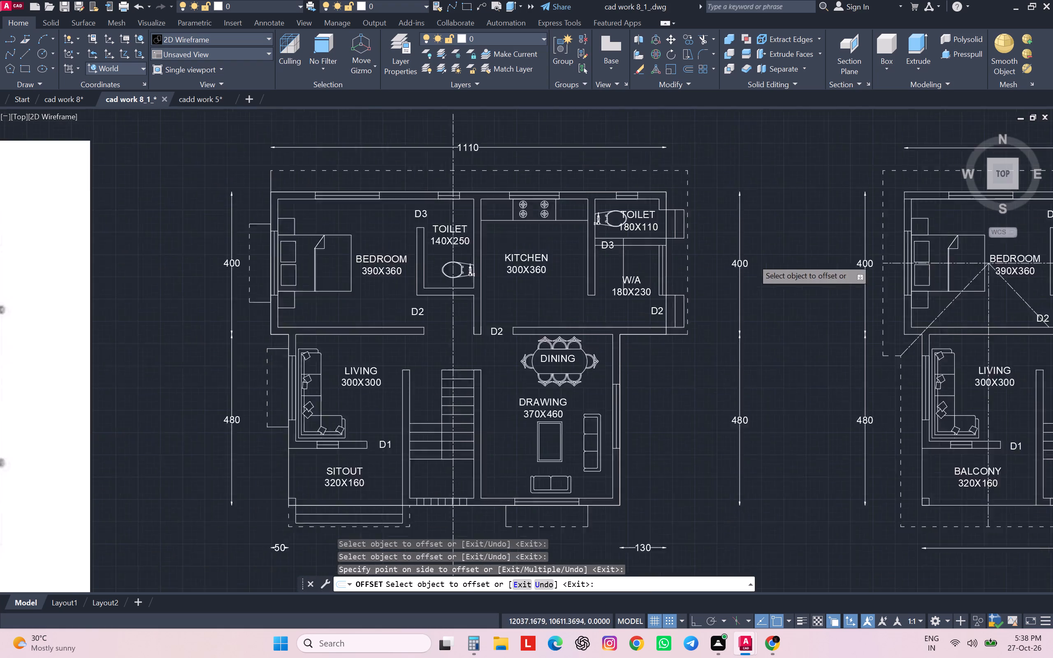
middle_click_drag(949, 285, 534, 313)
scroll(947, 285, "down", 1)
scroll(613, 294, "up", 2)
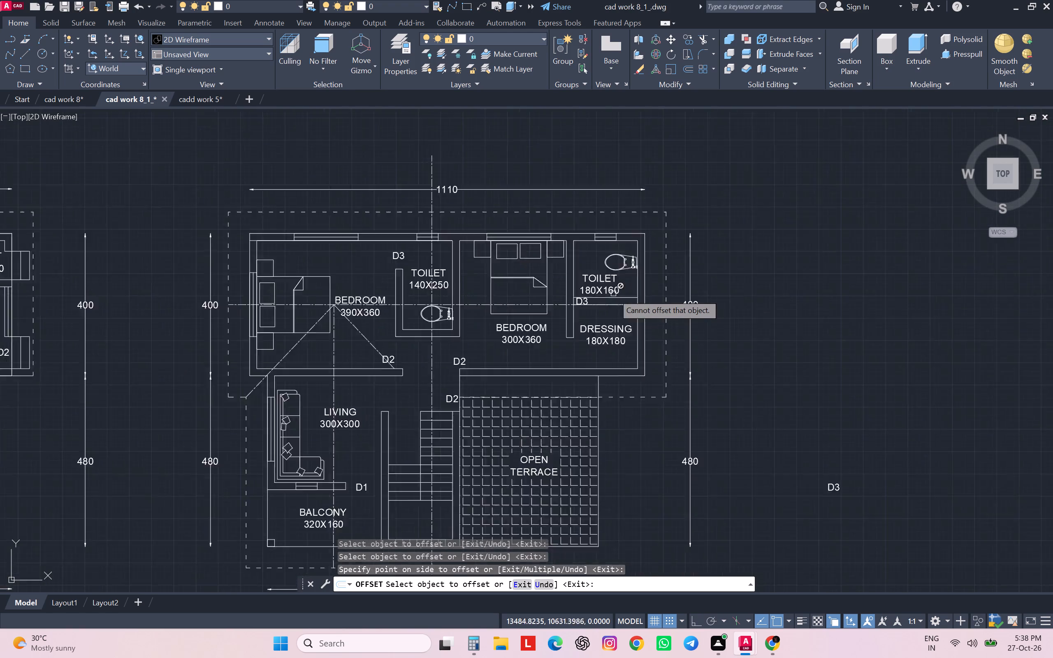
scroll(613, 294, "up", 3)
scroll(613, 294, "down", 2)
scroll(613, 294, "up", 1)
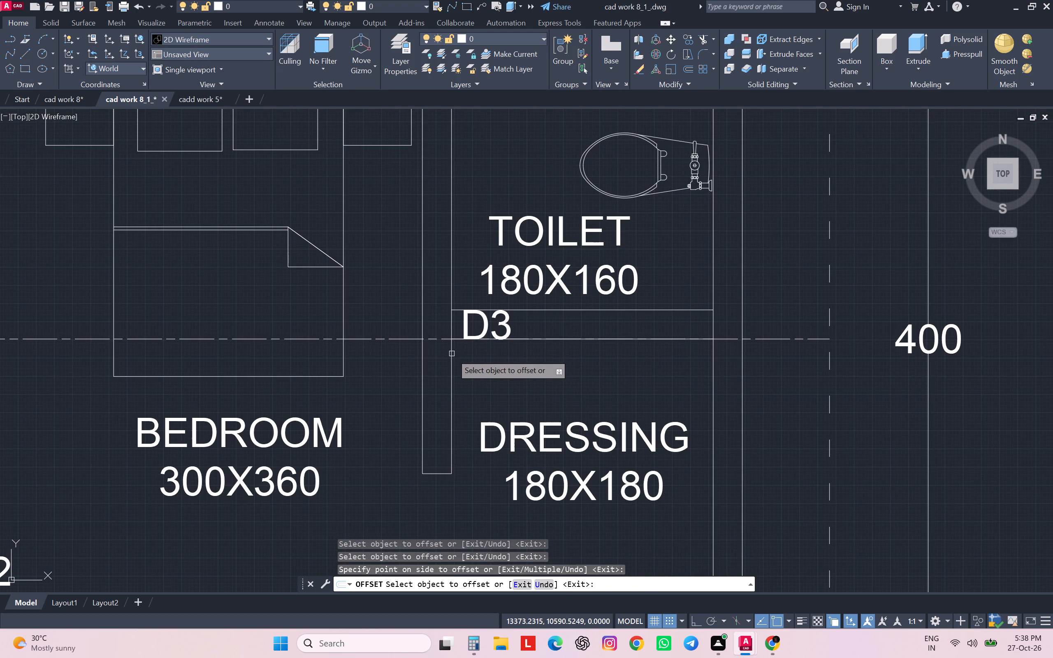
left_click(452, 354)
left_click(539, 358)
key("Escape")
key("Escape")
key("Escape")
key("Escape")
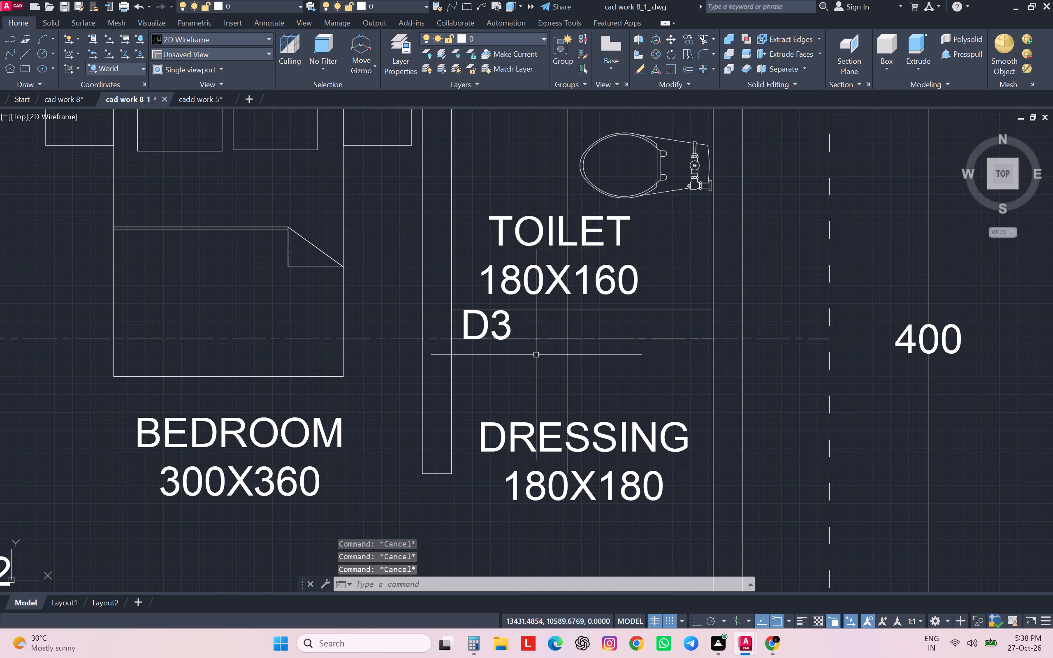
Trim the partition lines between the 180X160 toilet and the dressing room to open the D3 doorway.
type("TR")
key("space")
left_click(541, 306)
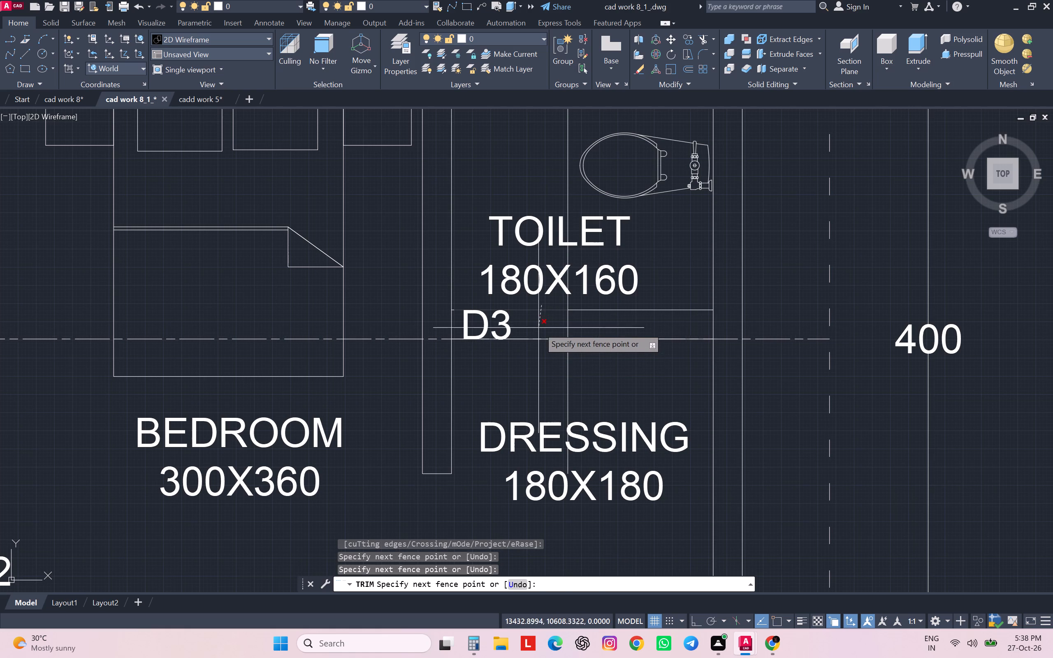
left_click(538, 326)
left_click_drag(538, 329, 538, 334)
left_click(532, 359)
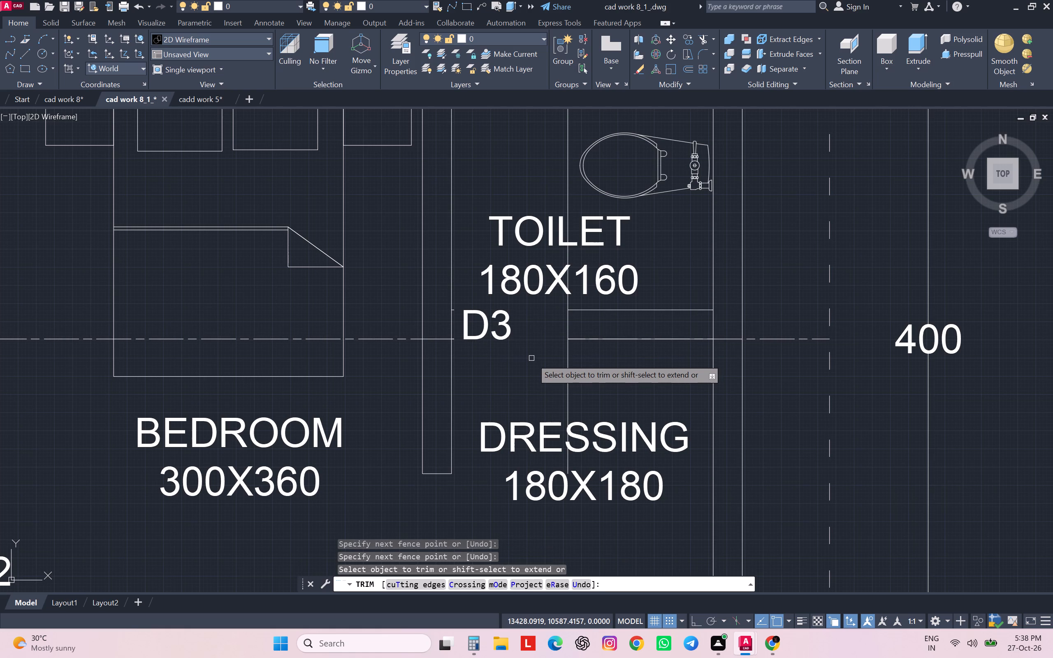
key("Escape")
key("Escape")
key("Escape")
key("Escape")
key("Escape")
Extend the first floor plan's horizontal centreline across the new D3 door opening.
key("e")
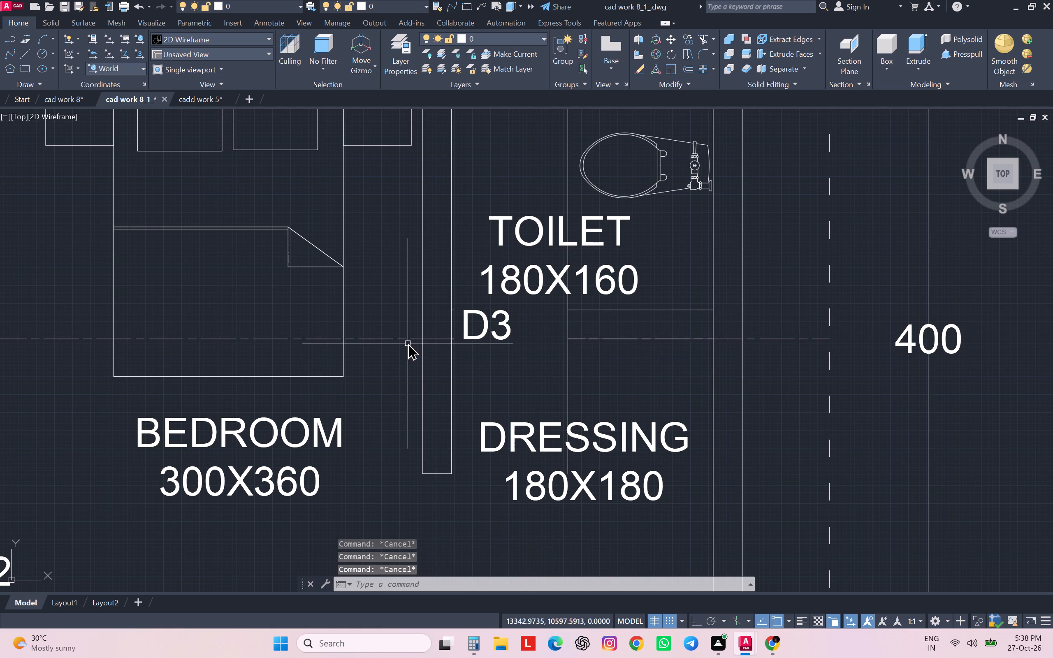
key("x")
key("space")
left_click(407, 337)
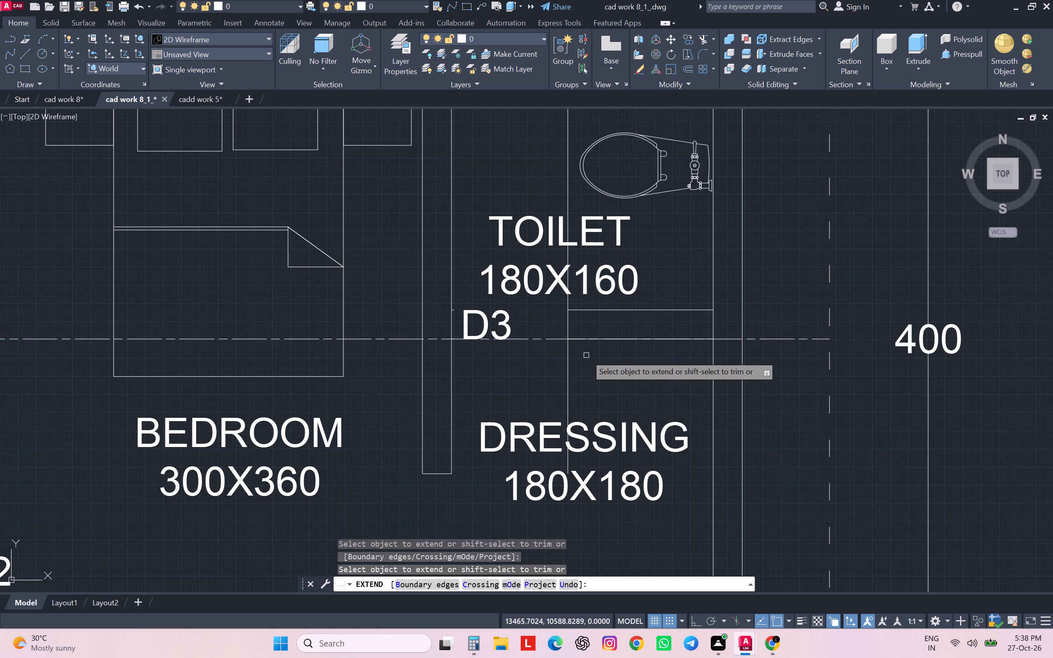
Trim away the vertical door-width guide line through the 180X160 toilet and dressing room in the first floor plan.
scroll(587, 342, "down", 1)
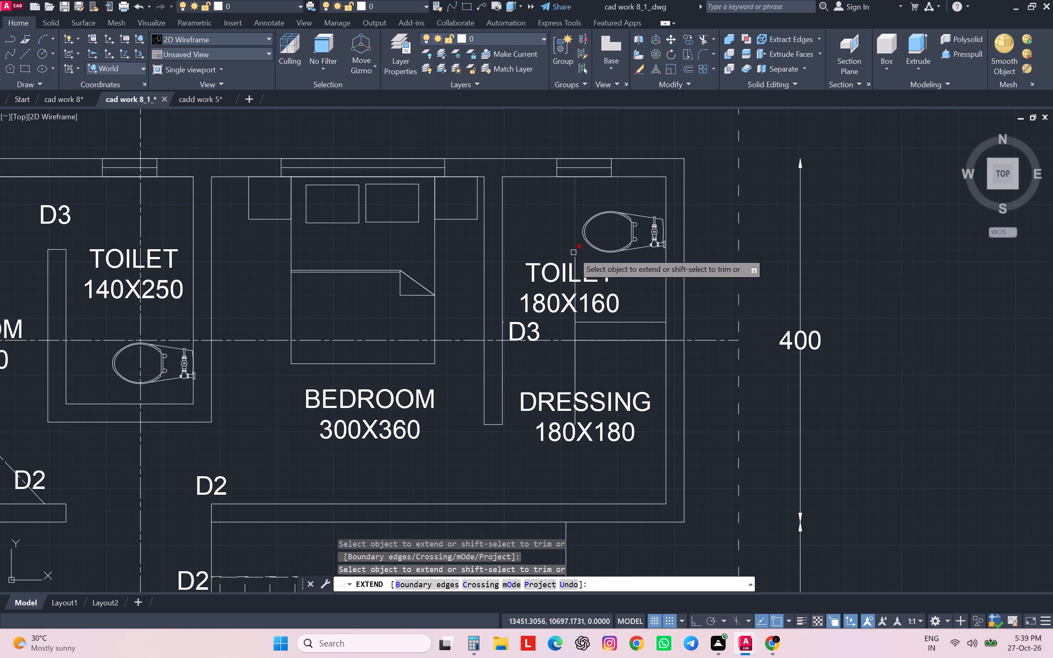
left_click(573, 253, "shift")
left_click(575, 290, "shift")
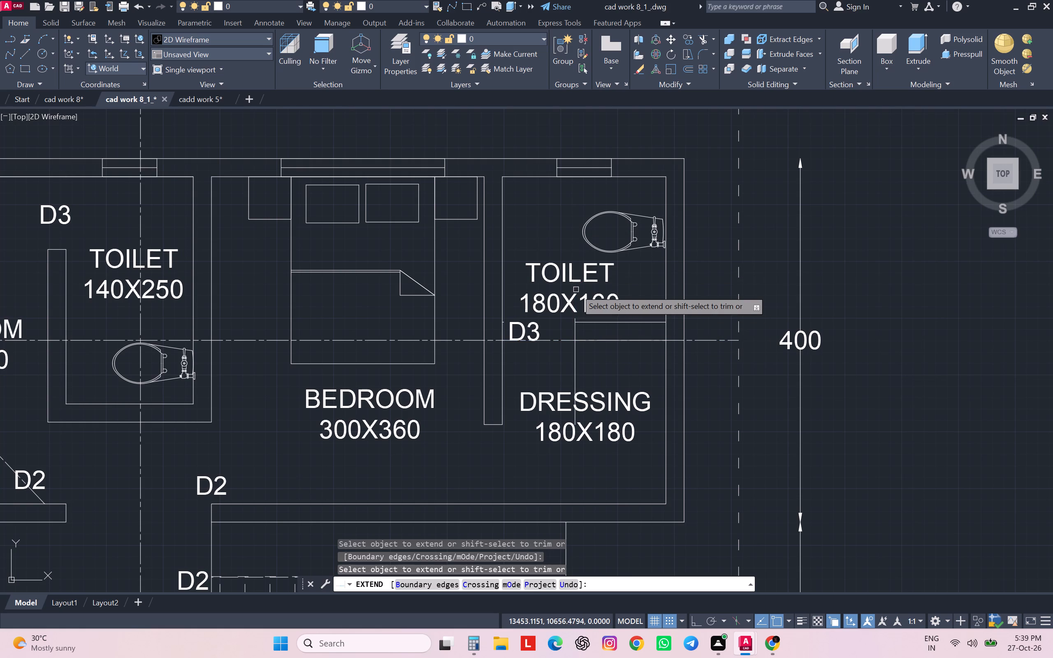
scroll(577, 317, "up", 3, "shift")
scroll(577, 317, "down", 1, "shift")
left_click(573, 323, "shift")
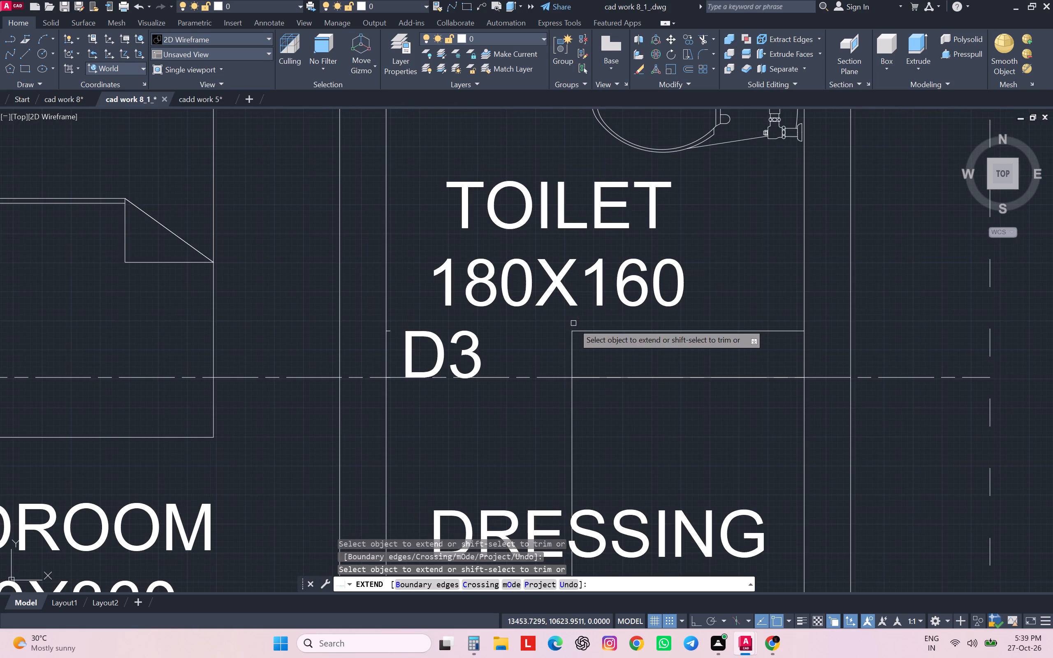
left_click(574, 389, "shift")
scroll(589, 305, "down", 2)
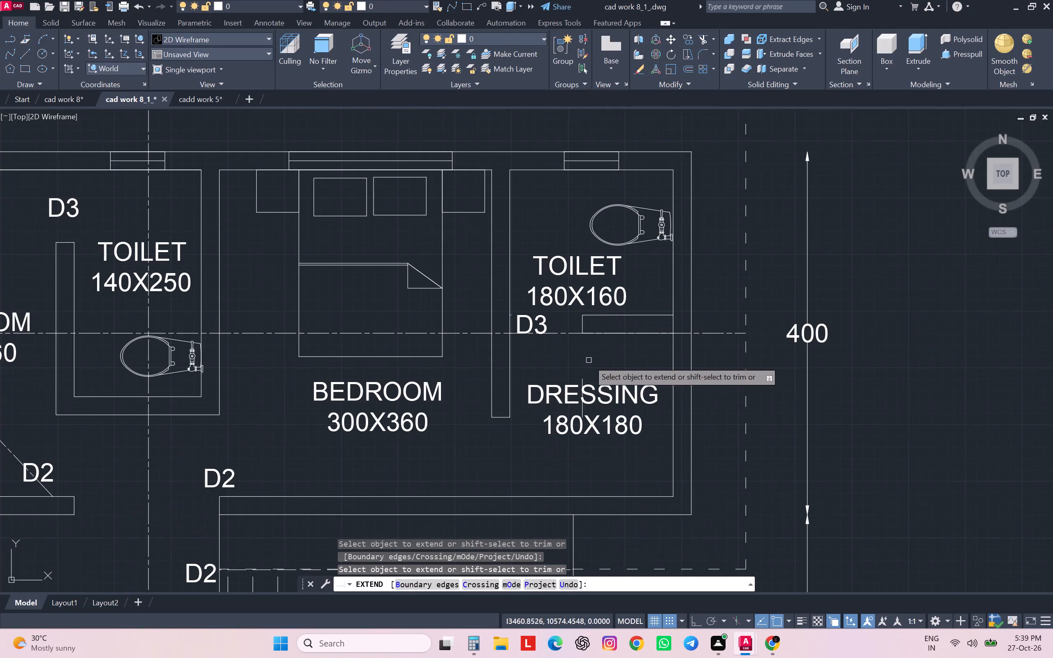
scroll(583, 406, "down", 1, "shift")
scroll(583, 406, "up", 3, "shift")
left_click(582, 411, "shift")
scroll(591, 314, "down", 3, "shift")
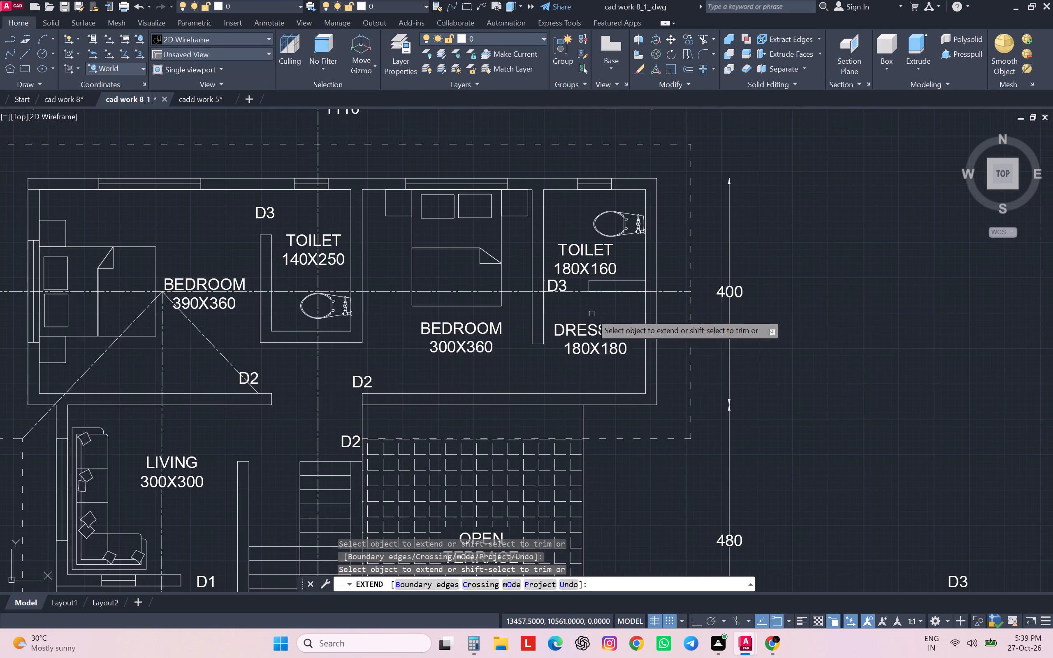
Trim both partition lines between the 180X110 toilet and the W/A to open the D3 doorway in the ground floor plan.
scroll(593, 344, "down", 1)
scroll(408, 290, "down", 2)
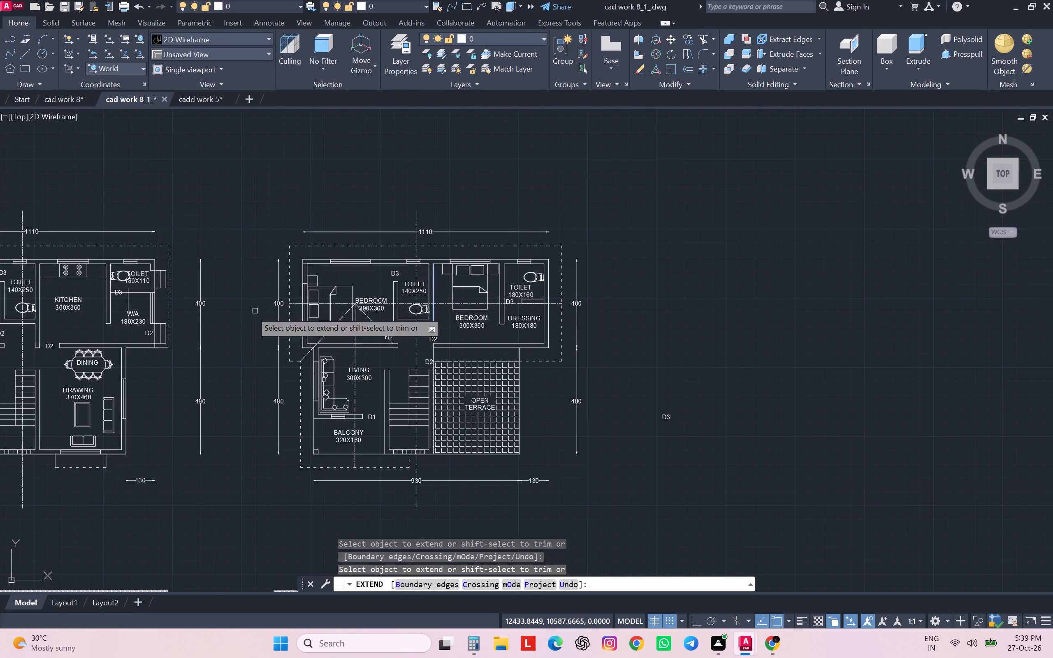
middle_click_drag(87, 328, 267, 334)
scroll(346, 256, "up", 3)
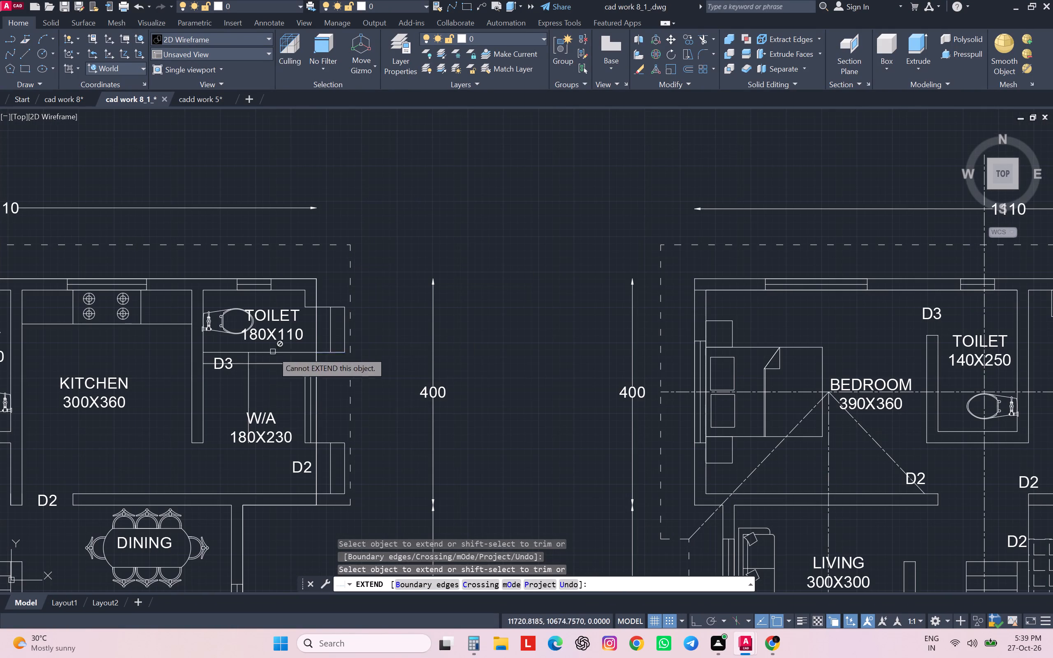
left_click(236, 354, "shift")
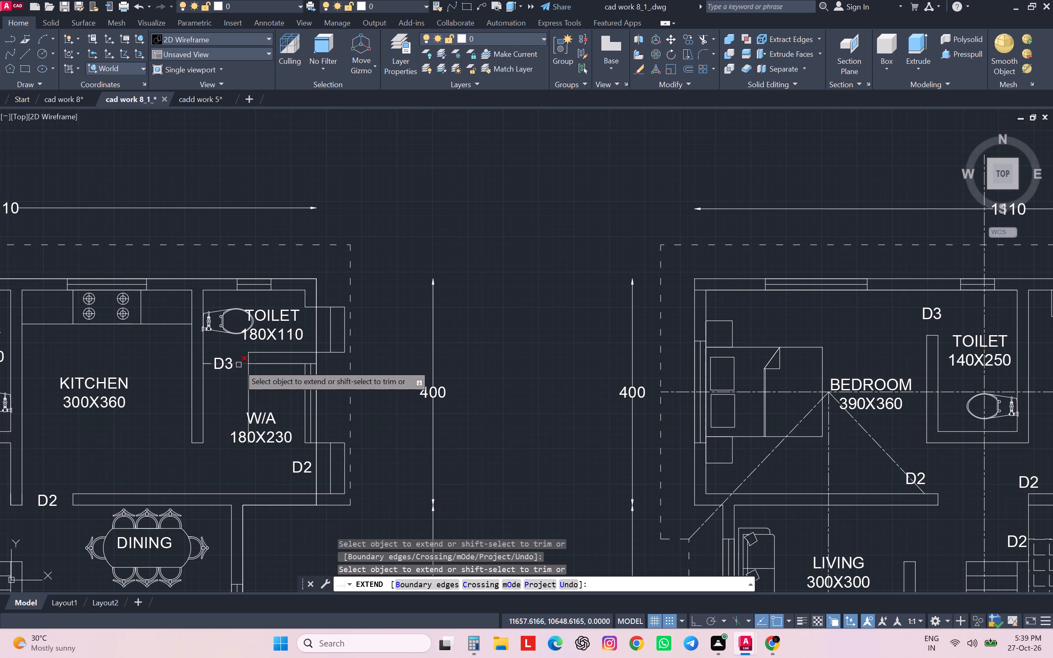
left_click(239, 365, "shift")
left_click(211, 364, "shift")
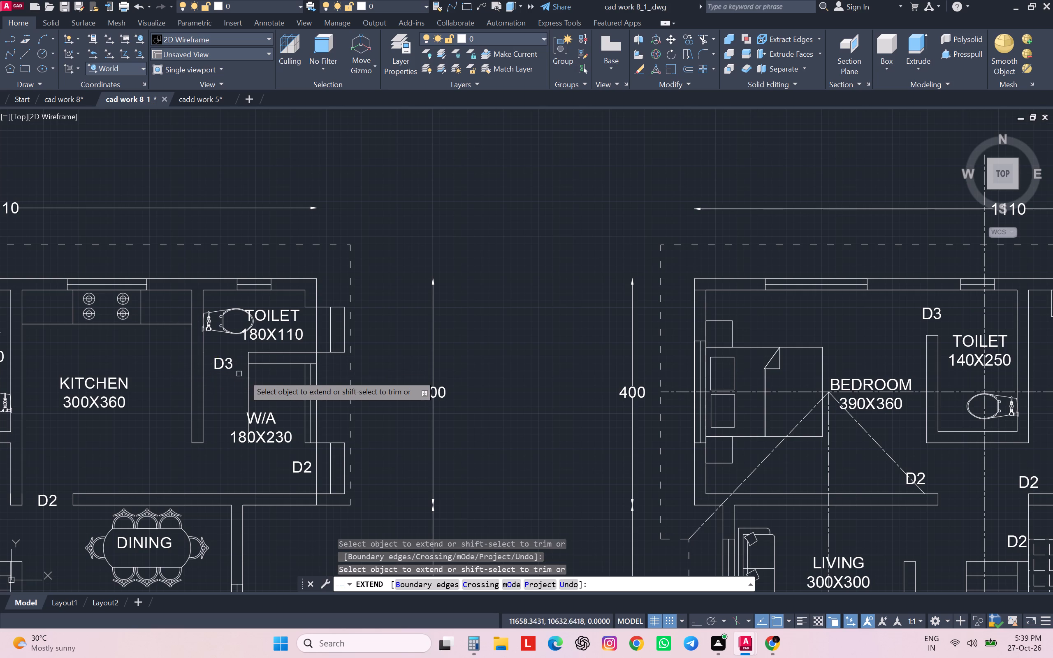
Trim away the rest of the vertical door-width guide line through the W/A.
left_click(249, 380, "shift")
scroll(250, 423, "down", 1, "shift")
scroll(250, 423, "up", 3, "shift")
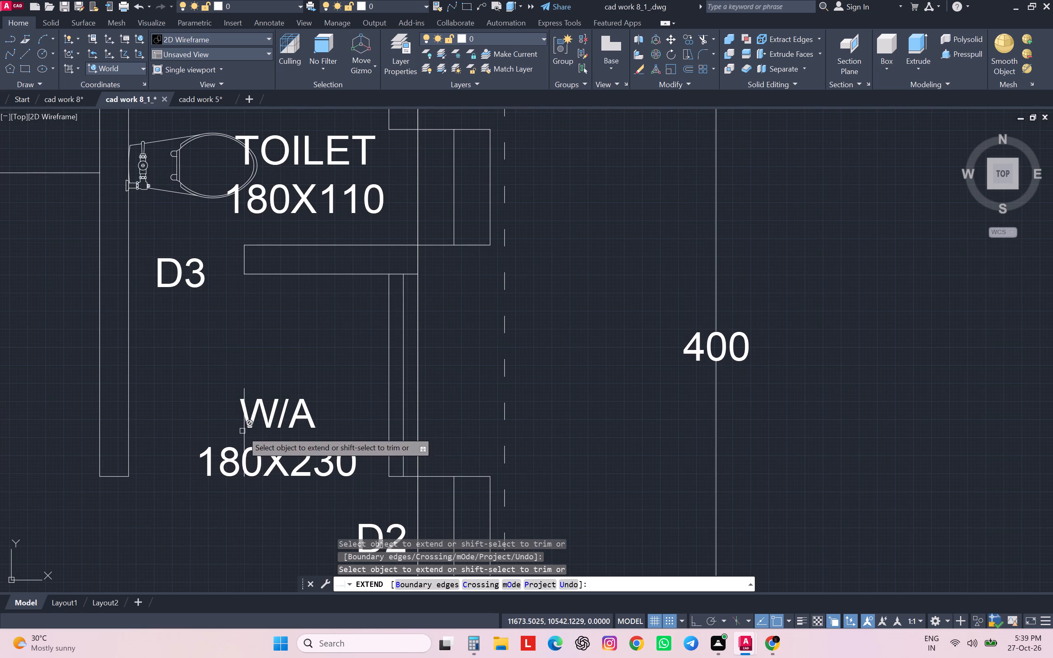
left_click(253, 419, "shift")
left_click(246, 438, "shift")
scroll(294, 290, "down", 3)
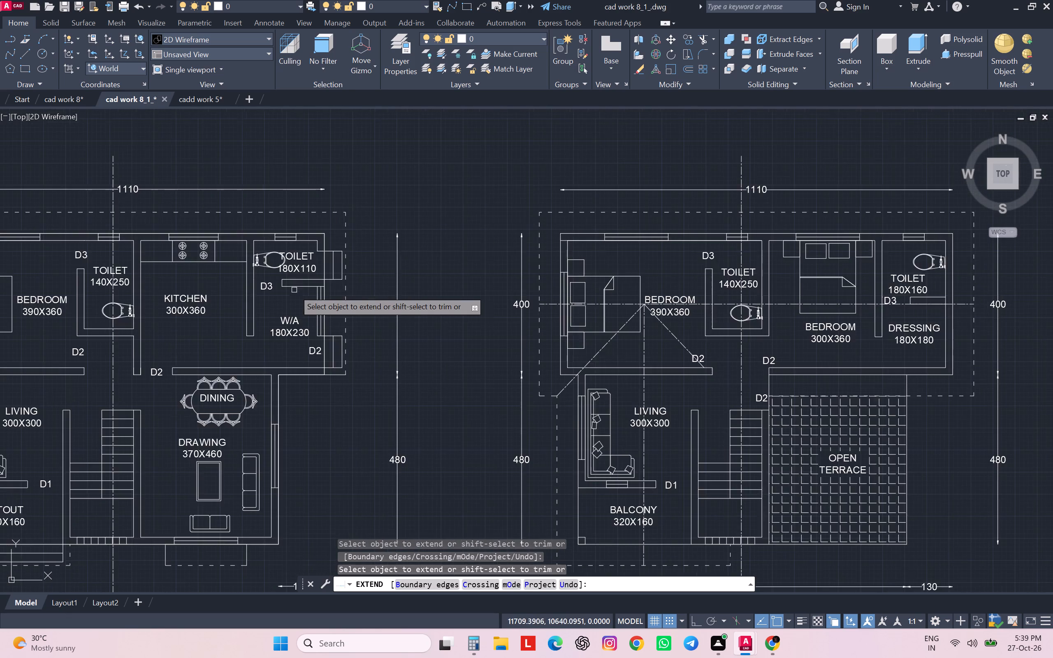
scroll(393, 243, "down", 1)
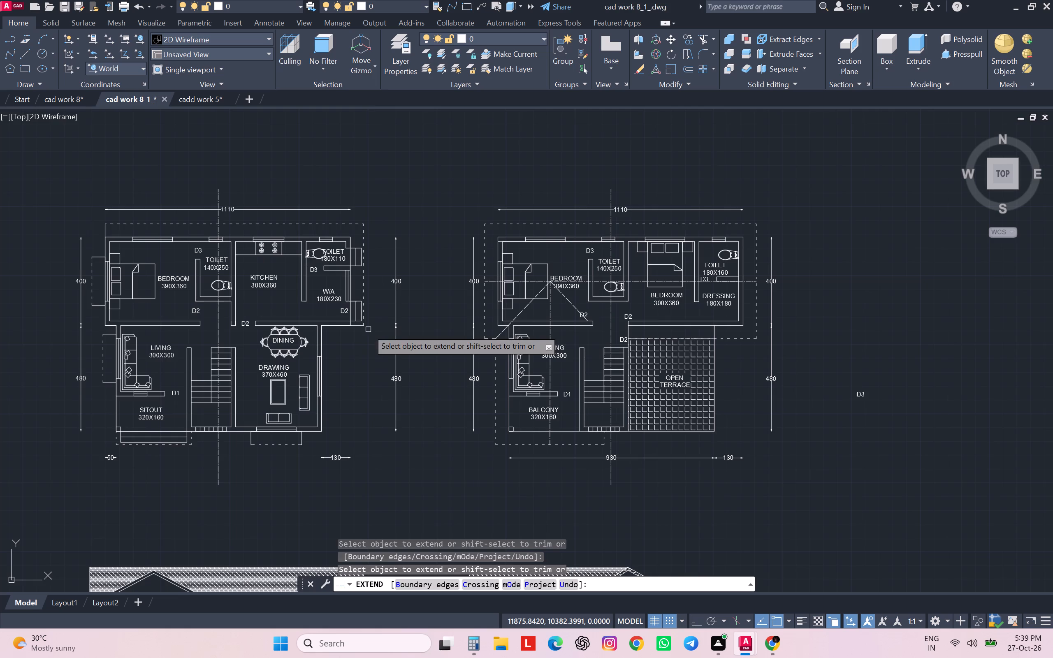
middle_click_drag(368, 329, 522, 256)
scroll(519, 257, "down", 3)
scroll(764, 267, "down", 1)
scroll(764, 267, "up", 3)
key("Escape")
Change the spare D3 label beside the first floor plan to O.
scroll(614, 289, "up", 3)
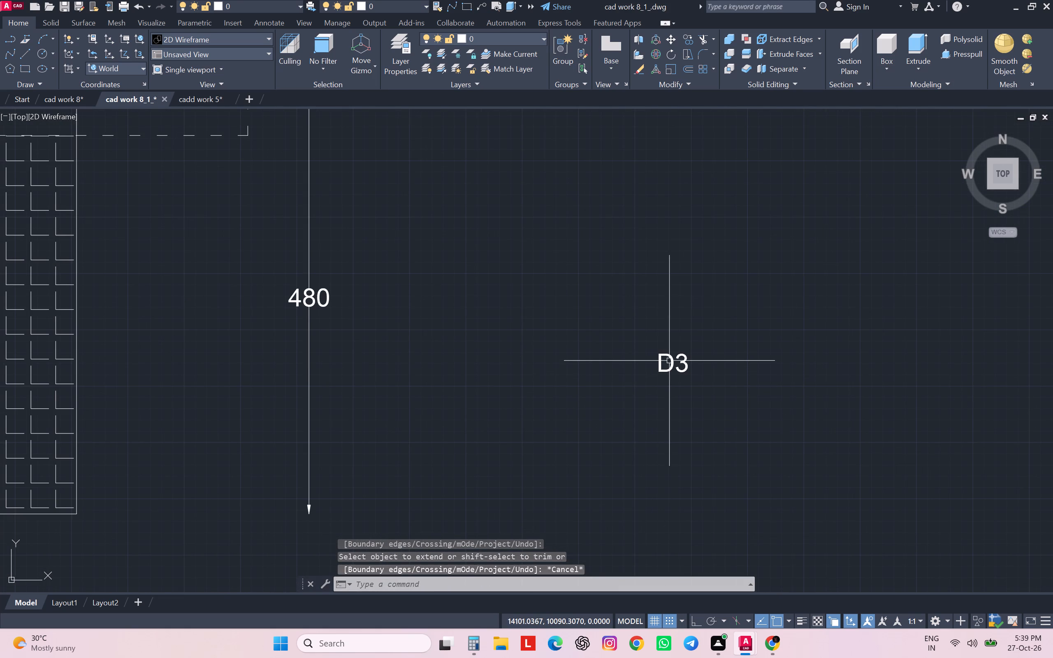
double_click(675, 361)
left_click_drag(697, 367, 639, 370)
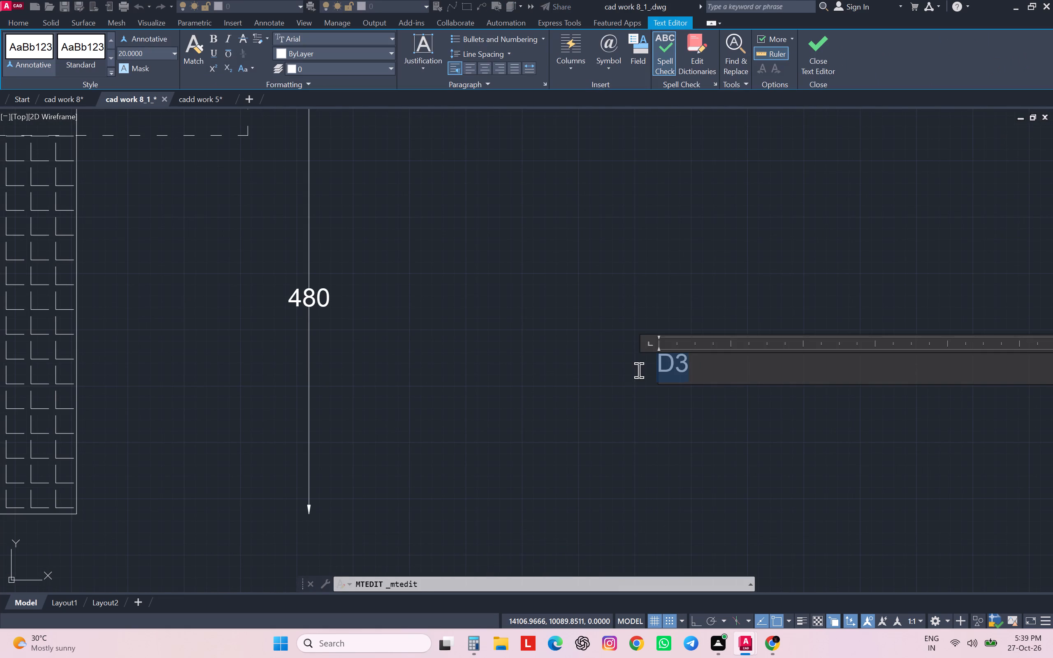
left_click_drag(639, 370, 673, 365)
key("o")
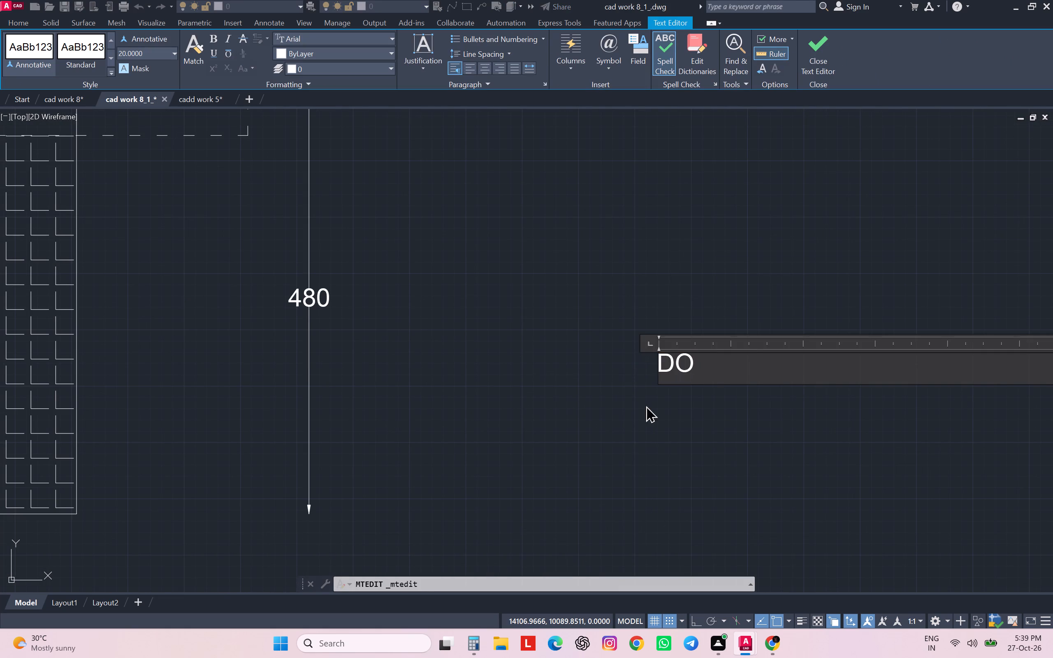
key("BackSpace")
key("BackSpace")
key("BackSpace")
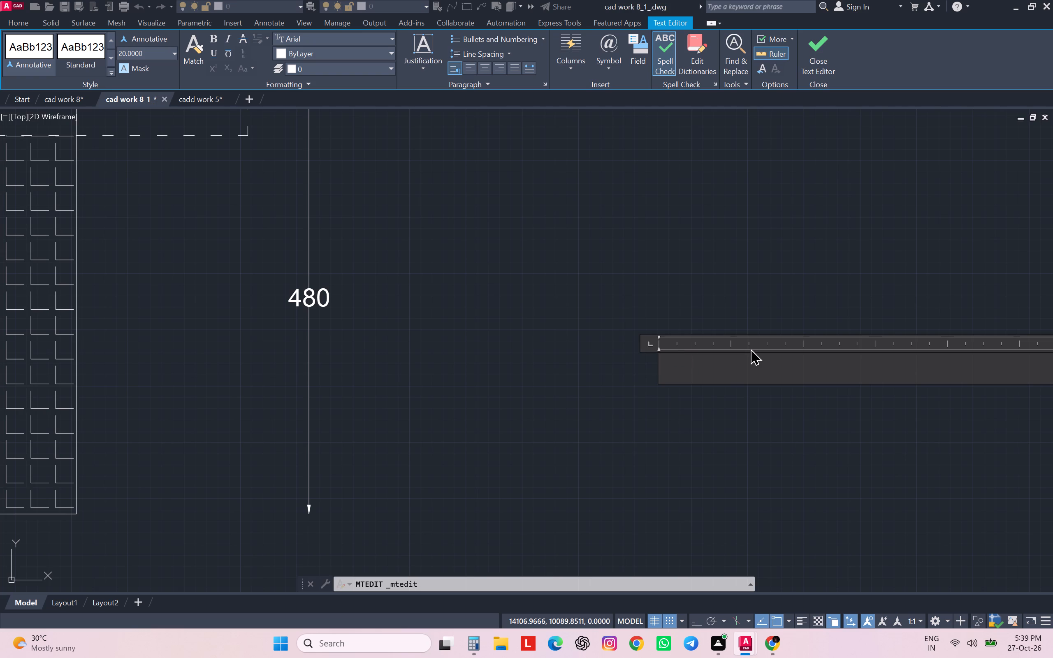
key("o")
key("Return")
left_click(543, 488)
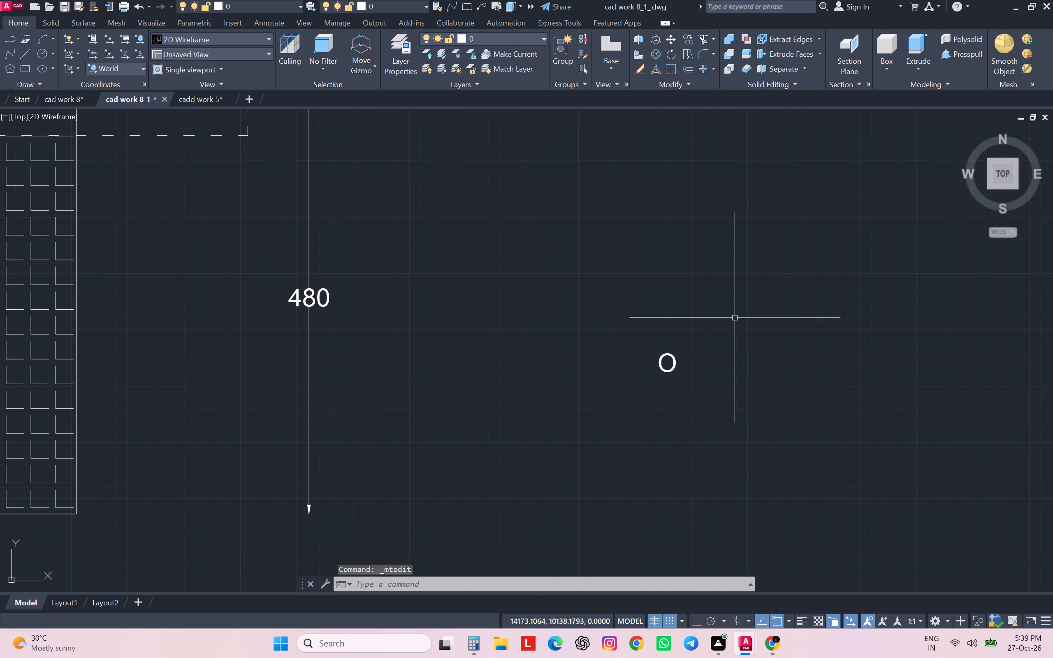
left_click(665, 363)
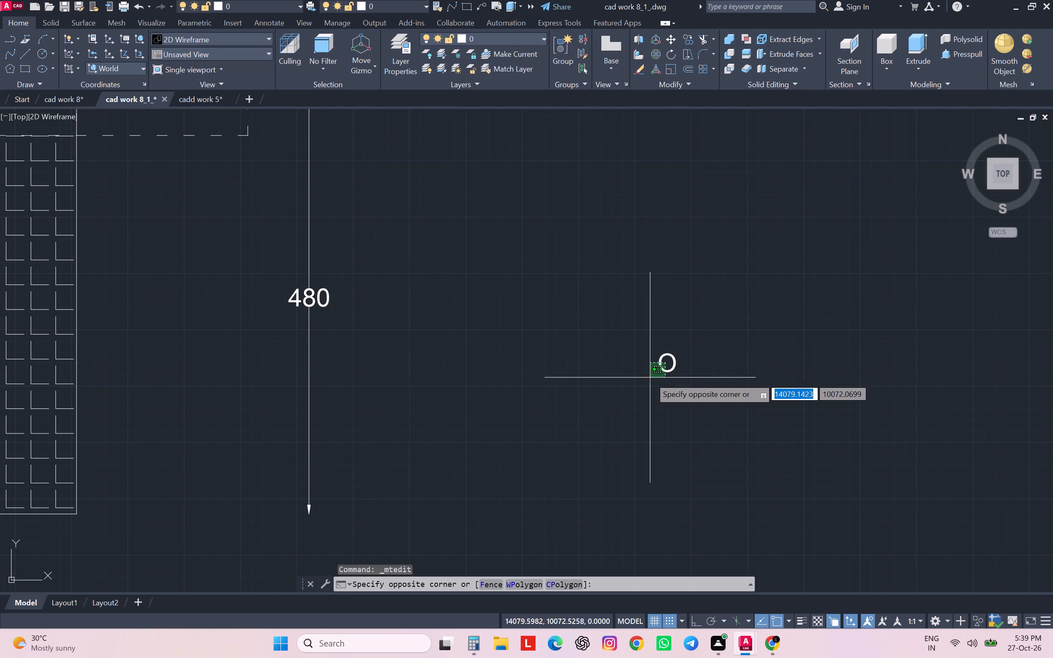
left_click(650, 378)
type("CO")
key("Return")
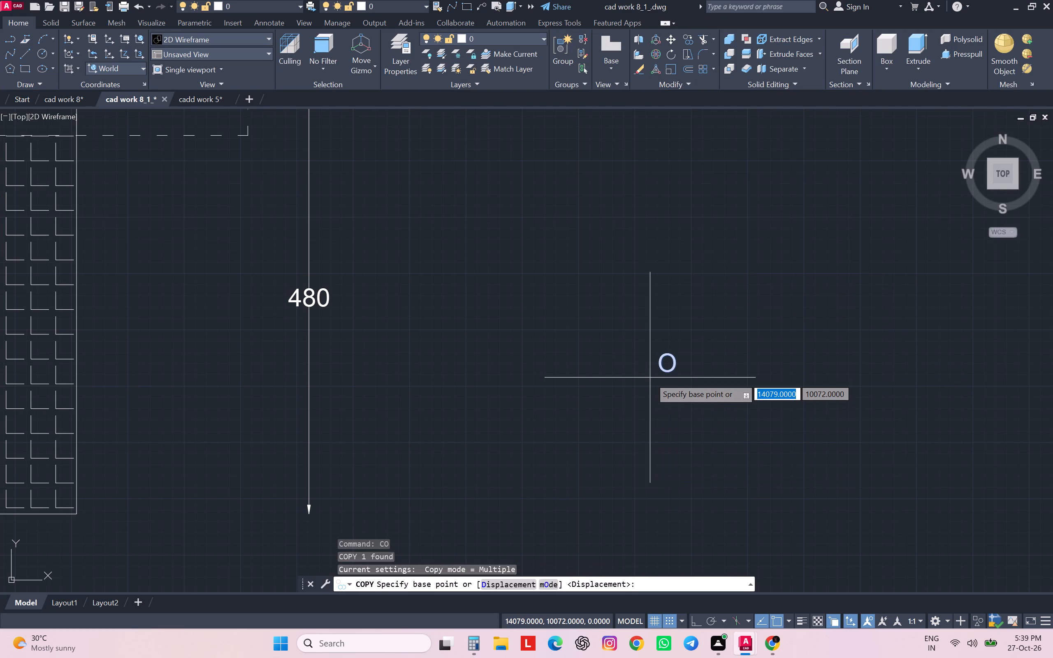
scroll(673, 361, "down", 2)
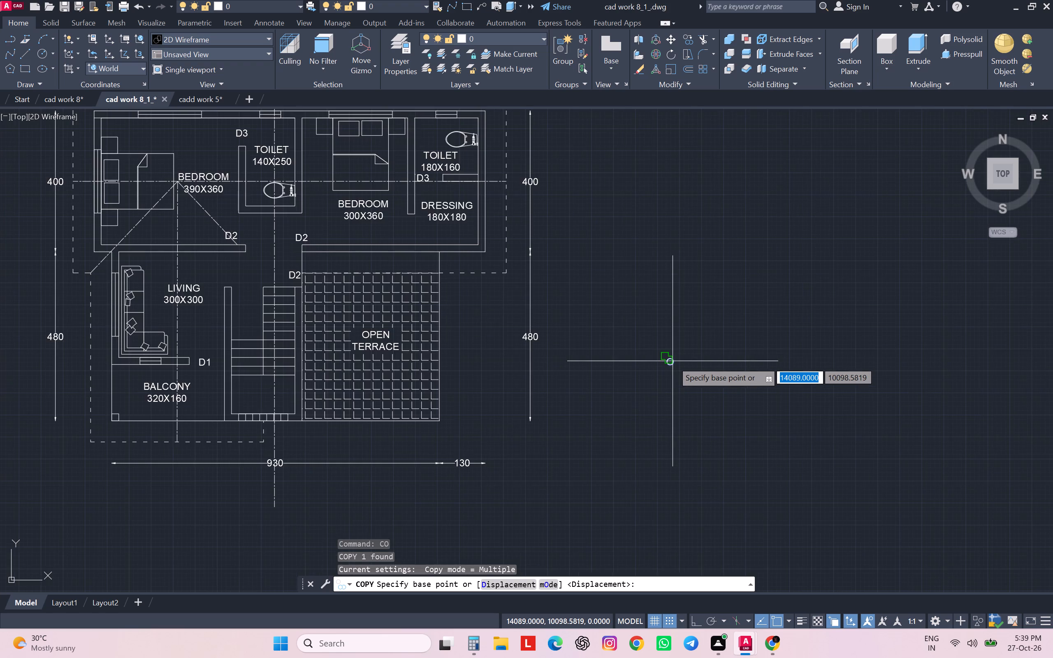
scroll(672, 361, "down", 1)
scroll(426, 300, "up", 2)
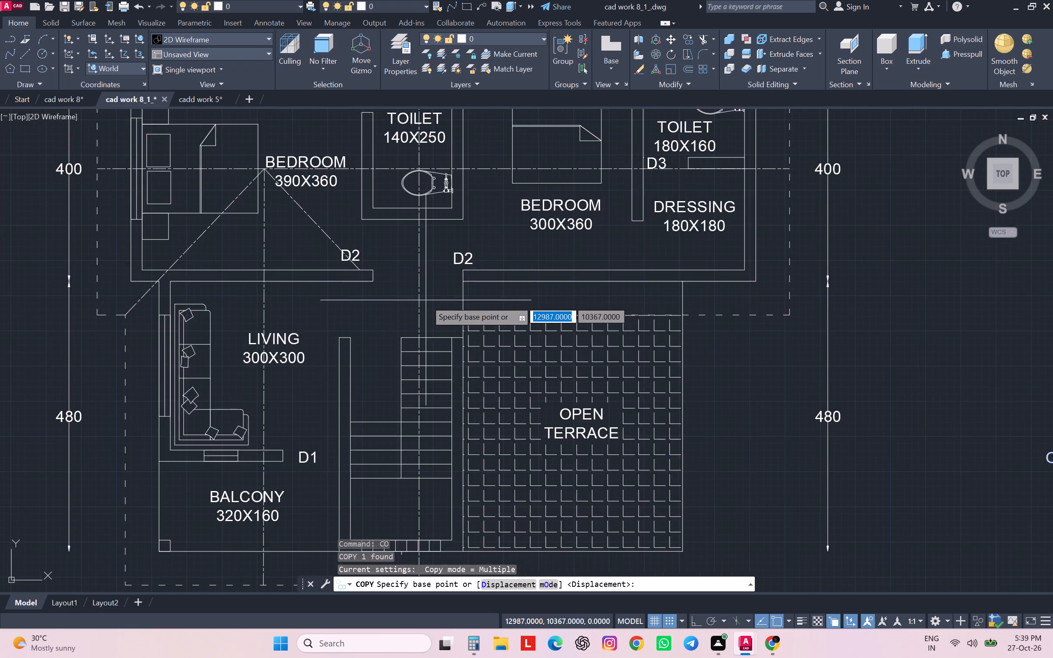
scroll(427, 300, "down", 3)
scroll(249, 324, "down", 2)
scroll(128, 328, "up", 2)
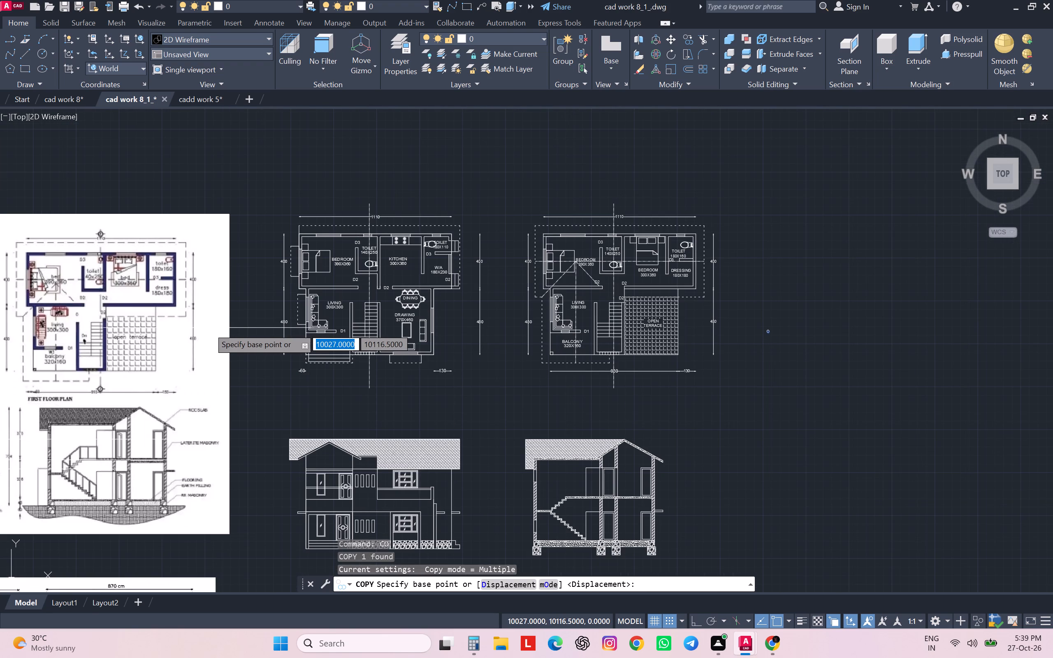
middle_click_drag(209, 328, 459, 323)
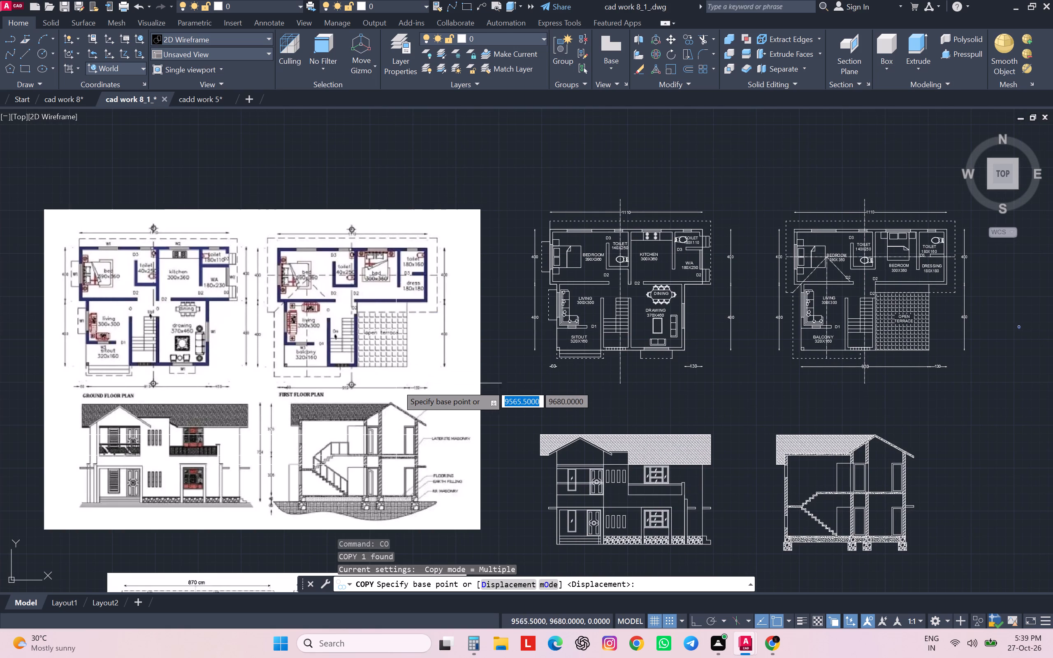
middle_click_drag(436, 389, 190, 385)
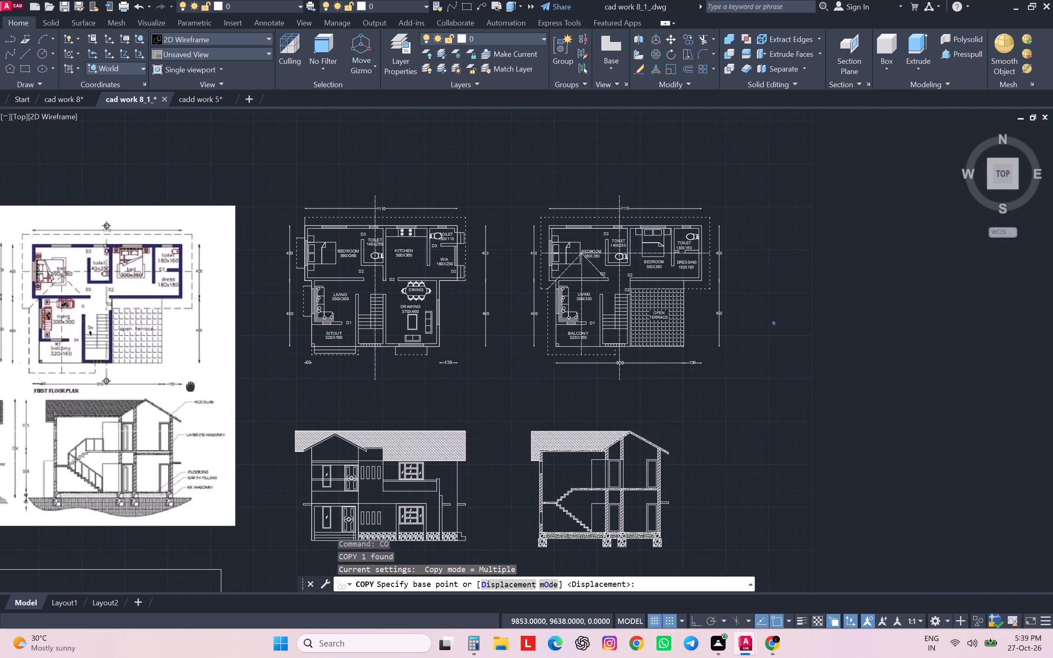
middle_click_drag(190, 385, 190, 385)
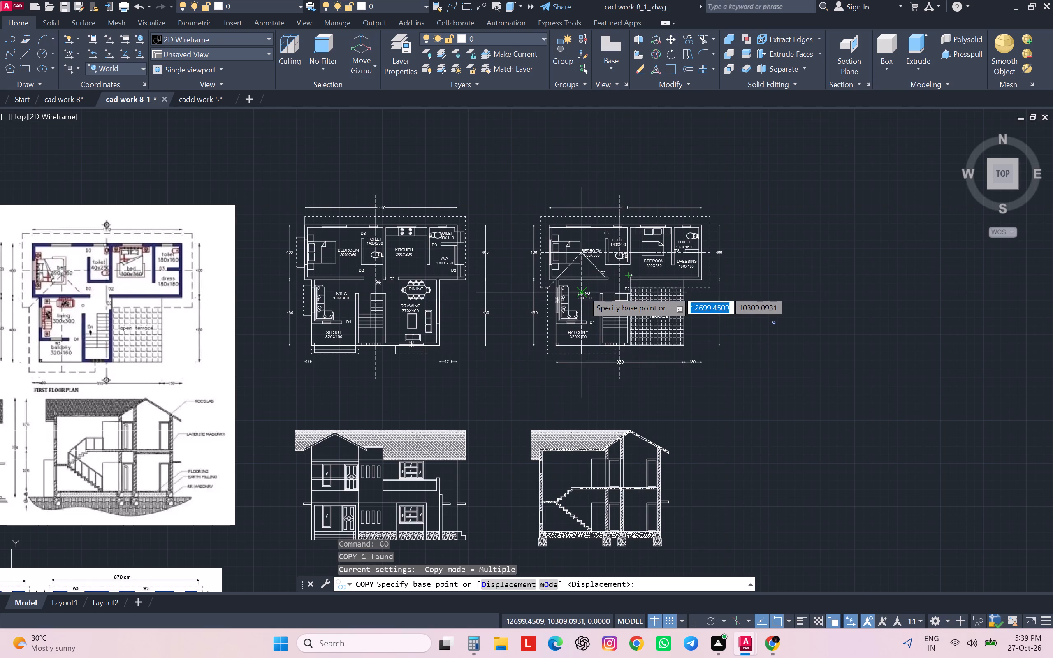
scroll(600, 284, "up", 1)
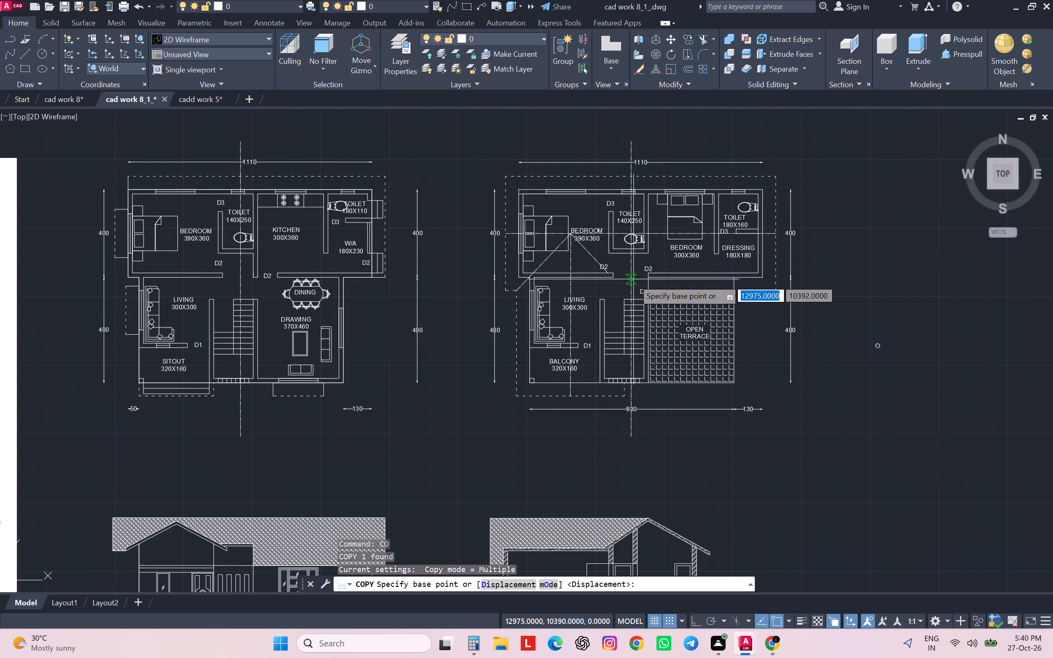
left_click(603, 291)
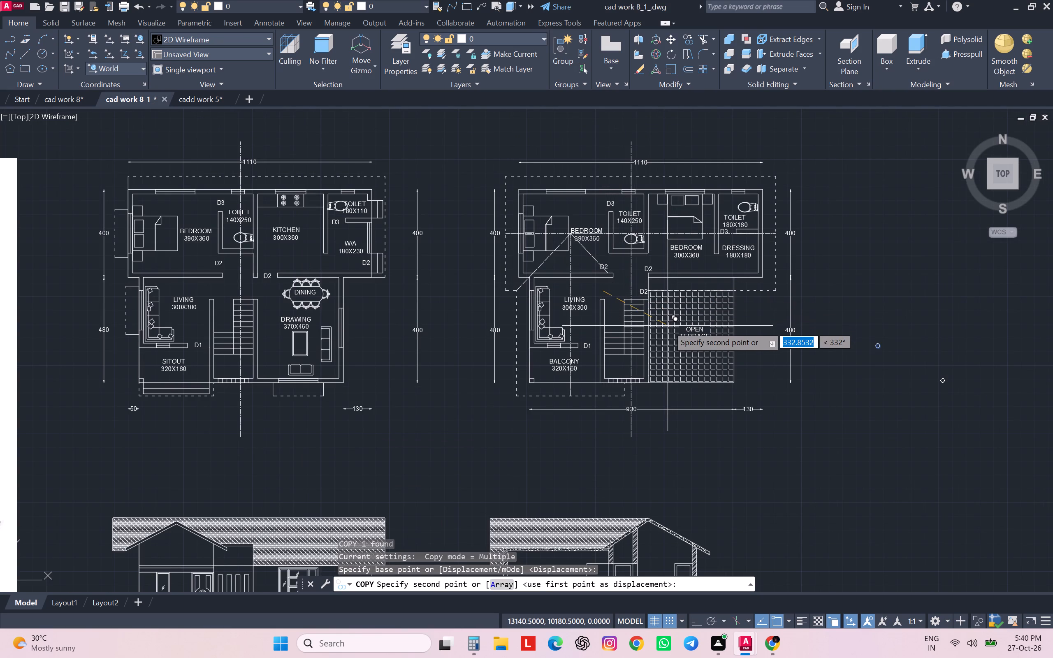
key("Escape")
Copy the O label to the first floor living room opening and to the ground floor drawing room and living room openings.
left_click_drag(913, 320, 911, 325)
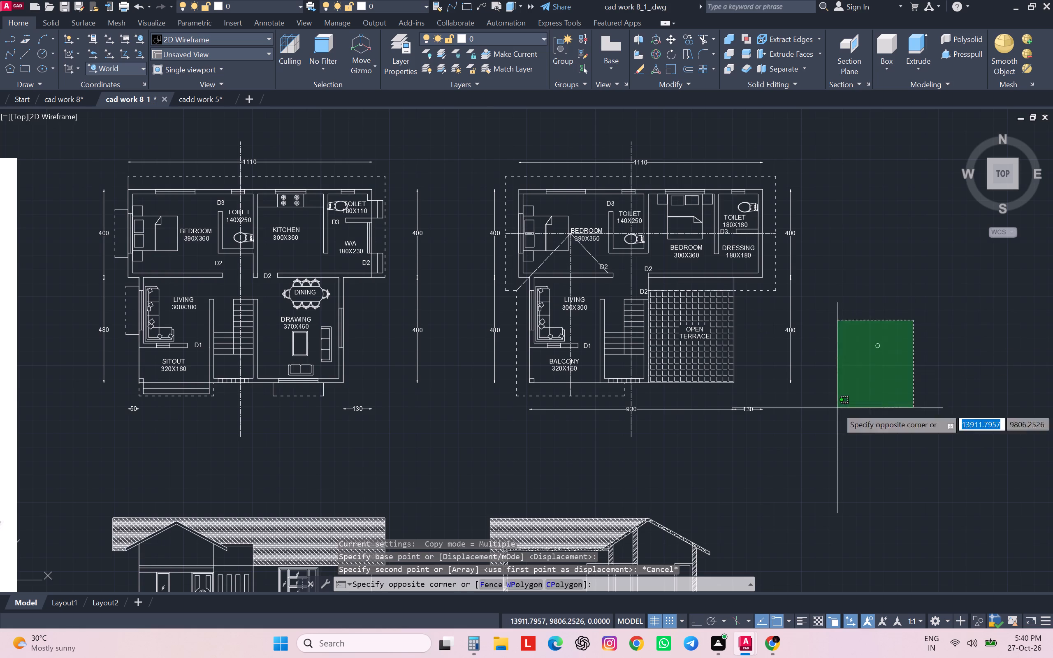
left_click(837, 408)
type("CO")
key("Return")
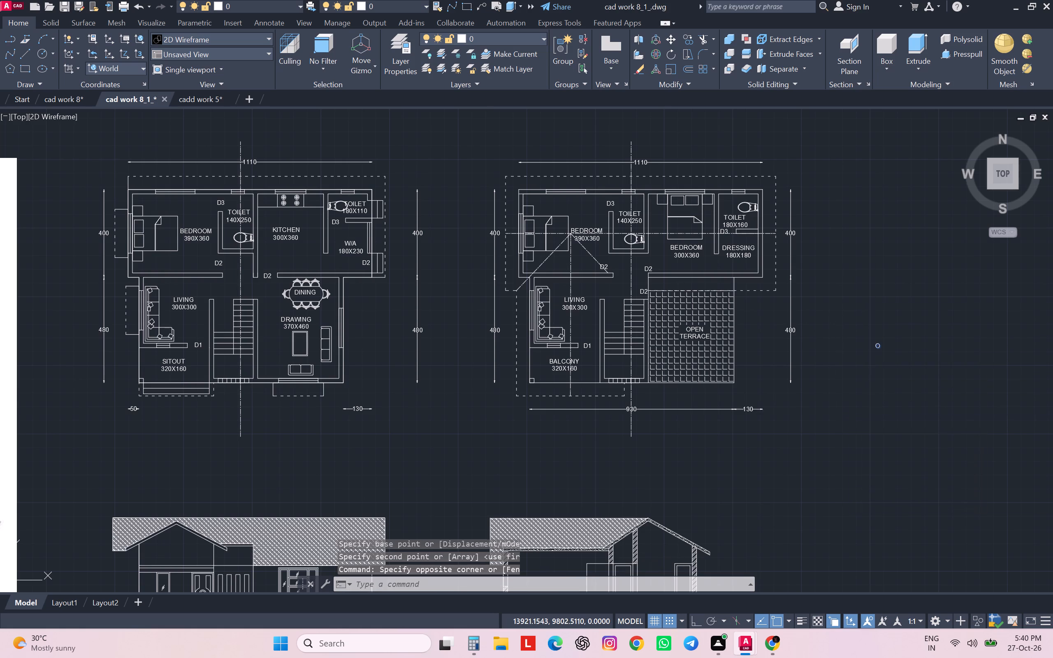
left_click(879, 348)
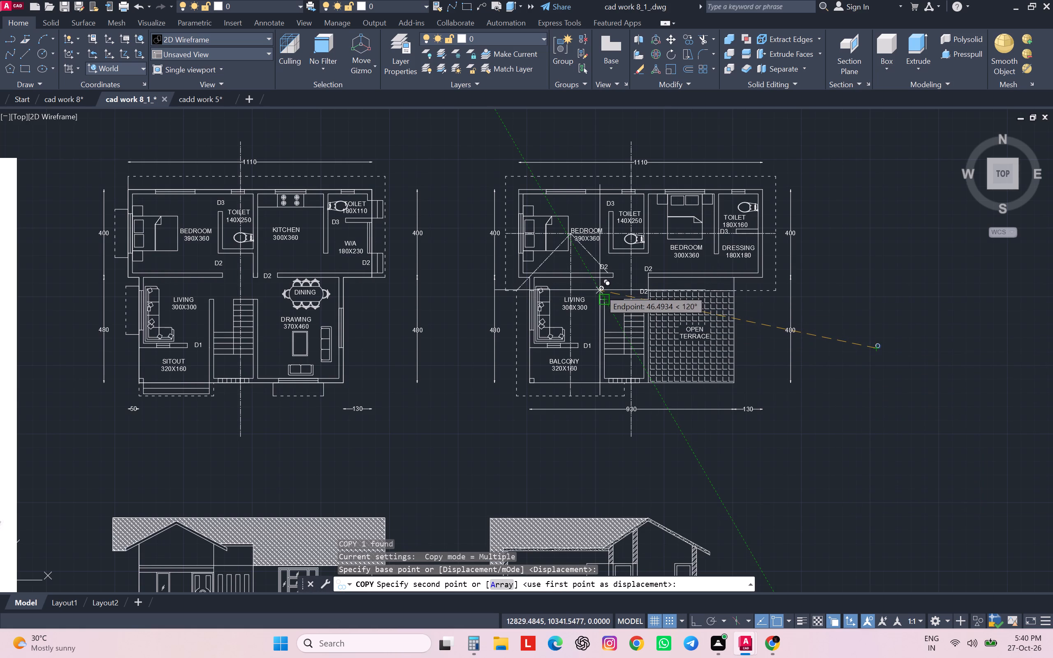
left_click(599, 290)
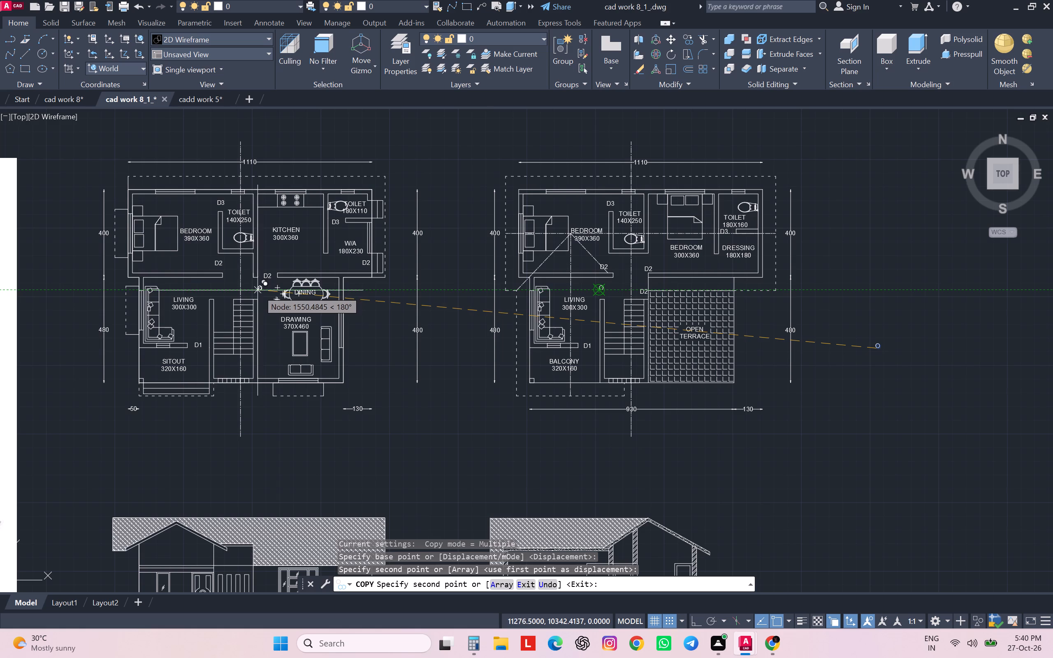
left_click(255, 290)
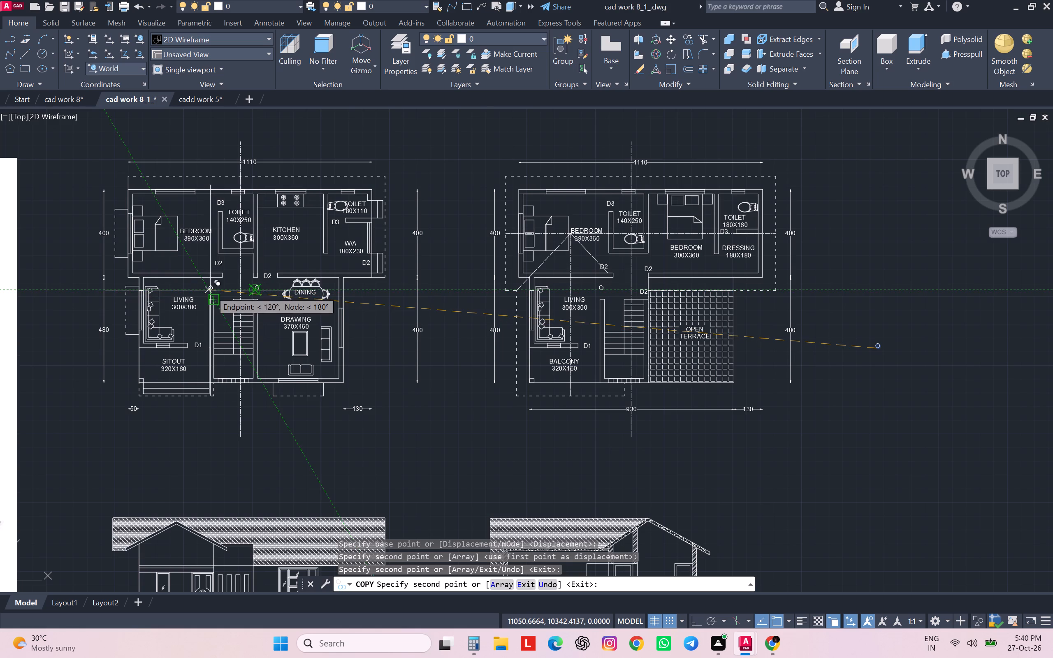
left_click_drag(210, 290, 228, 290)
key("Escape")
key("Escape")
key("Escape")
key("Escape")
key("Escape")
key("Escape")
Examine the lower reference image's floor plans, front elevation and section with their titles.
scroll(438, 285, "down", 2)
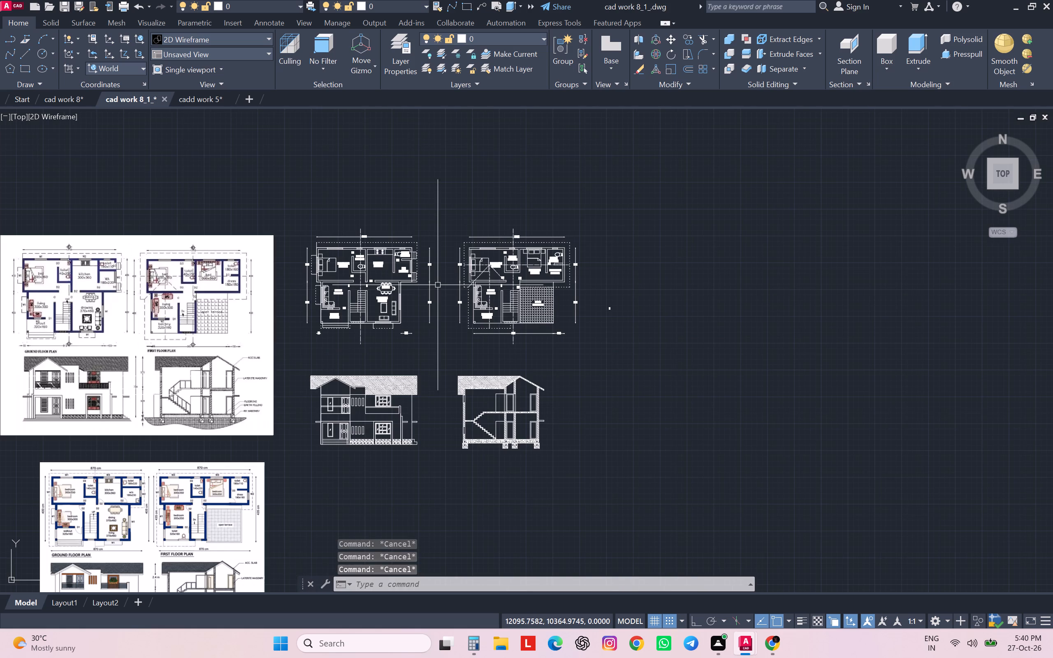
middle_click_drag(373, 354, 401, 259)
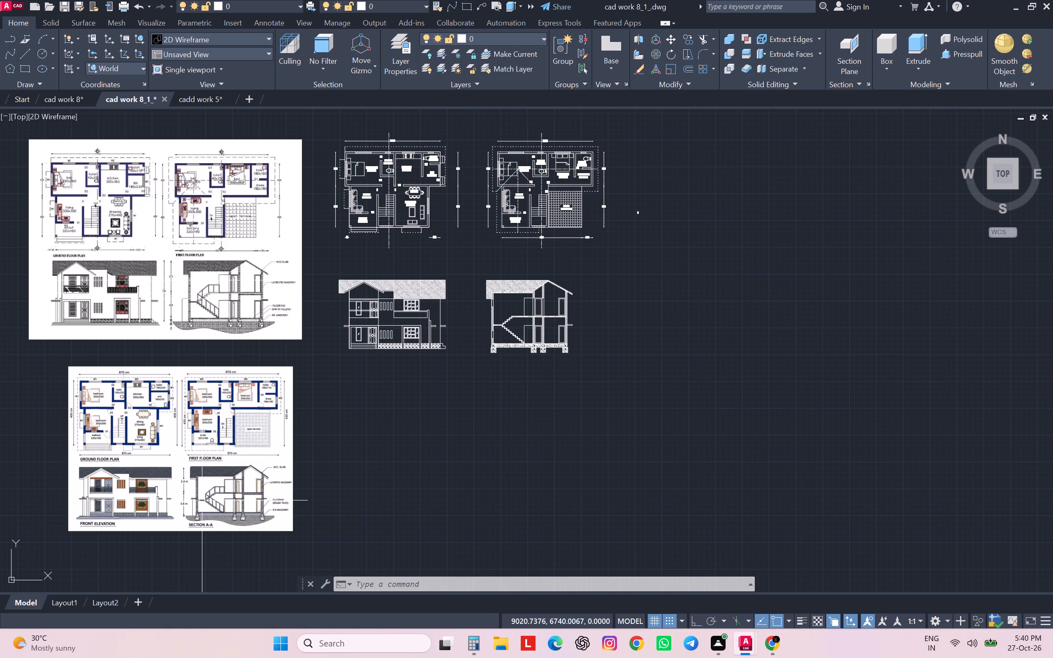
scroll(202, 500, "up", 1)
scroll(202, 500, "down", 1)
scroll(202, 500, "up", 1)
middle_click_drag(234, 496, 298, 440)
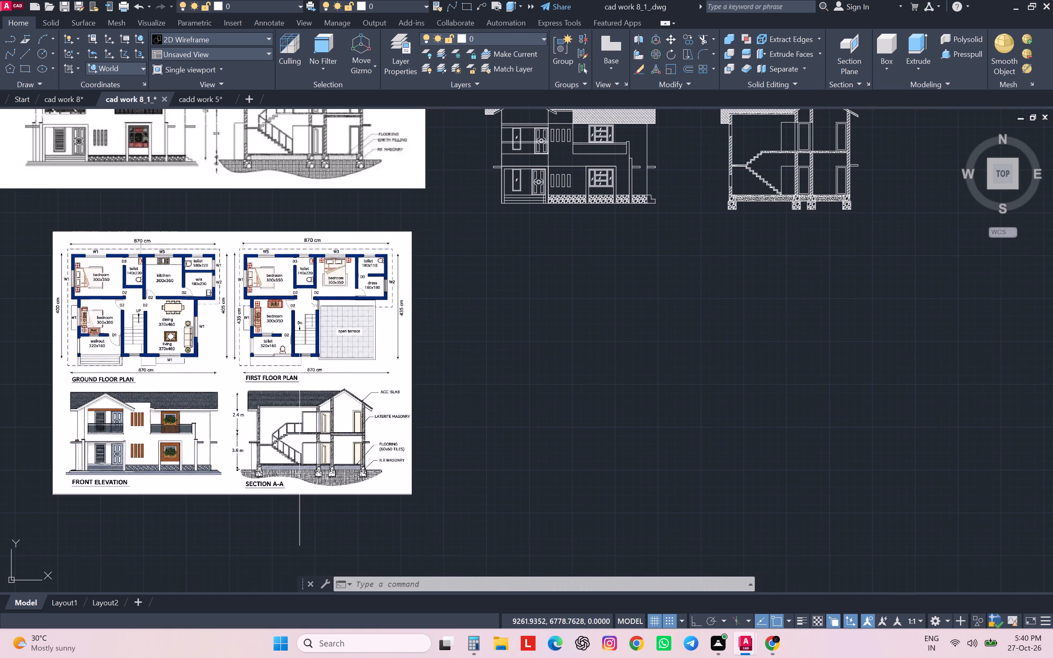
Change the spare O label beside the first floor plan to A.
middle_click_drag(301, 439, 239, 470)
scroll(237, 462, "down", 2)
scroll(441, 313, "up", 2)
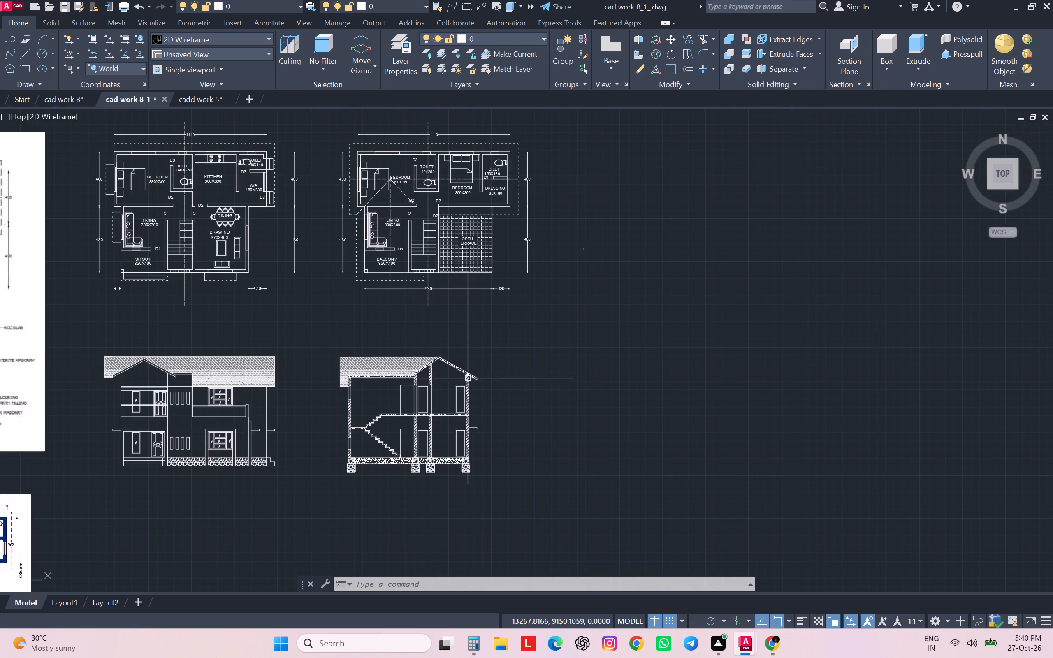
scroll(583, 248, "up", 5)
double_click(585, 246)
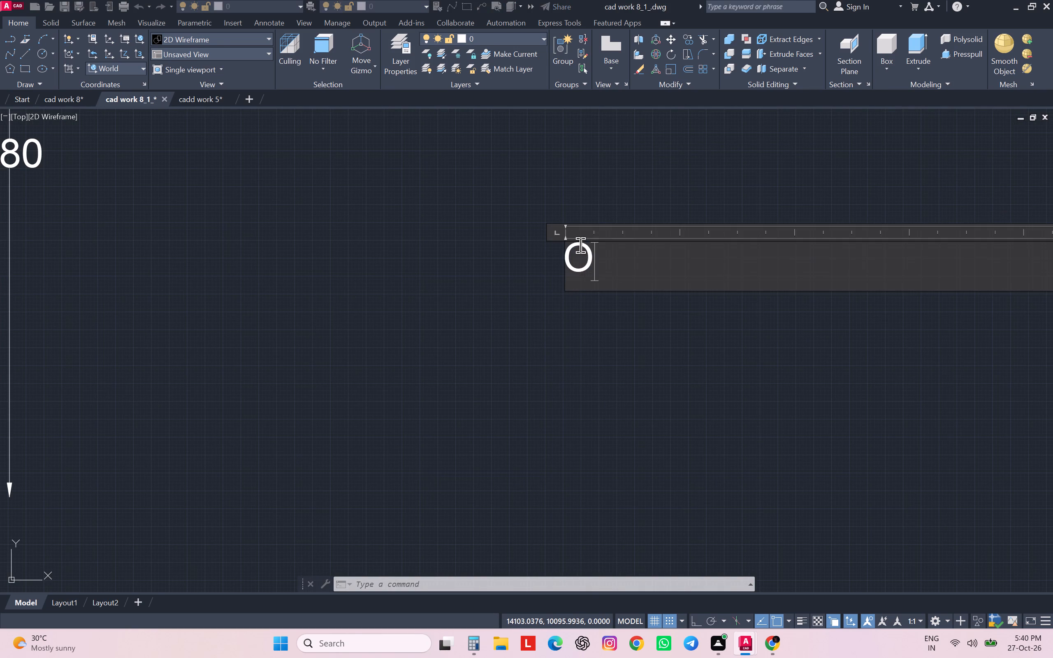
key("BackSpace")
key("a")
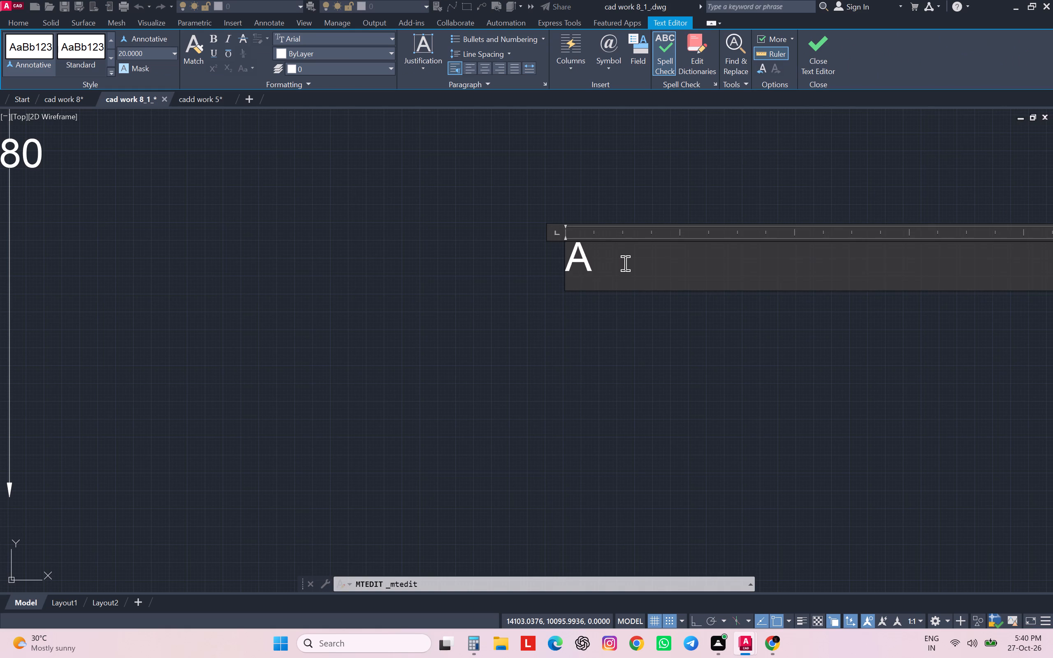
left_click(621, 316)
Move the A label to the lower end of the vertical section line on the first floor plan.
left_click(572, 257)
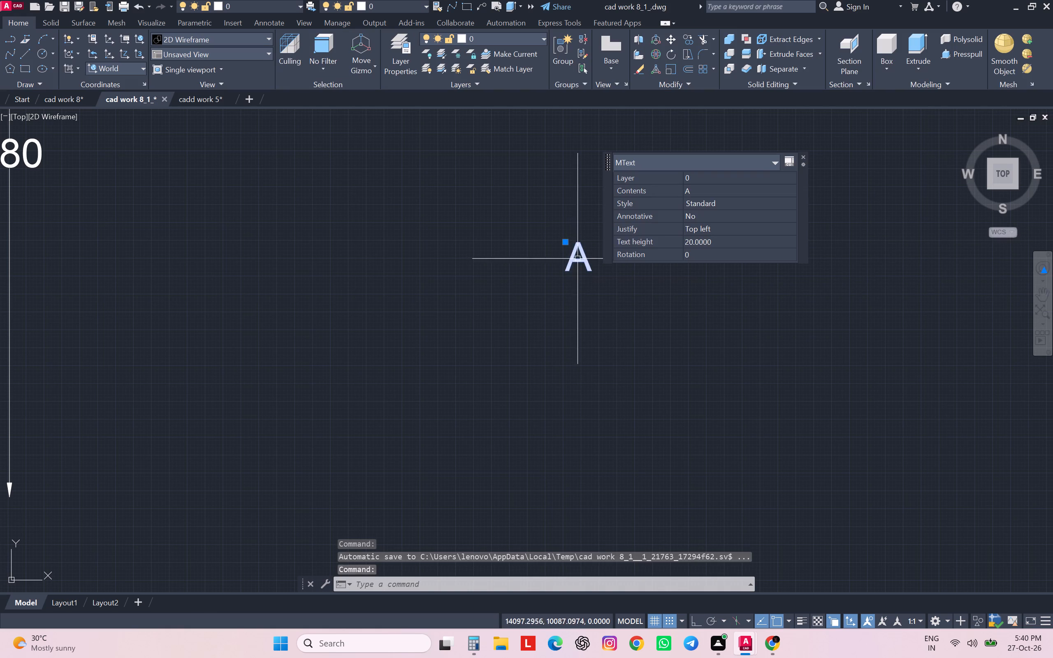
left_click(566, 242)
scroll(566, 241, "down", 1)
scroll(566, 241, "up", 2)
scroll(566, 241, "down", 2)
scroll(566, 241, "up", 1)
scroll(568, 245, "down", 5)
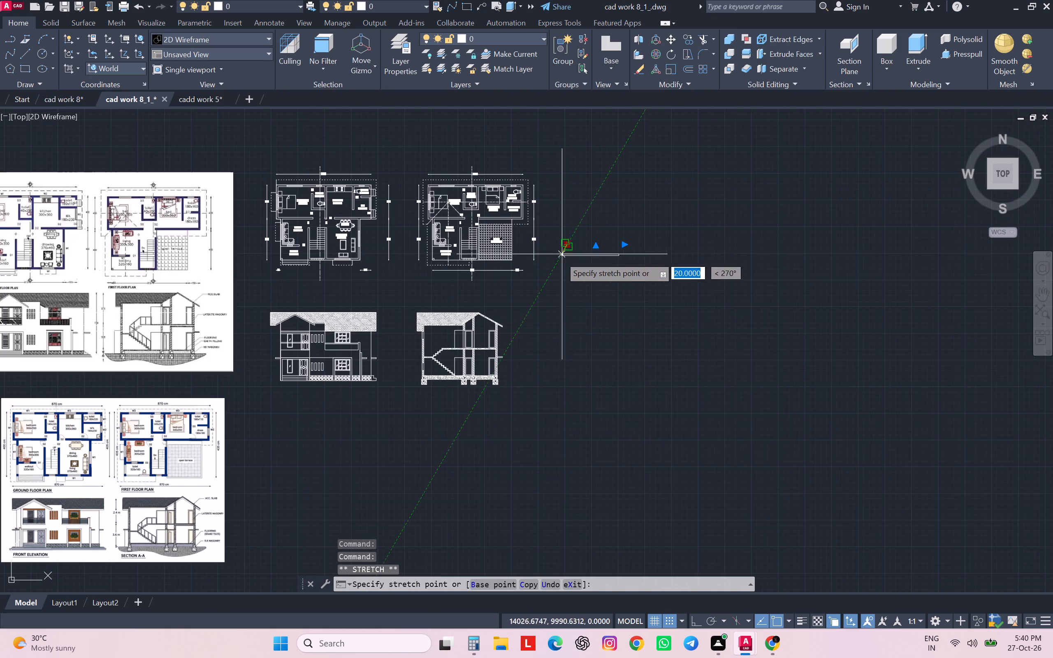
scroll(476, 291, "up", 4)
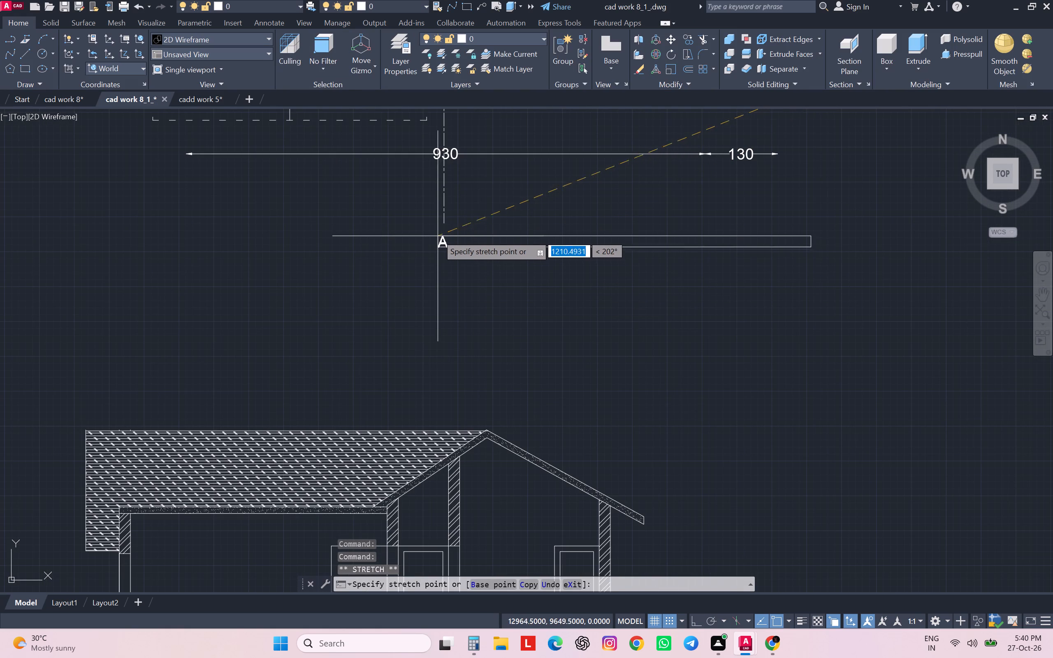
left_click(439, 230)
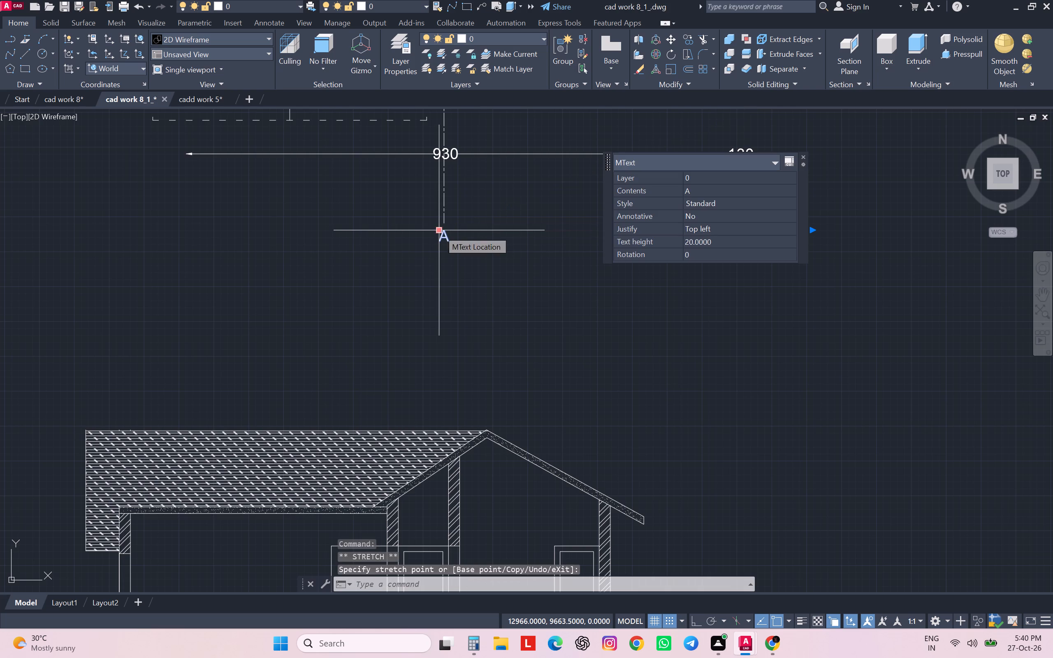
Copy the A label to the upper end of the first floor plan's vertical section line, above the overall width dimension.
type("CO")
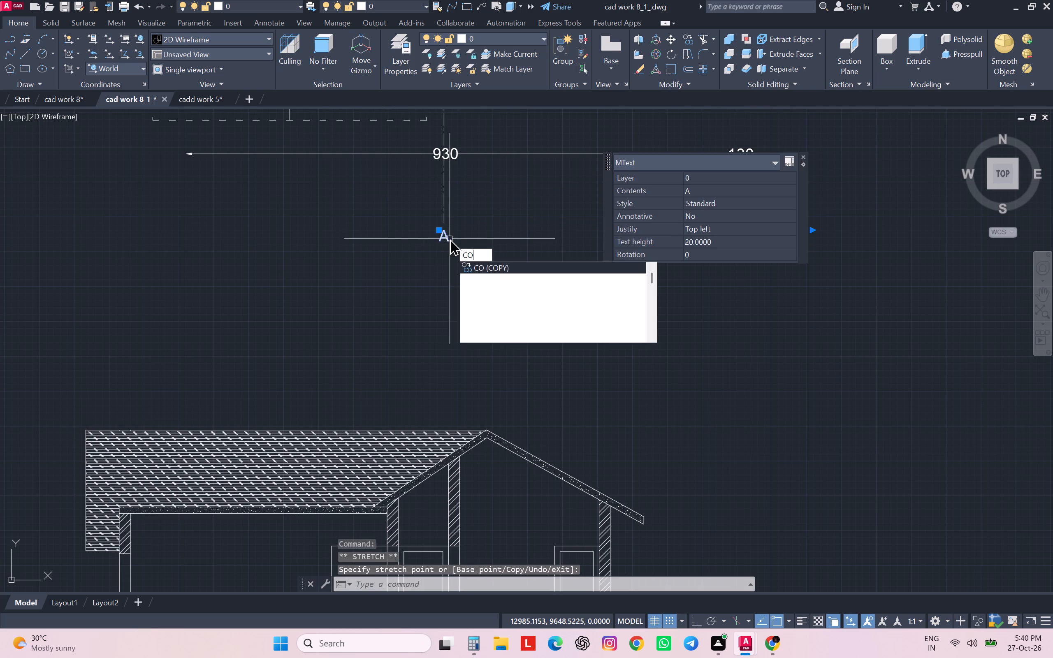
key("Return")
left_click(444, 236)
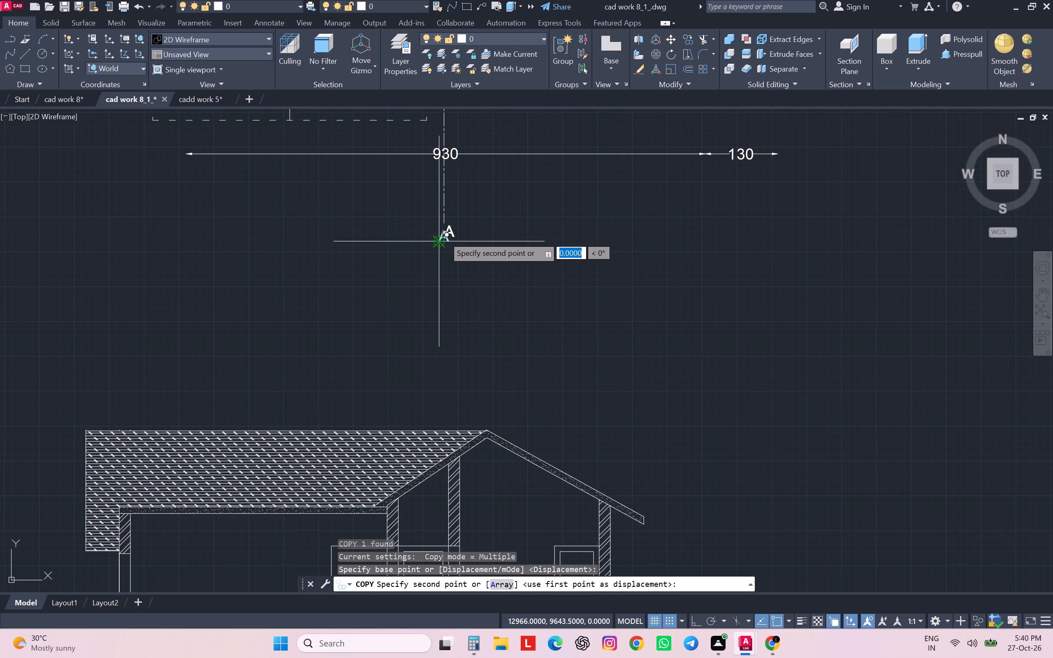
scroll(444, 236, "down", 7)
scroll(439, 203, "up", 4)
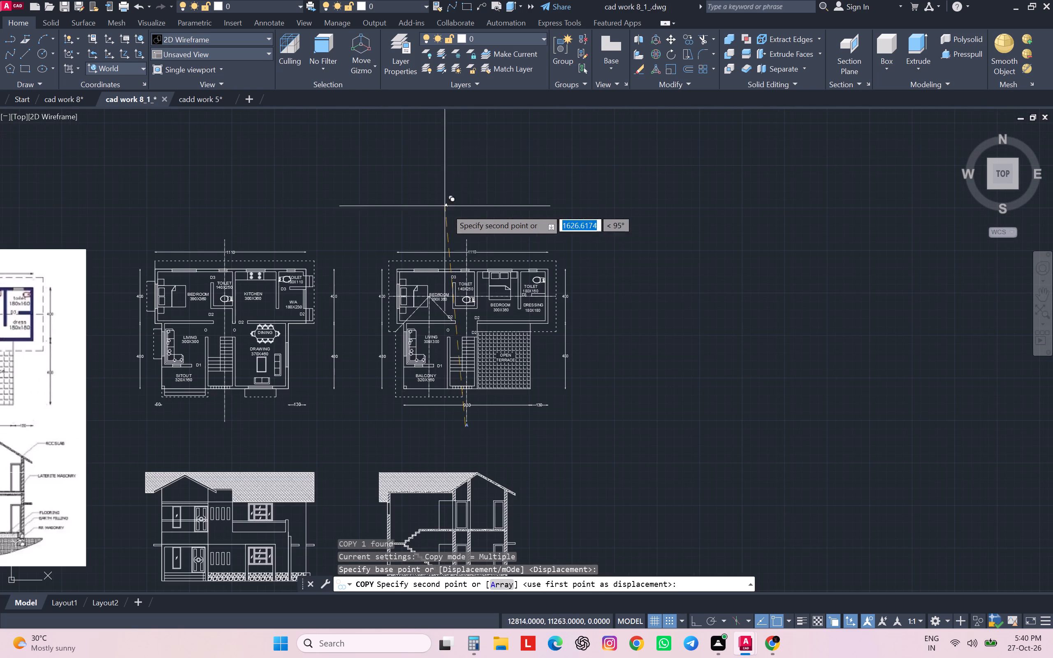
scroll(466, 226, "up", 3)
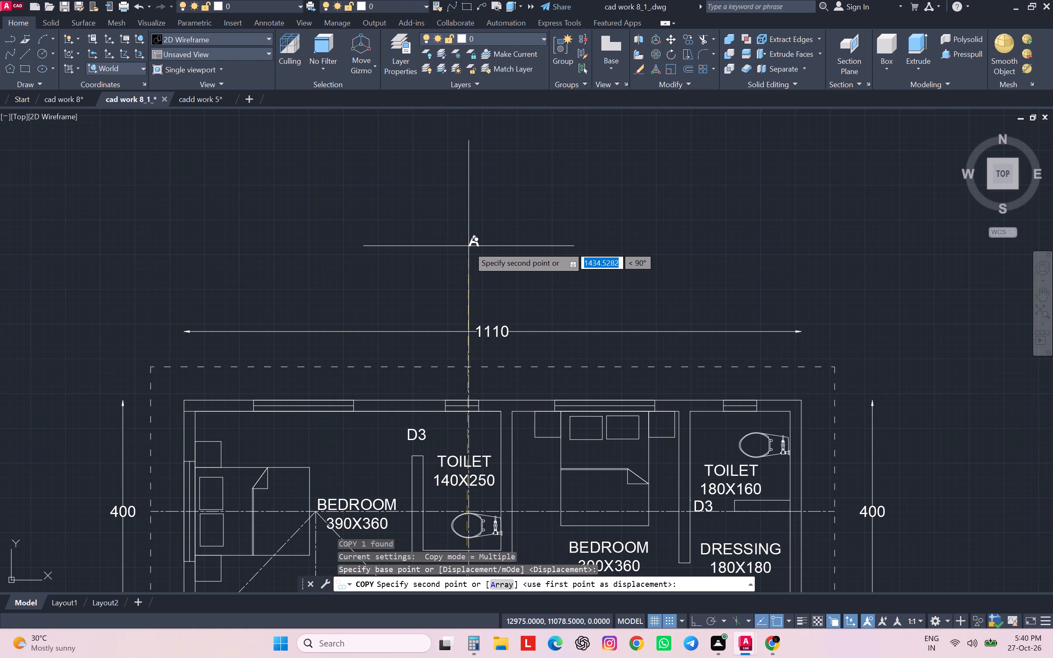
left_click(465, 271)
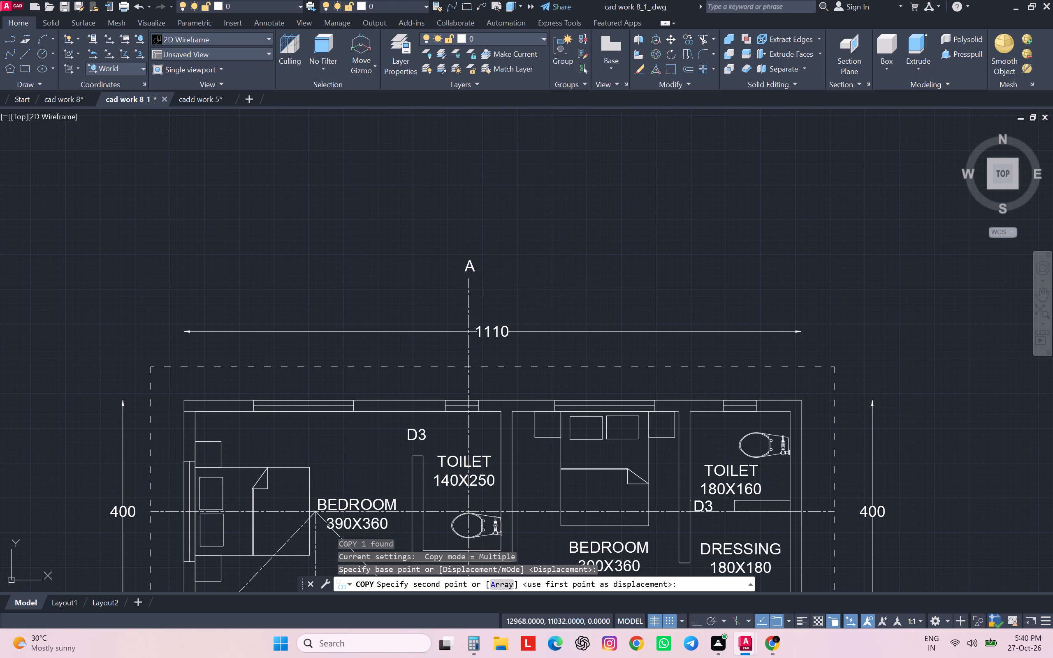
key("Escape")
key("Escape")
Add an aligned dimension for the plinth height beside the section's stair-side outer wall.
scroll(552, 232, "down", 2)
scroll(665, 301, "down", 2)
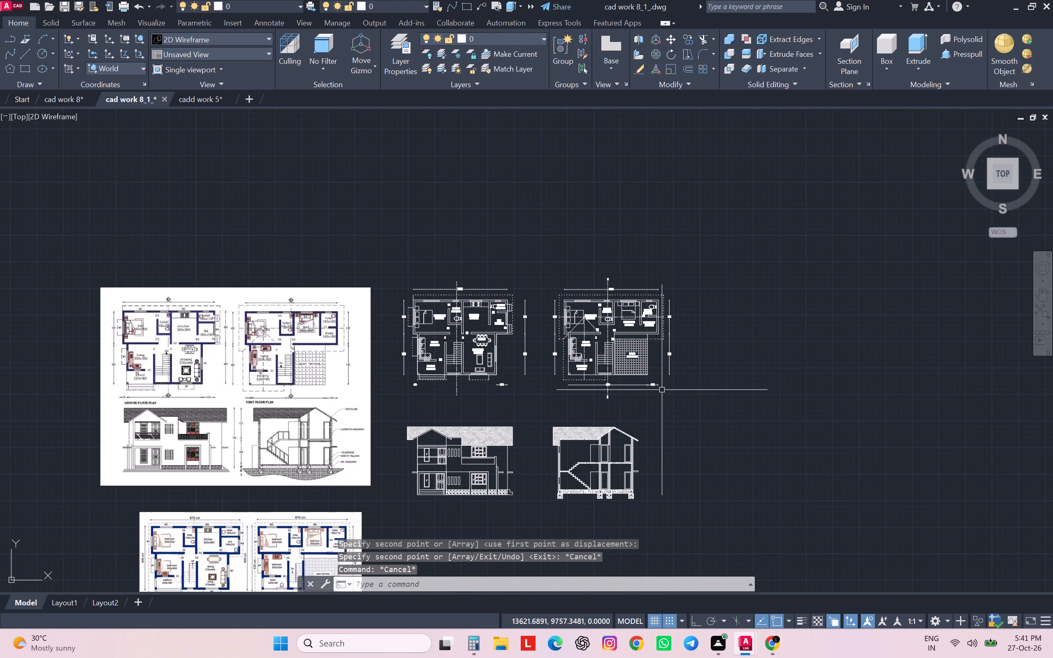
middle_click_drag(661, 391, 654, 269)
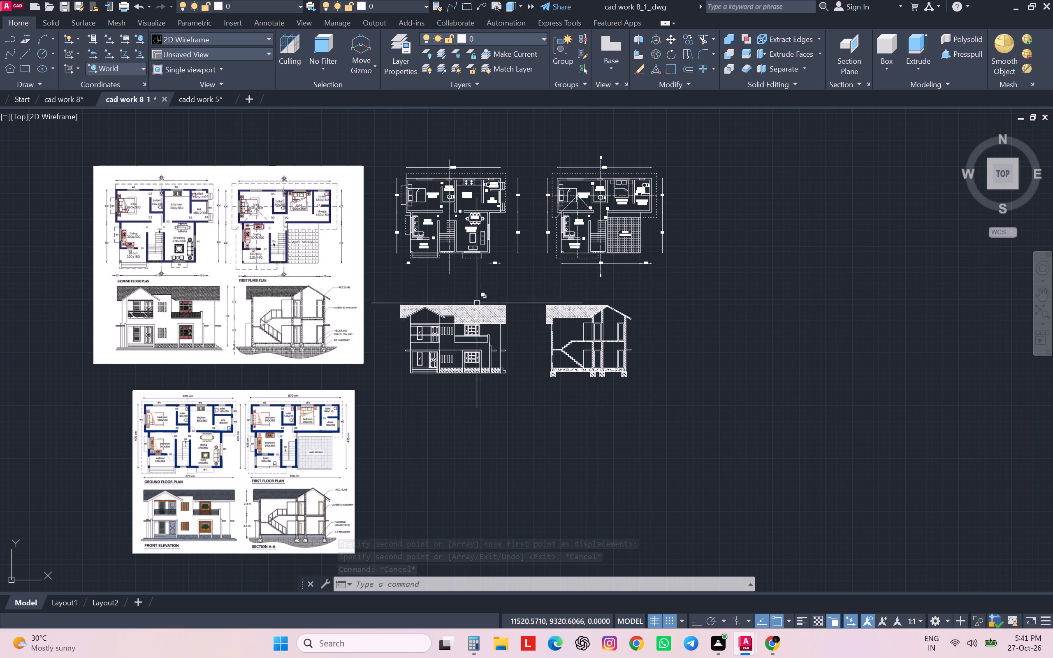
middle_click_drag(448, 285, 493, 276)
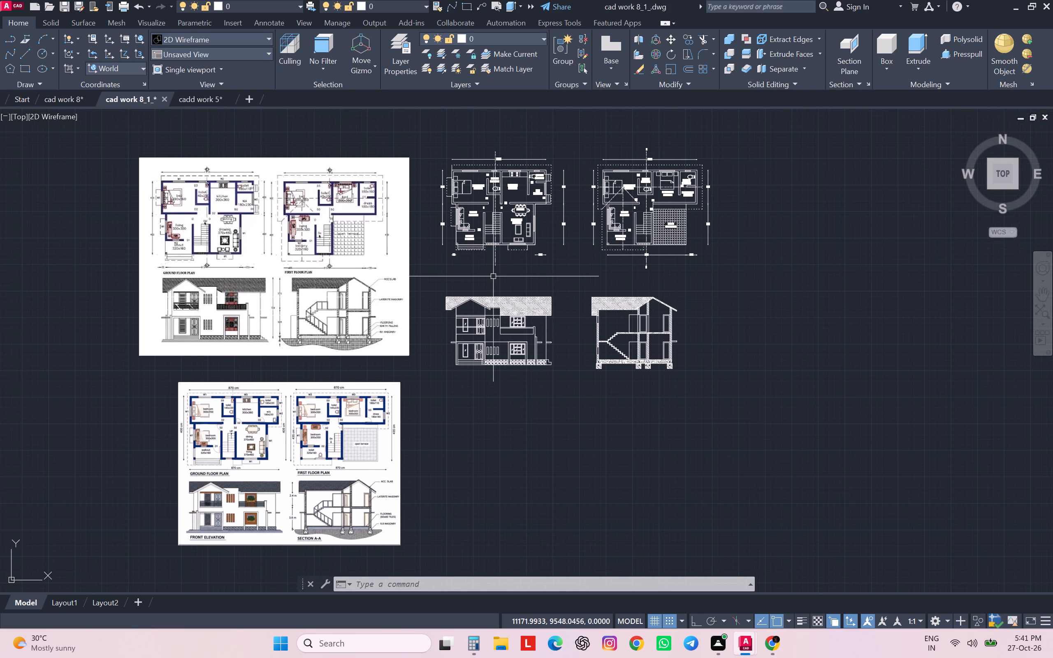
scroll(376, 336, "up", 2)
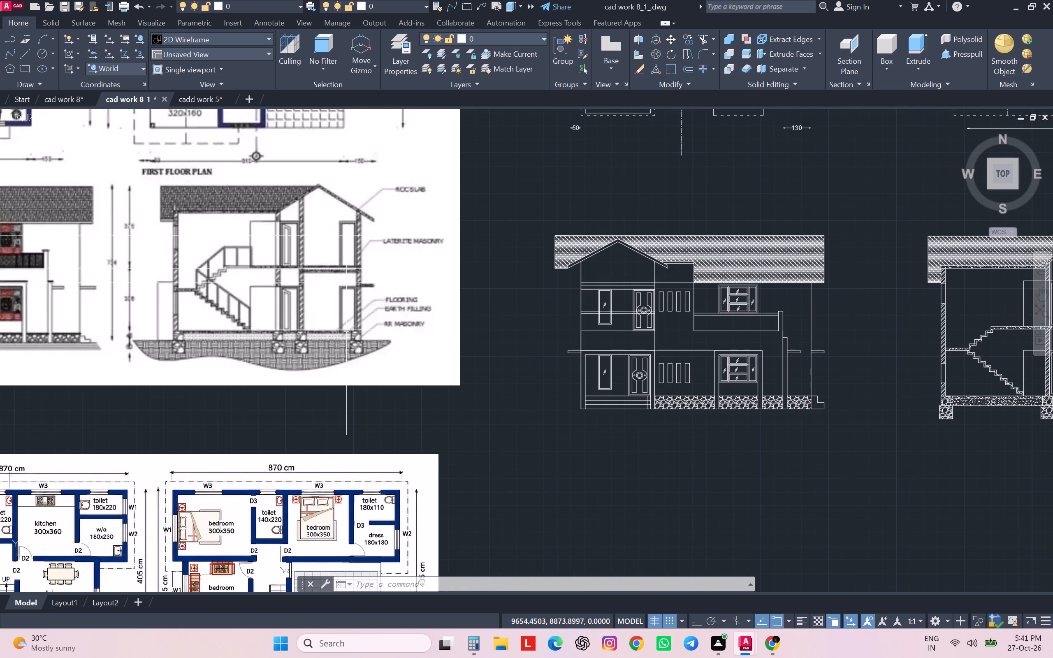
middle_click_drag(678, 379, 433, 387)
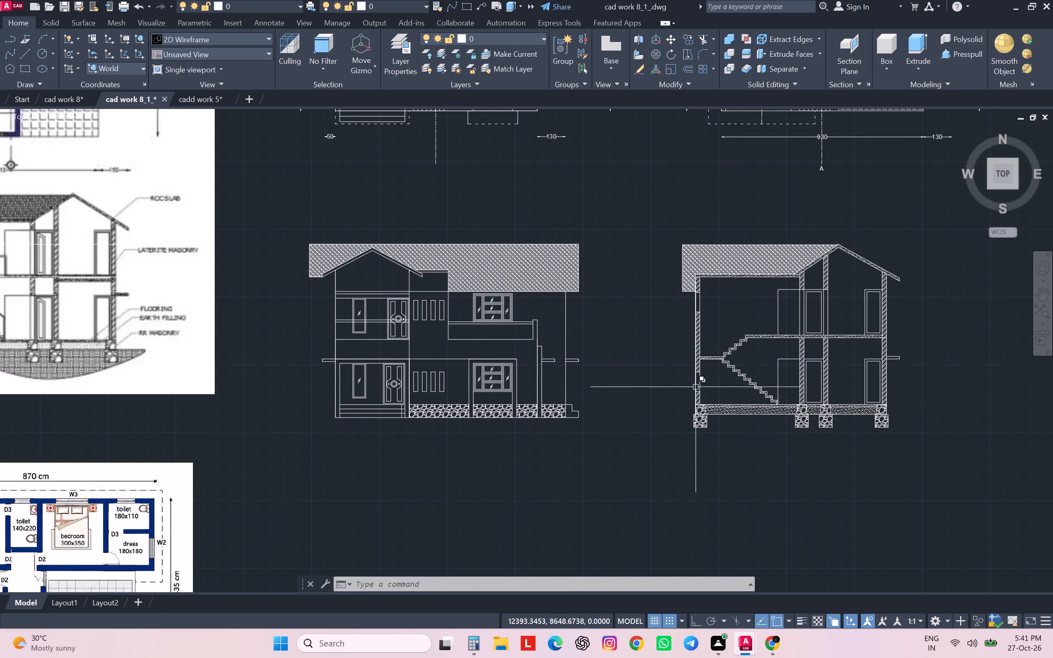
type("DA")
key("Return")
scroll(698, 386, "down", 2)
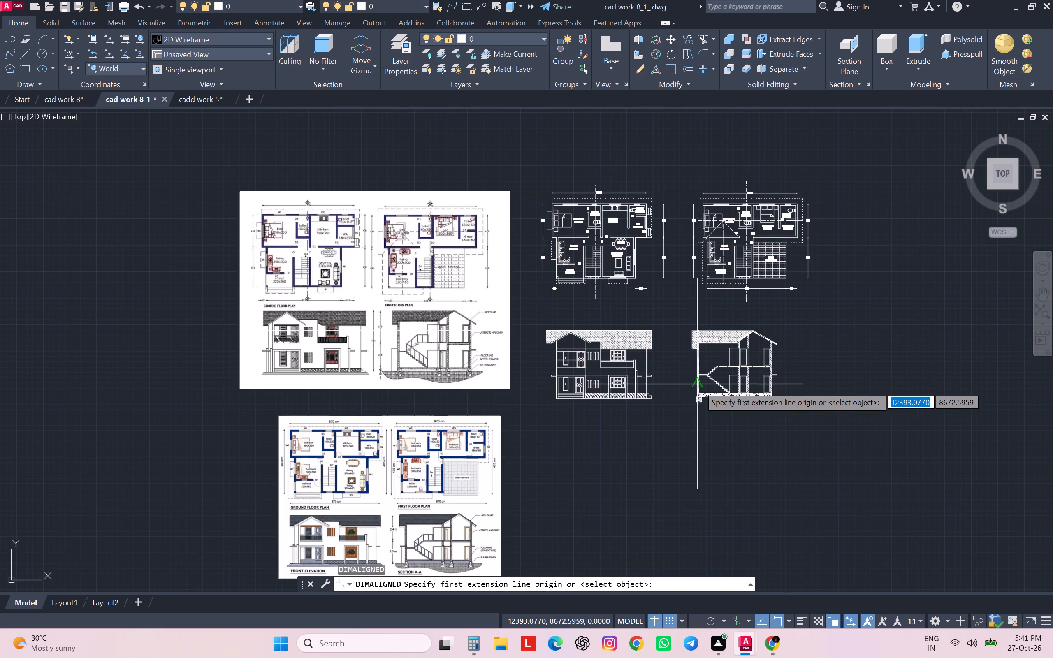
scroll(455, 387, "up", 2)
middle_click_drag(766, 415, 765, 418)
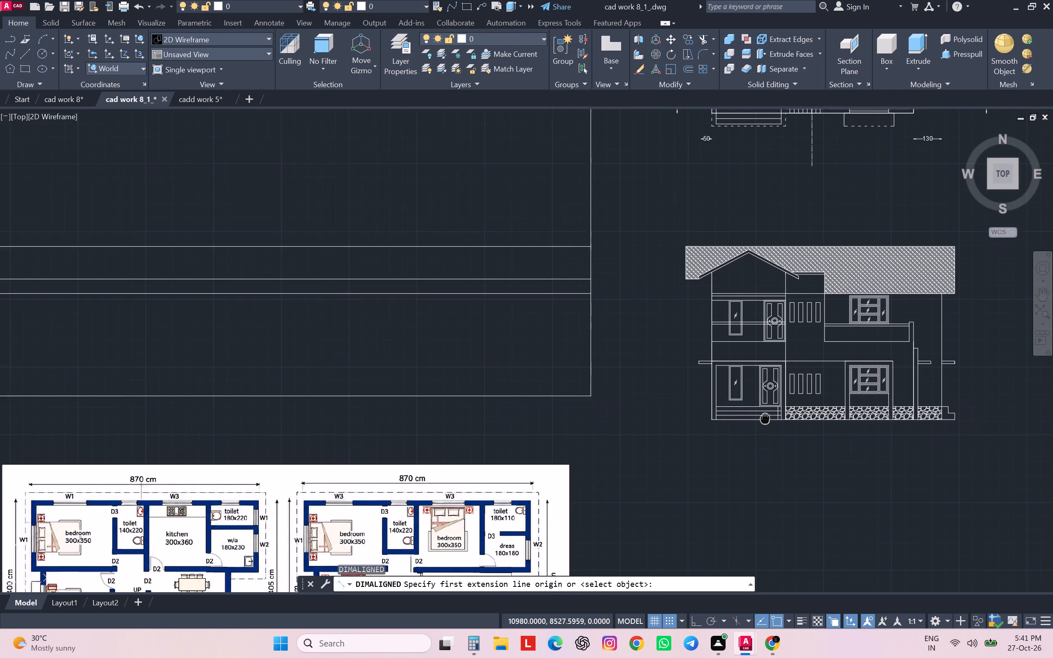
middle_click_drag(765, 418, 708, 444)
middle_click_drag(786, 419, 777, 414)
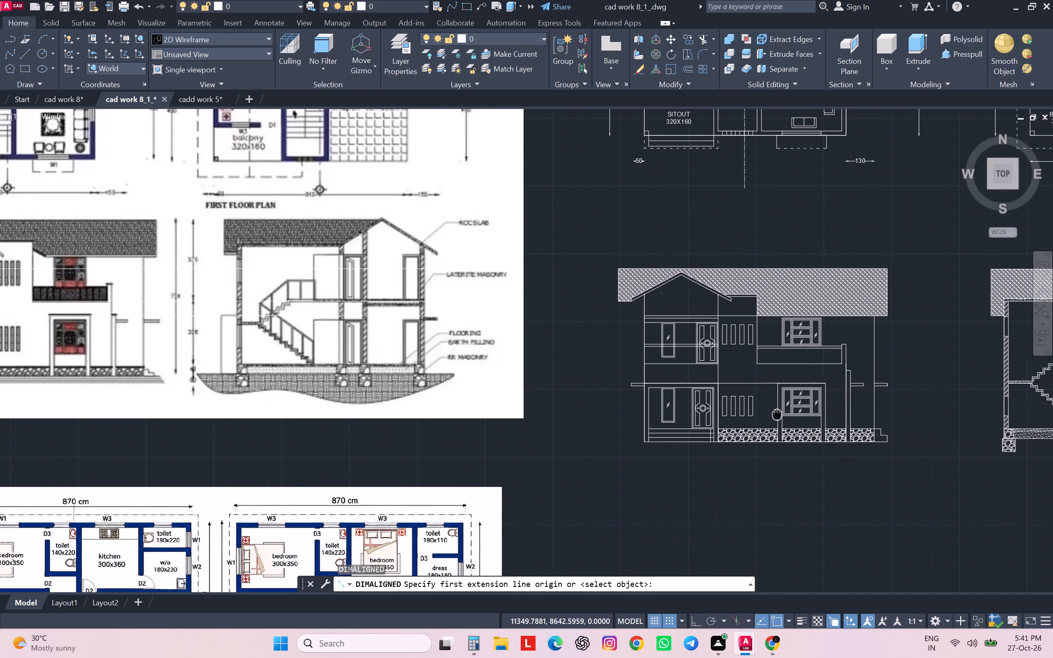
middle_click_drag(777, 414, 707, 421)
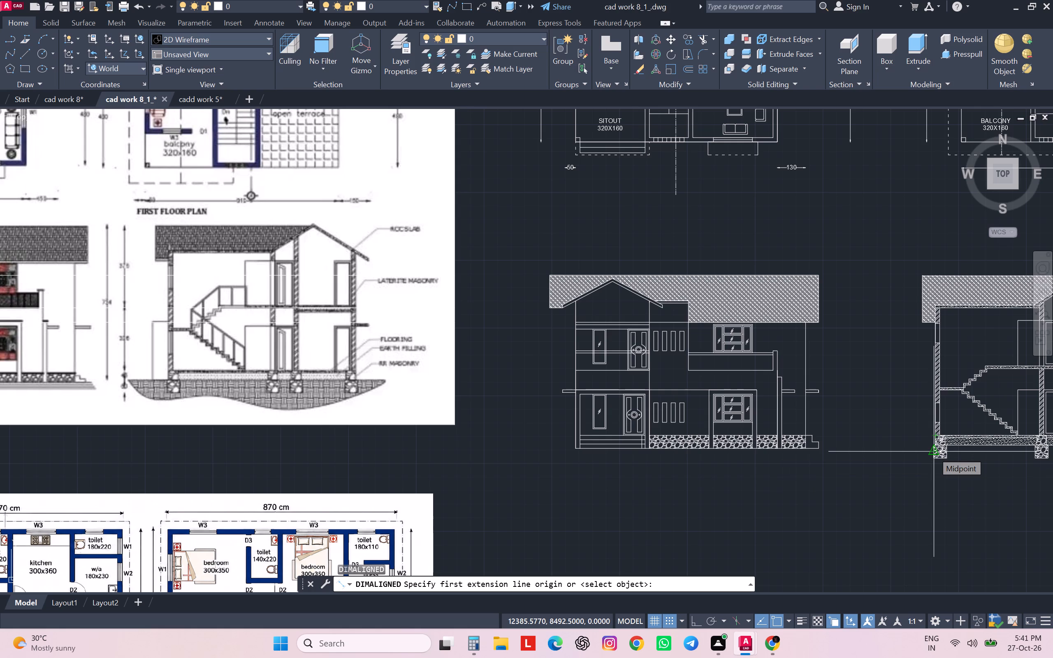
scroll(956, 437, "up", 2)
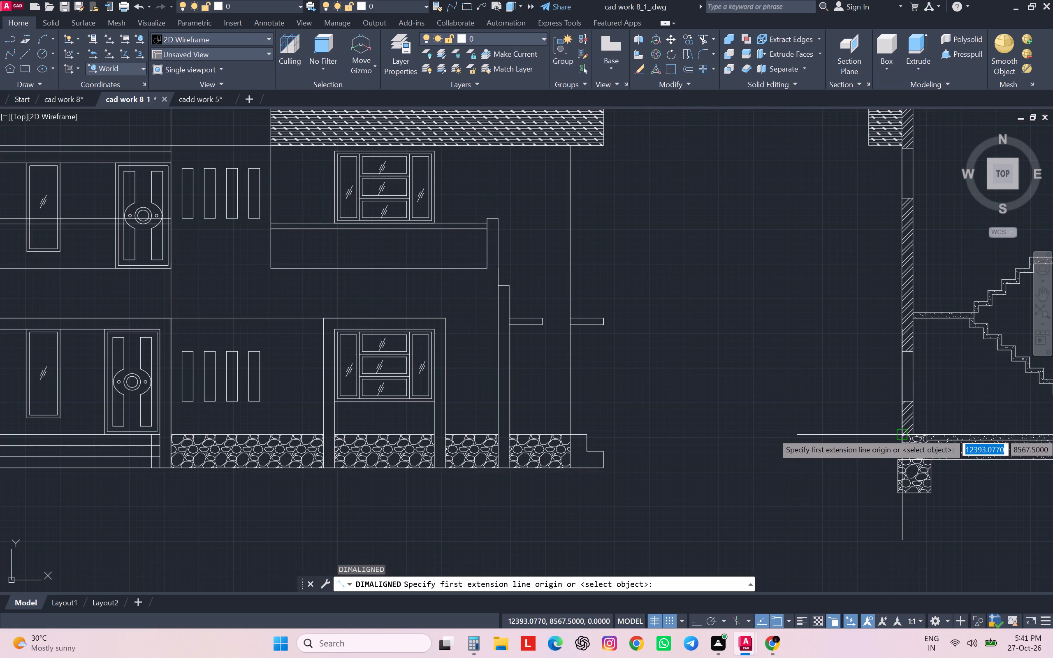
left_click(900, 433)
left_click(901, 459)
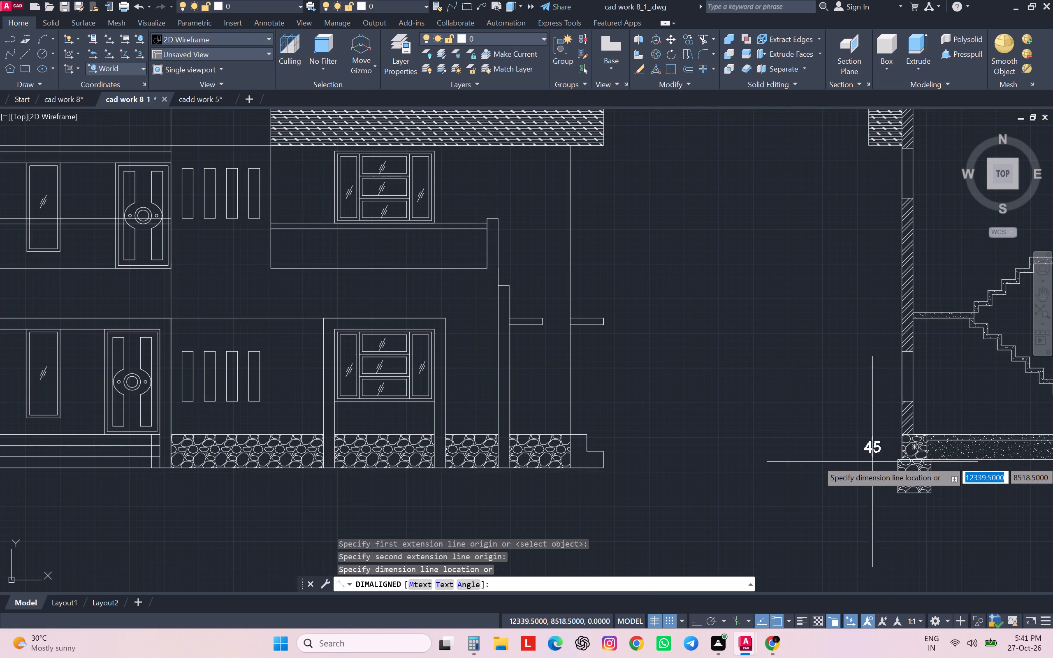
left_click(833, 465)
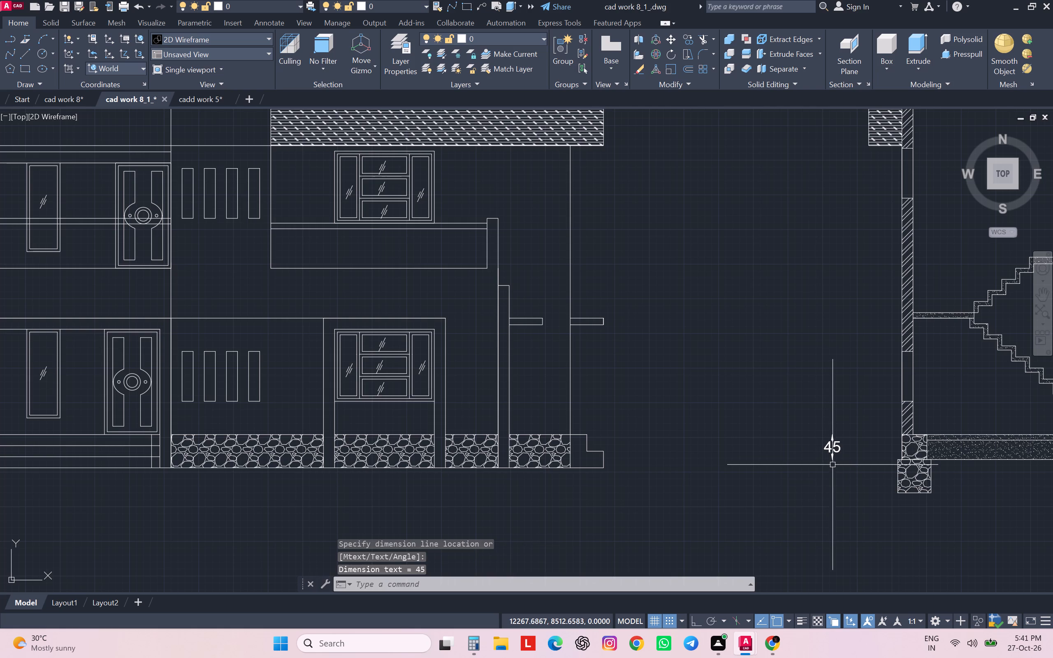
Dimension the section's ground floor height from the plinth top to the first floor level, in line with the plinth dimension.
key("space")
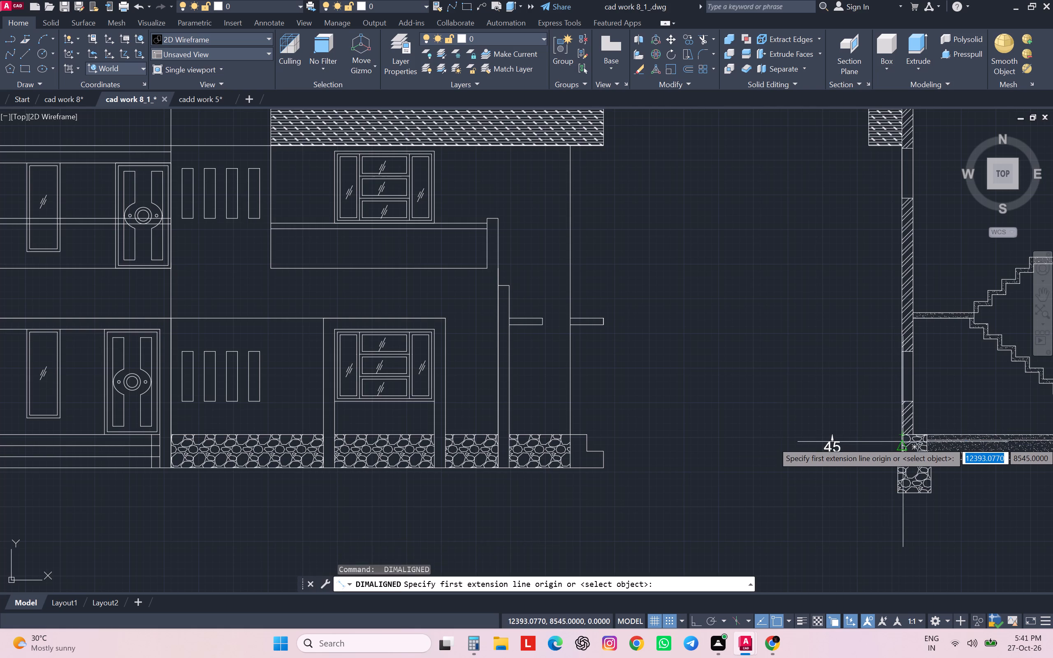
scroll(902, 441, "up", 4)
left_click(898, 400)
scroll(899, 397, "up", 1)
scroll(899, 397, "down", 6)
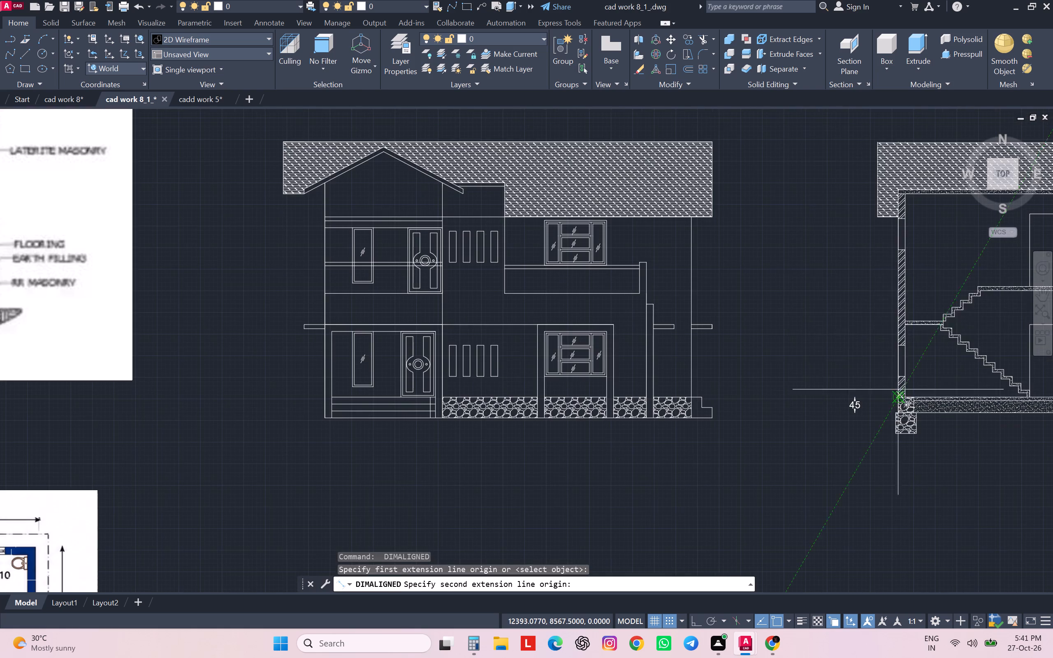
scroll(898, 227, "down", 1)
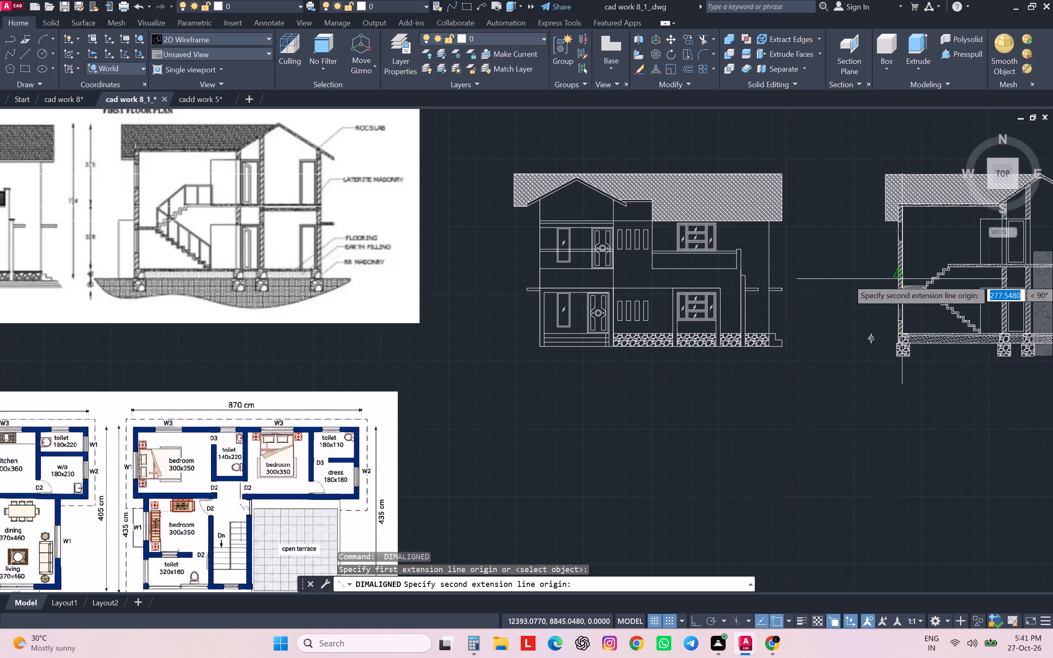
scroll(960, 267, "up", 4)
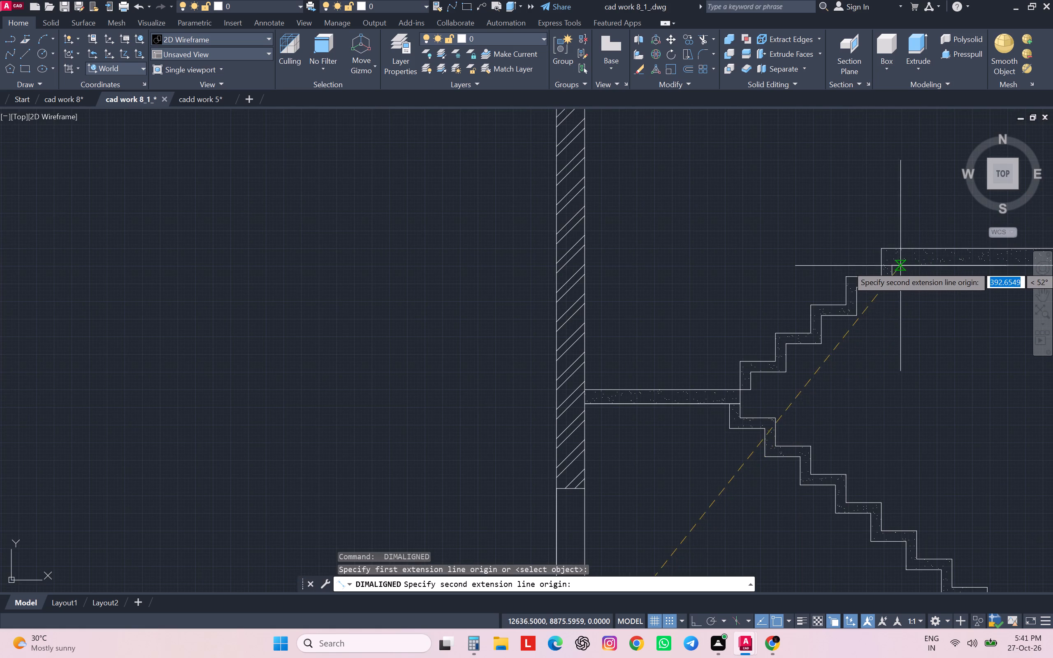
left_click(556, 249)
scroll(545, 236, "down", 4)
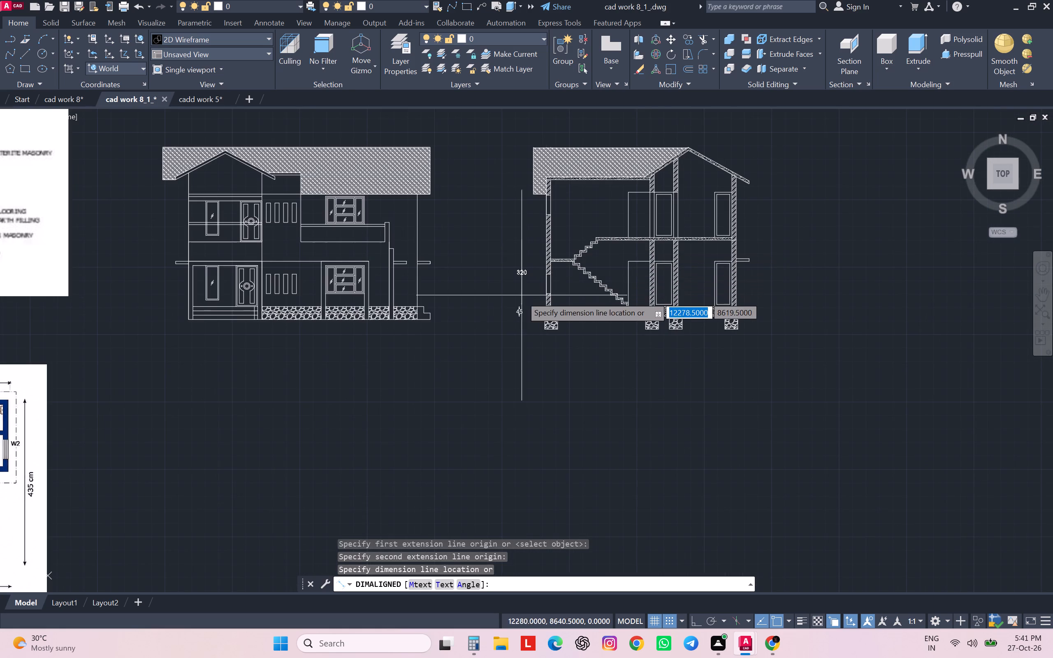
scroll(522, 297, "up", 5)
left_click(494, 391)
scroll(502, 386, "down", 4)
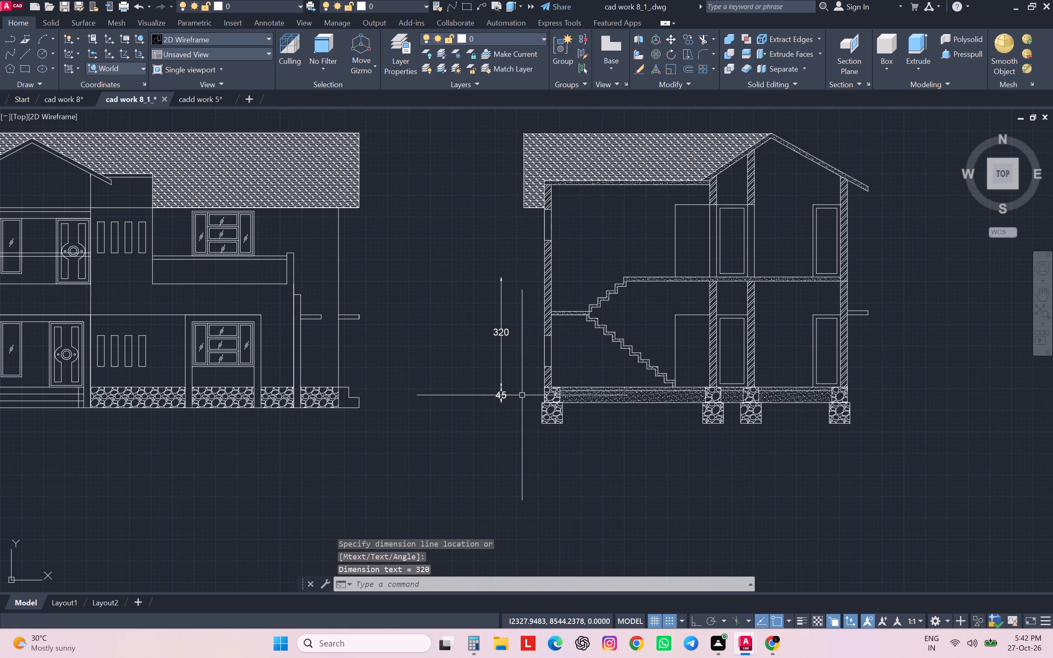
Dimension the section's height from the first floor level to the roof top, in line with the ground floor height dimension.
key("space")
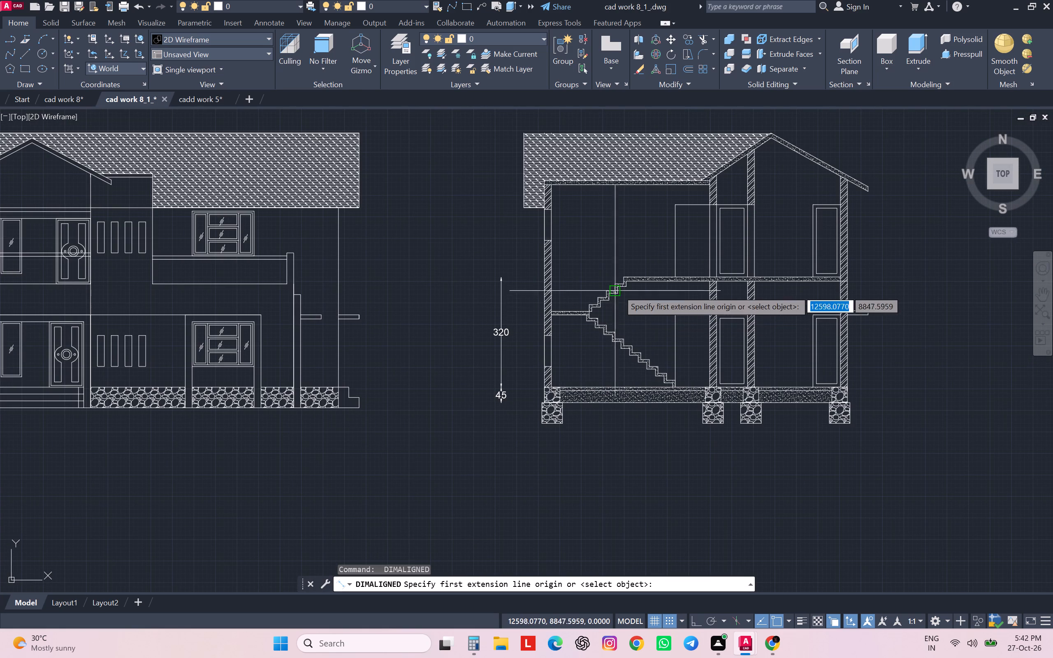
scroll(658, 268, "up", 1)
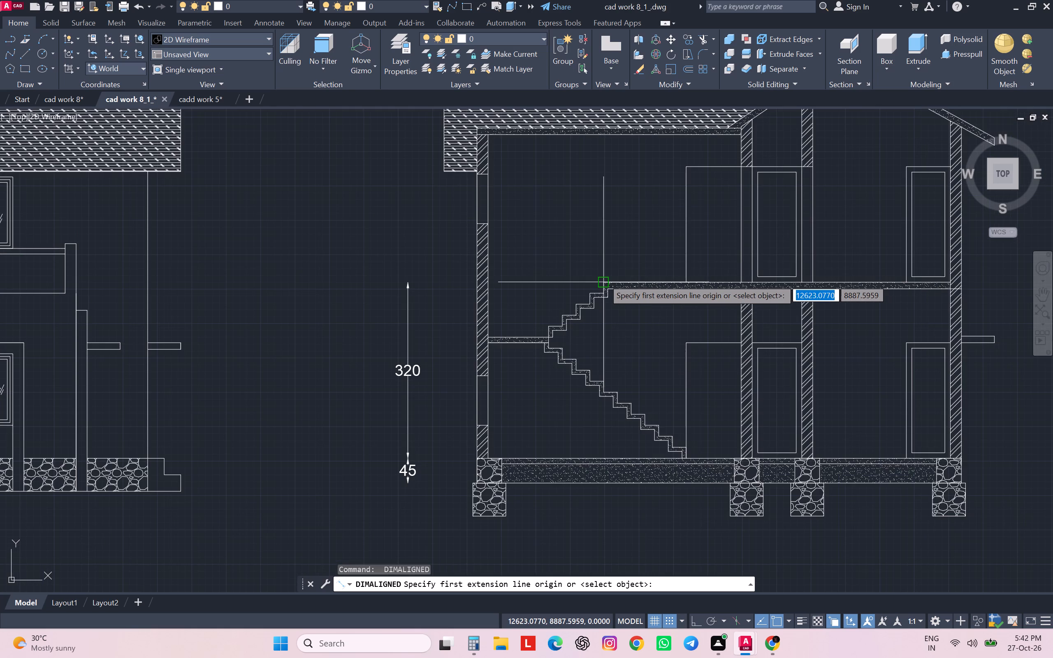
left_click(602, 279)
scroll(602, 279, "down", 1)
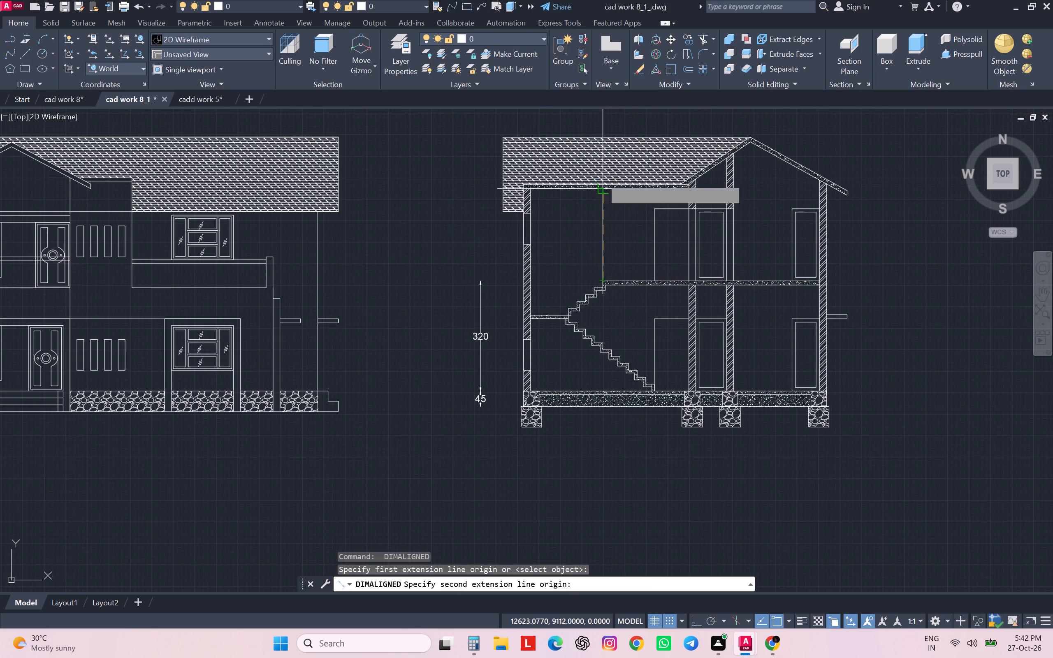
left_click(603, 134)
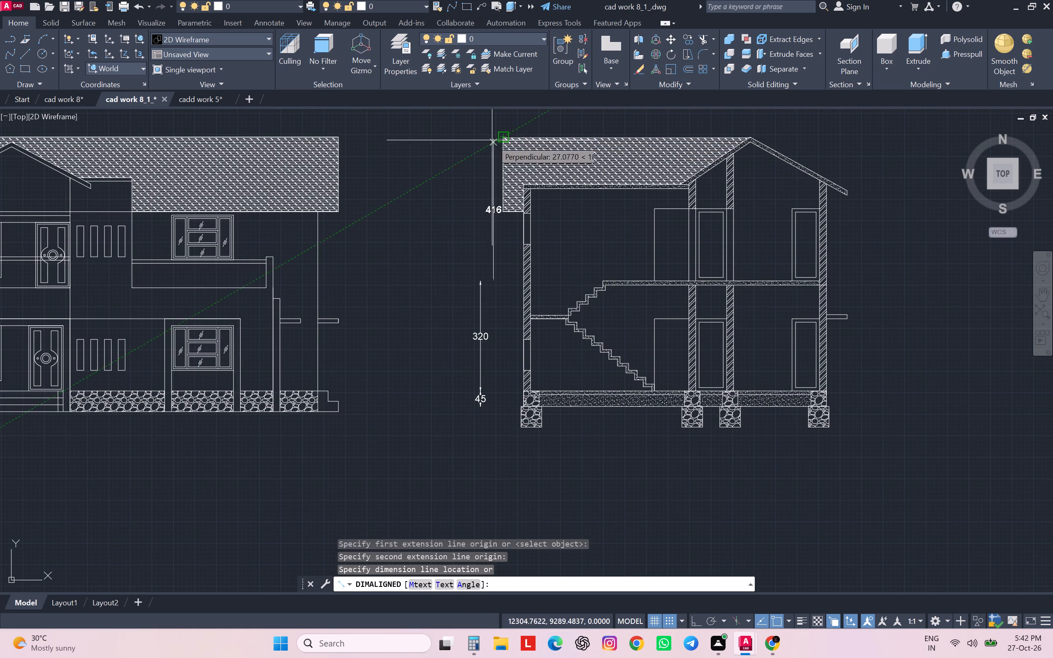
left_click(481, 280)
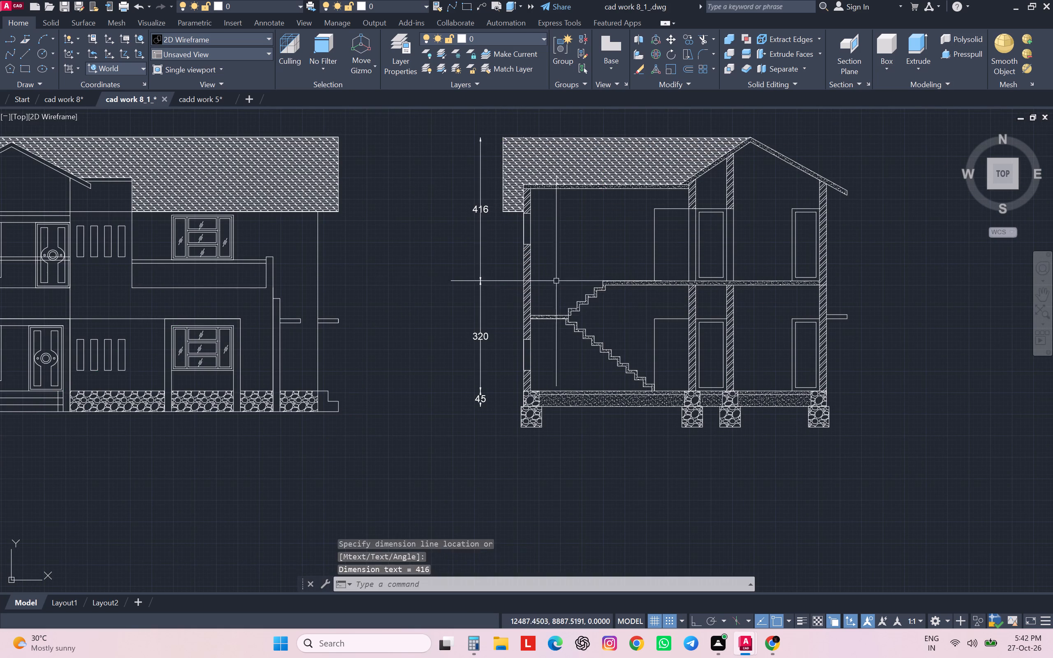
Add an aligned dimension for the front elevation's overall height, from the ground line to the roof top, just outside the stepped end.
key("Escape")
scroll(584, 275, "down", 2)
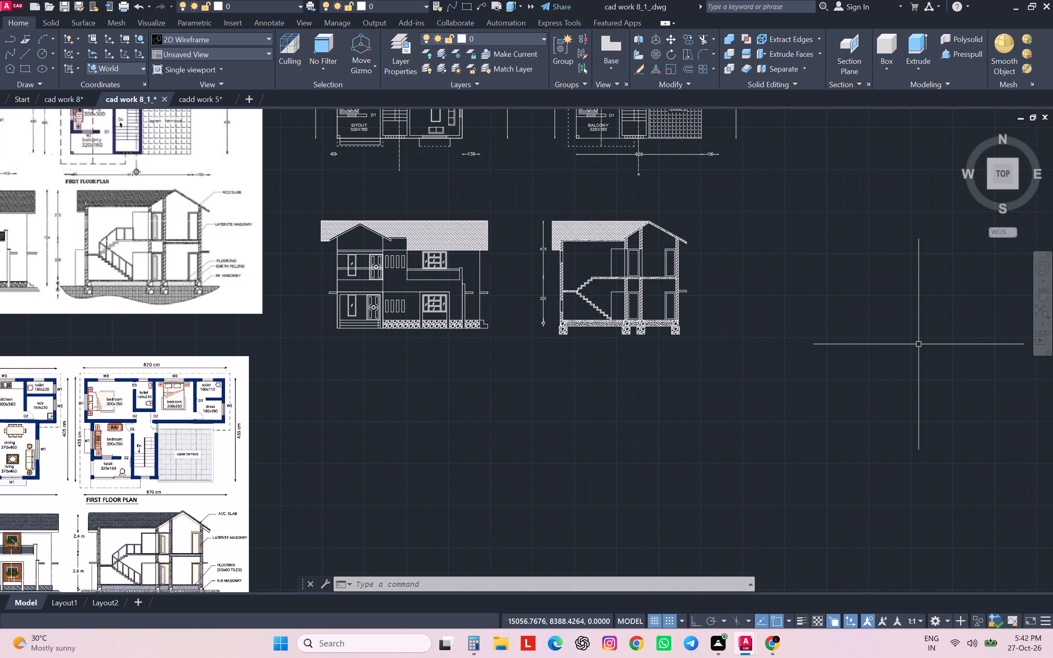
key("space")
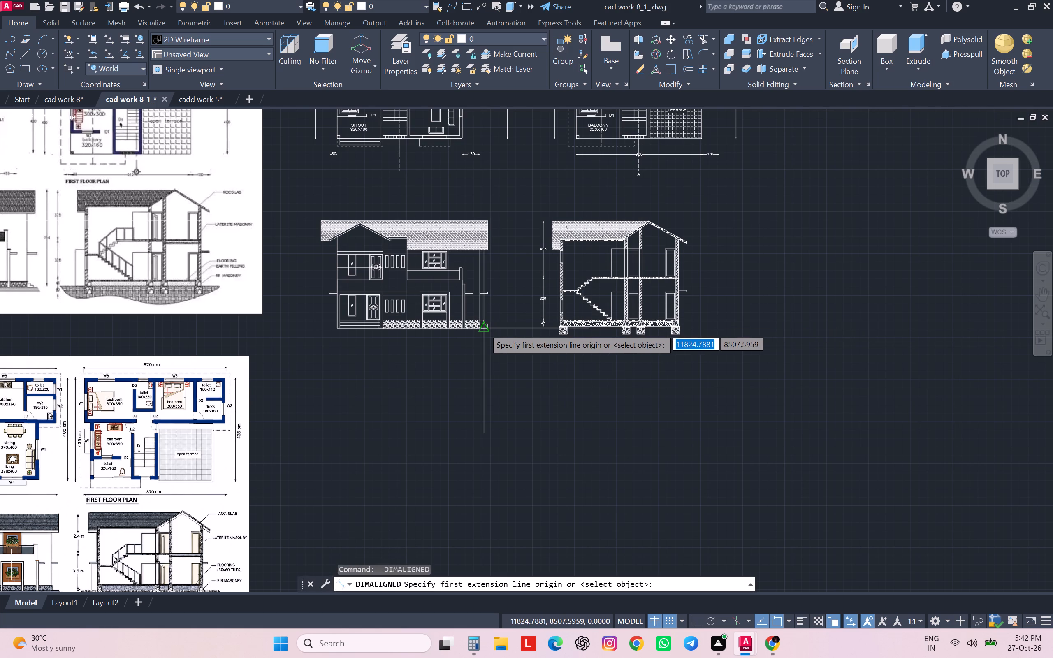
left_click(490, 328)
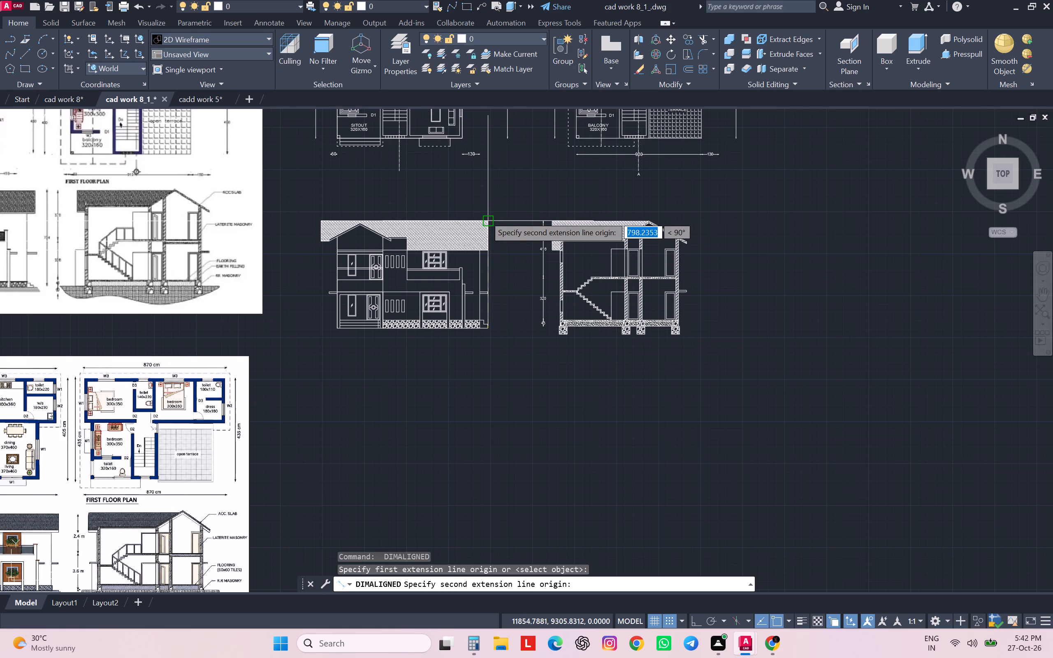
left_click(485, 216)
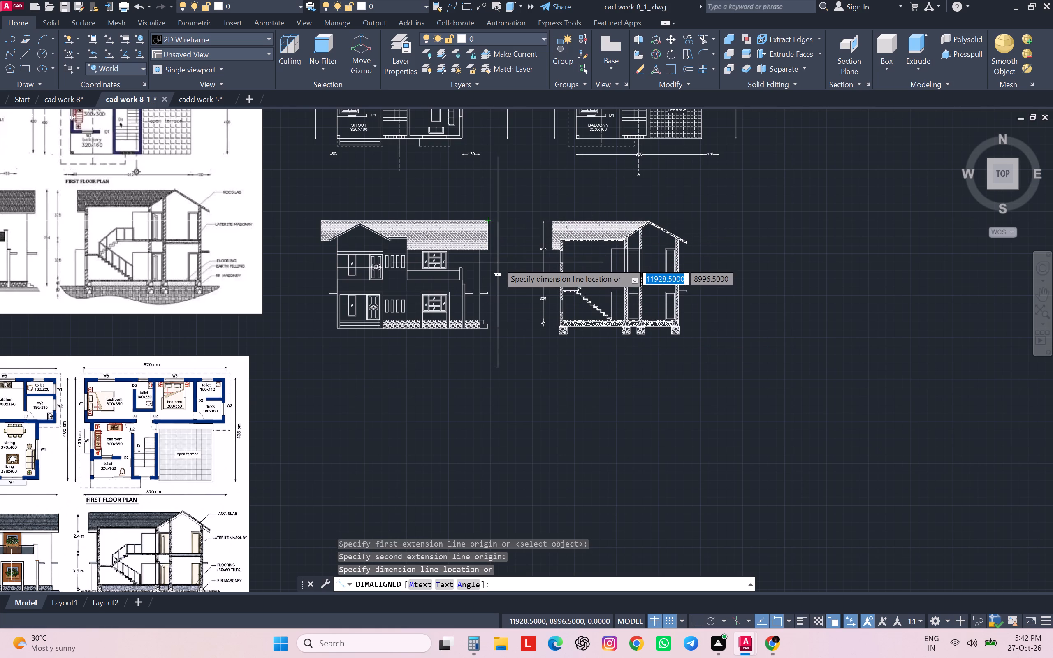
left_click(495, 262)
scroll(565, 282, "up", 2)
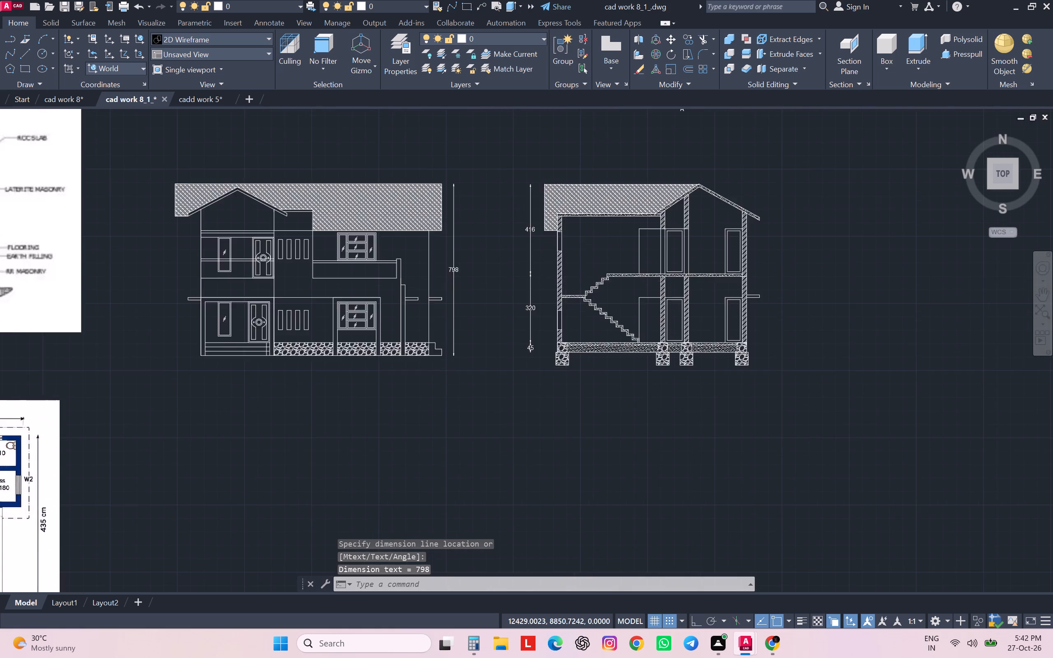
scroll(565, 282, "down", 3)
key("Escape")
key("Escape")
key("Escape")
key("Escape")
key("Escape")
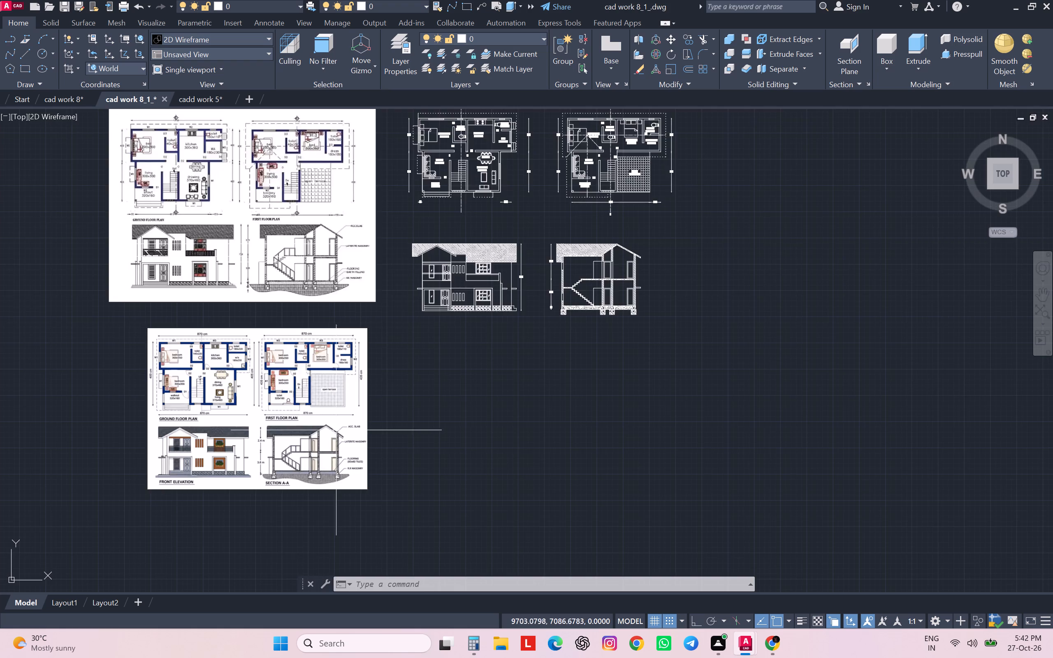
Examine the section's material labels and leader lines in both reference images and compare them with the drawn section.
scroll(338, 430, "up", 4)
middle_click_drag(332, 398, 224, 256)
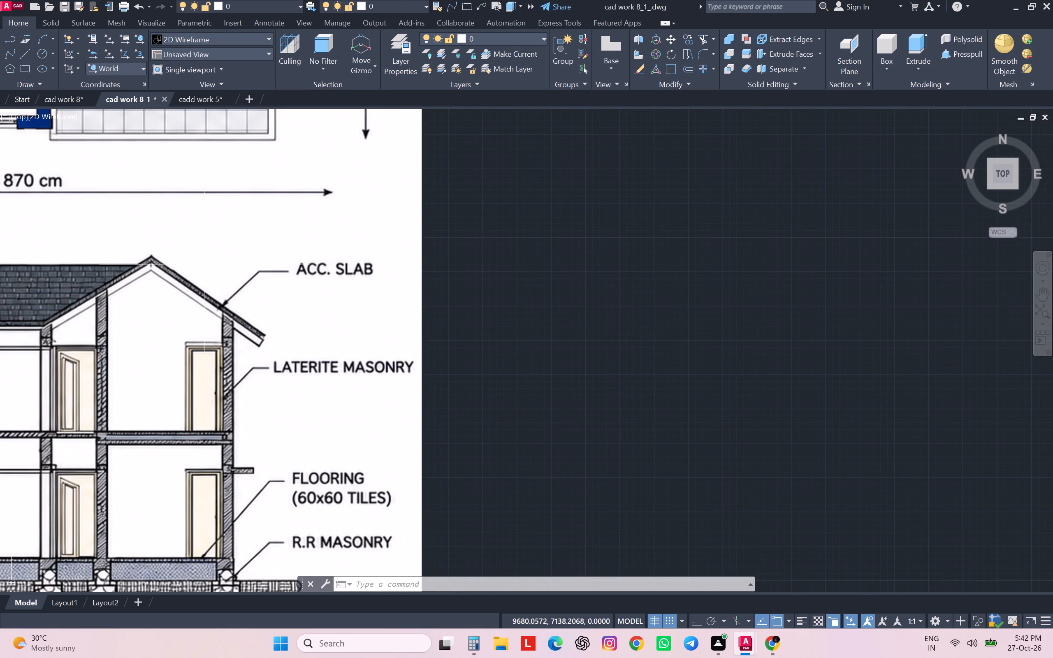
scroll(205, 266, "down", 2)
scroll(226, 261, "up", 2)
scroll(226, 261, "down", 6)
middle_click_drag(237, 253, 249, 299)
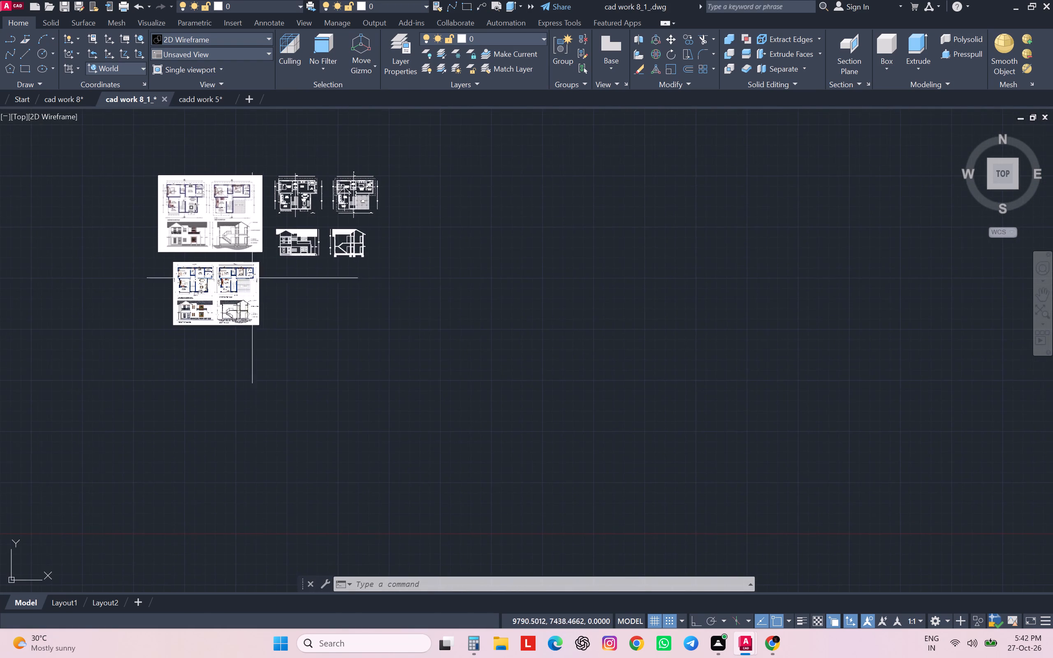
scroll(264, 233, "up", 4)
scroll(264, 233, "down", 1)
scroll(248, 208, "up", 2)
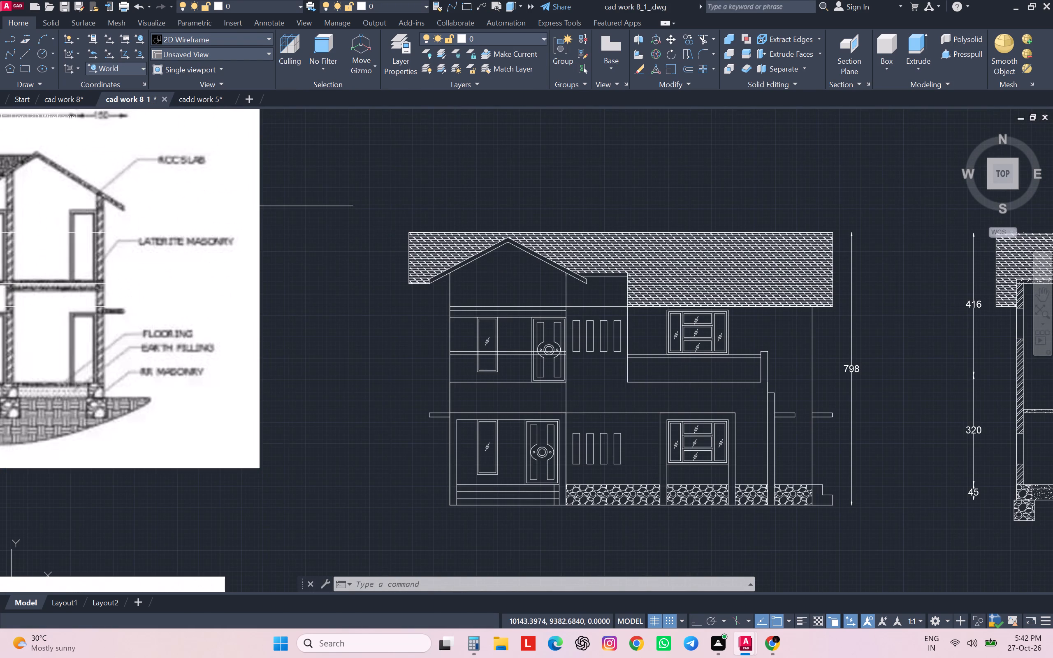
middle_click_drag(248, 206, 290, 224)
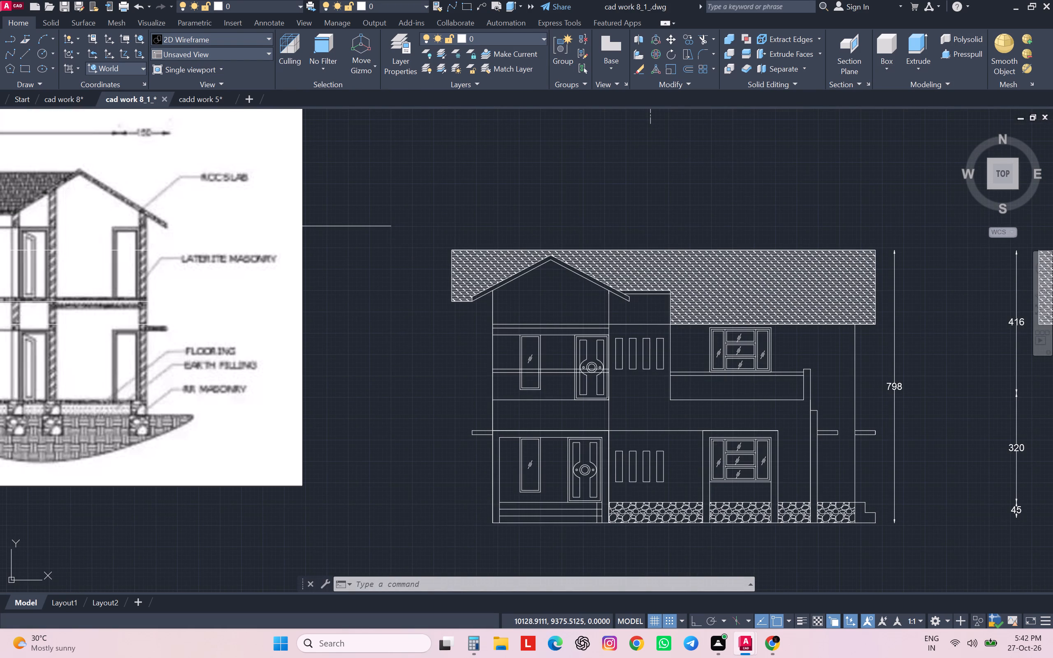
scroll(285, 226, "down", 4)
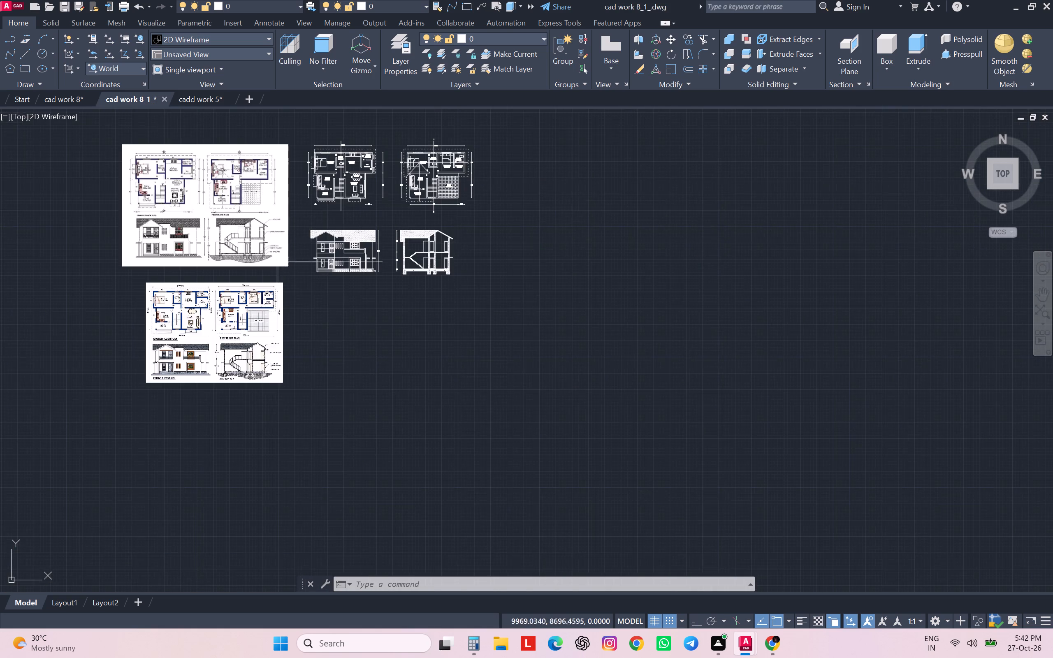
scroll(274, 346, "up", 3)
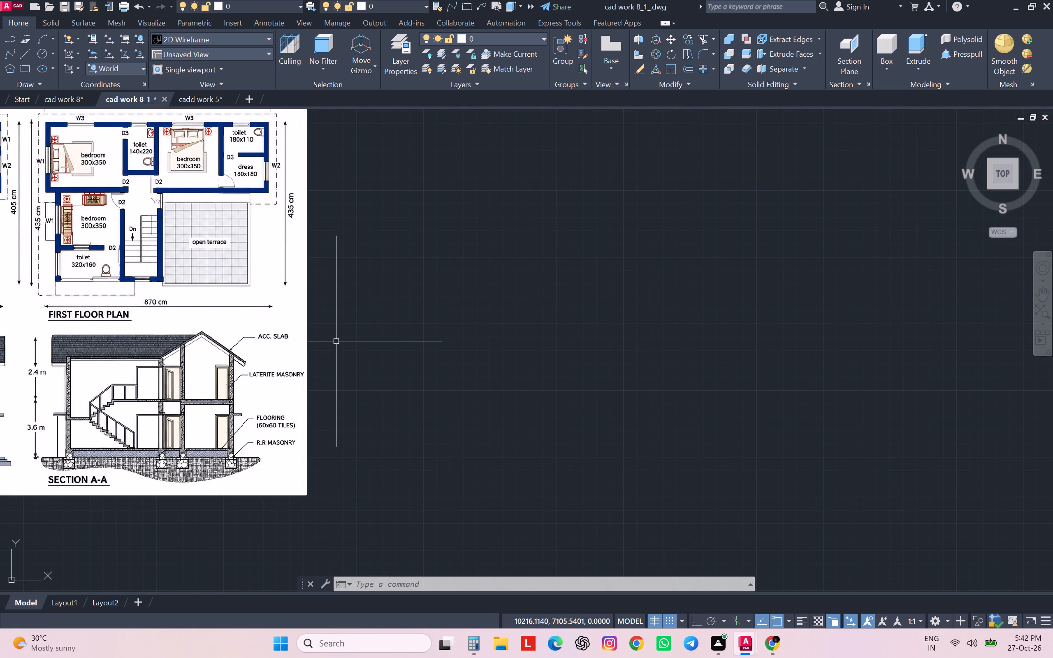
middle_click_drag(288, 368, 287, 338)
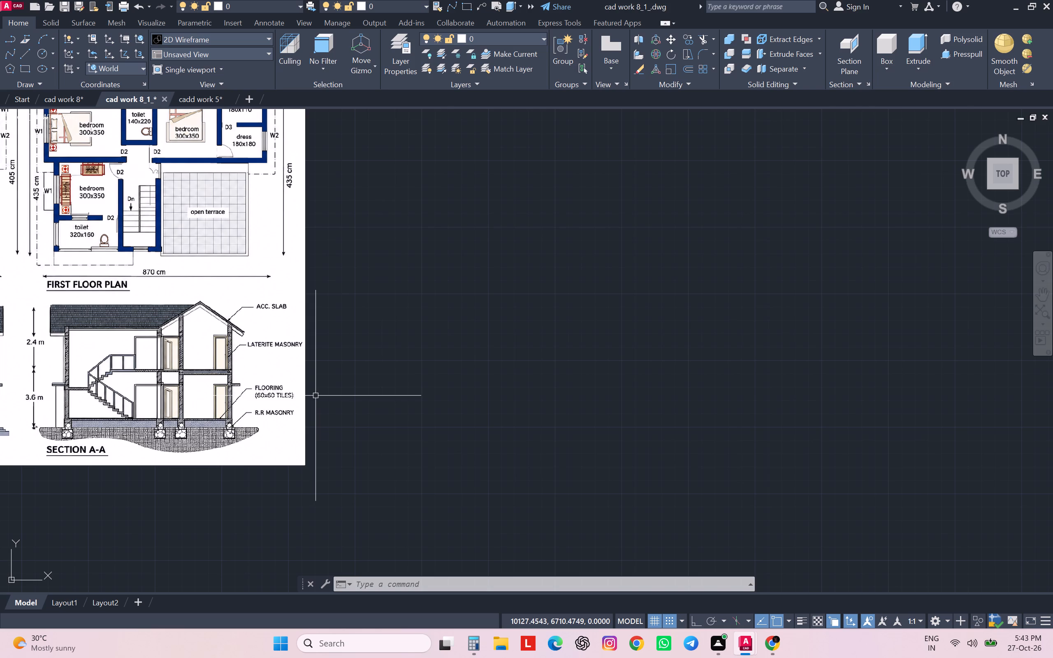
scroll(326, 388, "down", 1)
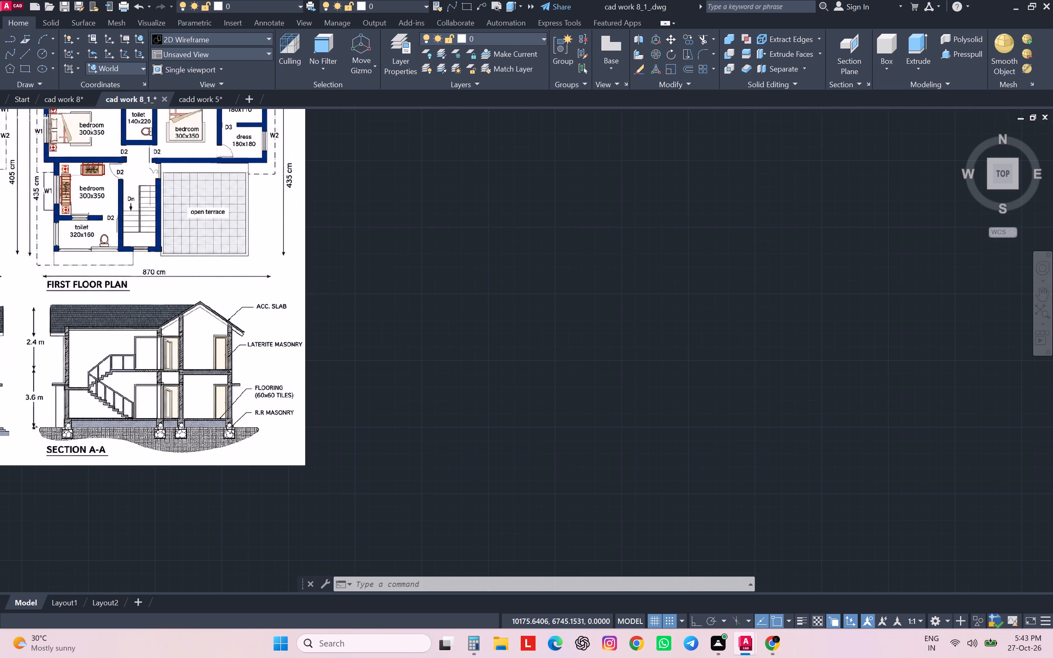
scroll(494, 404, "down", 1)
scroll(494, 404, "up", 1)
middle_click_drag(601, 410, 502, 475)
scroll(503, 462, "down", 1)
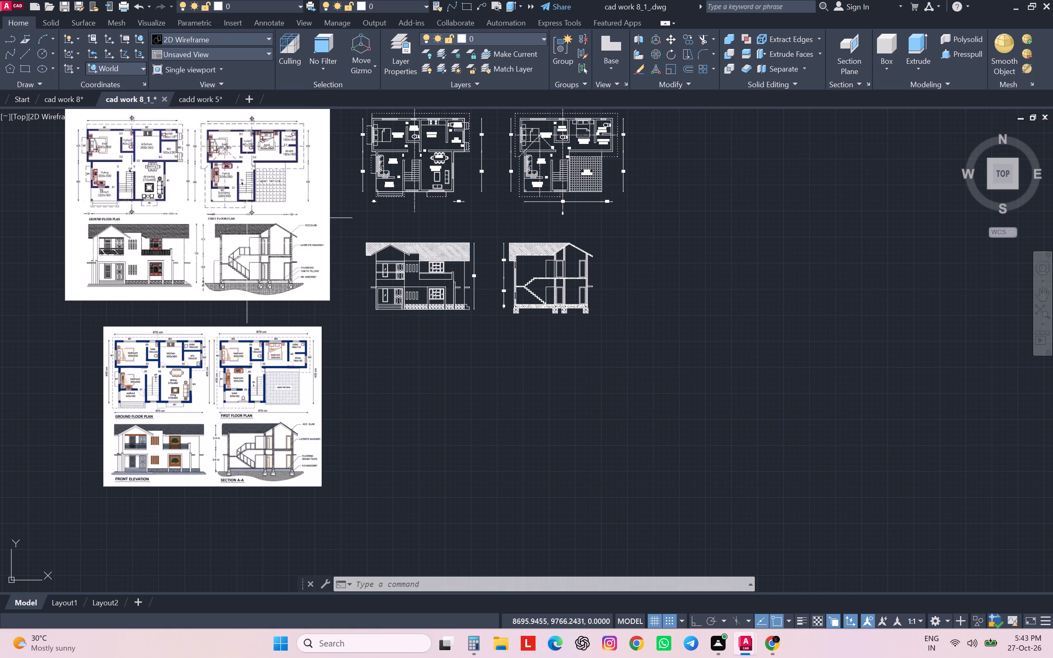
Draw a horizontal leader line about 405 units long, running outward from the section's sloping roof slab.
key("l")
key("Return")
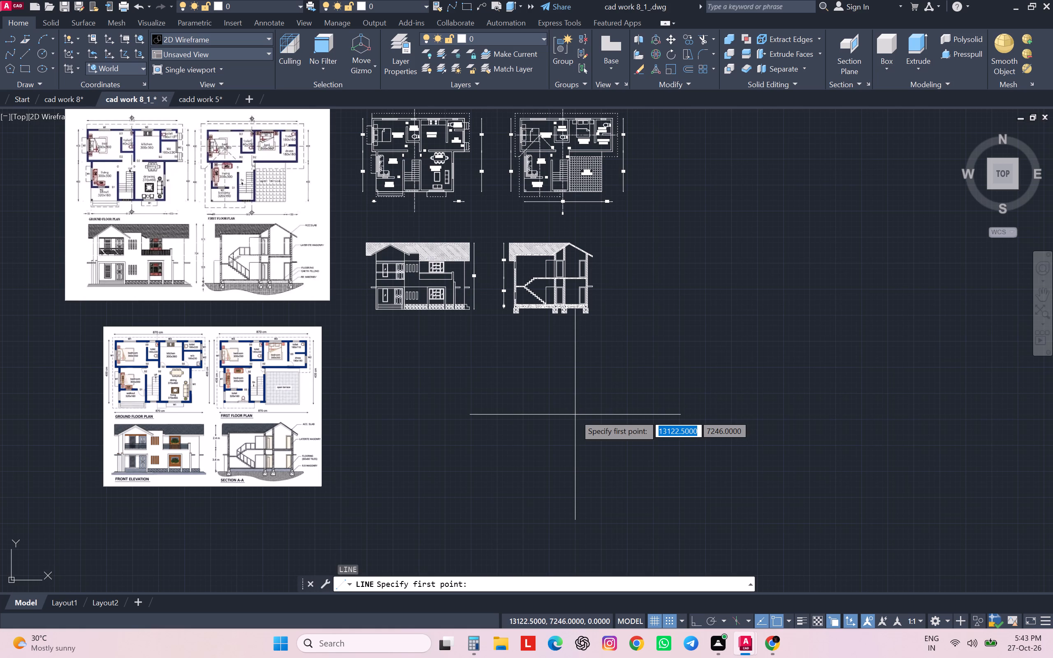
middle_click_drag(599, 348, 578, 430)
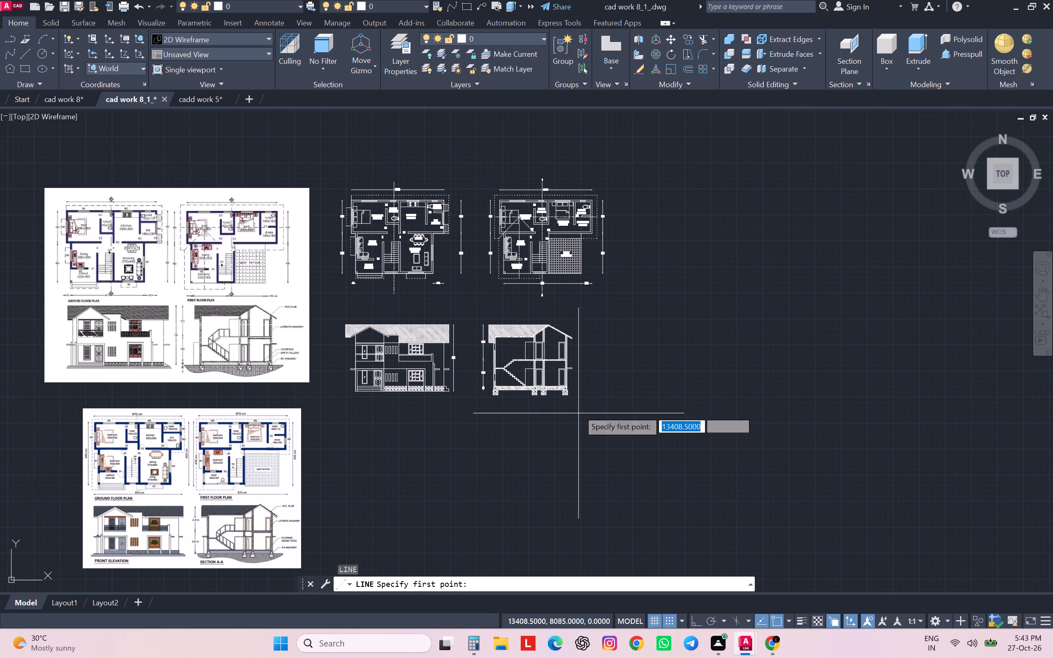
scroll(572, 336, "up", 4)
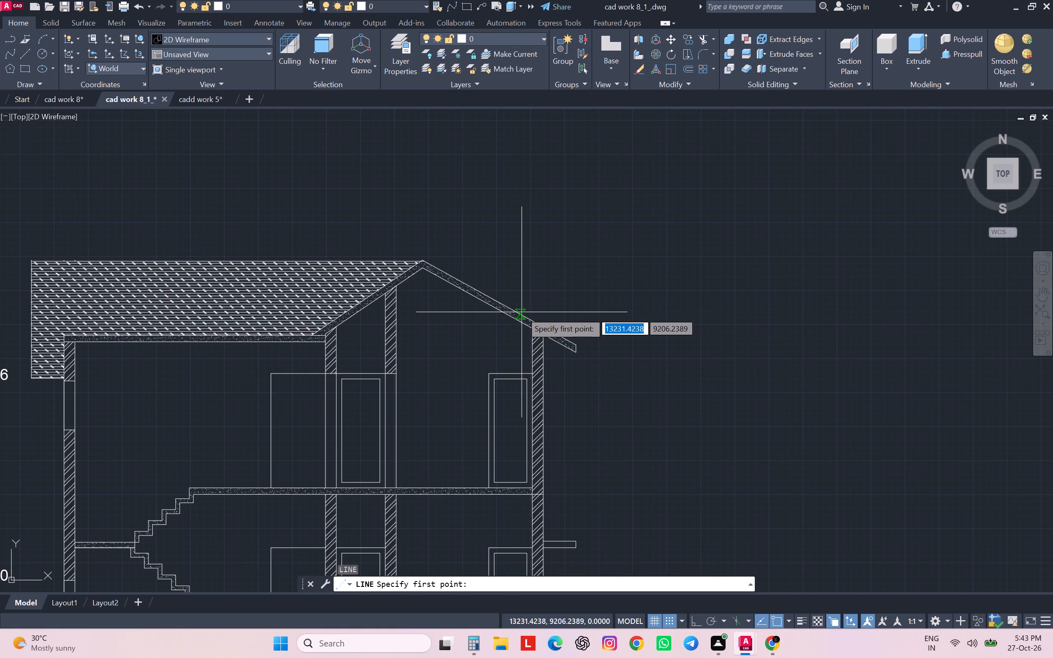
left_click(521, 312)
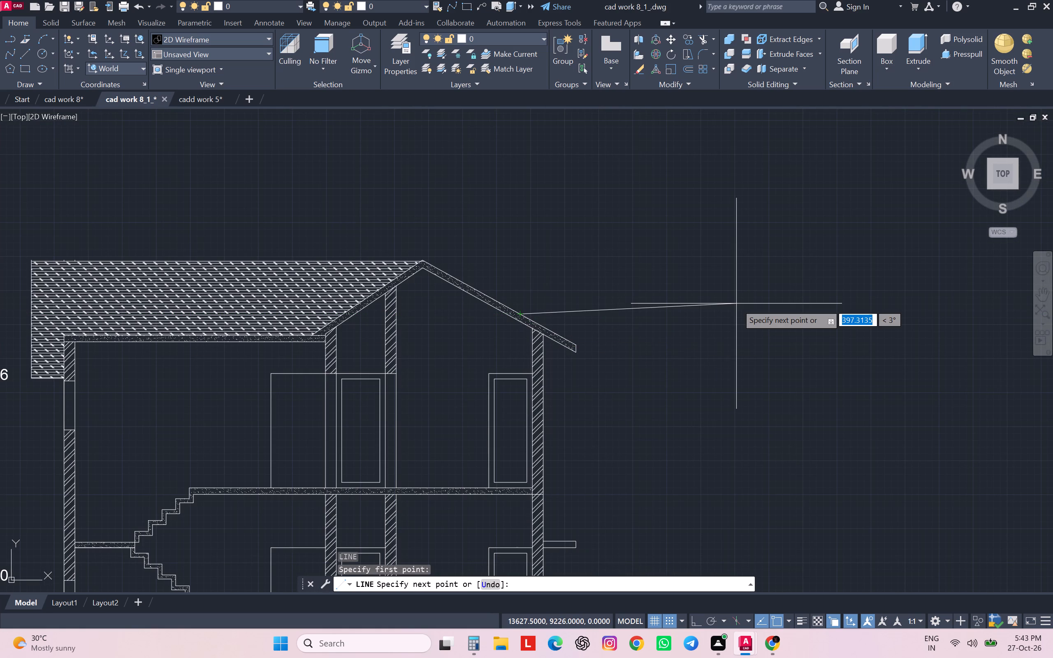
key("F8")
left_click(741, 309)
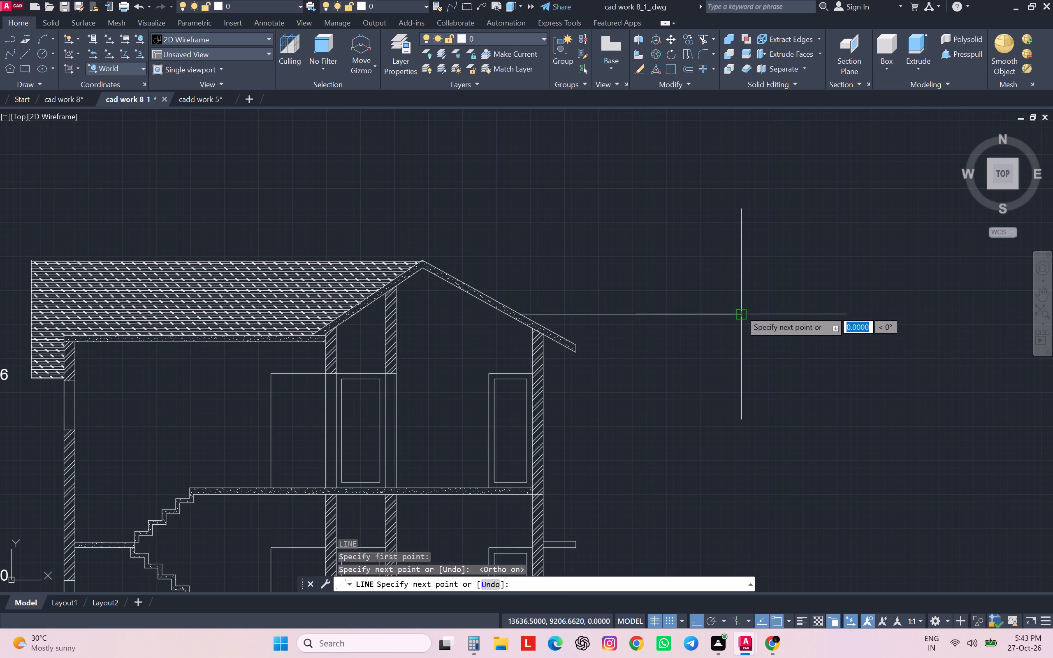
Draw a slanted arrowhead stroke about 30 units long at the leader's outer end and mirror it about the leader, keeping the original.
scroll(741, 310, "up", 4)
key("F8")
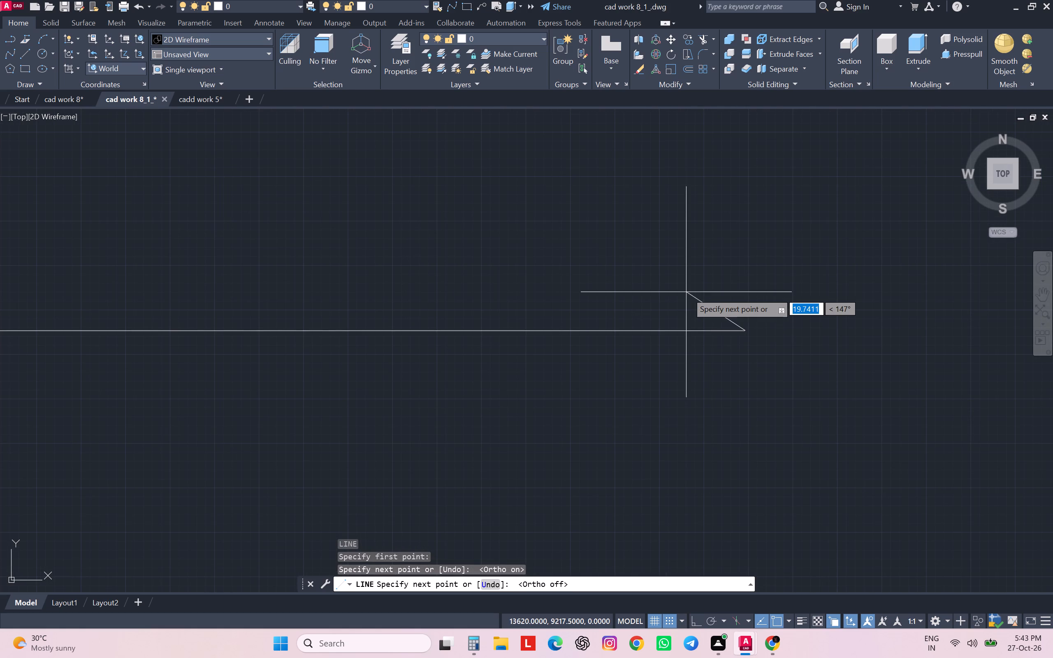
left_click(647, 288)
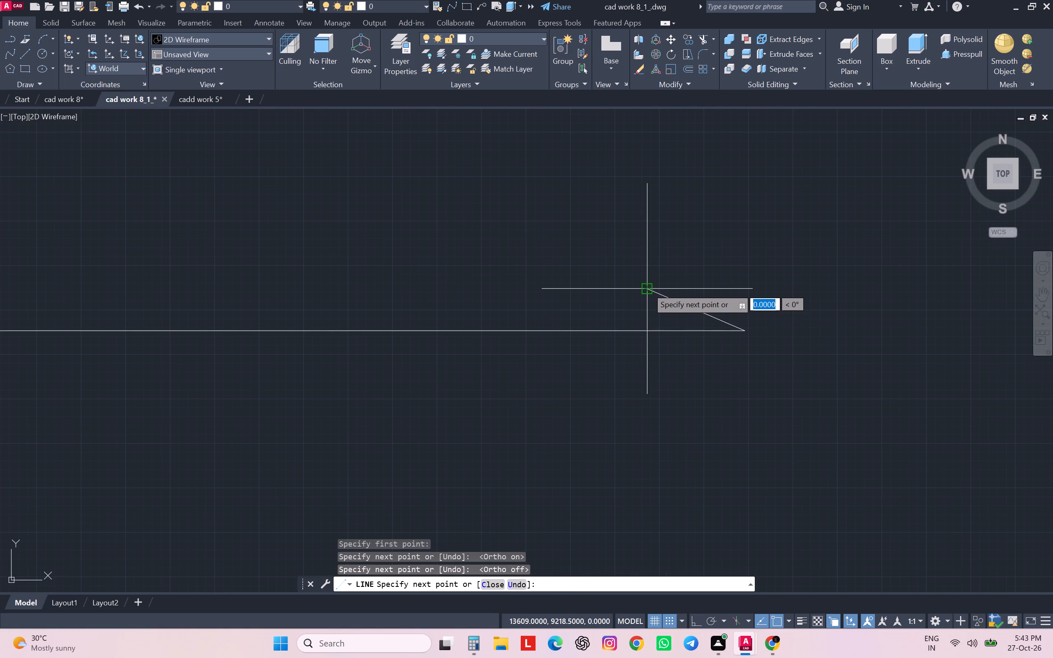
key("Escape")
left_click(704, 312)
type("MI")
key("Return")
left_click(745, 336)
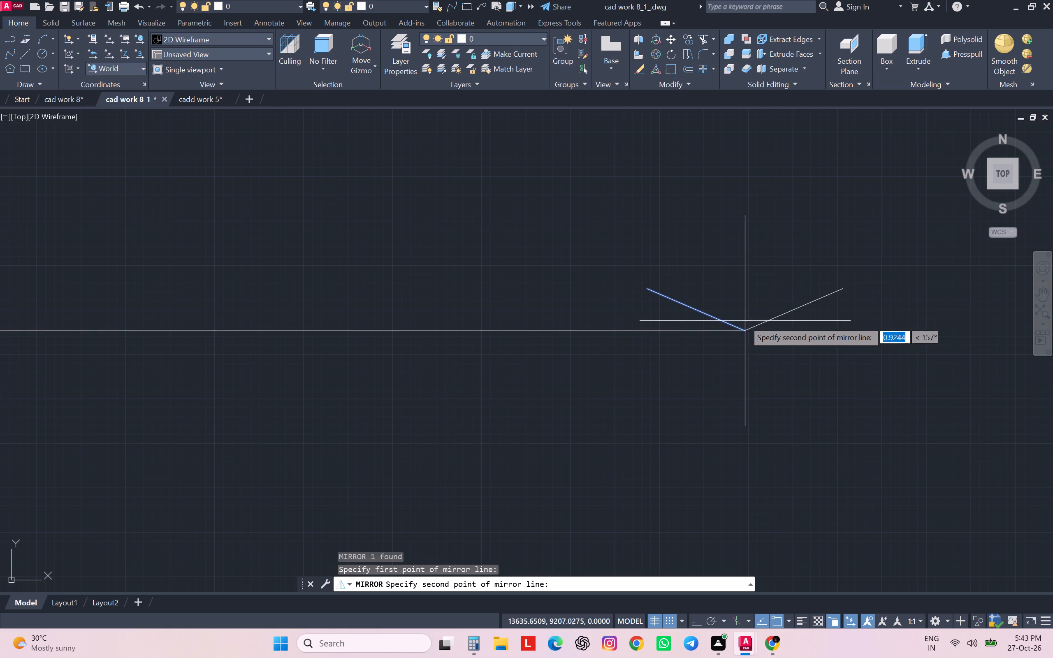
left_click(647, 334)
left_click_drag(688, 379, 647, 334)
scroll(713, 313, "down", 3)
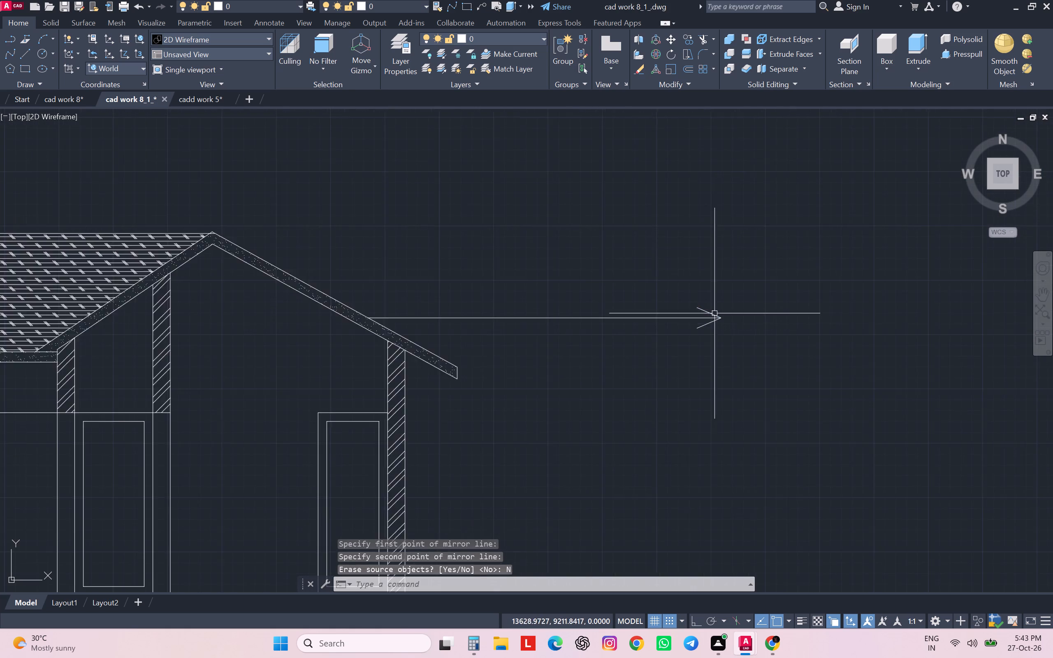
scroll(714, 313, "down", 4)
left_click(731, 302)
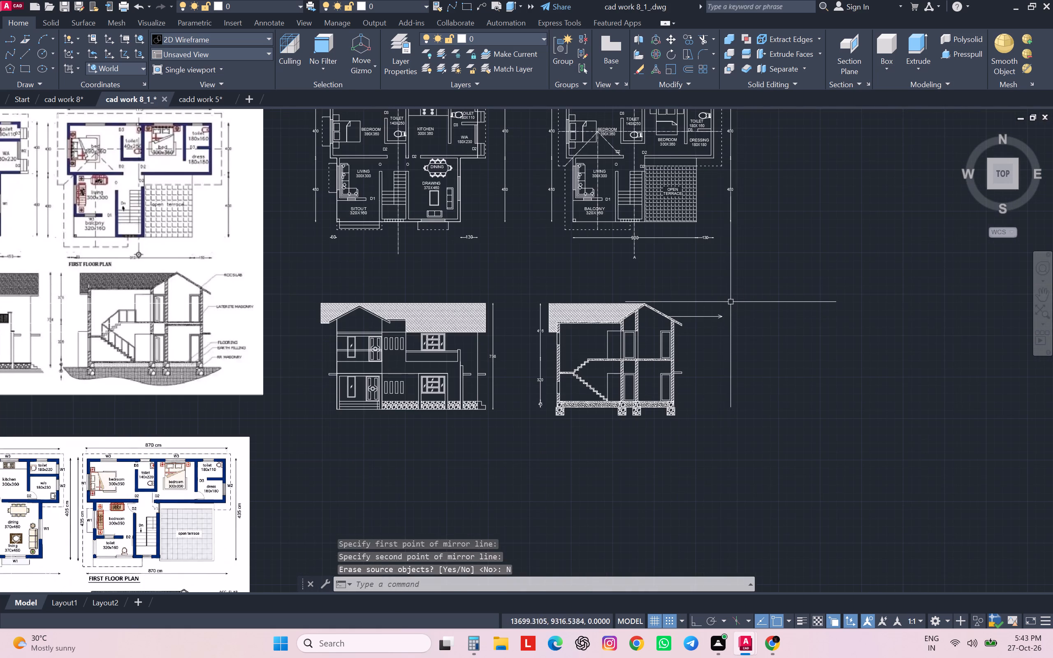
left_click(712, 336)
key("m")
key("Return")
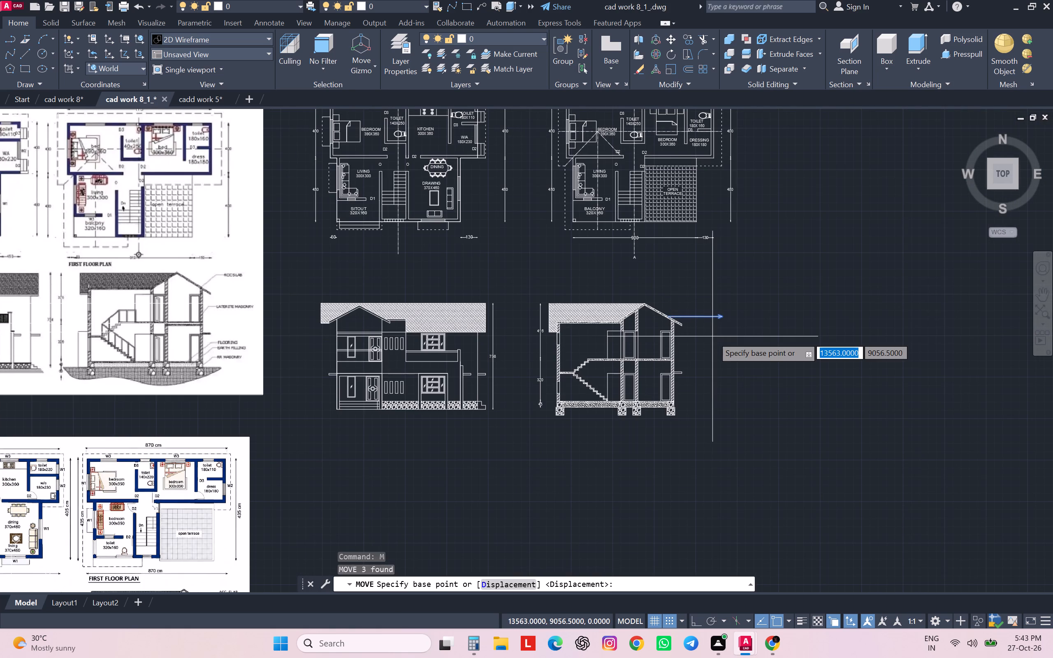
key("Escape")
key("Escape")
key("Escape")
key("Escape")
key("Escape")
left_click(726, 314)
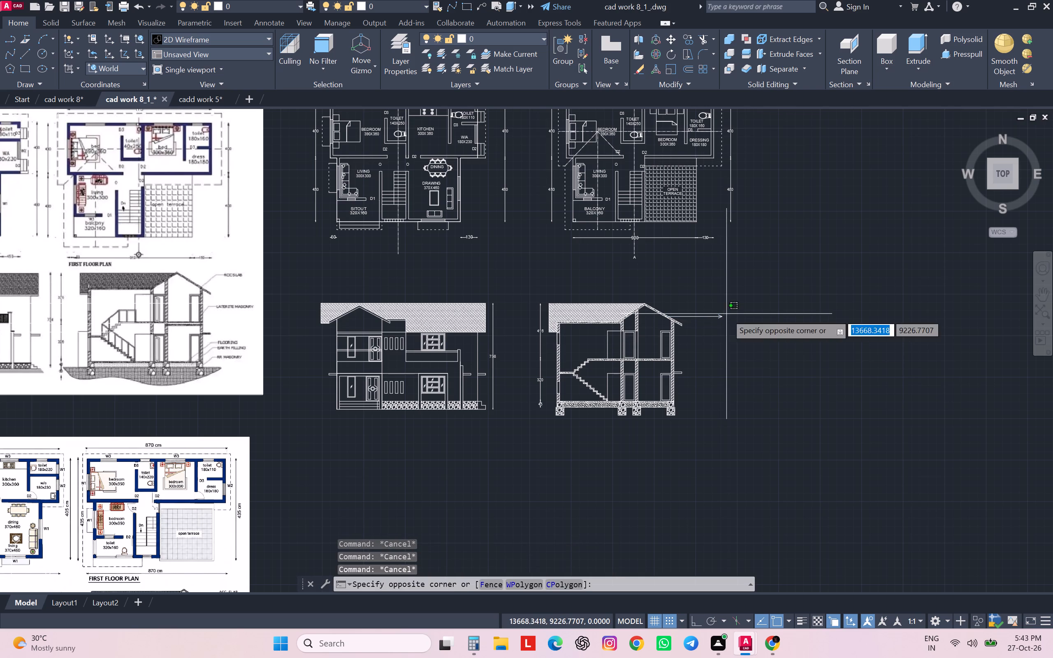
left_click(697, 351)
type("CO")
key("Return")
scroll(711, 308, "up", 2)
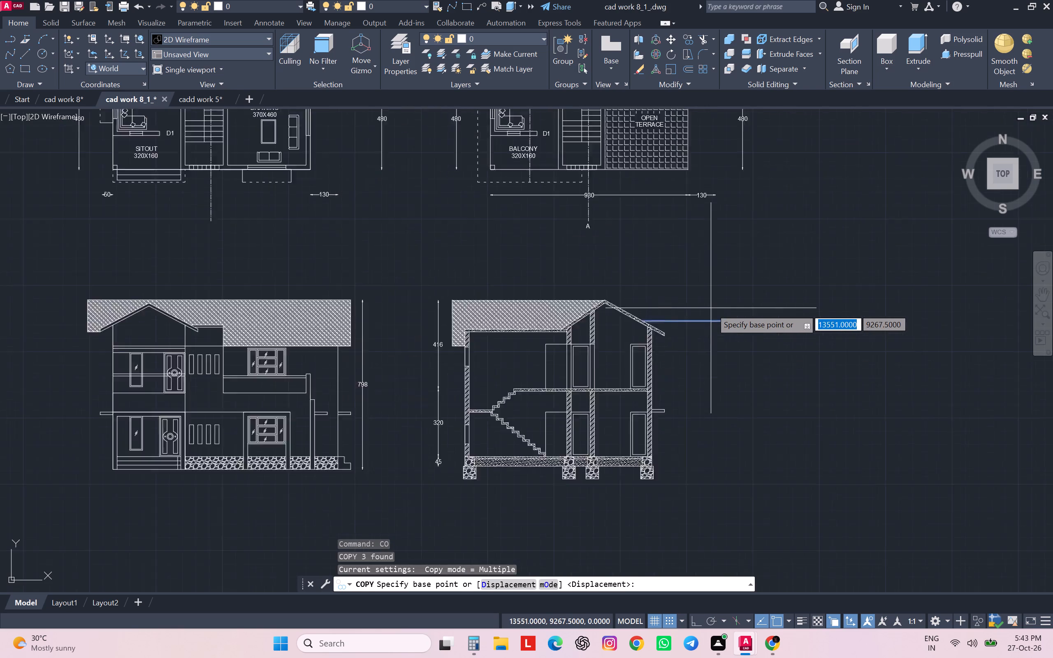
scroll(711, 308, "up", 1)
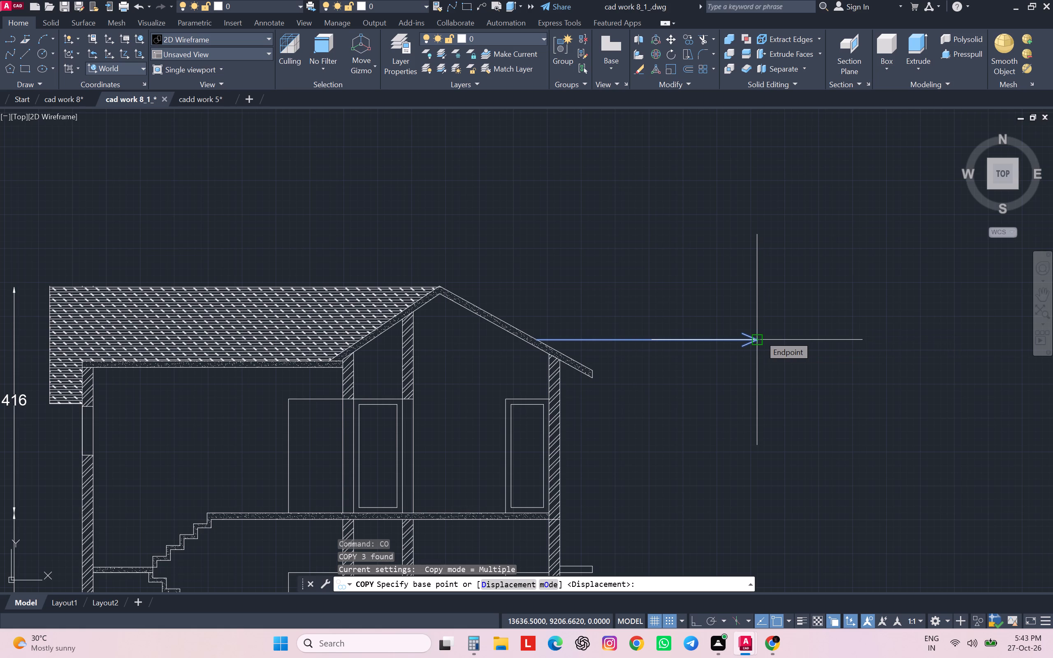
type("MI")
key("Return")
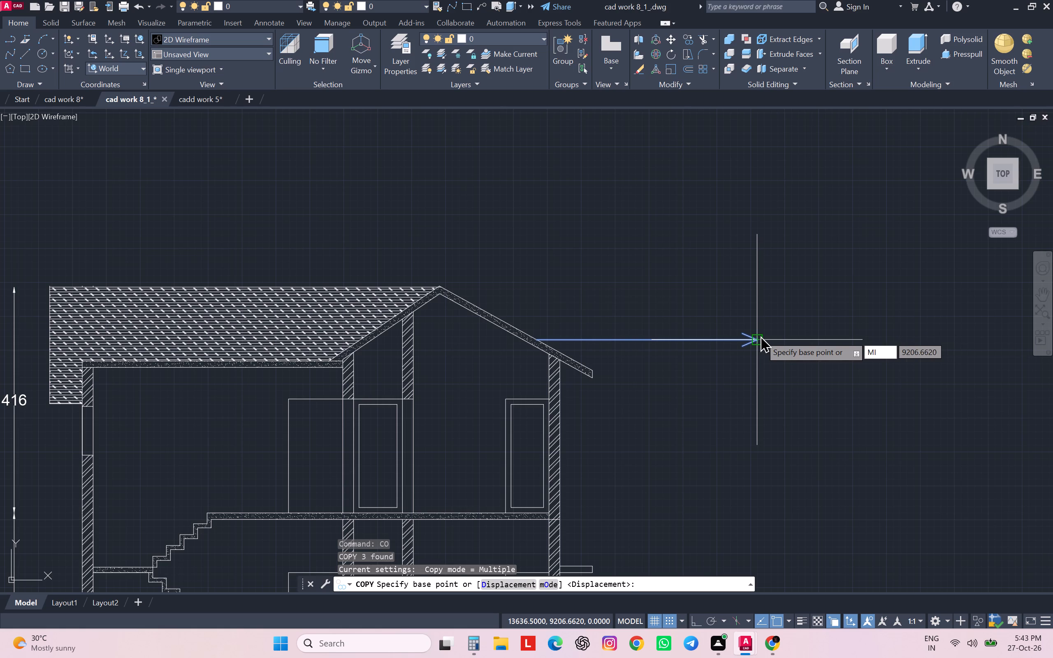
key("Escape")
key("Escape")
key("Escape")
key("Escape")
Mirror the whole leader arrow about a vertical axis through its tip, erasing the source, so it points toward the section.
left_click(763, 322)
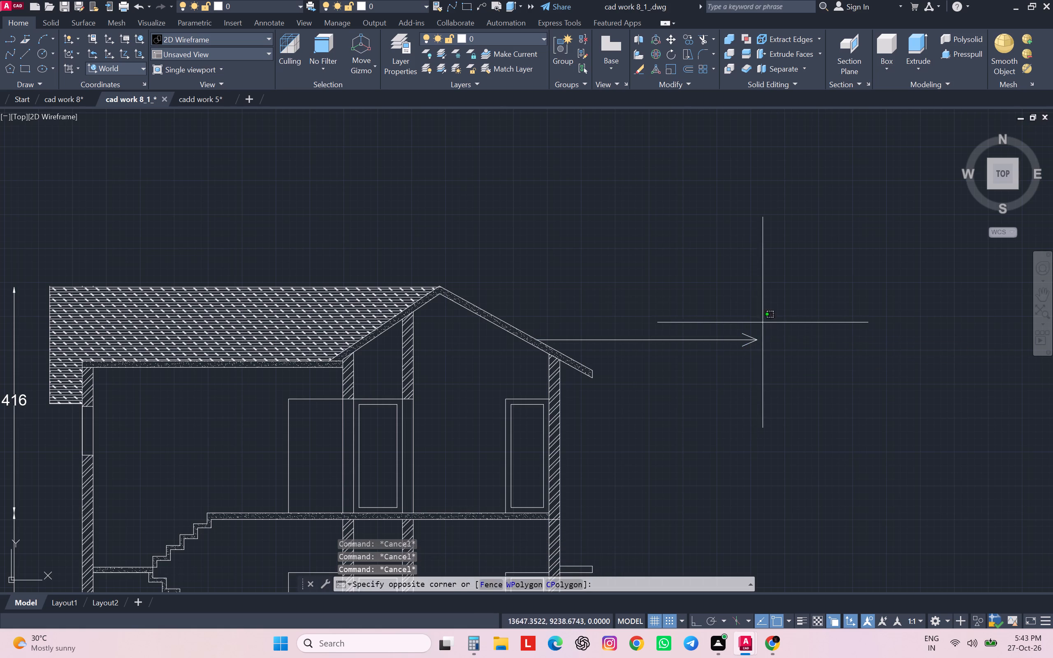
left_click(721, 371)
type("MI")
key("Return")
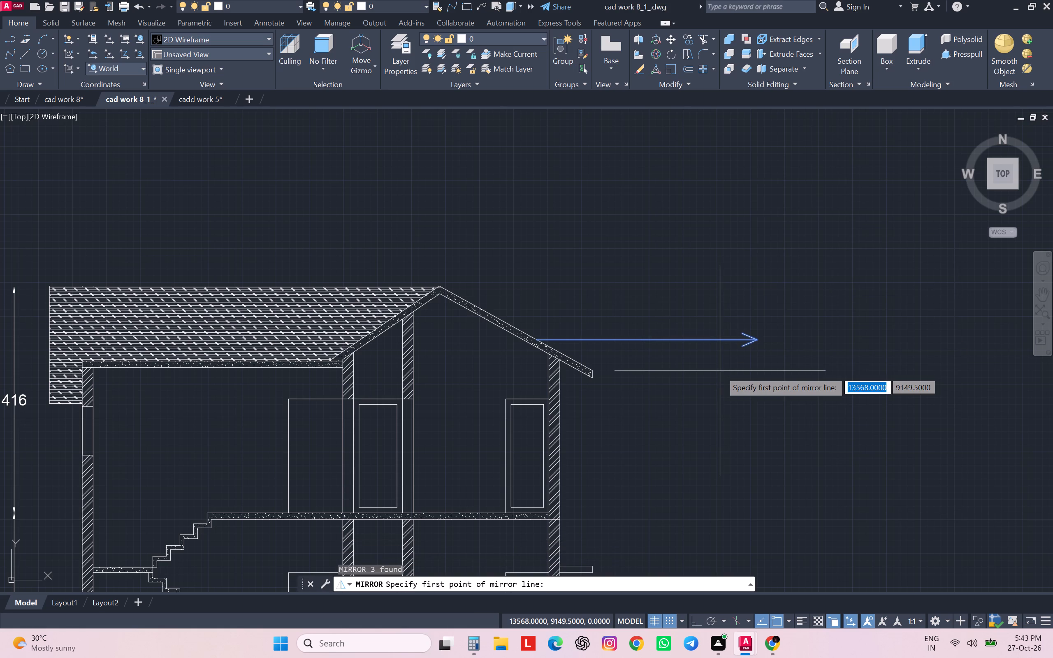
left_click(757, 340)
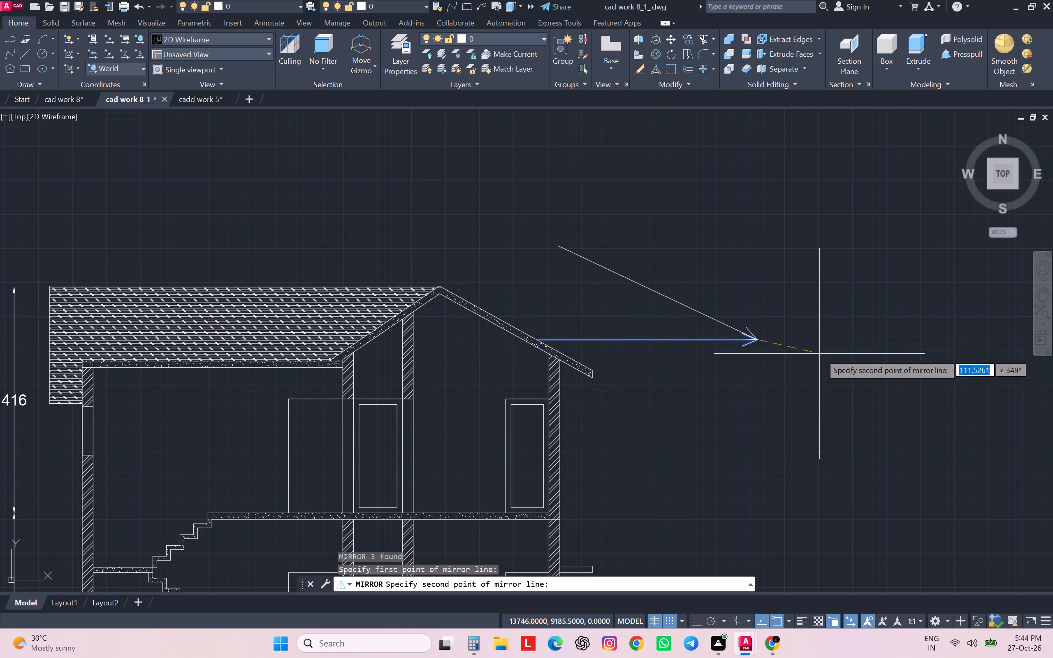
key("F8")
left_click(696, 274)
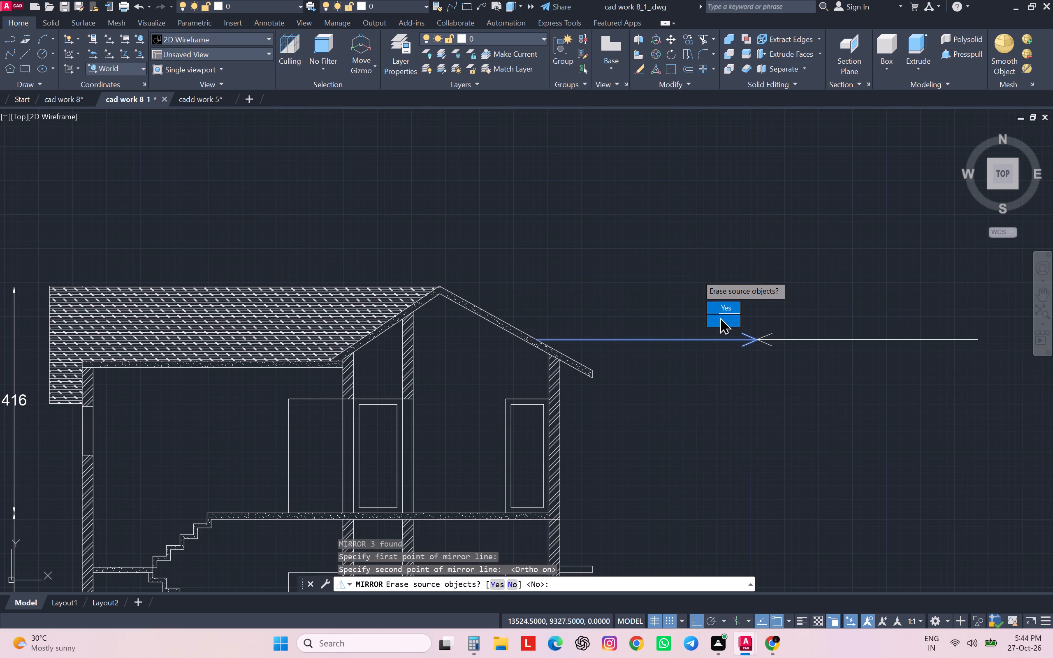
left_click_drag(720, 311, 696, 274)
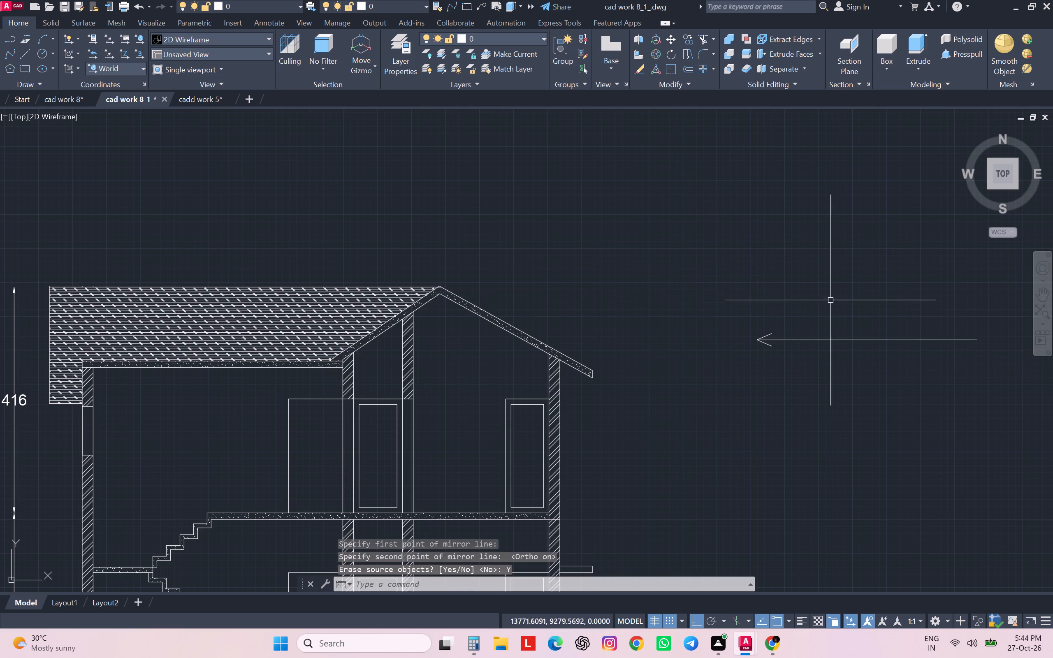
Move the whole leader arrow by its tip onto the upper face of the section's sloping roof slab.
left_click(830, 299)
left_click(751, 407)
key("m")
key("Return")
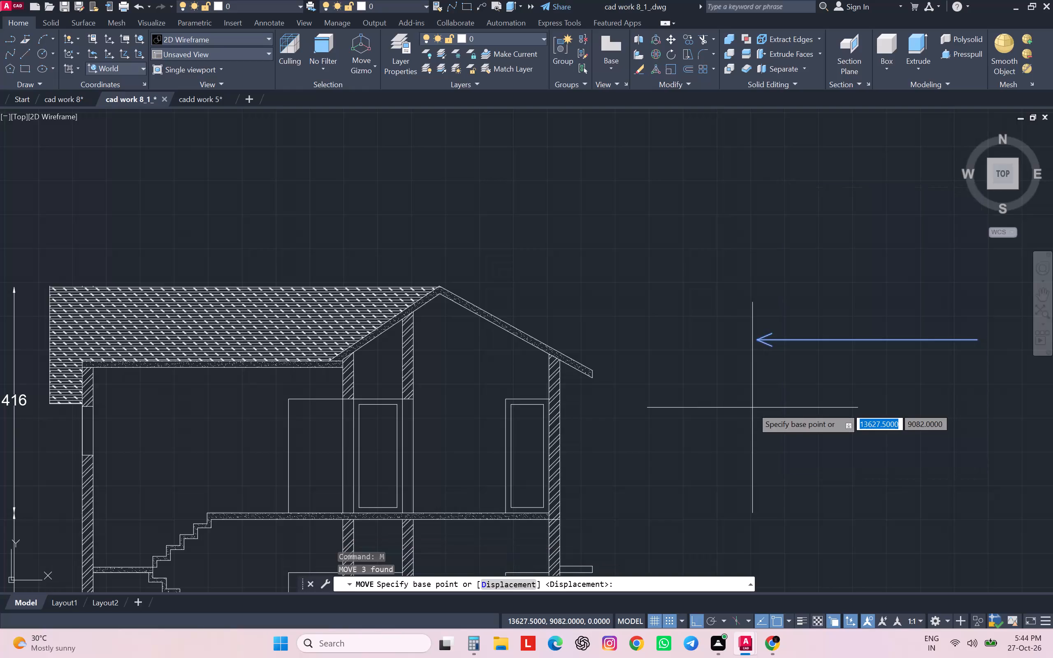
left_click(759, 342)
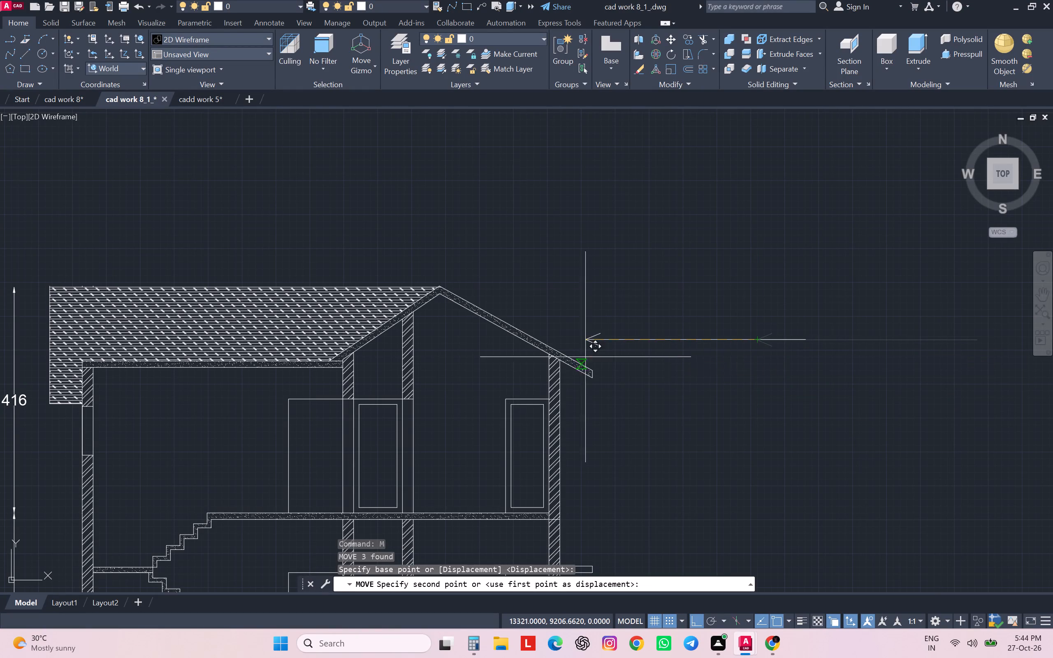
left_click(537, 339)
scroll(543, 354, "up", 4)
scroll(543, 354, "down", 1)
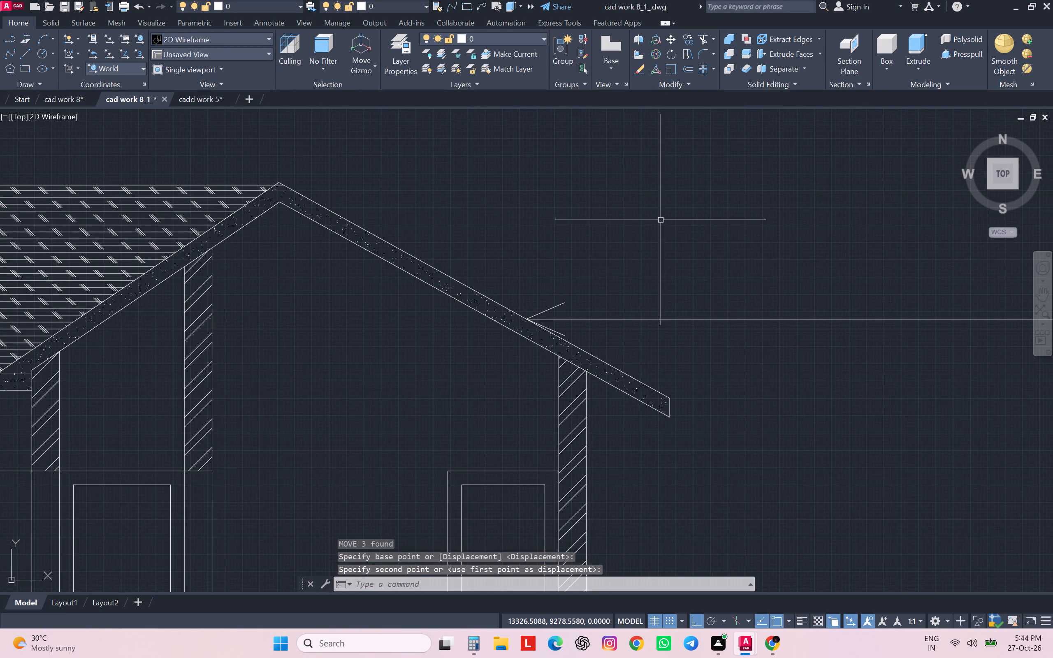
Copy the leader arrow from its tip to the outer face of the section's upper-floor hatched wall.
left_click(585, 275)
scroll(563, 327, "up", 3)
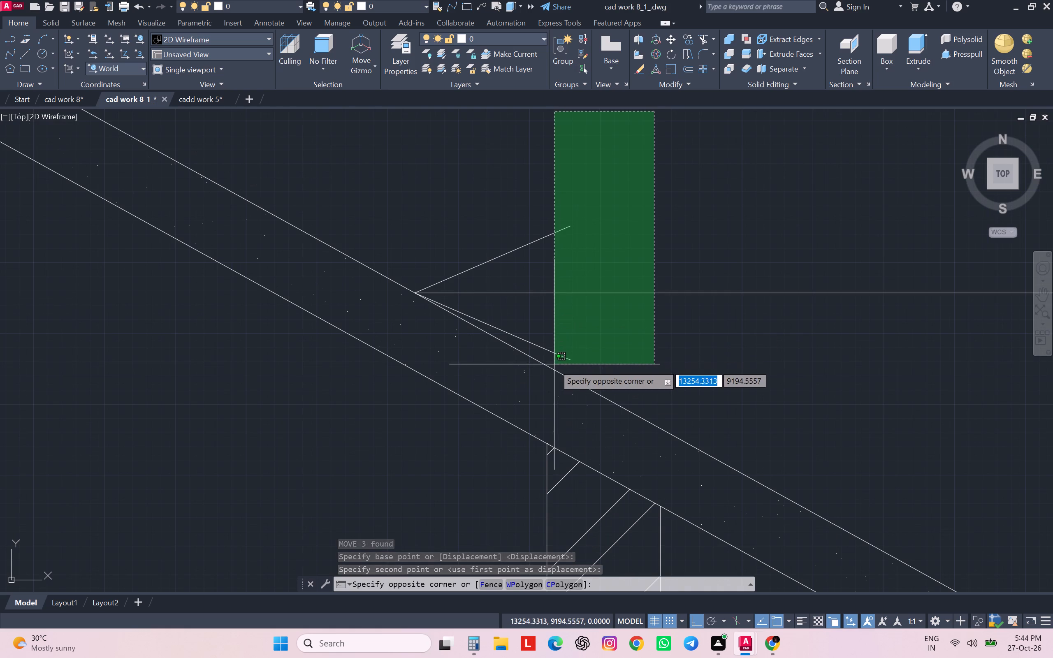
left_click(554, 364)
scroll(591, 323, "down", 2)
key("c")
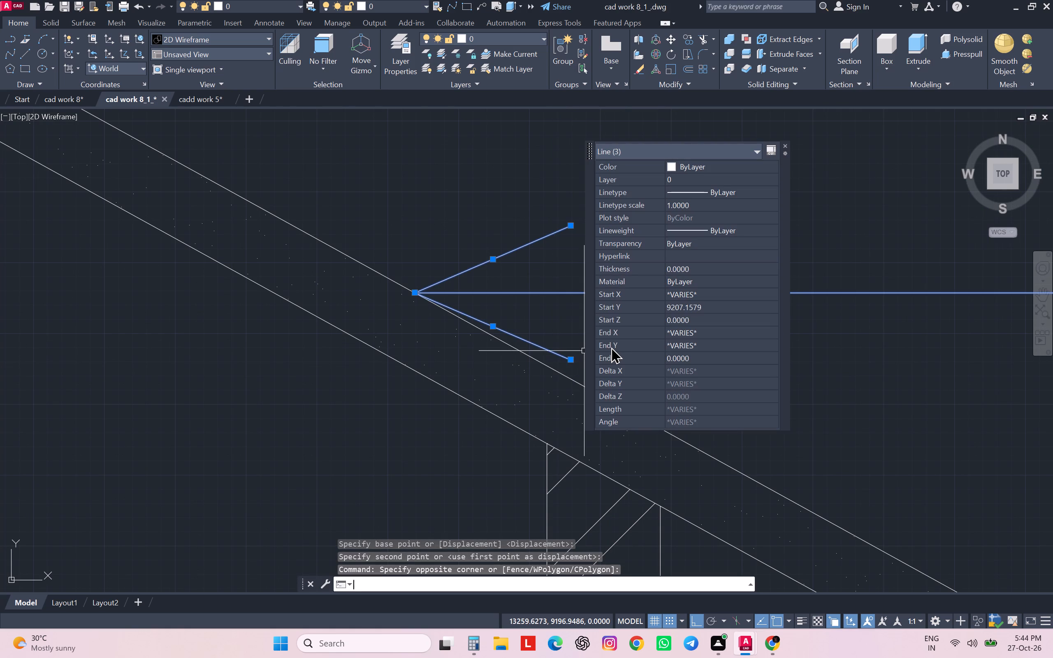
key("o")
key("Return")
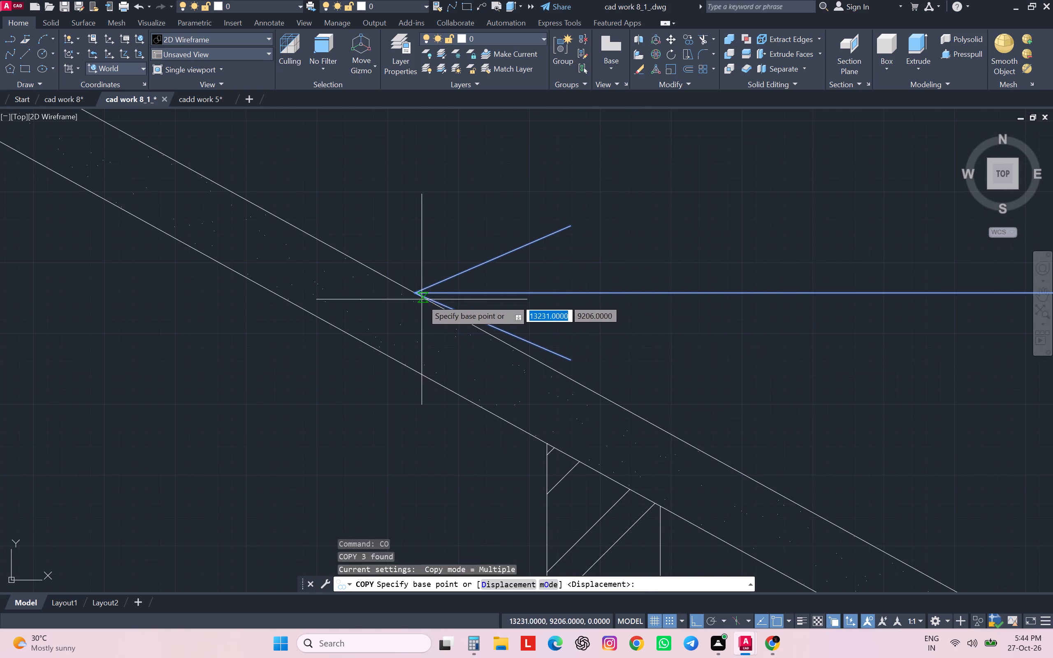
left_click(419, 297)
scroll(443, 280, "down", 6)
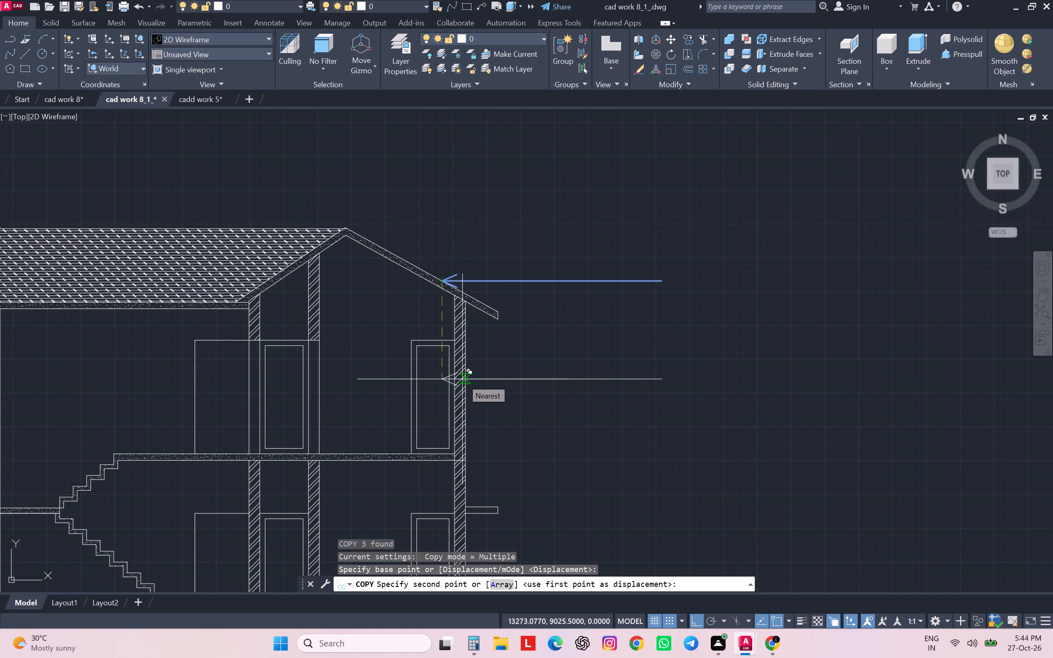
key("F8")
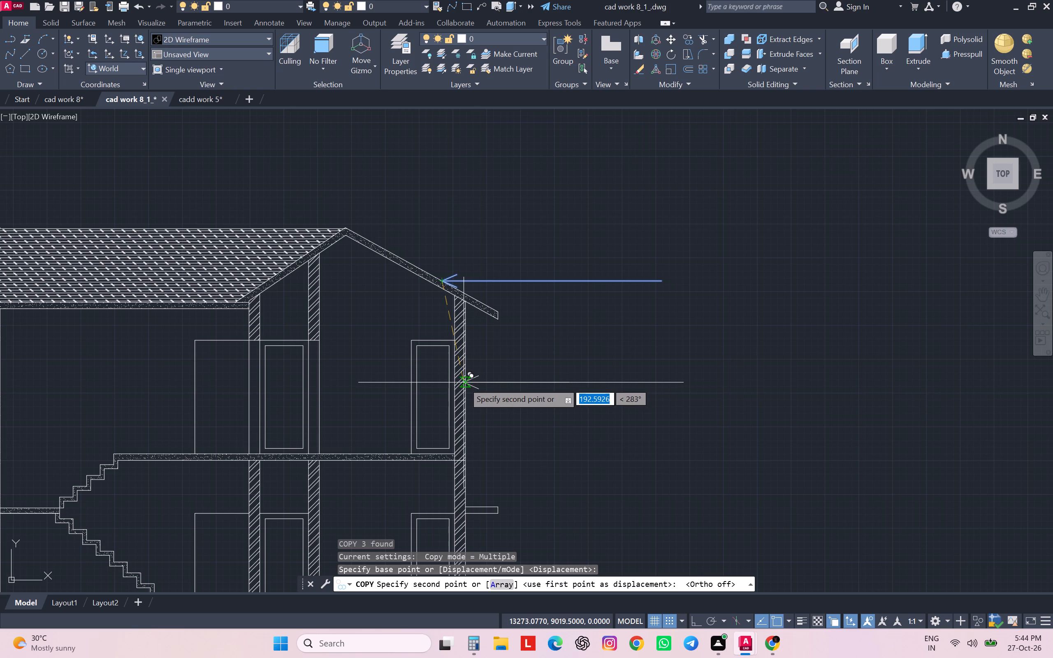
left_click(464, 382)
Place another copy of the leader arrow with its tip on the section's ground-floor flooring line, following the reference image.
scroll(576, 352, "down", 1)
scroll(595, 395, "down", 1)
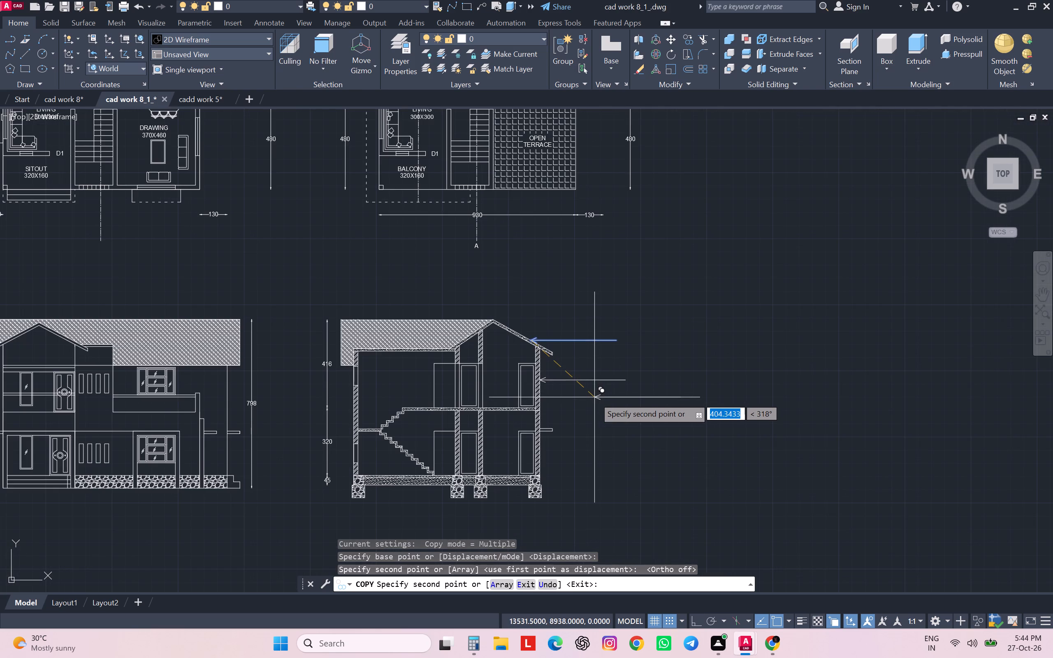
scroll(594, 397, "down", 2)
scroll(594, 397, "up", 2)
scroll(168, 419, "down", 2)
middle_click_drag(168, 418, 245, 345)
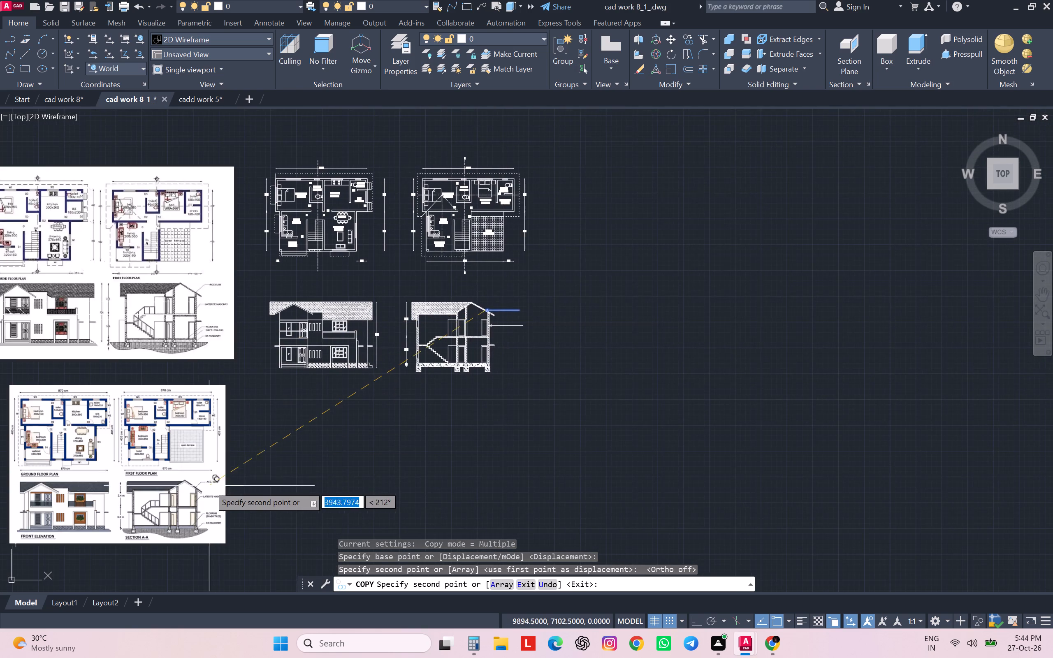
scroll(199, 493, "up", 2)
middle_click_drag(279, 403, 266, 343)
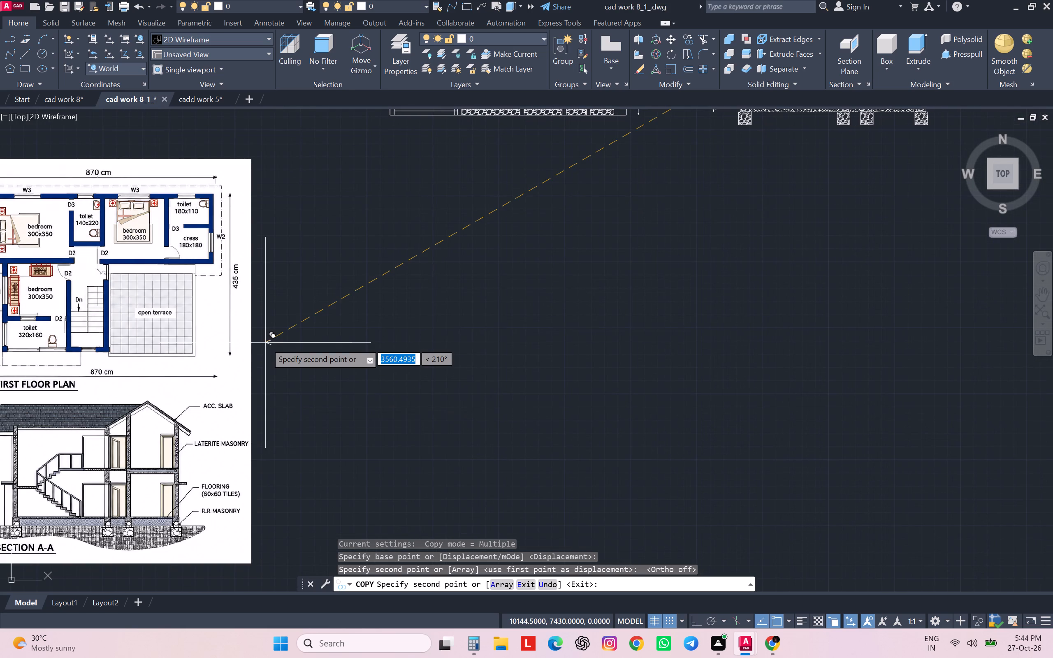
scroll(264, 343, "down", 3)
middle_click_drag(645, 448, 580, 461)
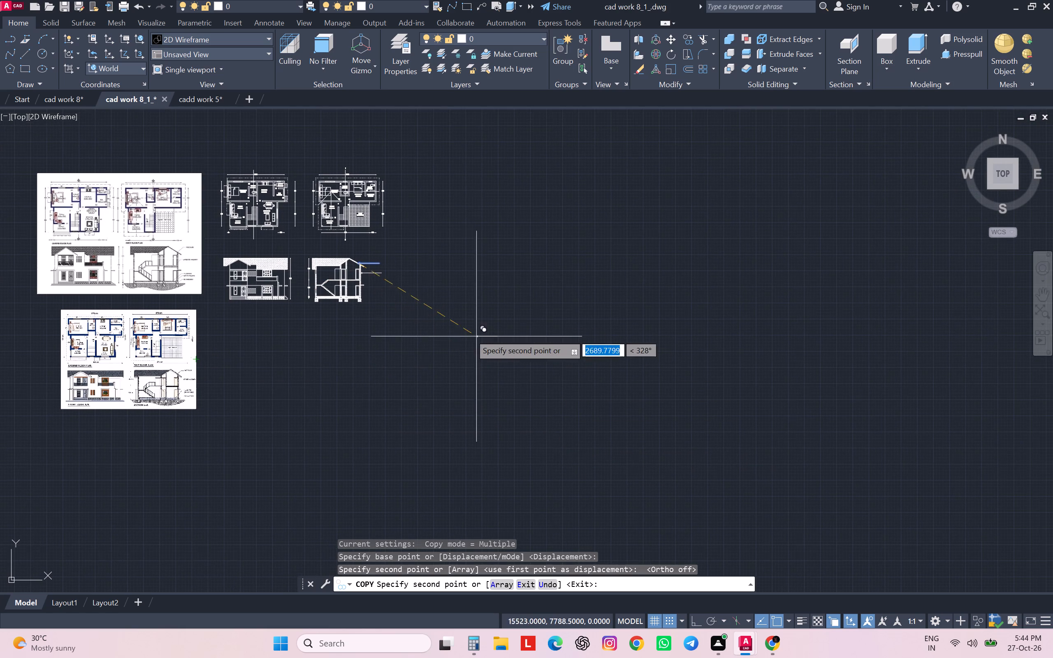
scroll(378, 308, "up", 3)
middle_click_drag(324, 271, 309, 315)
scroll(270, 313, "up", 3)
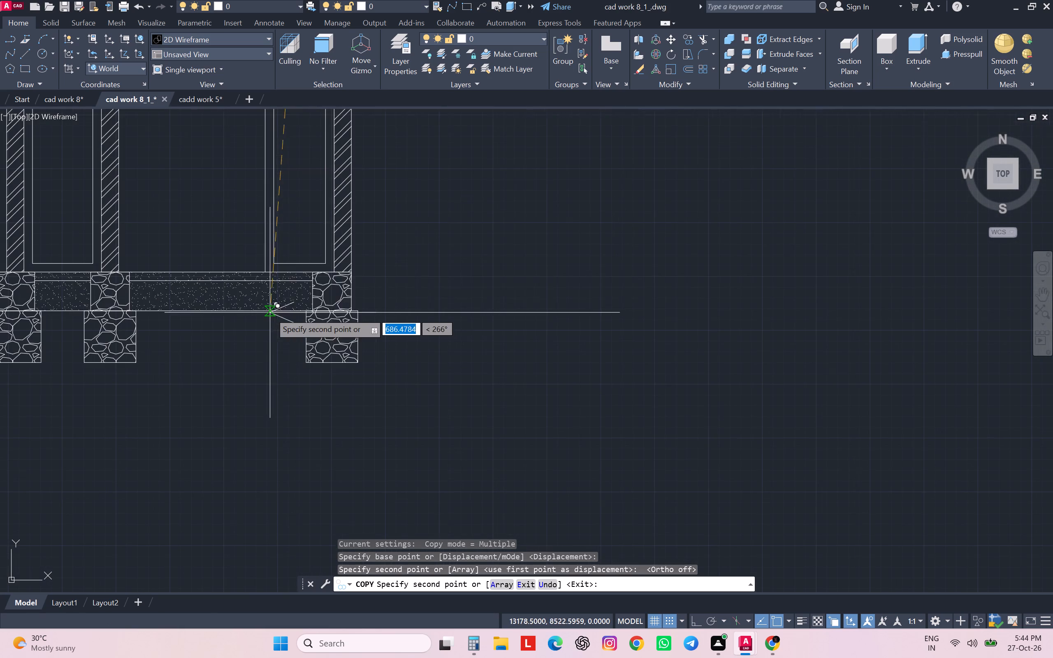
left_click(306, 271)
Place a further leader arrow copy with its tip on the outer face of the section's stone footing and finish copying.
scroll(391, 320, "down", 5)
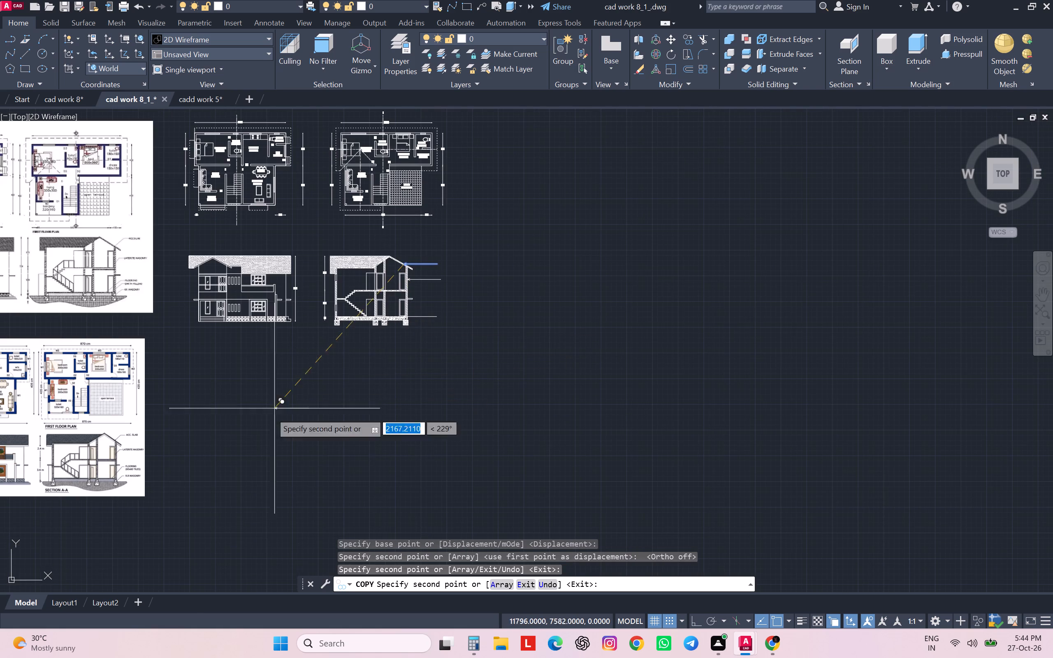
scroll(112, 478, "up", 2)
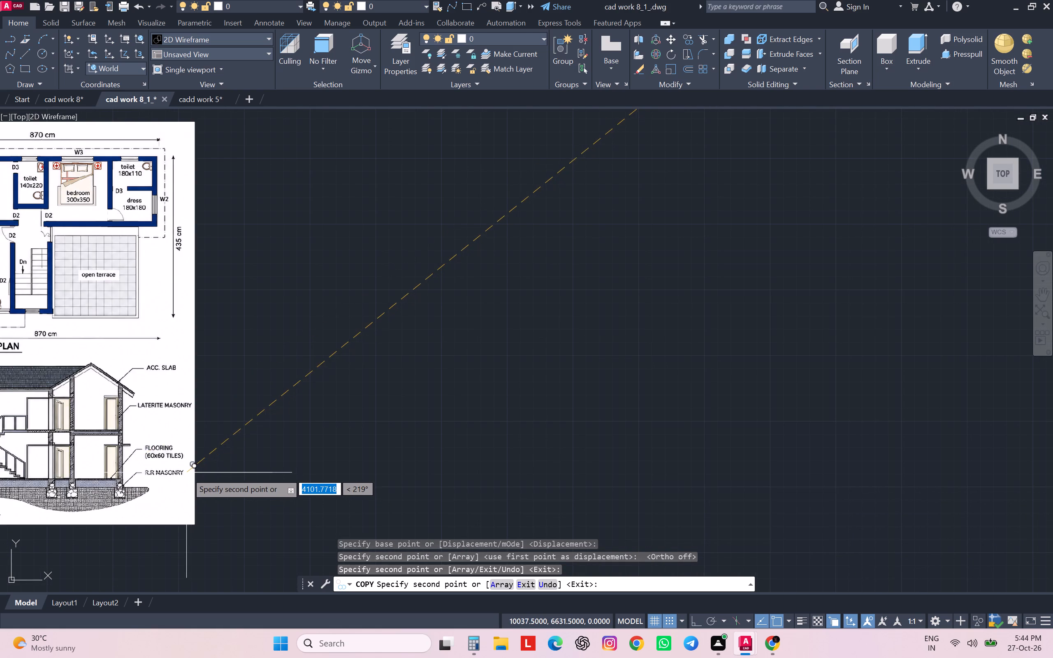
scroll(186, 472, "down", 3)
scroll(392, 380, "up", 4)
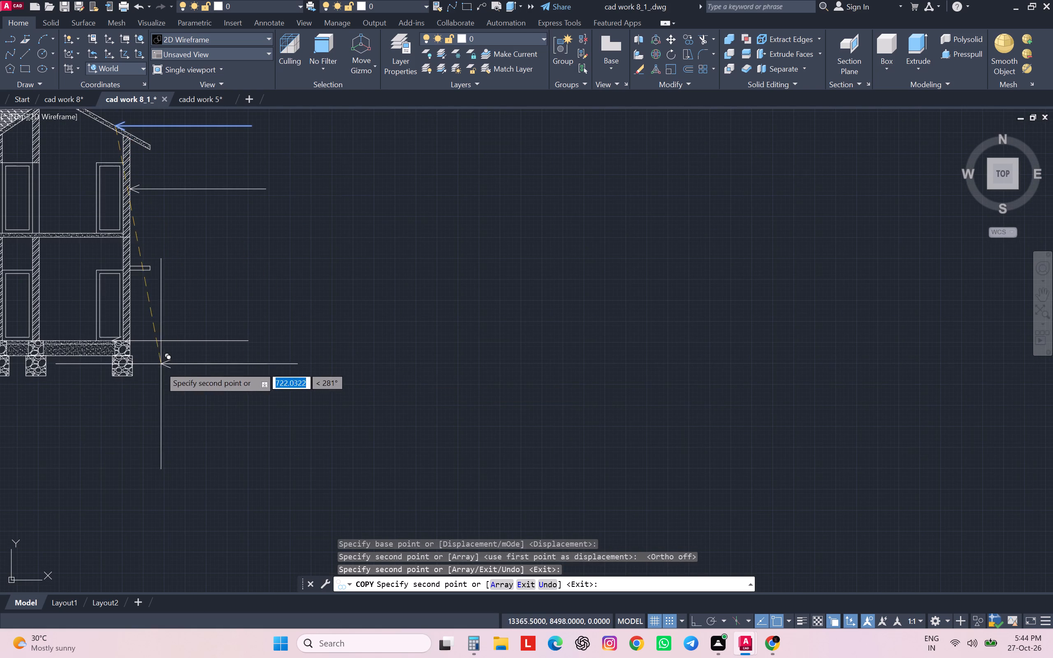
left_click(132, 367)
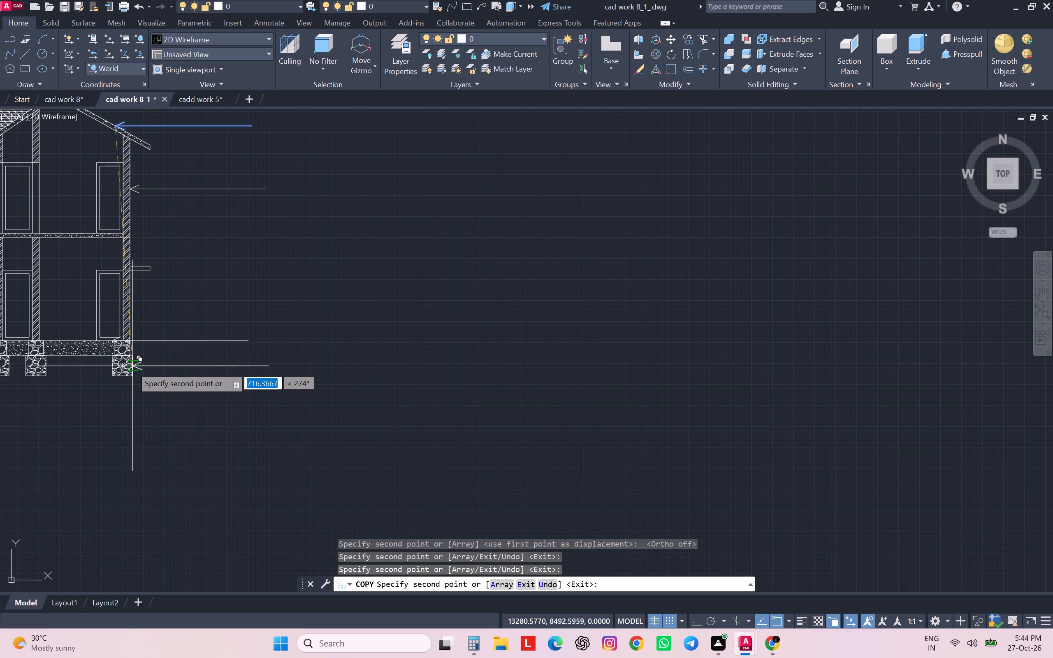
key("Escape")
key("Escape")
key("Escape")
key("Escape")
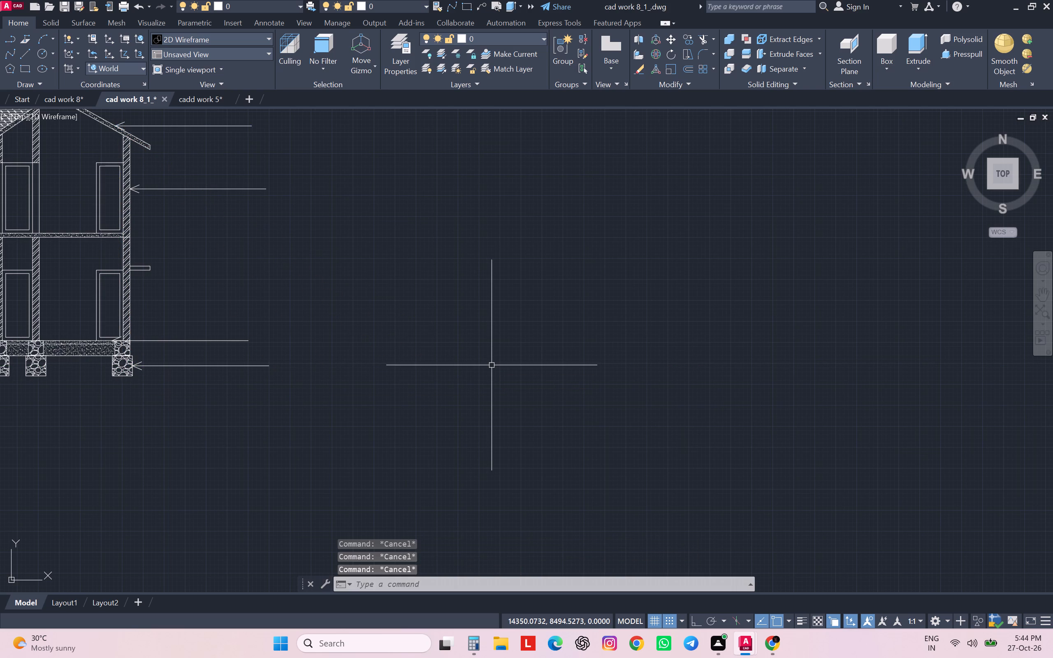
Draw a vertical guide line about 1145 units long crossing all four leaders near their outer ends.
key("l")
key("Return")
scroll(490, 365, "down", 1)
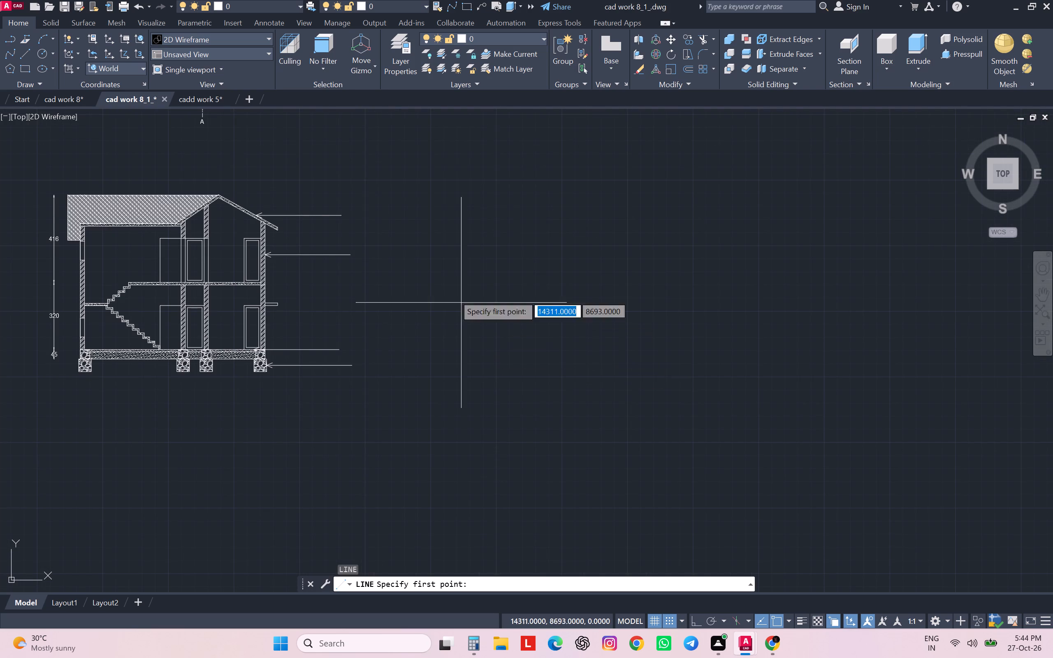
left_click_drag(318, 175, 317, 181)
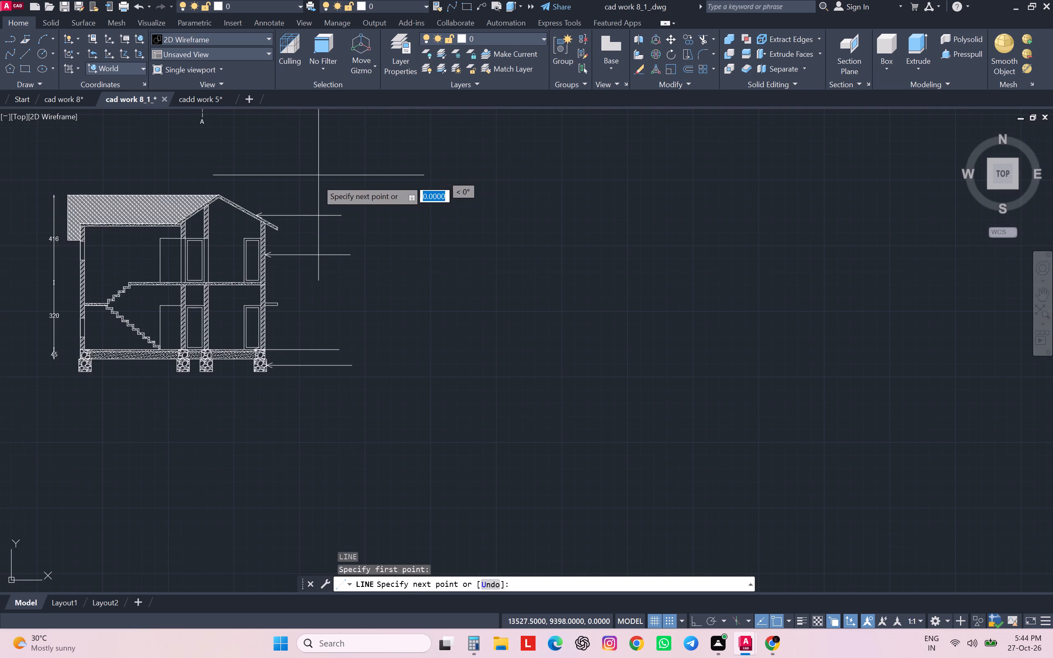
left_click_drag(317, 181, 317, 180)
key("F8")
left_click(312, 416)
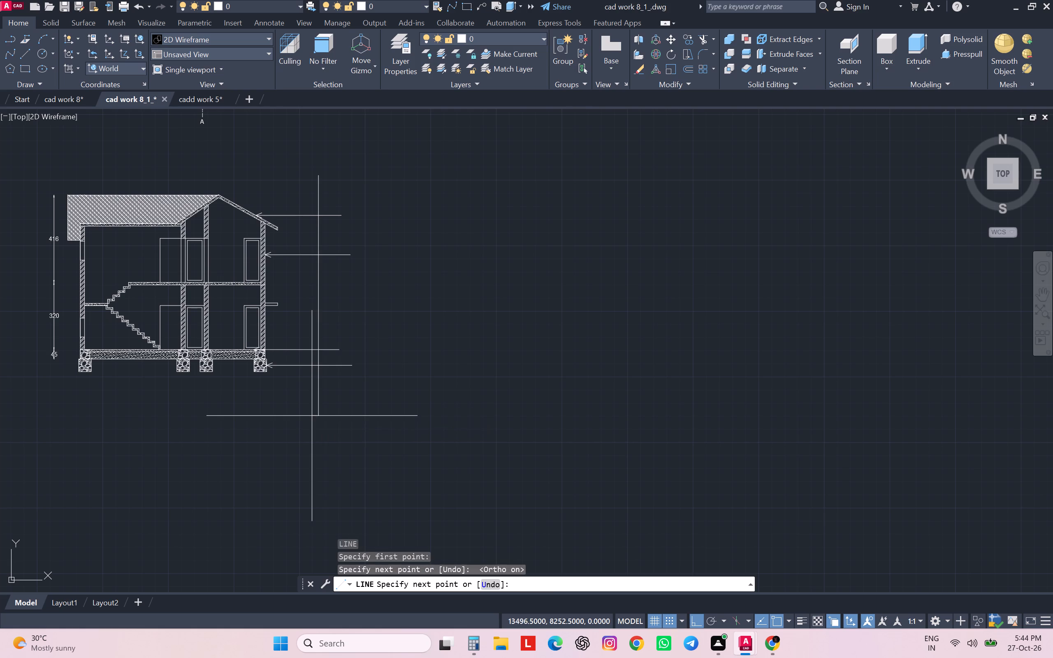
key("Escape")
key("Escape")
key("Escape")
key("Escape")
key("Escape")
key("Escape")
Trim the four leaders' outer ends back to the vertical guide line and delete the guide line.
type("TR")
key("space")
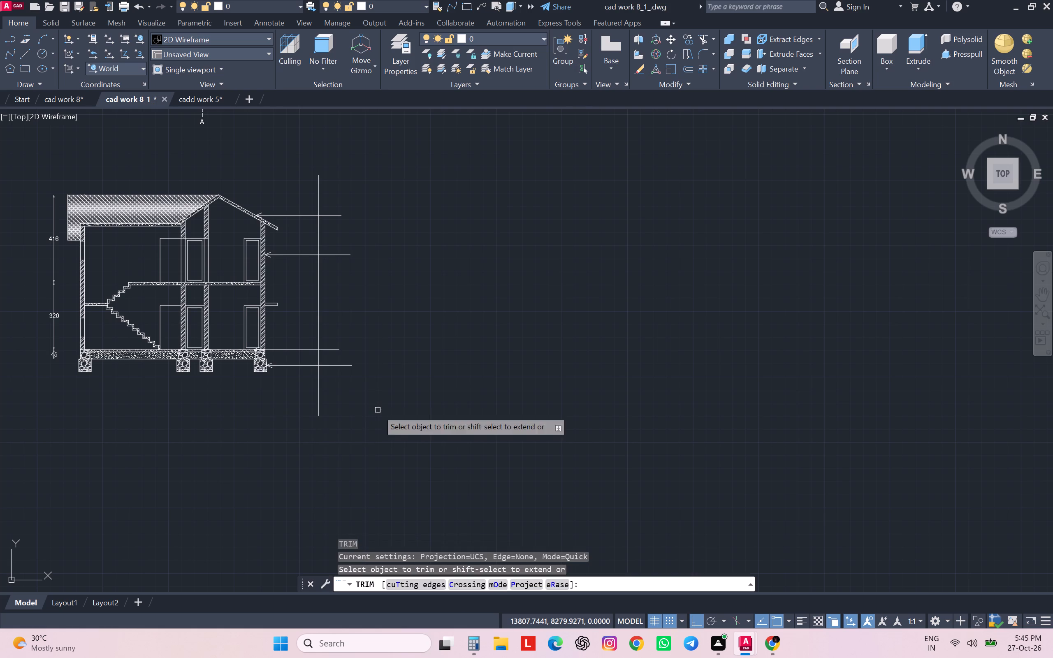
left_click(332, 202)
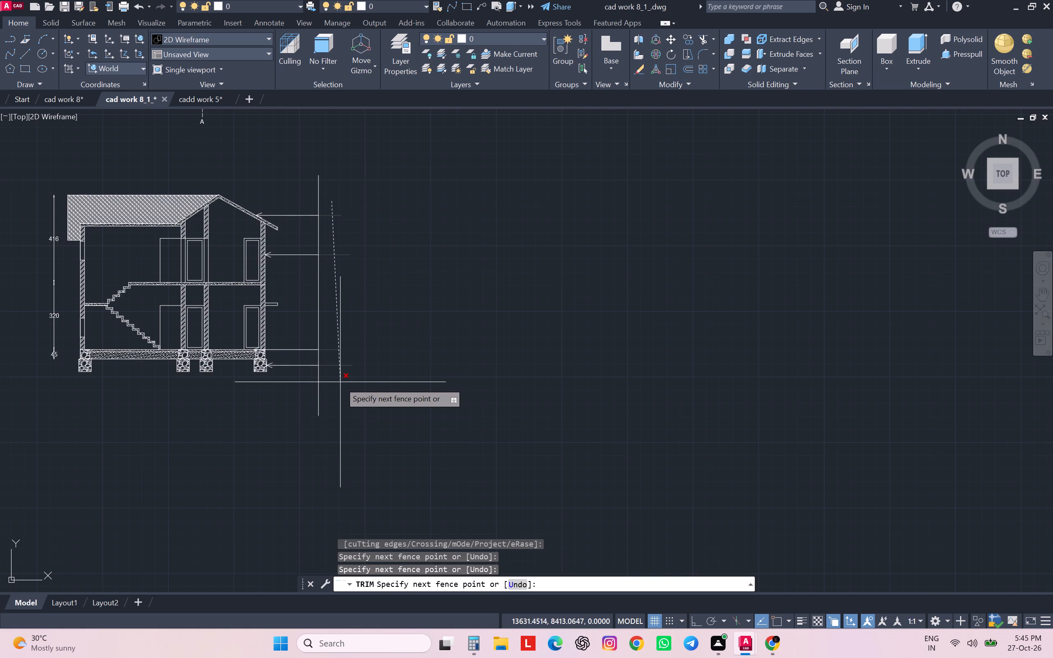
left_click(336, 382)
key("Escape")
left_click(320, 341)
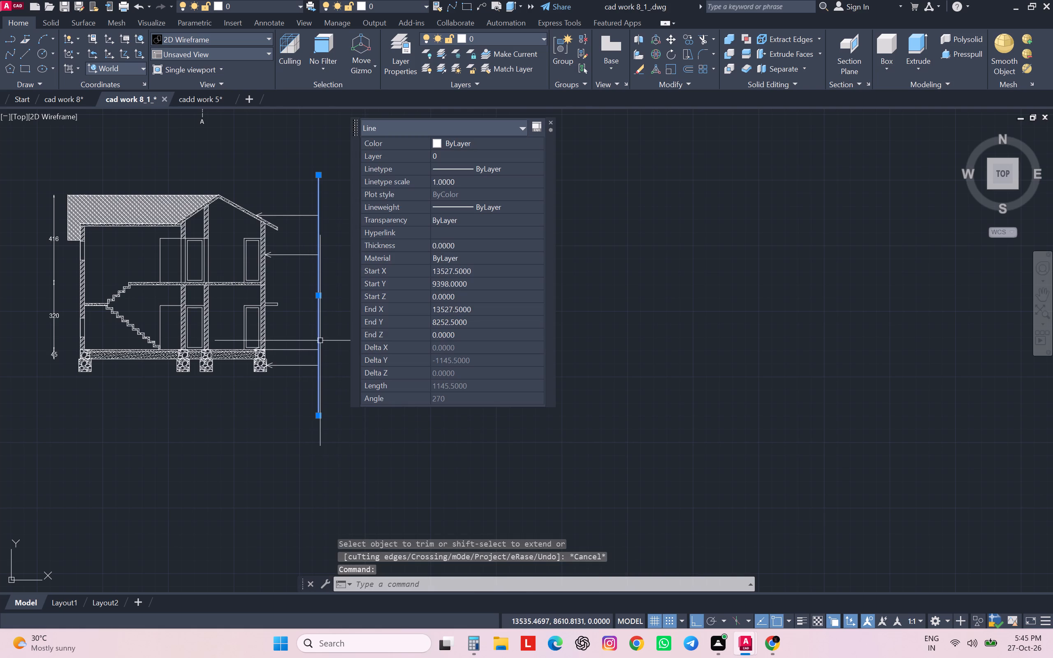
key("Delete")
Copy the first-floor plan's BALCONY 320X160 label to the outer ends of the roof slab and upper wall leaders.
scroll(326, 327, "down", 3)
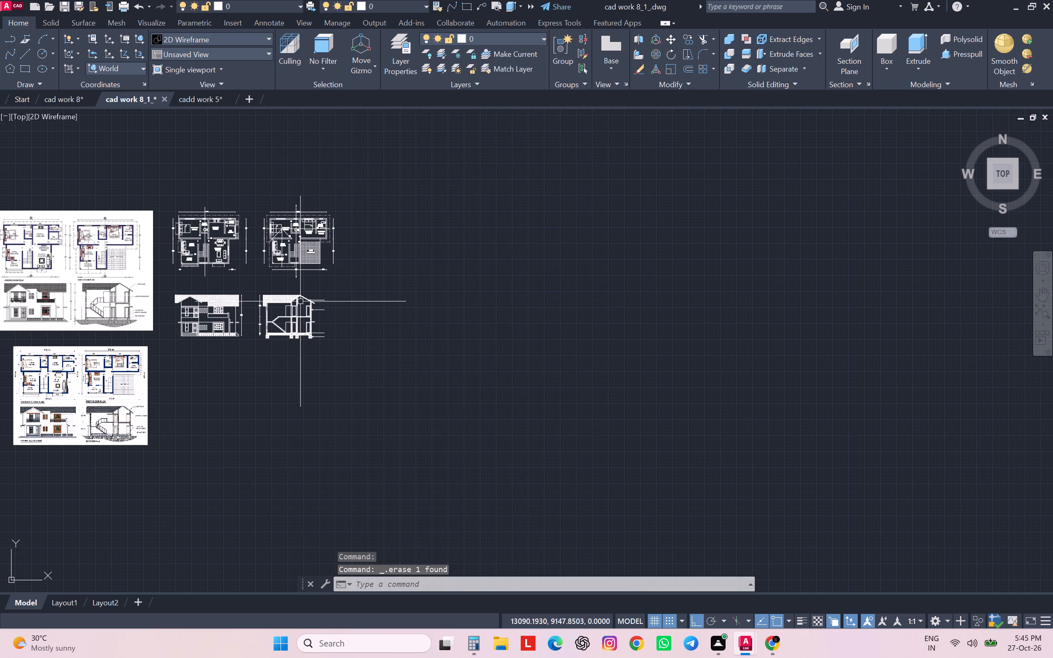
scroll(301, 248, "up", 3)
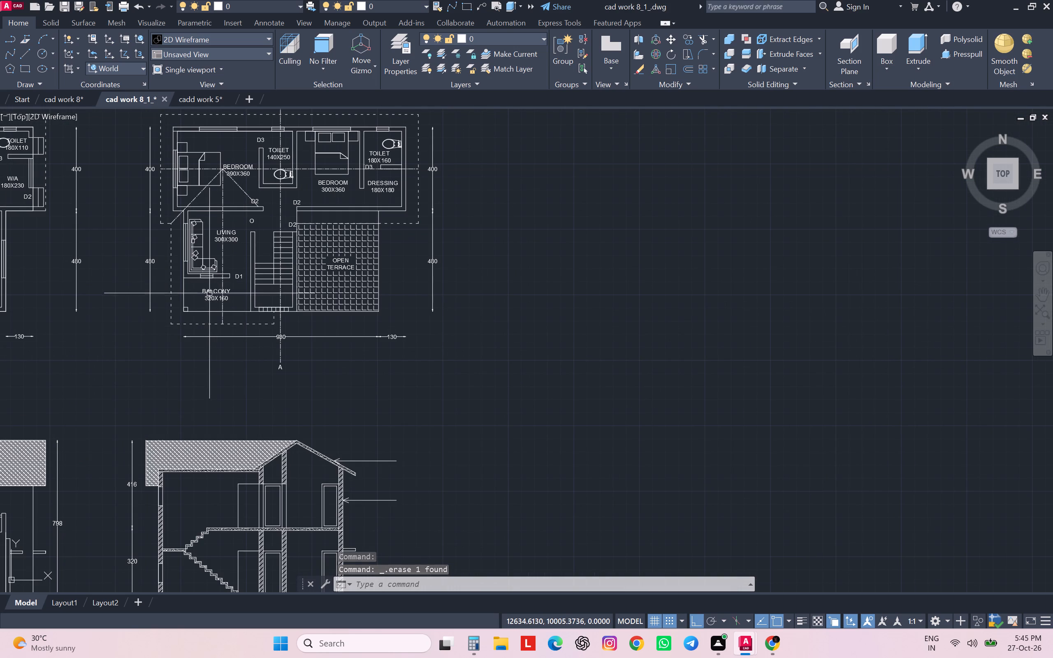
double_click(210, 292)
key("Escape")
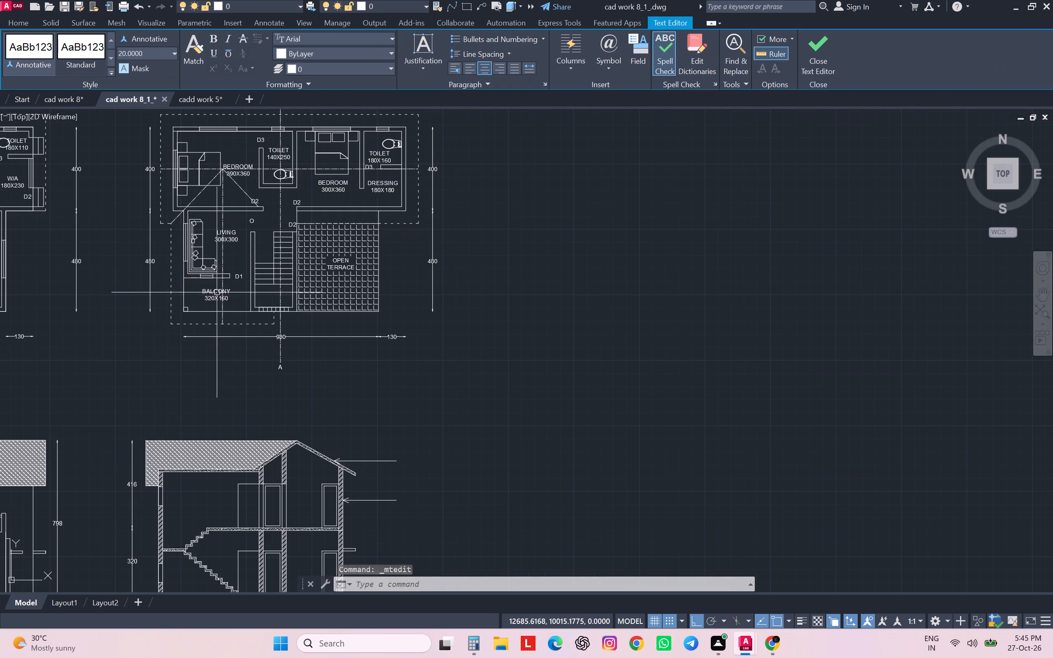
left_click(214, 291)
type("CO")
key("Return")
left_click(214, 291)
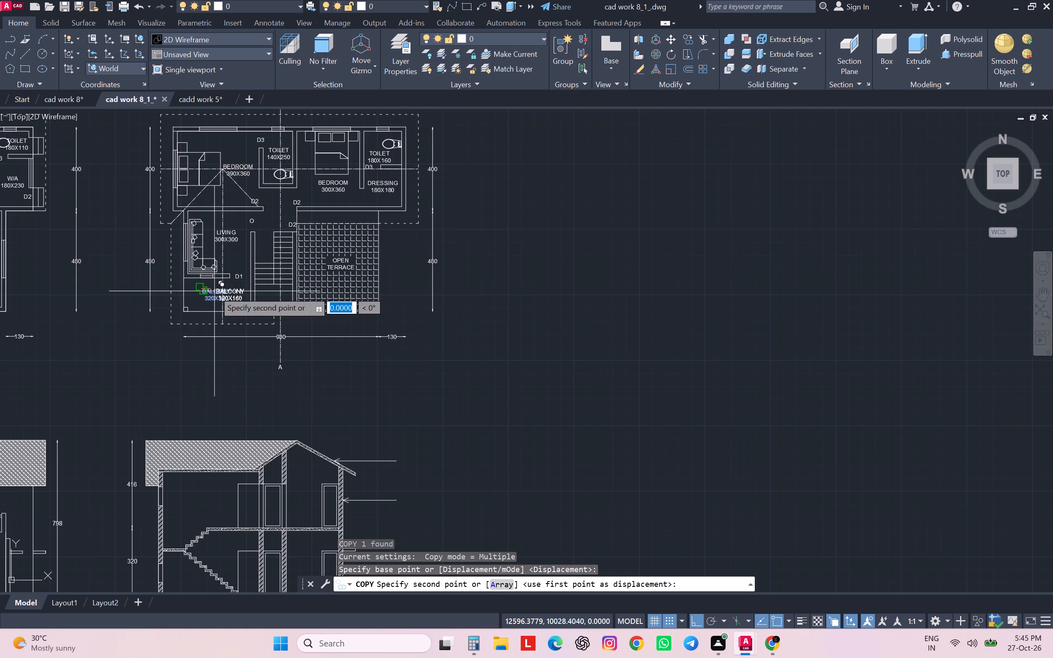
scroll(404, 456, "down", 1)
scroll(408, 468, "up", 1)
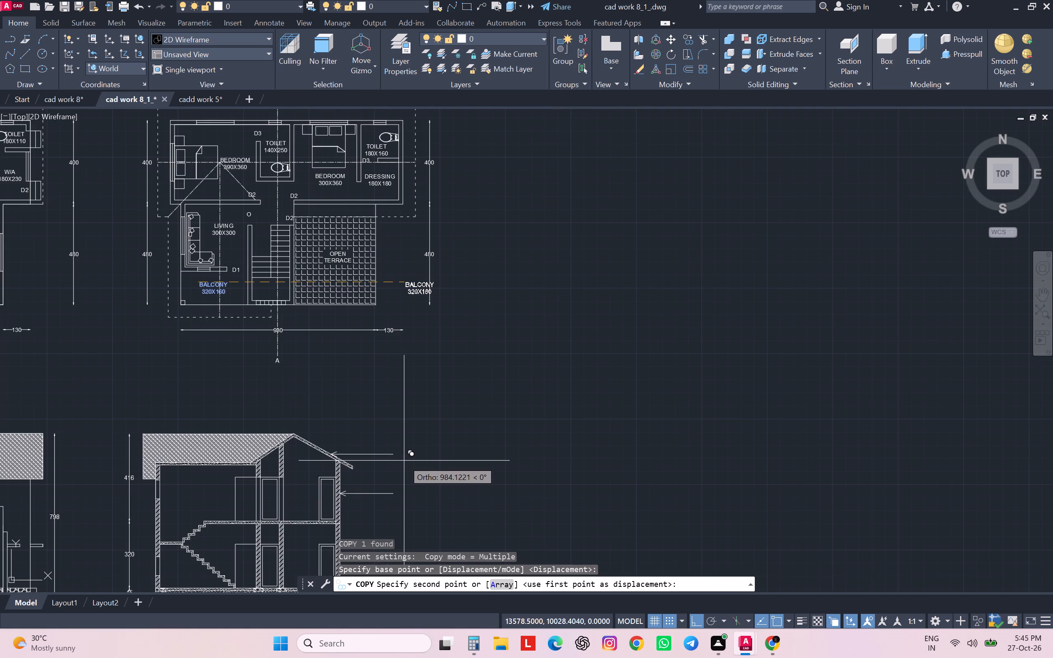
key("F8")
scroll(406, 458, "up", 4)
scroll(371, 435, "down", 1)
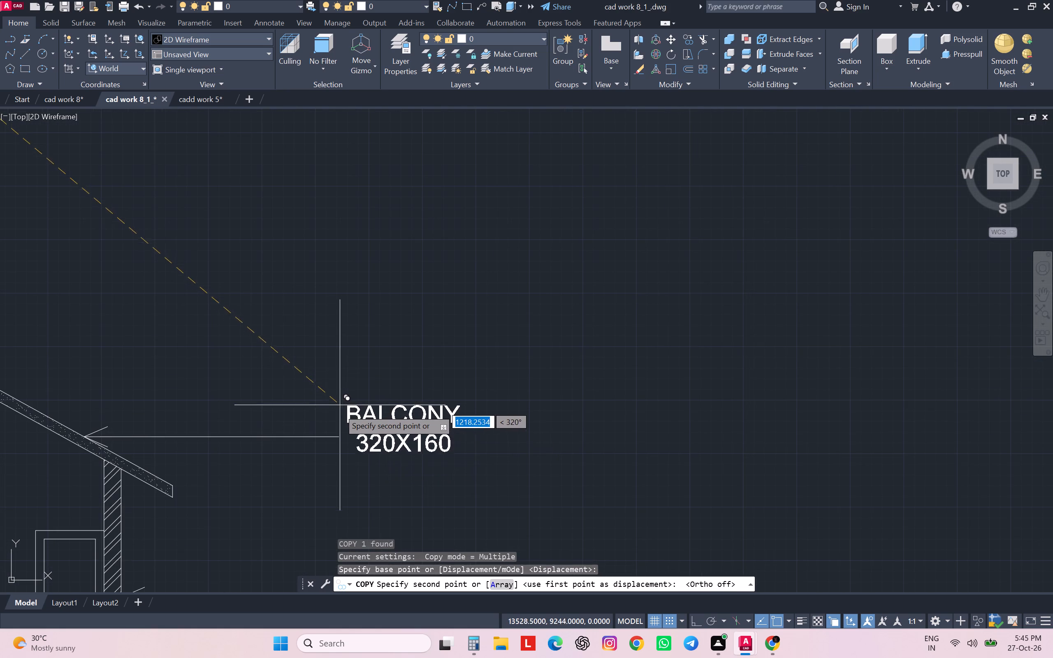
left_click(341, 425)
scroll(348, 411, "down", 1)
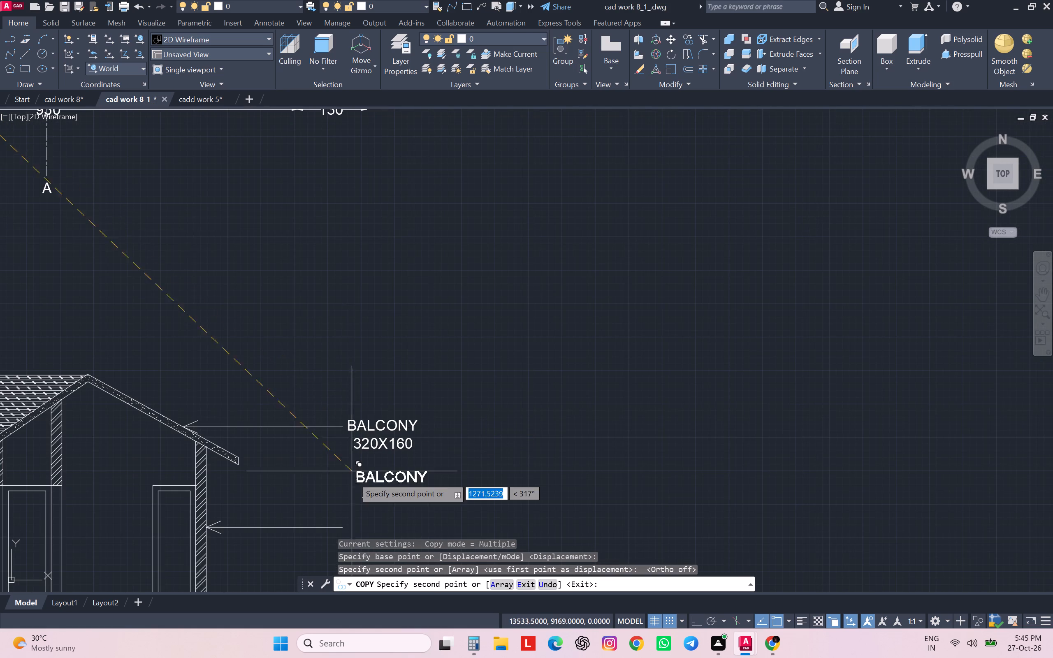
left_click(346, 519)
Place two more copies of the BALCONY 320X160 label at the outer ends of the flooring and footing leaders.
scroll(362, 465, "down", 1)
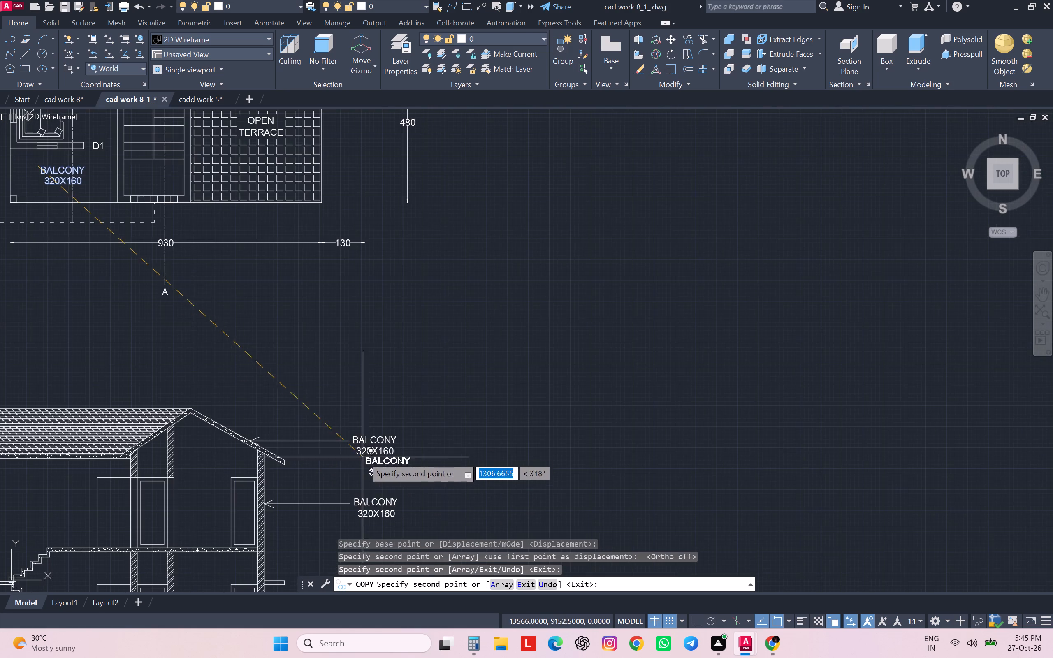
middle_click_drag(401, 509, 430, 331)
scroll(401, 505, "down", 1)
scroll(430, 332, "up", 1)
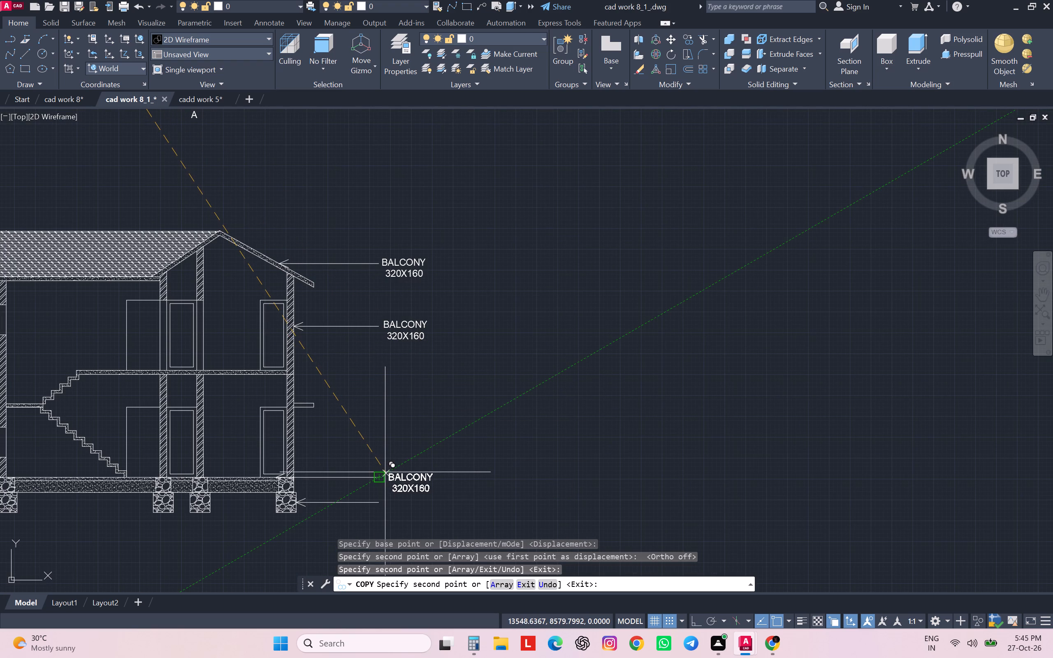
left_click(385, 472)
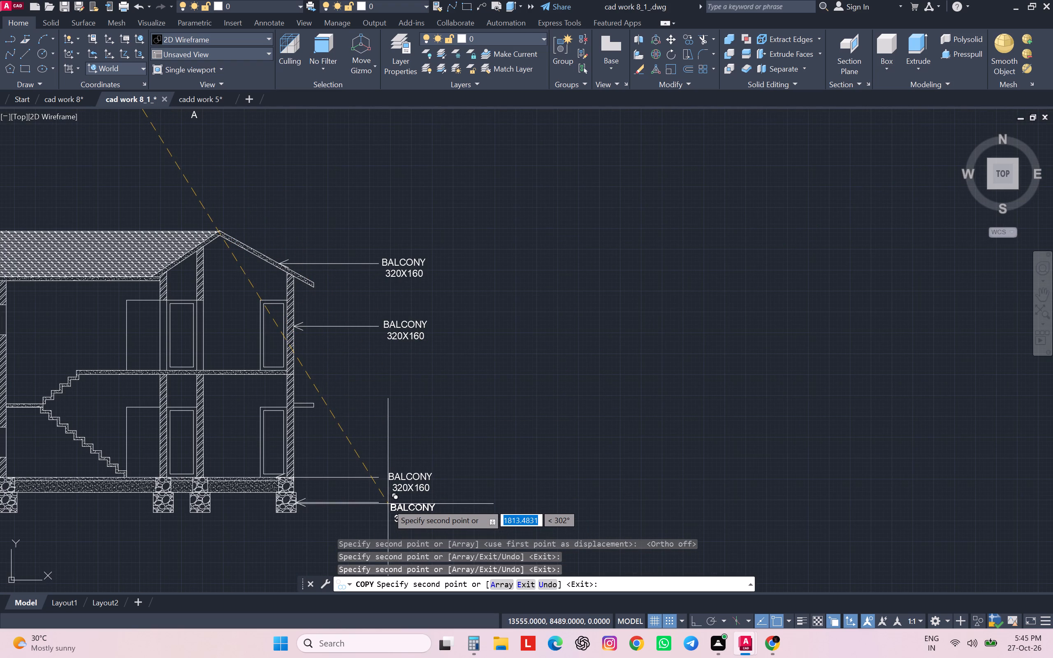
left_click(387, 501)
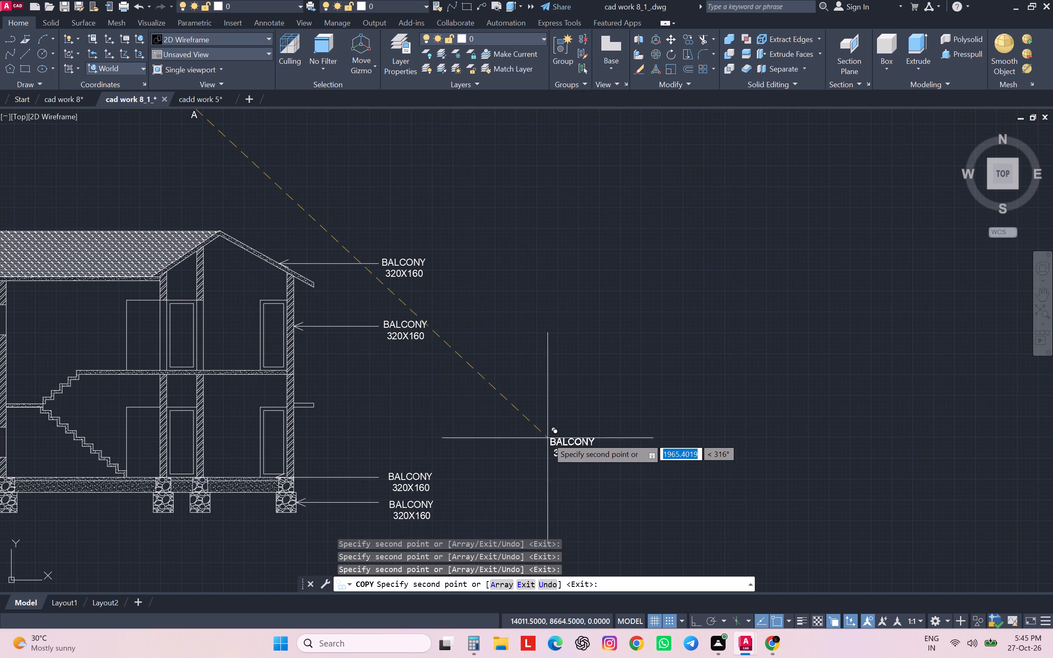
Replace the roof slab leader's BALCONY 320X160 text with PCC SLAB, following the reference section.
key("Escape")
key("Escape")
key("Escape")
key("Escape")
key("Escape")
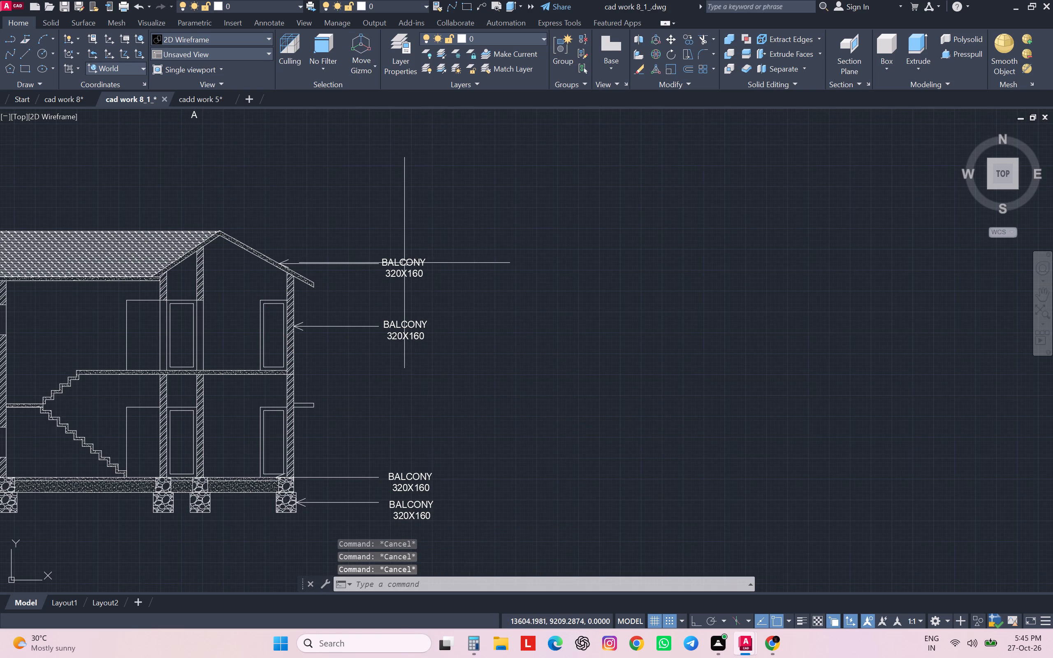
double_click(404, 263)
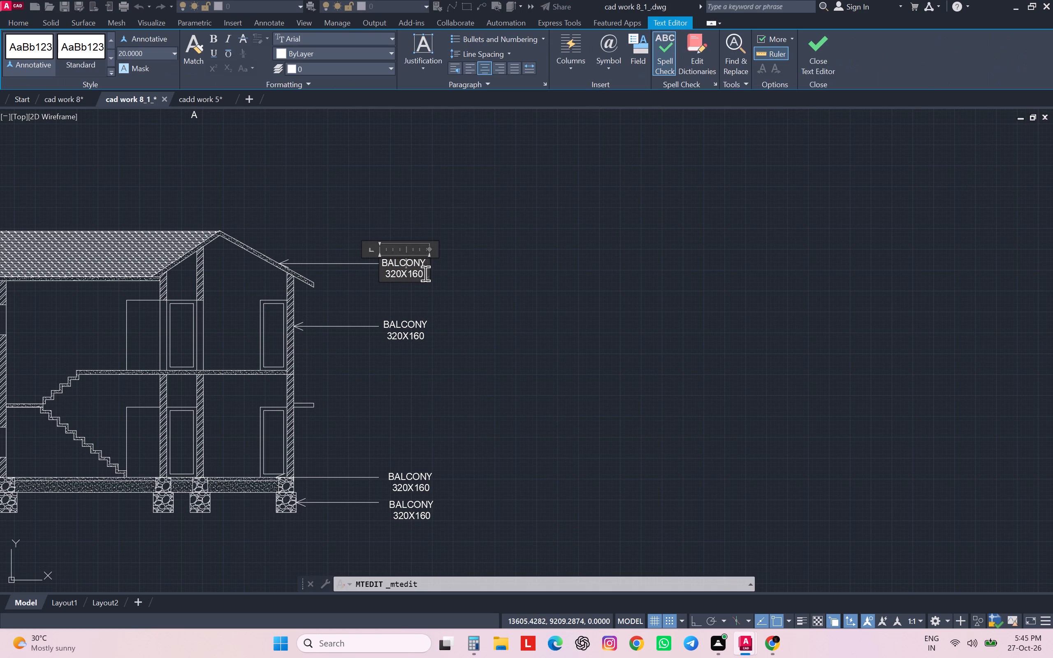
left_click_drag(422, 273, 389, 246)
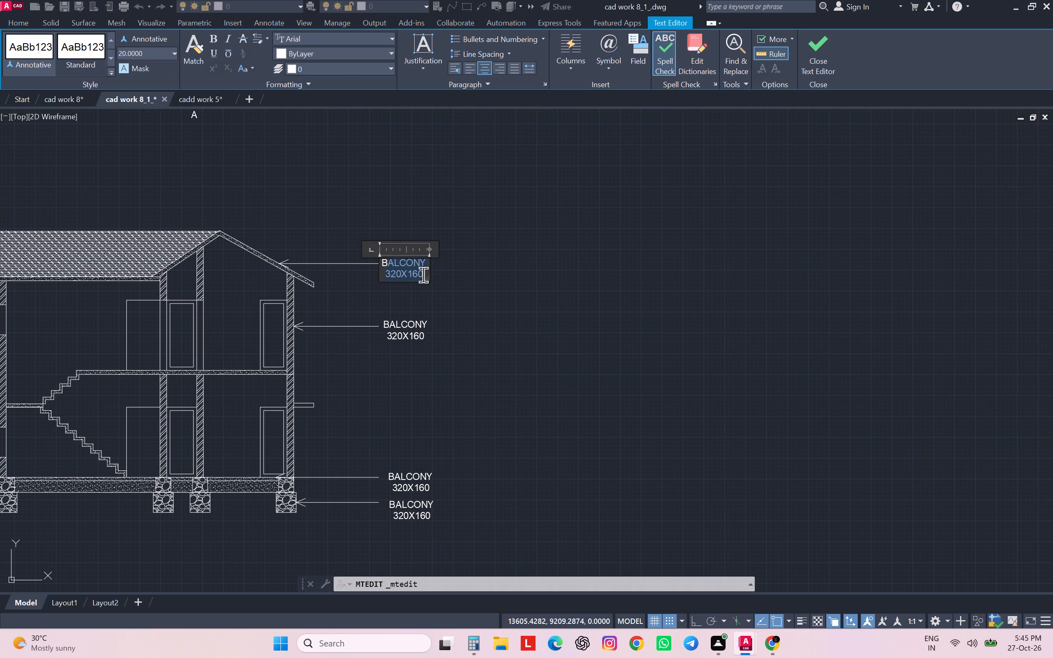
key("BackSpace")
key("BackSpace")
scroll(422, 276, "down", 3)
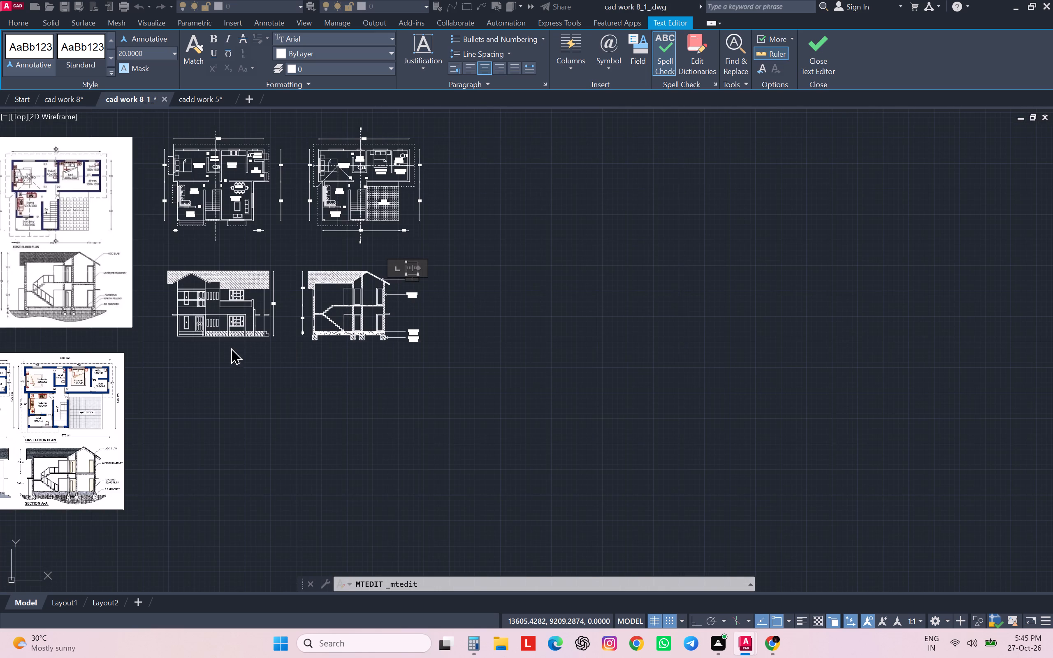
scroll(113, 396, "up", 4)
scroll(158, 348, "down", 4)
scroll(128, 446, "up", 1)
scroll(128, 446, "down", 1)
scroll(128, 446, "up", 3)
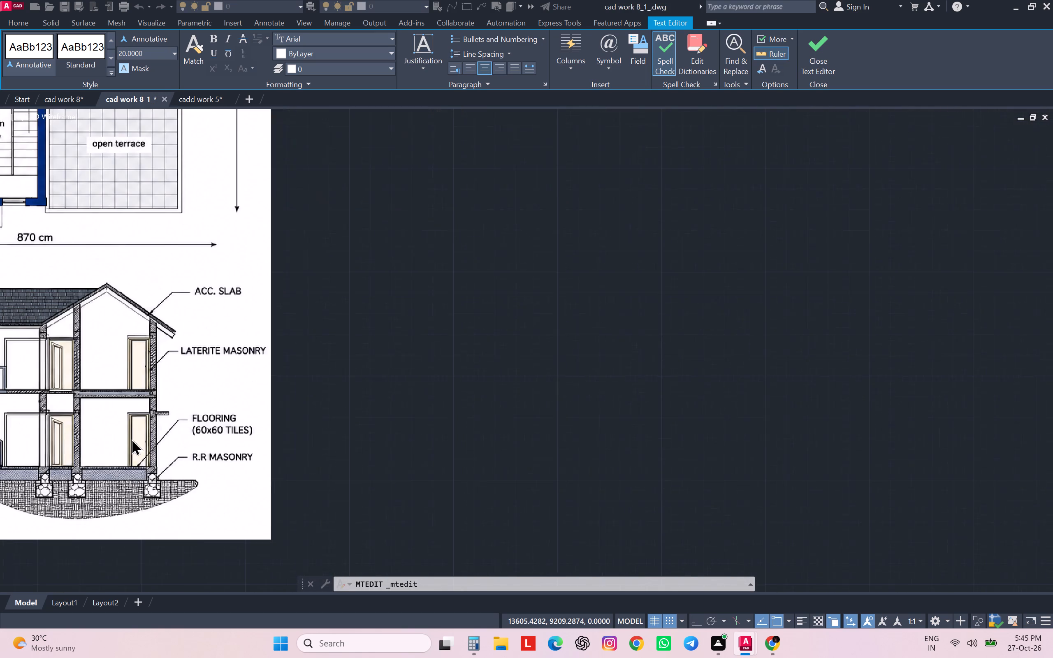
scroll(204, 374, "down", 4)
scroll(399, 246, "up", 2)
scroll(399, 246, "down", 1)
scroll(399, 246, "up", 3)
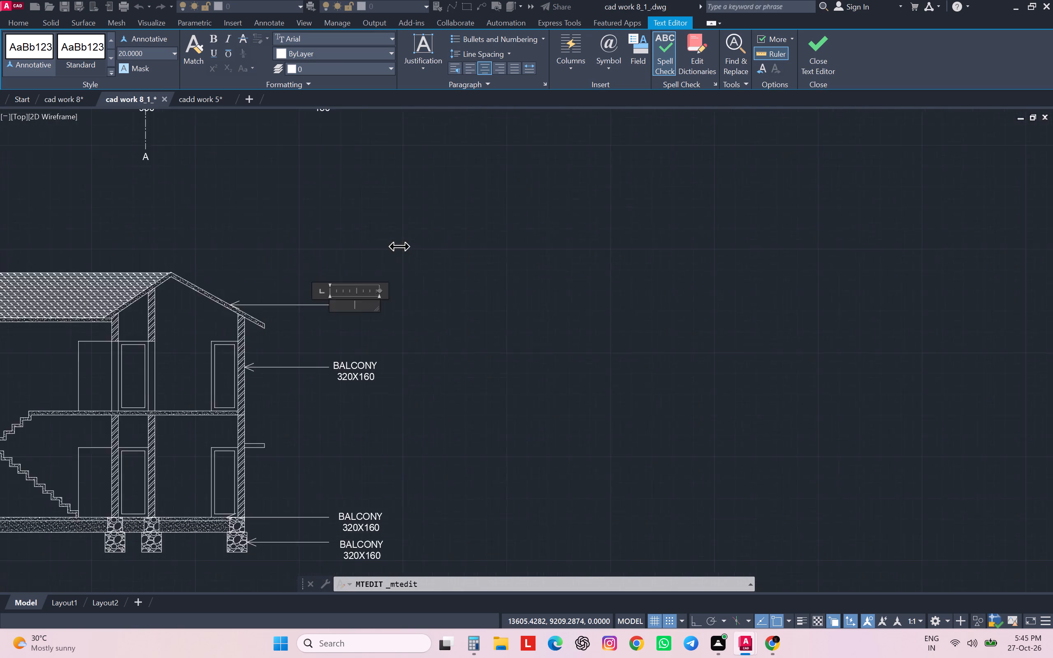
scroll(399, 246, "down", 1)
type("PCC SLA")
key("b")
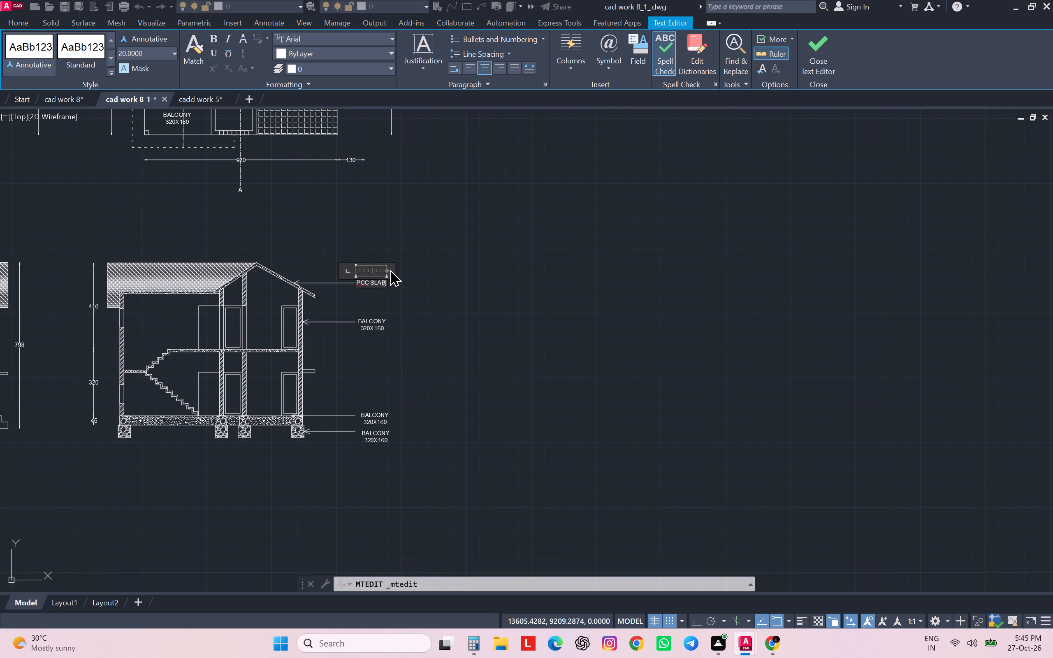
left_click(399, 321)
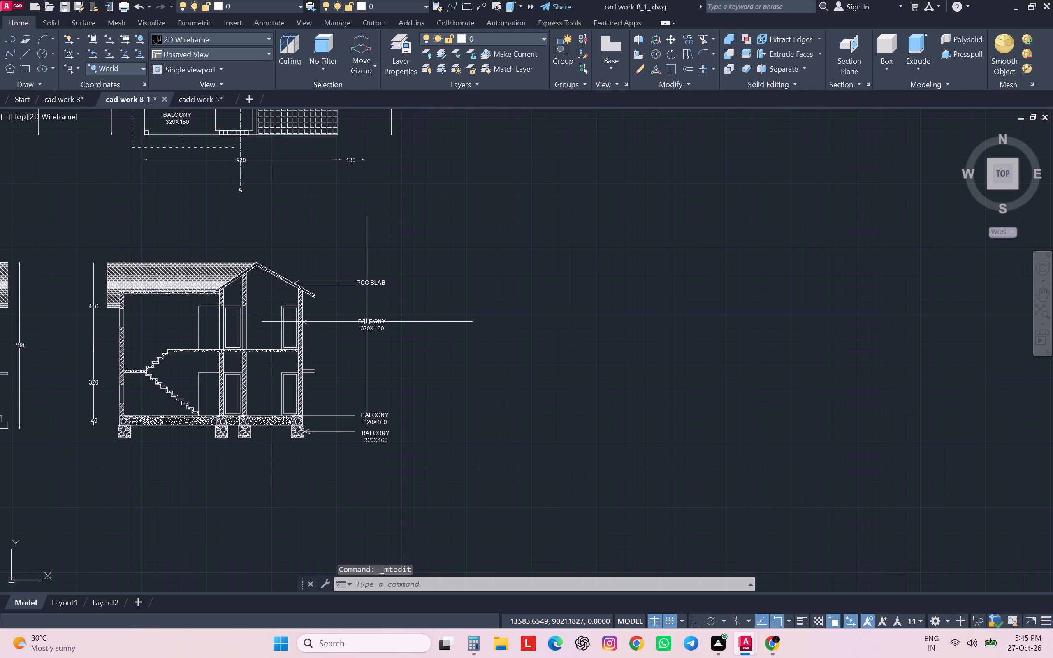
Change the upper wall leader's label to LATERITE MASONRY and widen its text frame to fit one line.
double_click(368, 322)
left_click_drag(383, 327, 355, 327)
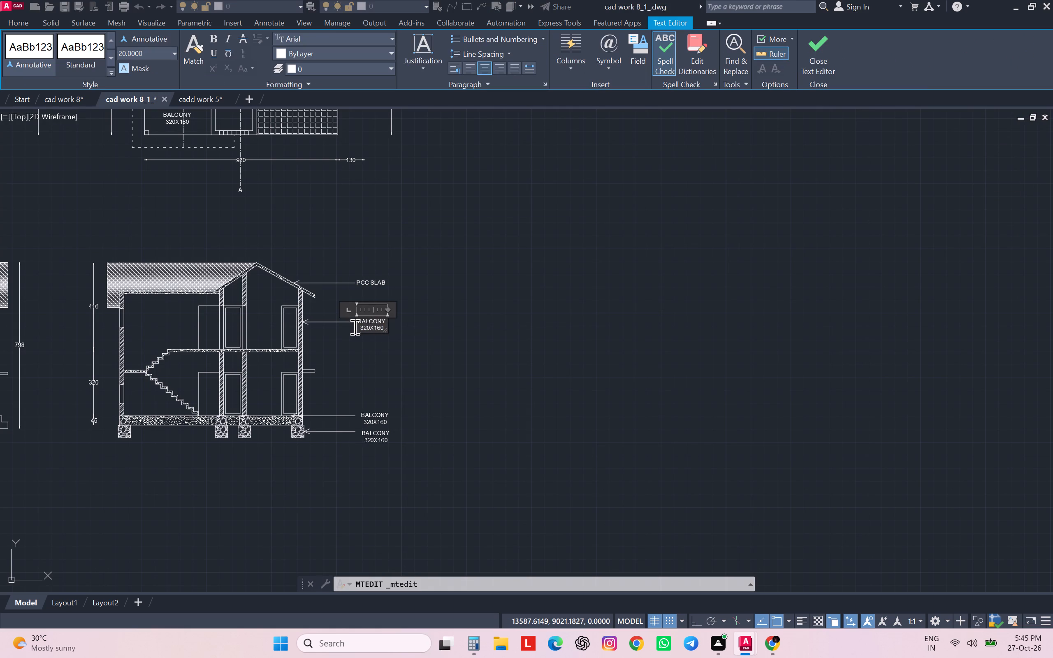
left_click_drag(355, 327, 353, 320)
type("LATERITEBM")
key("BackSpace")
key("BackSpace")
key("space")
type("MASONRY")
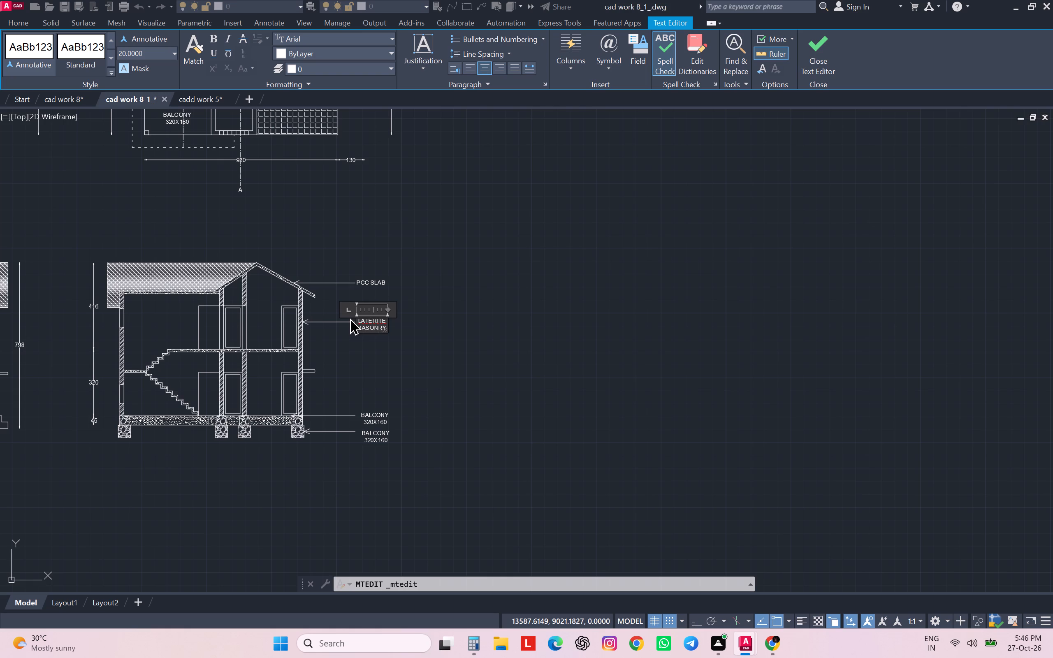
left_click_drag(387, 310, 396, 310)
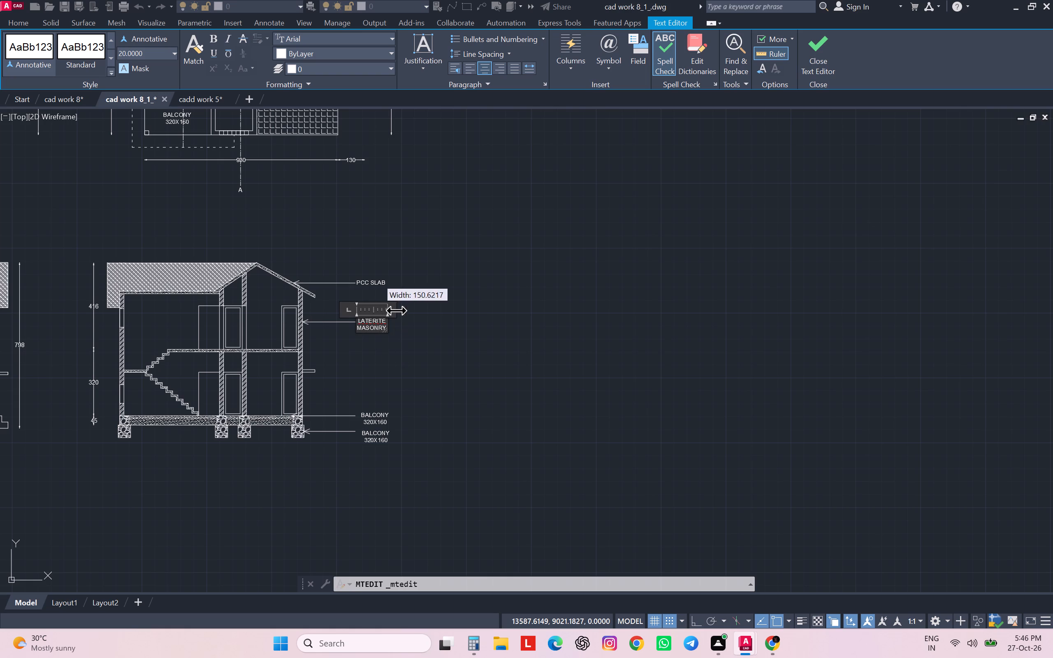
left_click_drag(396, 310, 421, 310)
left_click(403, 344)
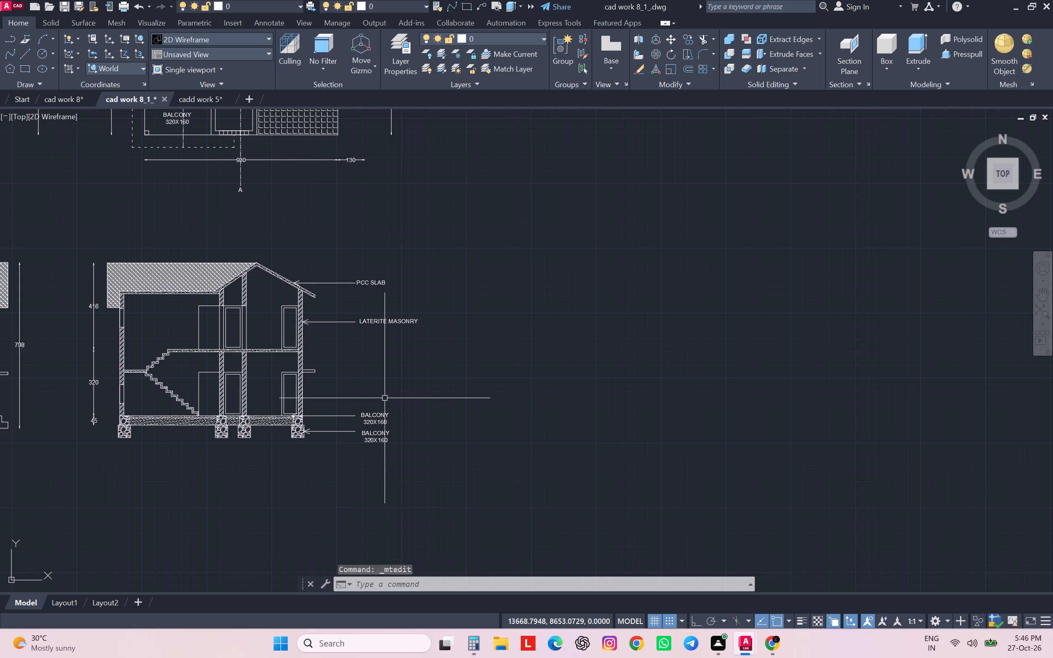
Examine the flooring and footing leaders and labels in the reference sections against the drawn section.
scroll(385, 398, "down", 4)
scroll(307, 415, "up", 1)
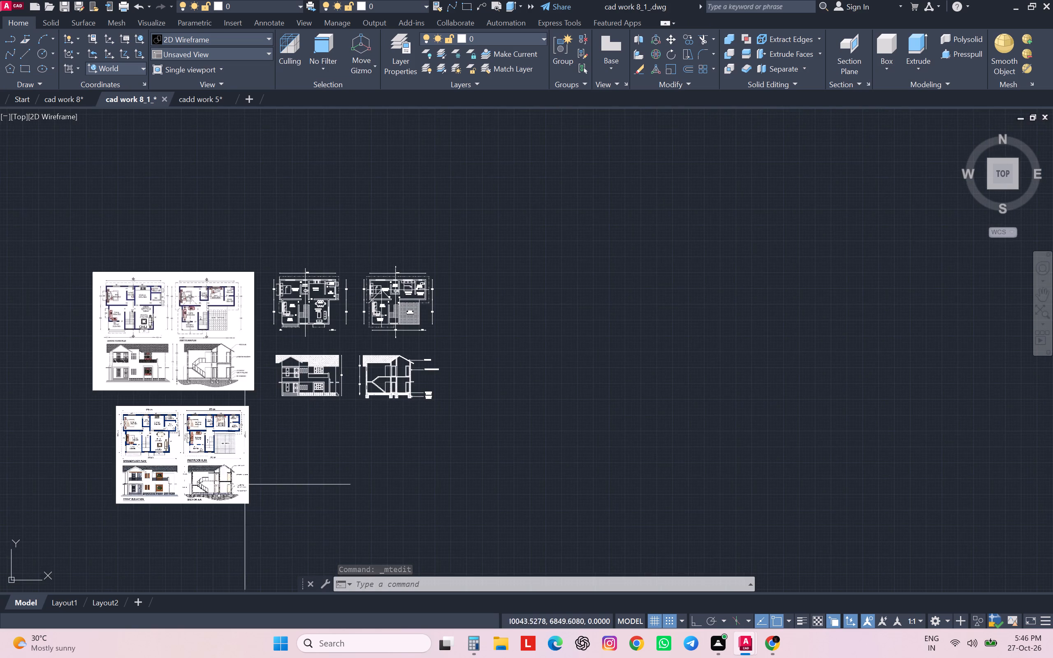
scroll(243, 488, "up", 1)
scroll(243, 488, "down", 1)
scroll(243, 488, "up", 1)
scroll(243, 488, "down", 2)
scroll(243, 488, "up", 6)
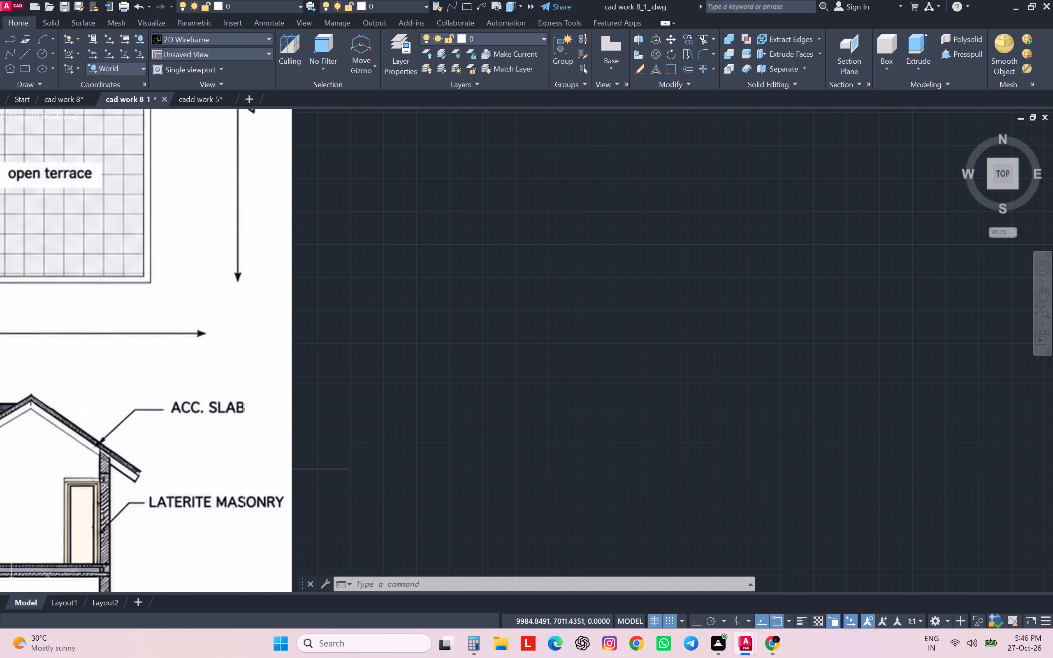
scroll(240, 436, "down", 3)
middle_click_drag(717, 286, 594, 348)
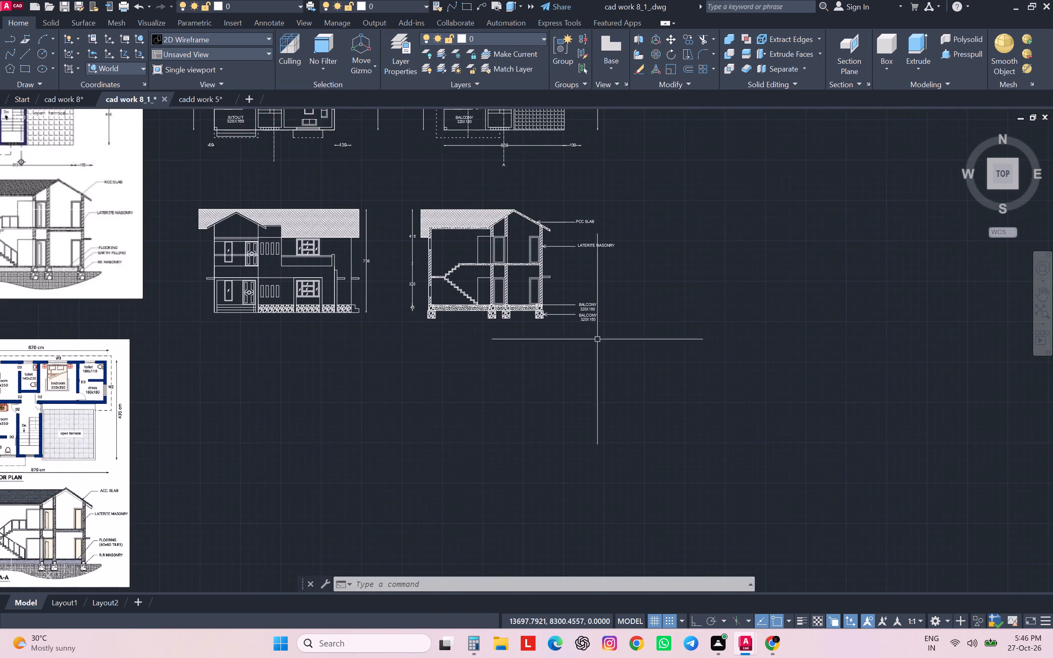
scroll(601, 271, "up", 3)
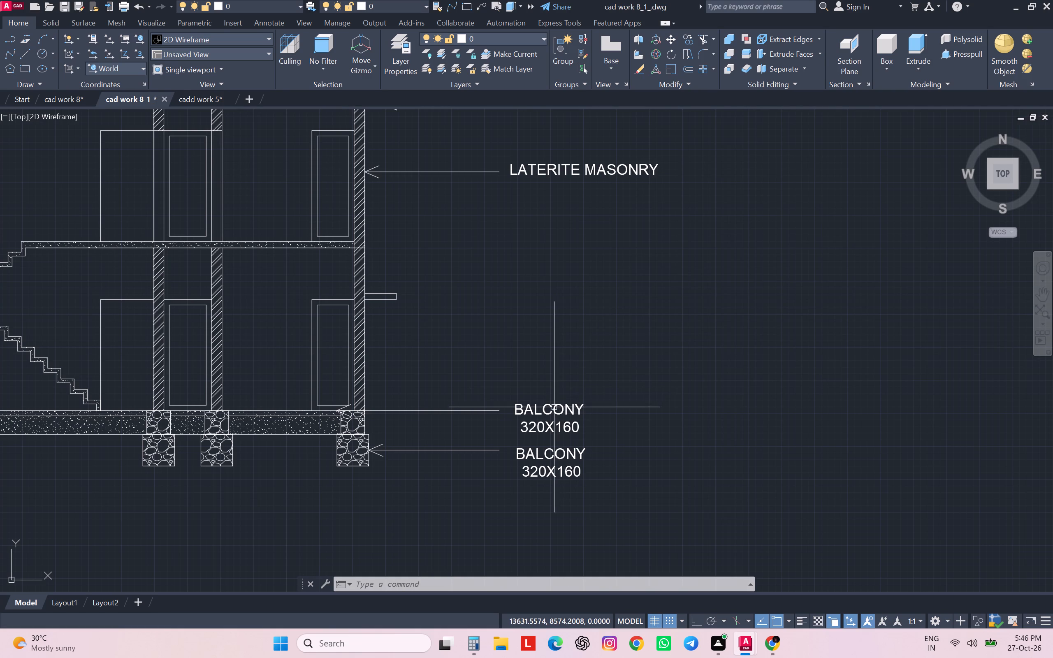
scroll(559, 400, "down", 3)
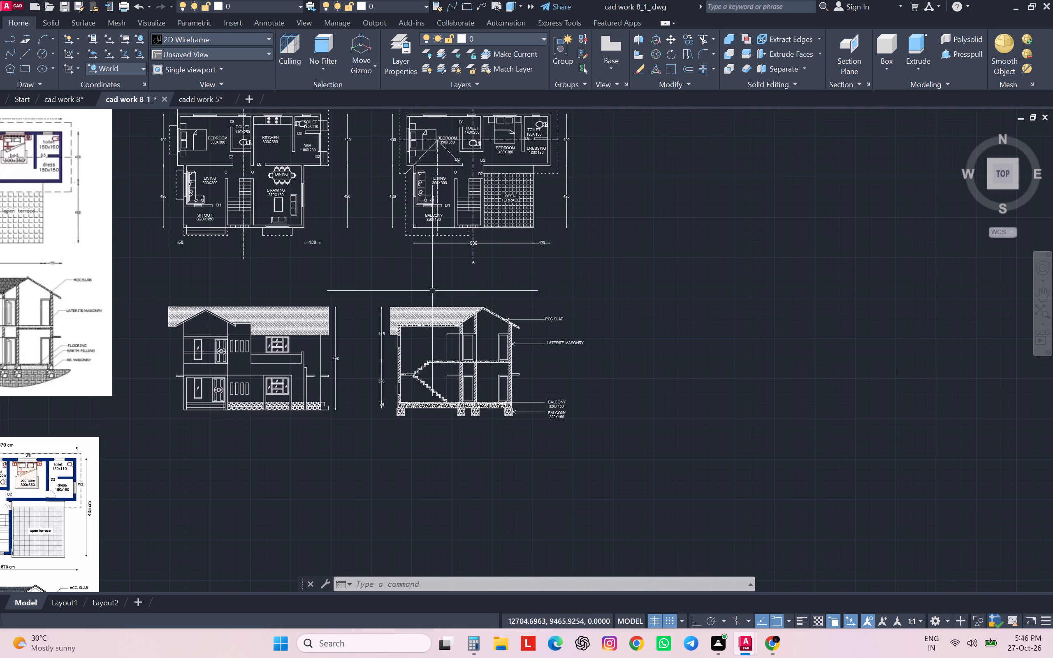
middle_click_drag(105, 524, 194, 474)
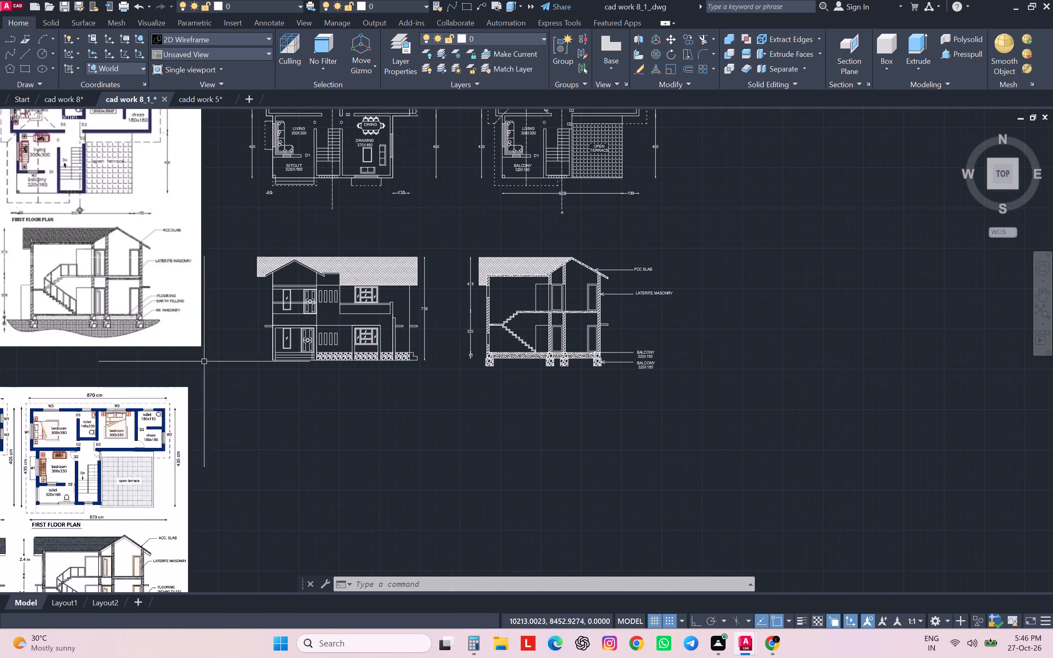
scroll(190, 314, "up", 3)
scroll(192, 309, "down", 1)
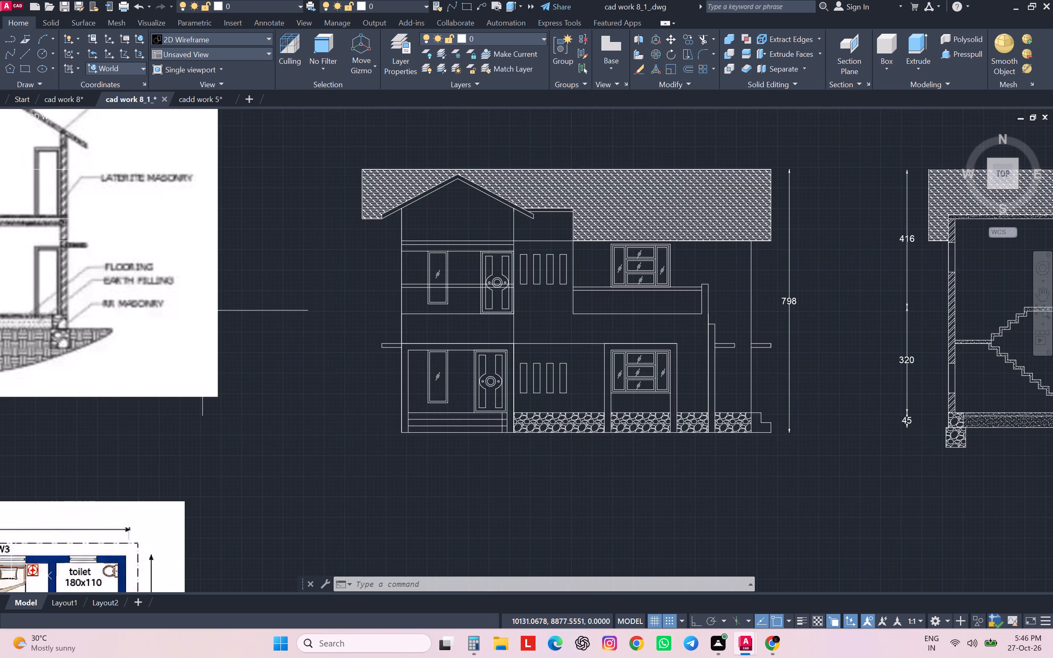
scroll(201, 312, "down", 2)
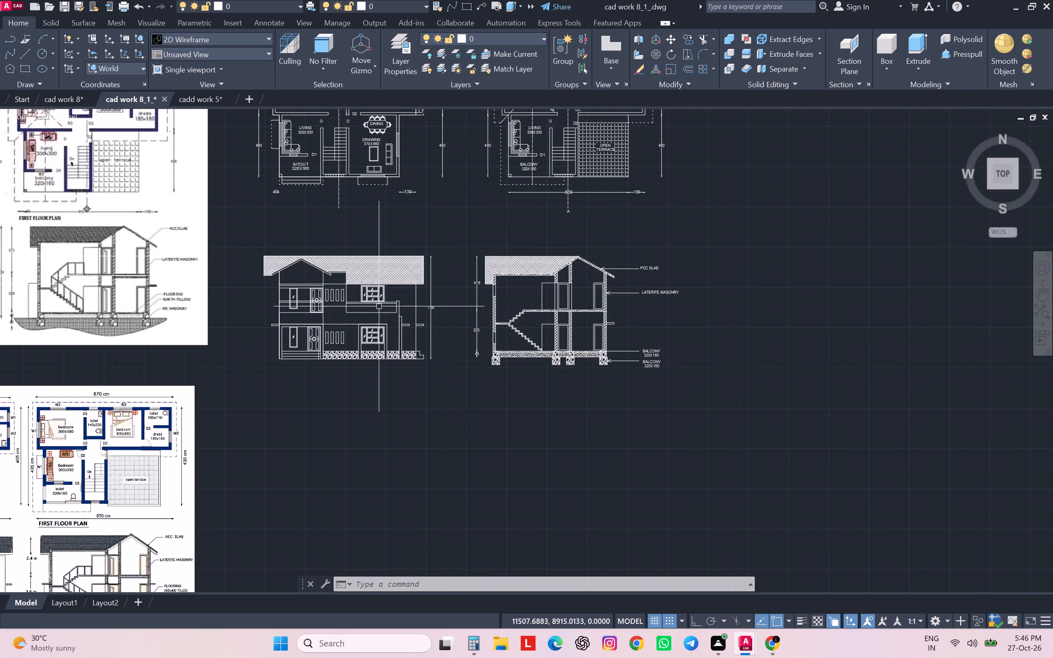
scroll(624, 346, "up", 5)
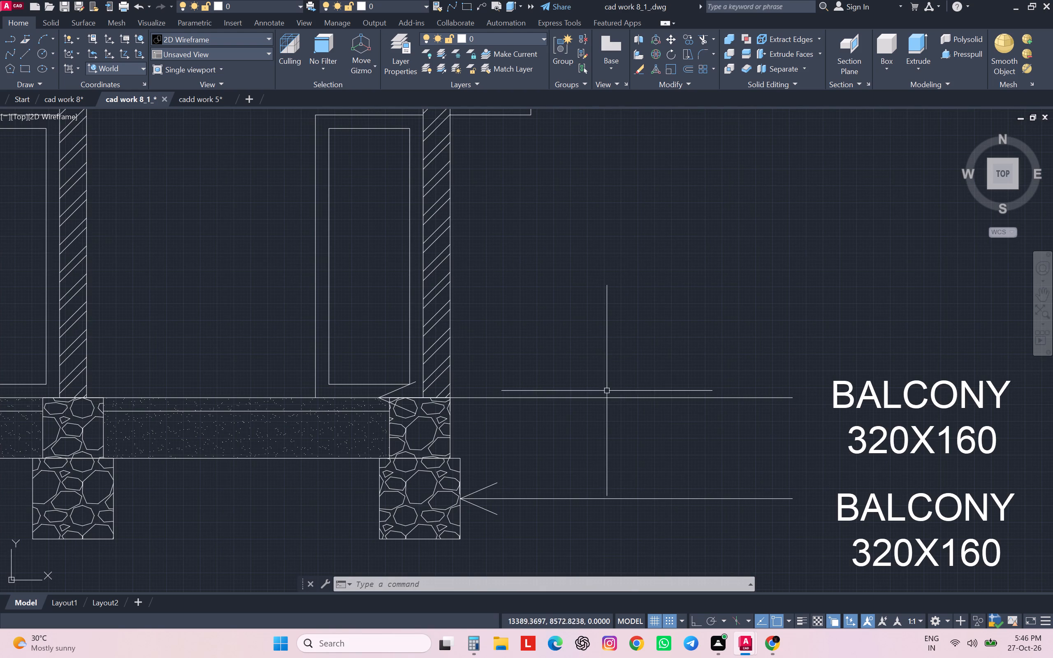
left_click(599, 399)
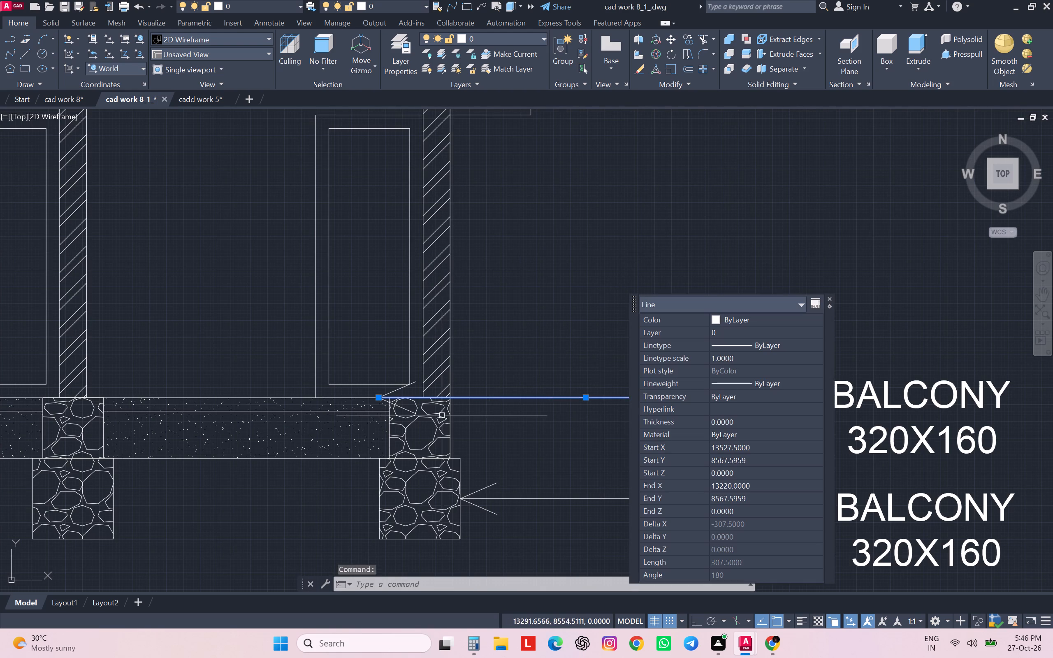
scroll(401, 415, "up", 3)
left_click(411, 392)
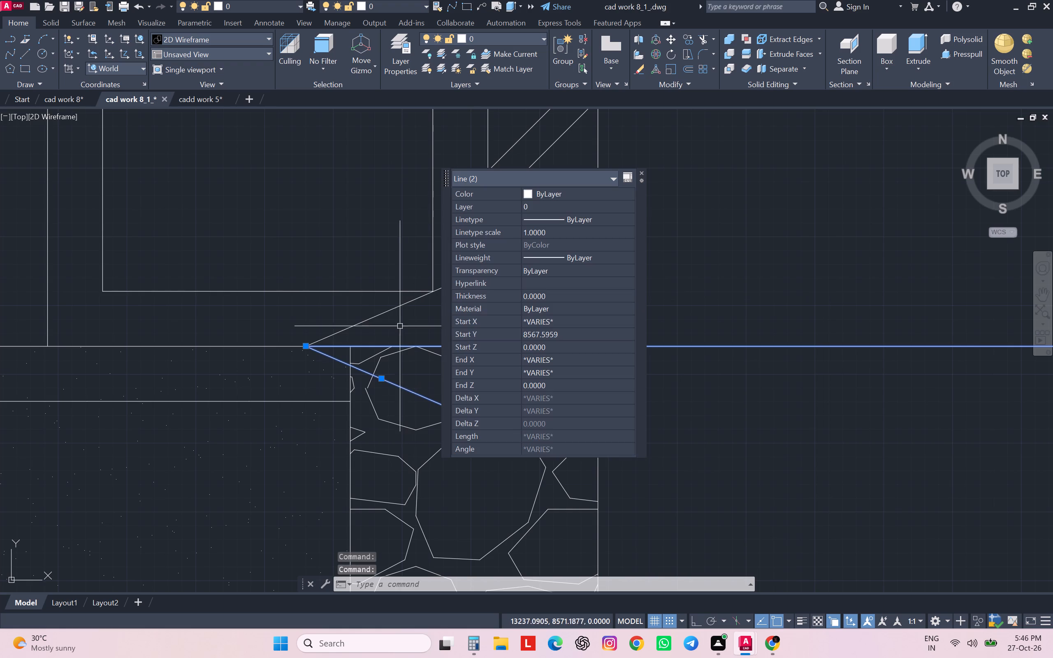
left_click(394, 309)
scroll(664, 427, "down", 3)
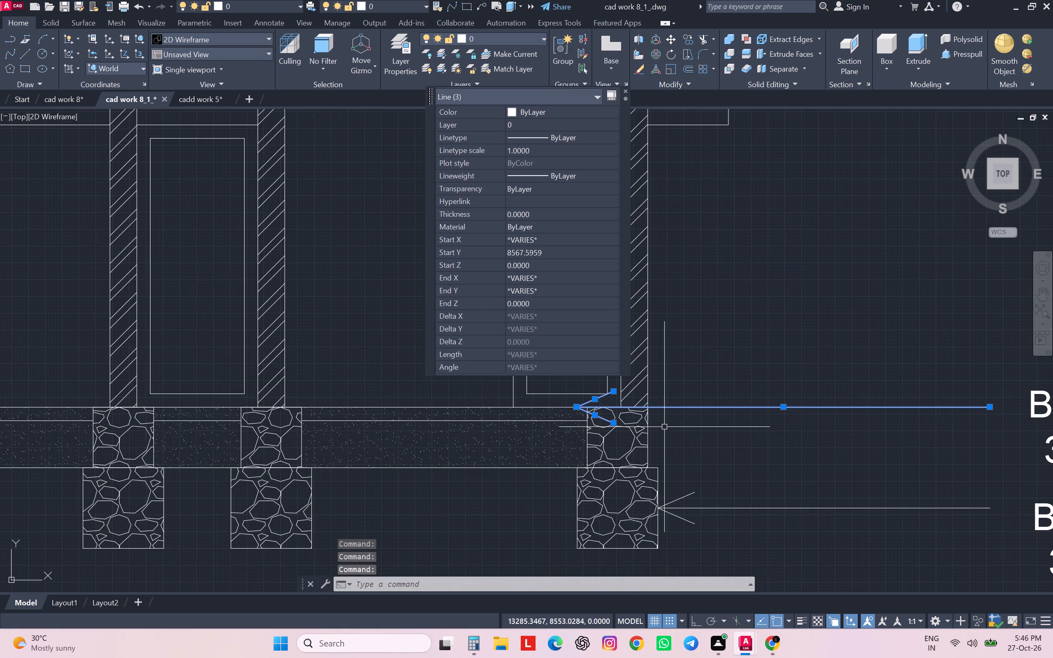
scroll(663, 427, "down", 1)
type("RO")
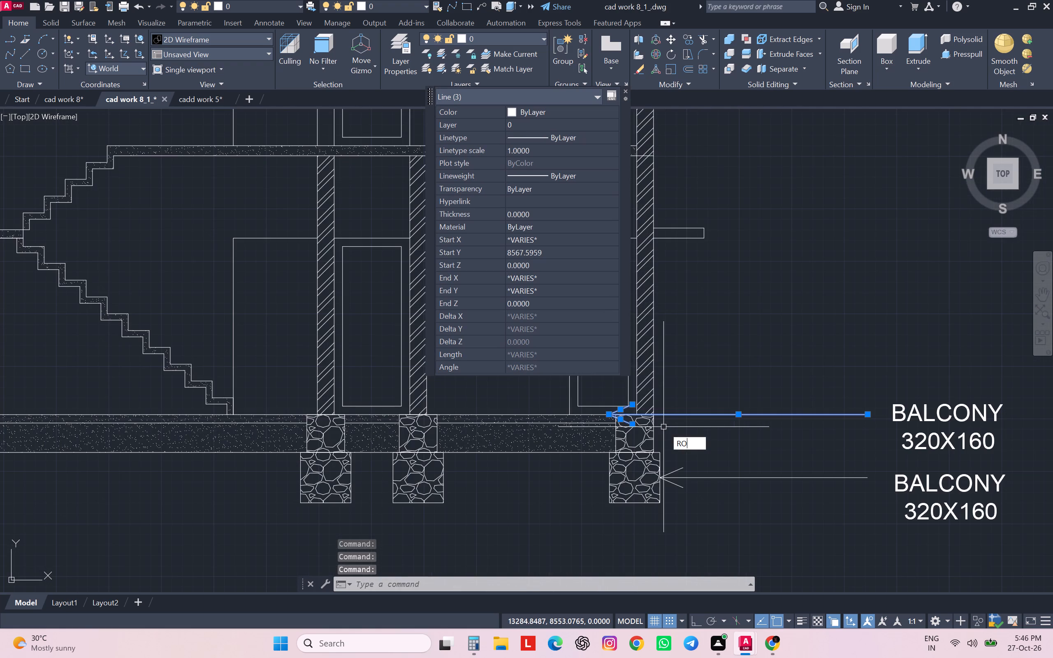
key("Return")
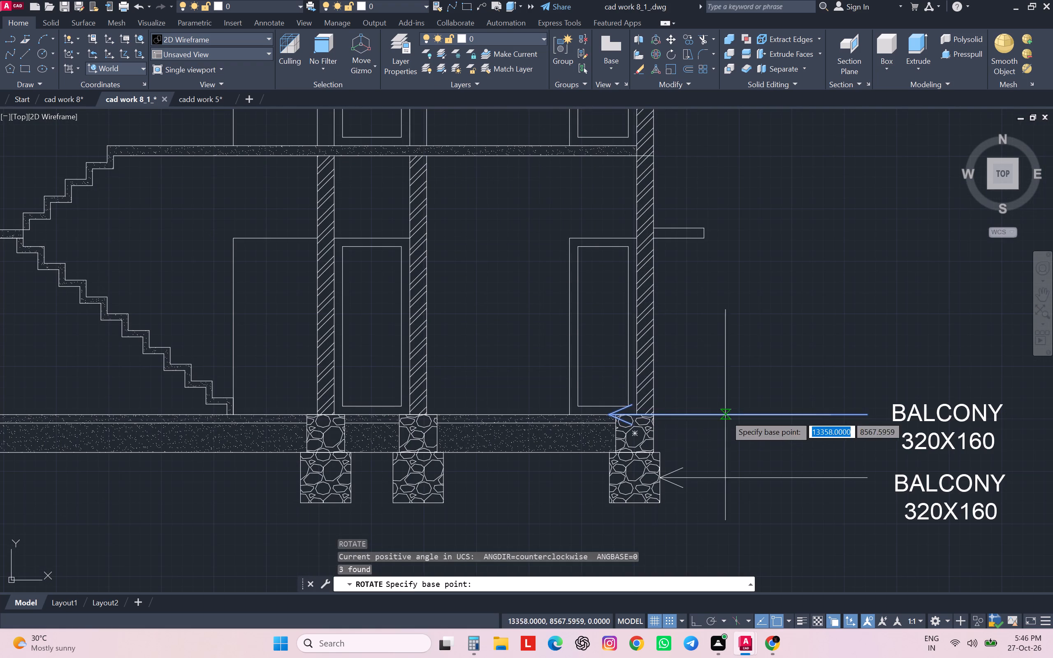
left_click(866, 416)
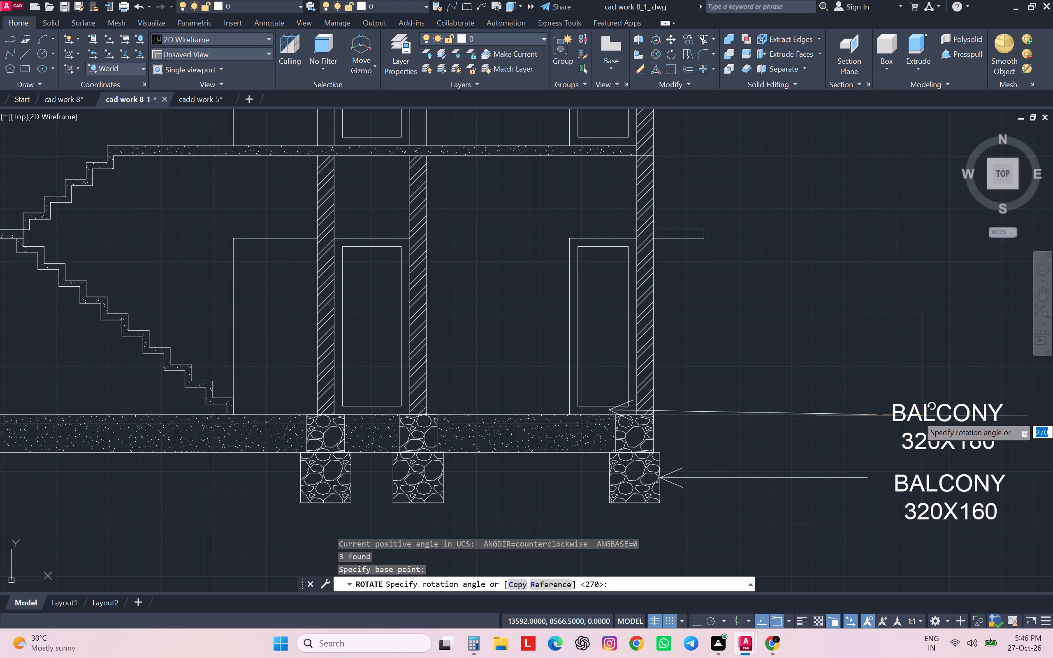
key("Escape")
Rotate the flooring leader with its arrowhead about the arrow tip so it slopes up and away from the wall.
scroll(606, 422, "up", 4)
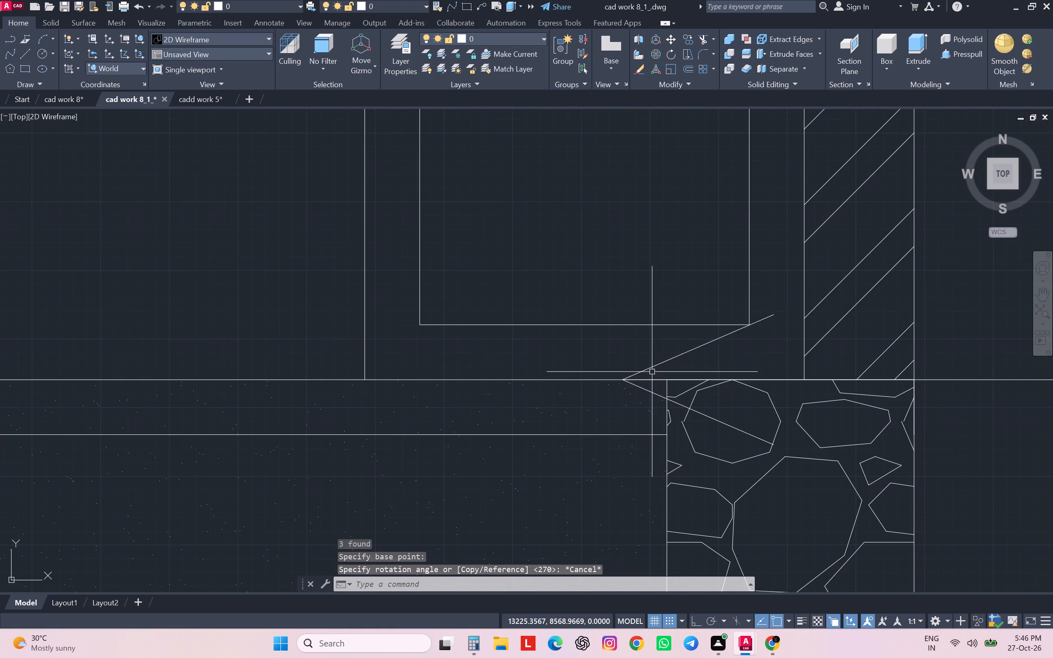
left_click(652, 364)
left_click(938, 380)
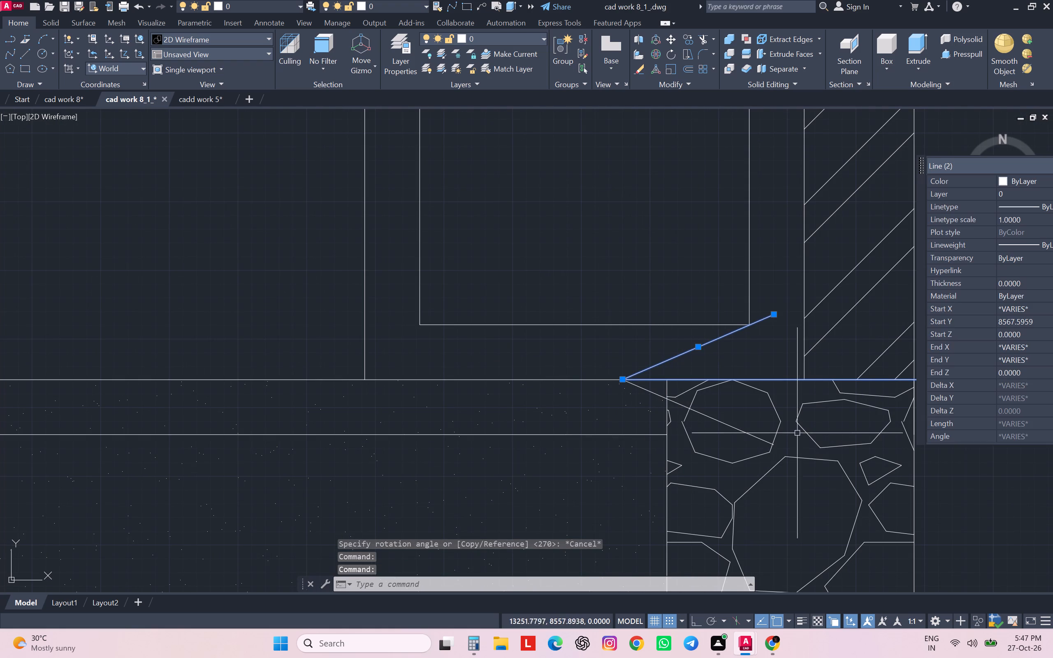
left_click(757, 436)
type("RO")
key("Return")
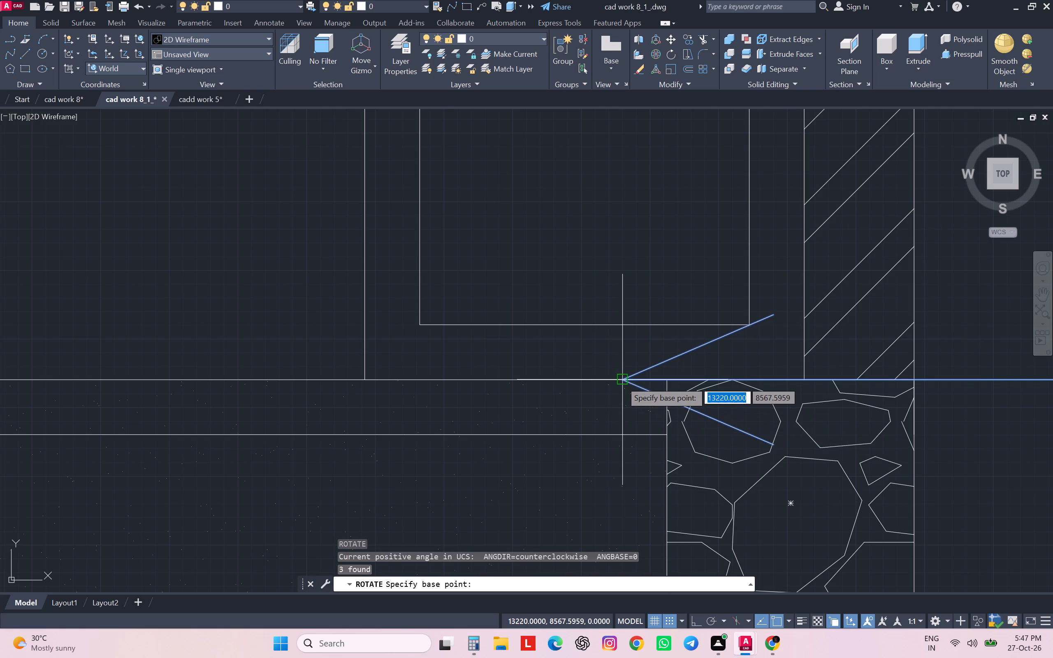
left_click(621, 381)
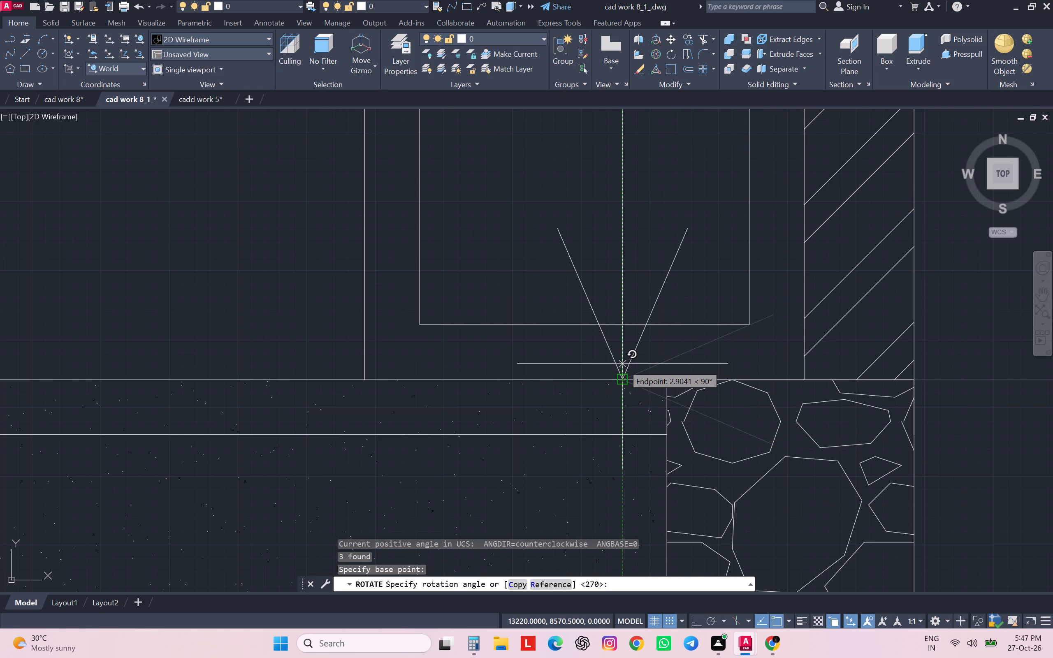
key("F8")
scroll(623, 365, "down", 2)
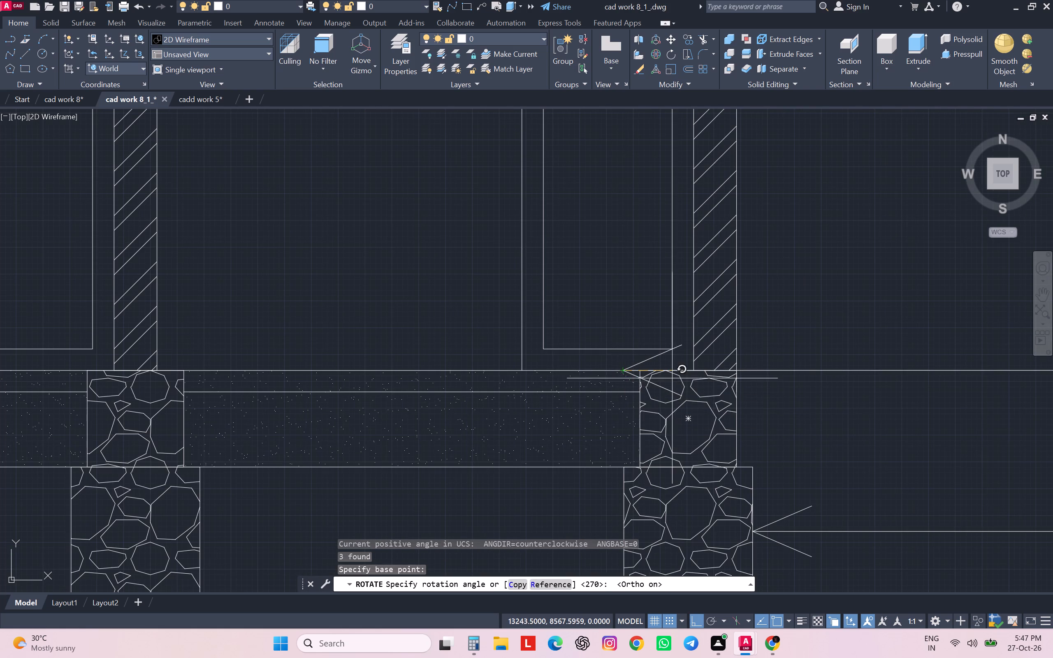
scroll(677, 353, "down", 1)
scroll(677, 353, "up", 1)
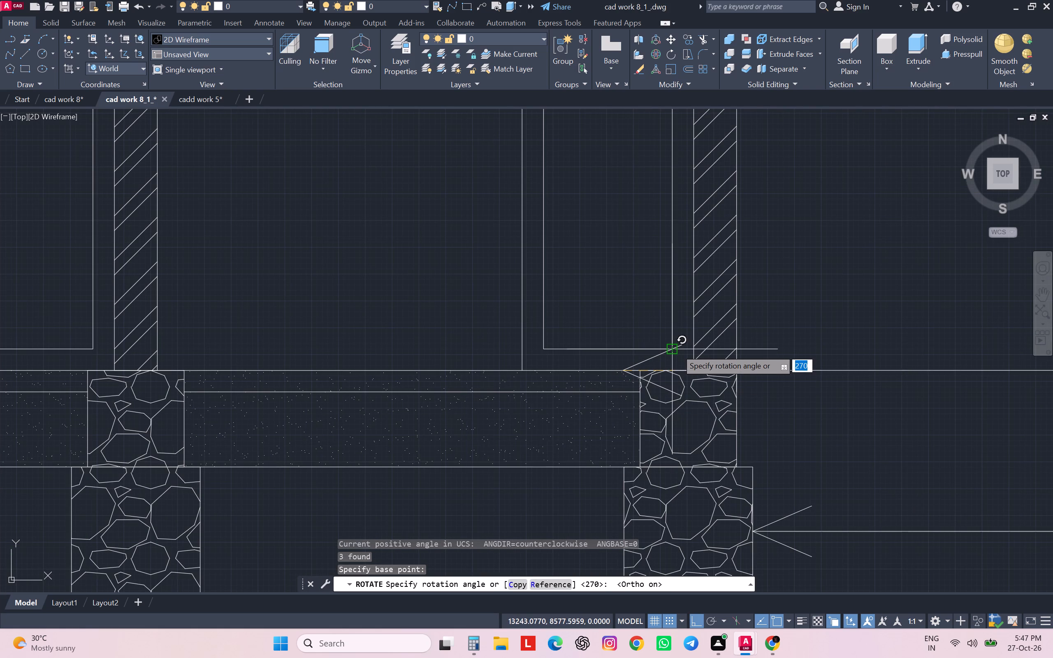
left_click(669, 342)
scroll(765, 412, "down", 3)
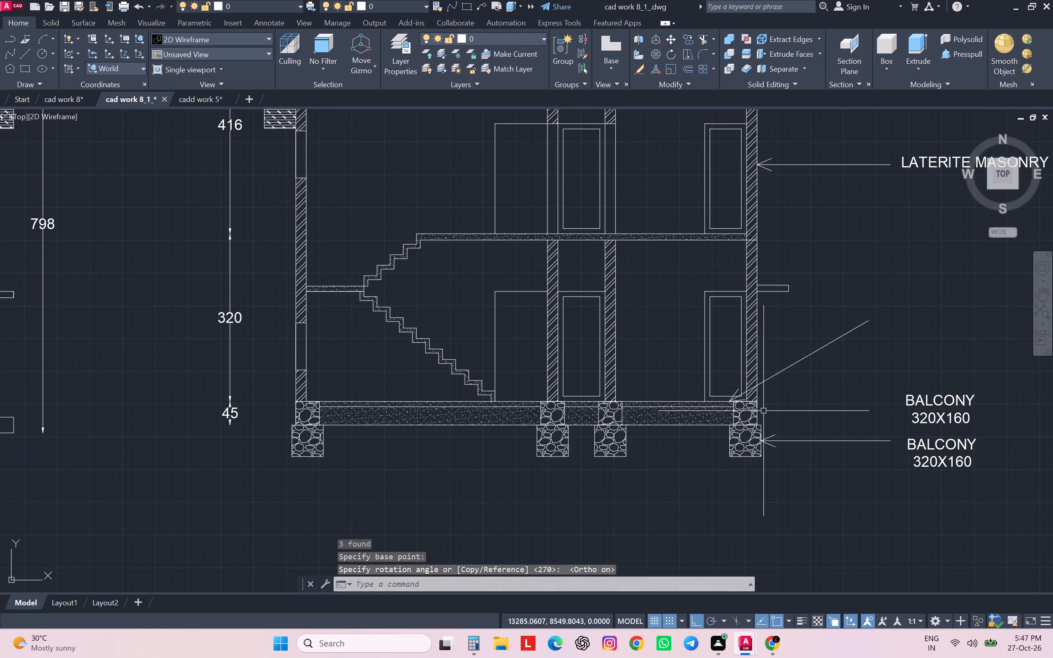
middle_click_drag(764, 411, 642, 414)
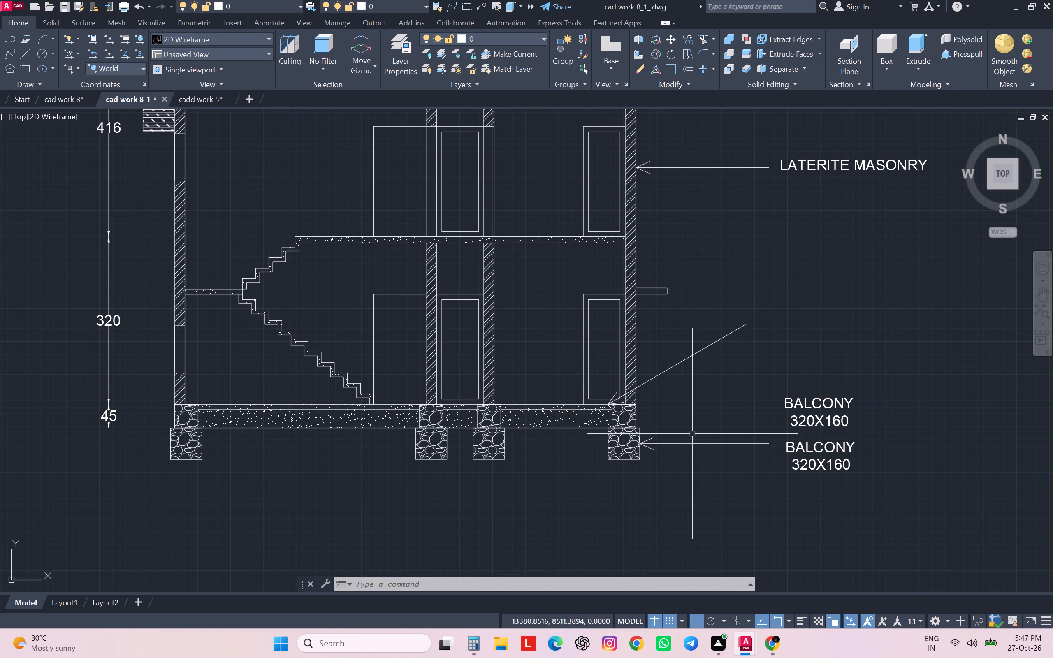
Copy the footing leader and its arrowhead so the arrow tip points into the fill layer under the floor.
scroll(664, 451, "up", 3)
left_click_drag(644, 372, 636, 400)
left_click(603, 474)
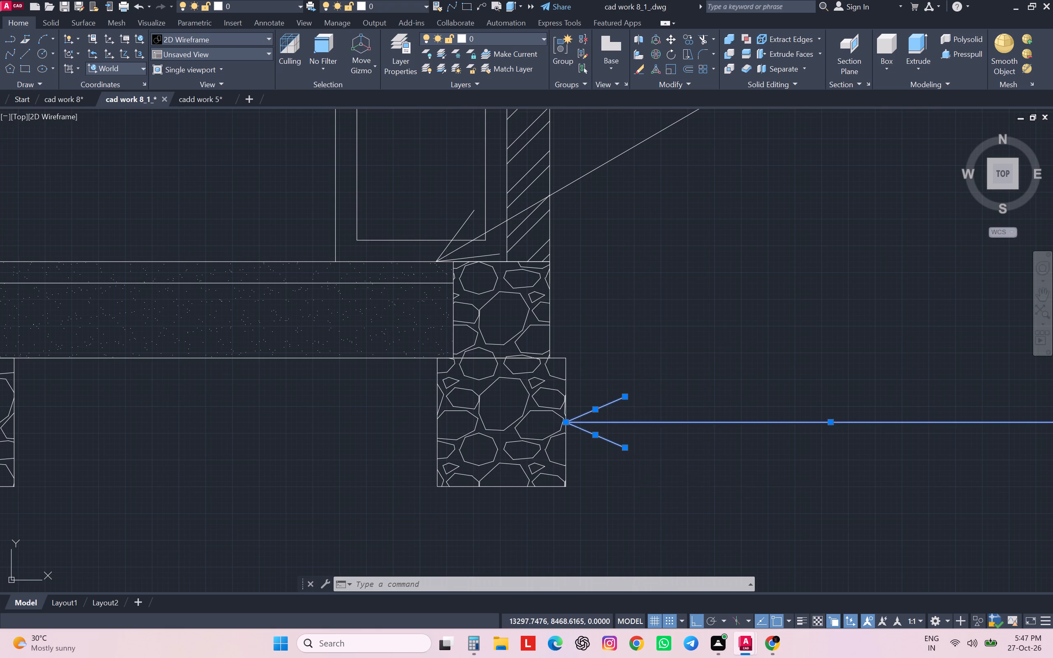
key("z")
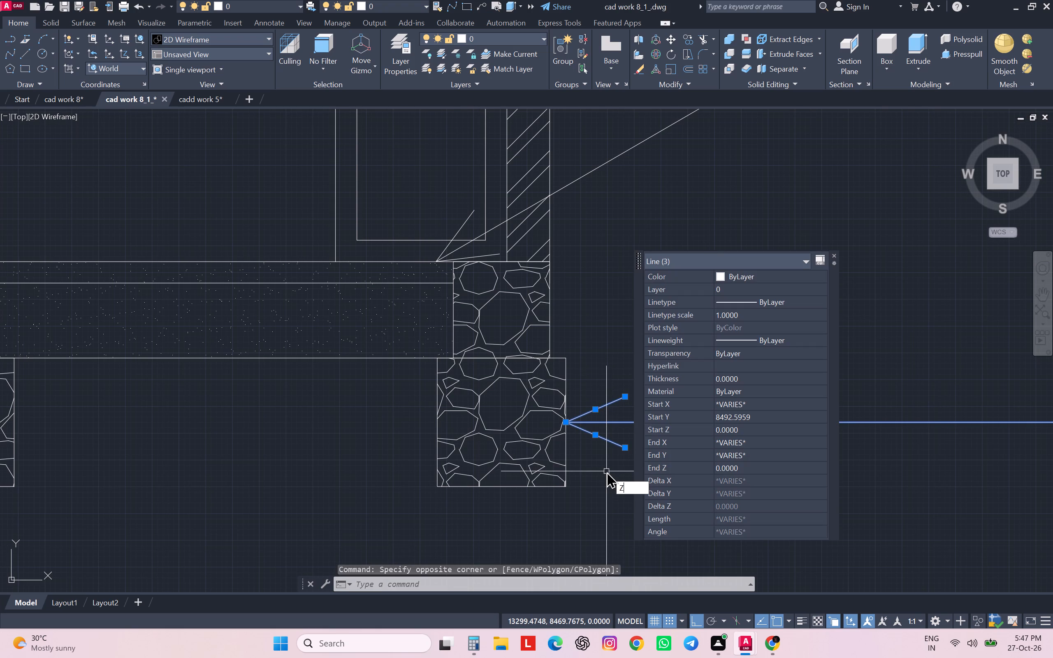
key("BackSpace")
type("CO")
key("Return")
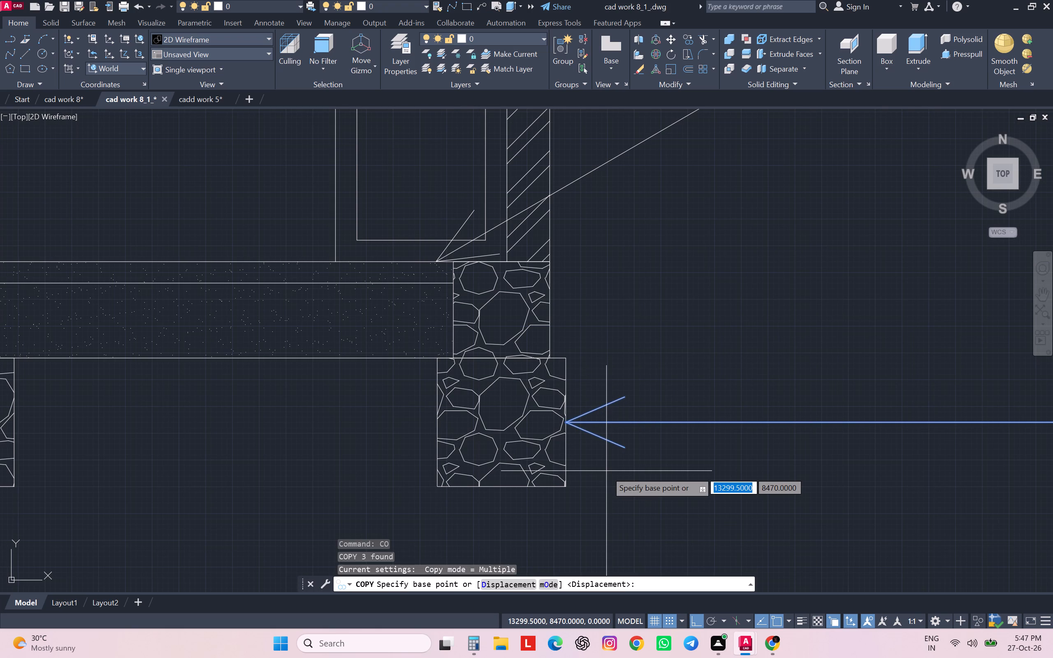
left_click(567, 424)
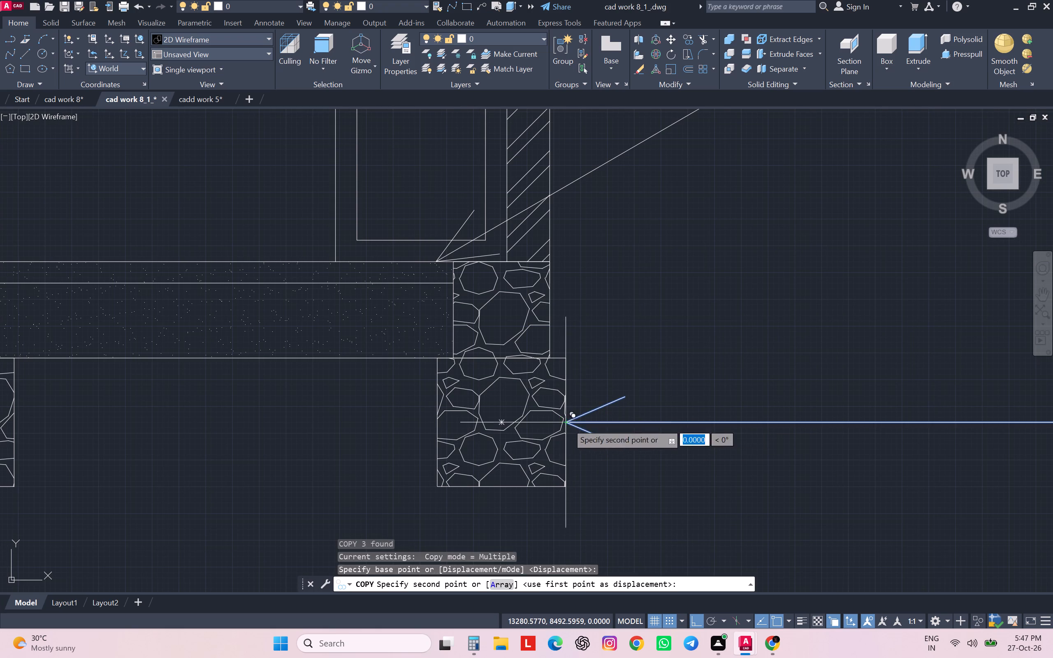
key("F8")
left_click(422, 296)
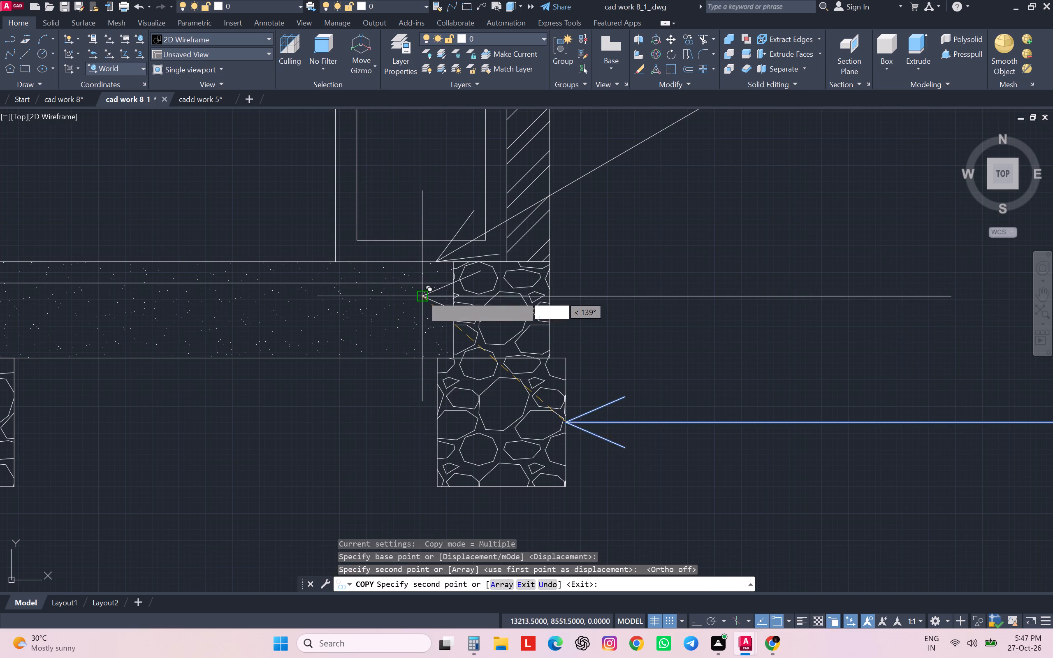
scroll(572, 259, "down", 2)
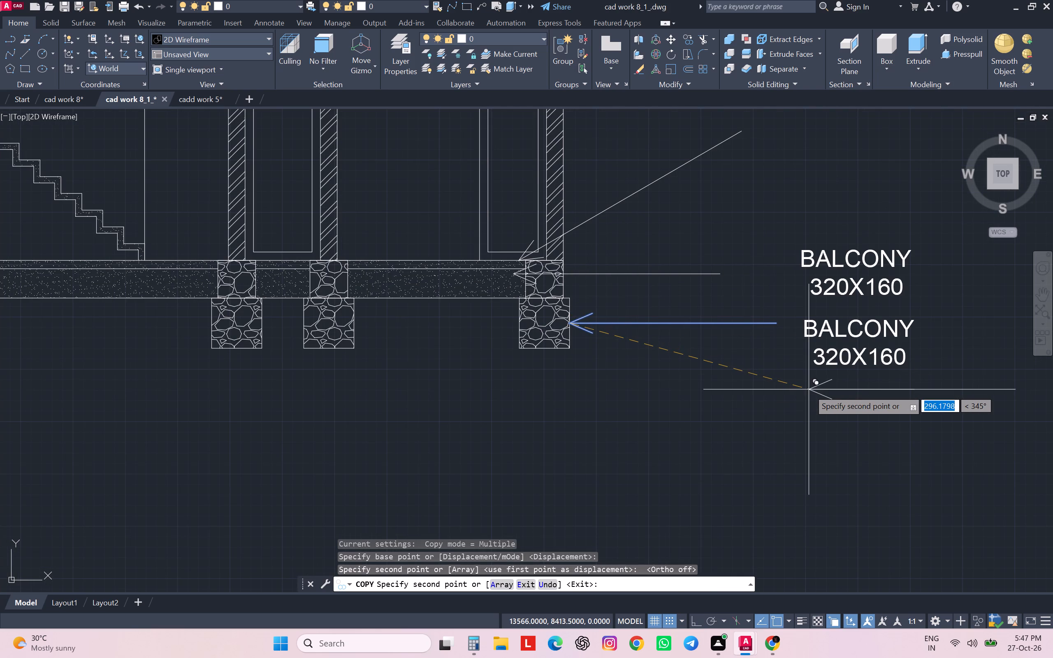
key("Escape")
key("Escape")
key("Escape")
scroll(795, 366, "down", 1)
middle_click_drag(795, 366, 778, 418)
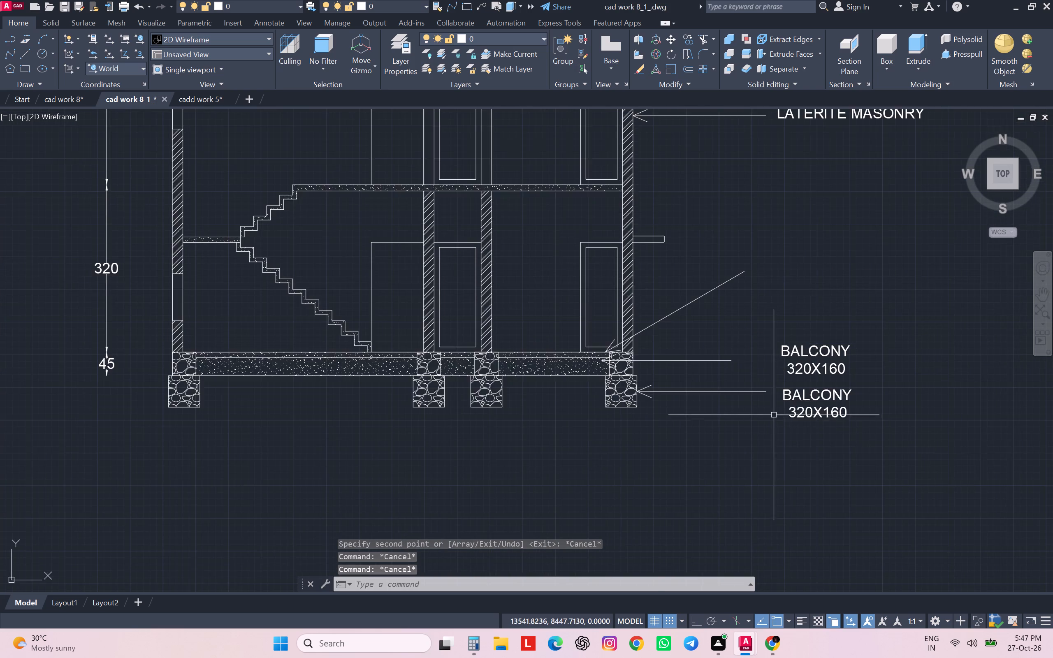
Draw a vertical guide line about 785 long straight down from the outer end of the LATERITE MASONRY leader.
scroll(774, 415, "down", 1)
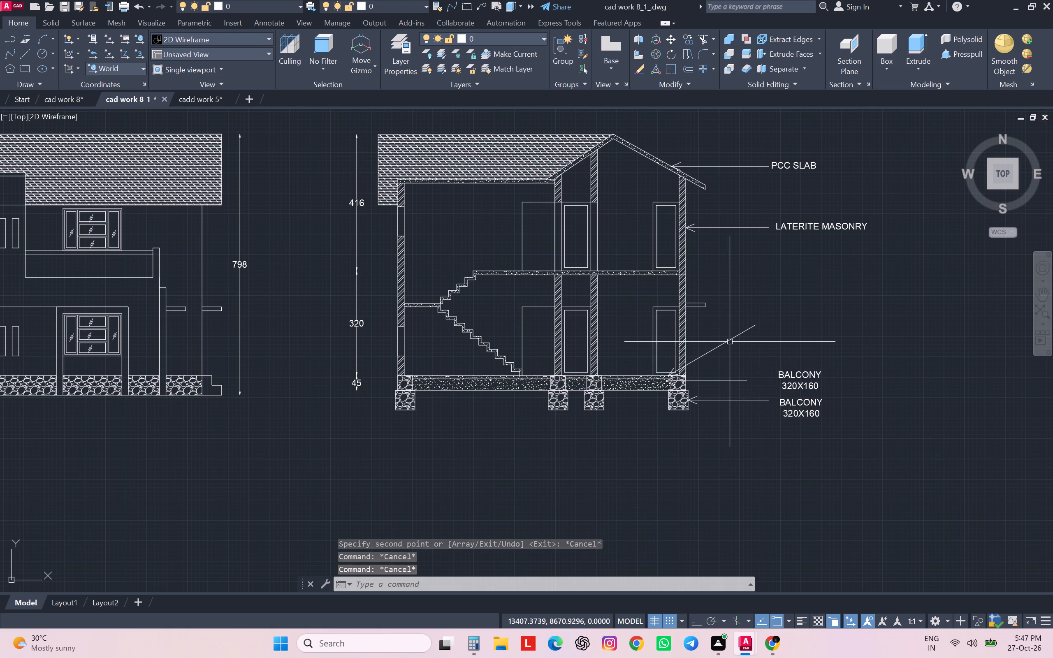
key("l")
key("Return")
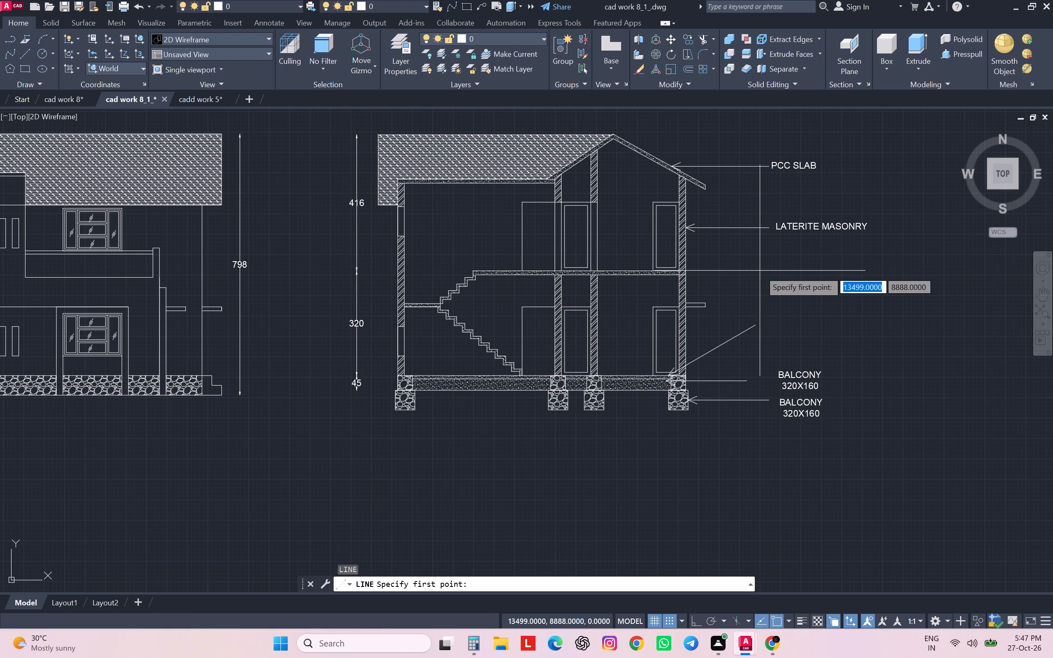
left_click(770, 228)
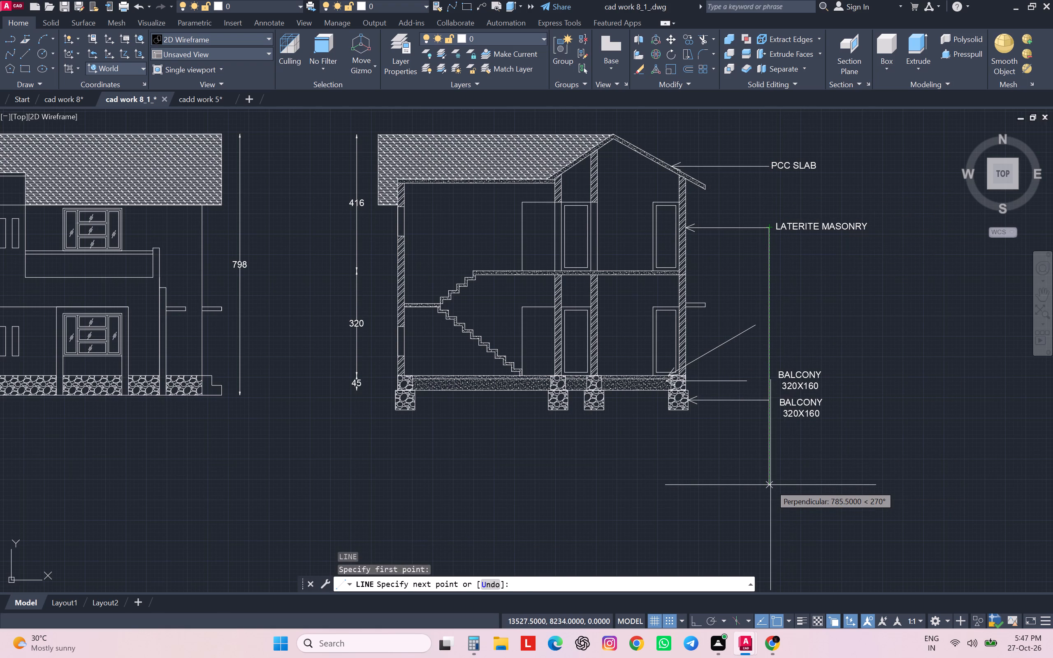
key("F8")
left_click(770, 485)
key("Escape")
key("Escape")
key("Escape")
key("Escape")
key("Escape")
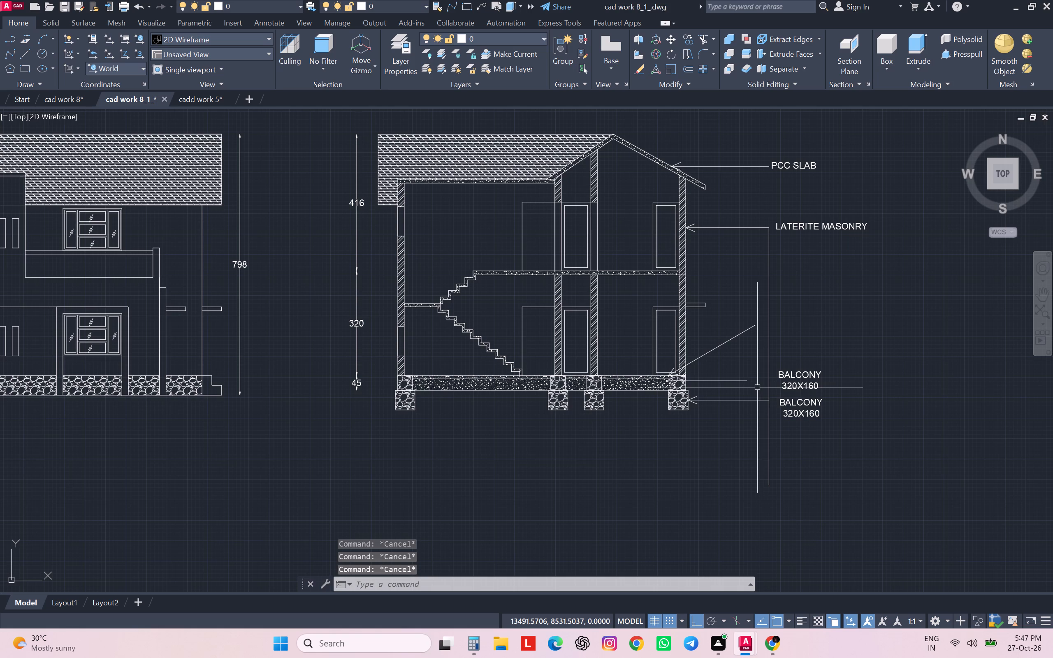
Extend the copied fill-layer leader to the vertical guide line.
key("e")
type("X")
key("space")
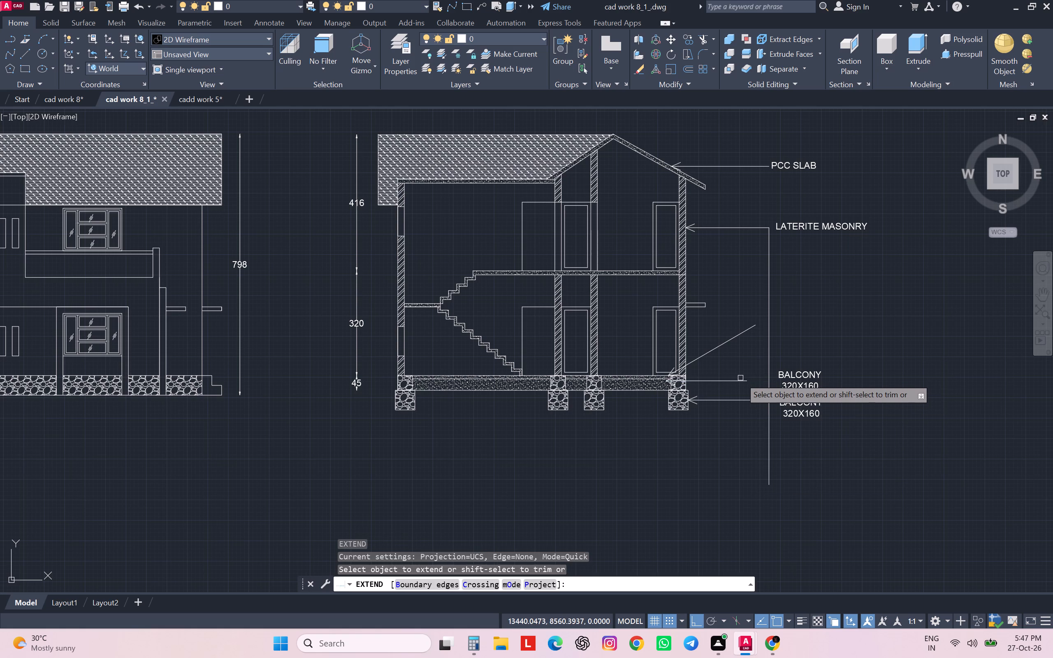
left_click(742, 382)
key("Escape")
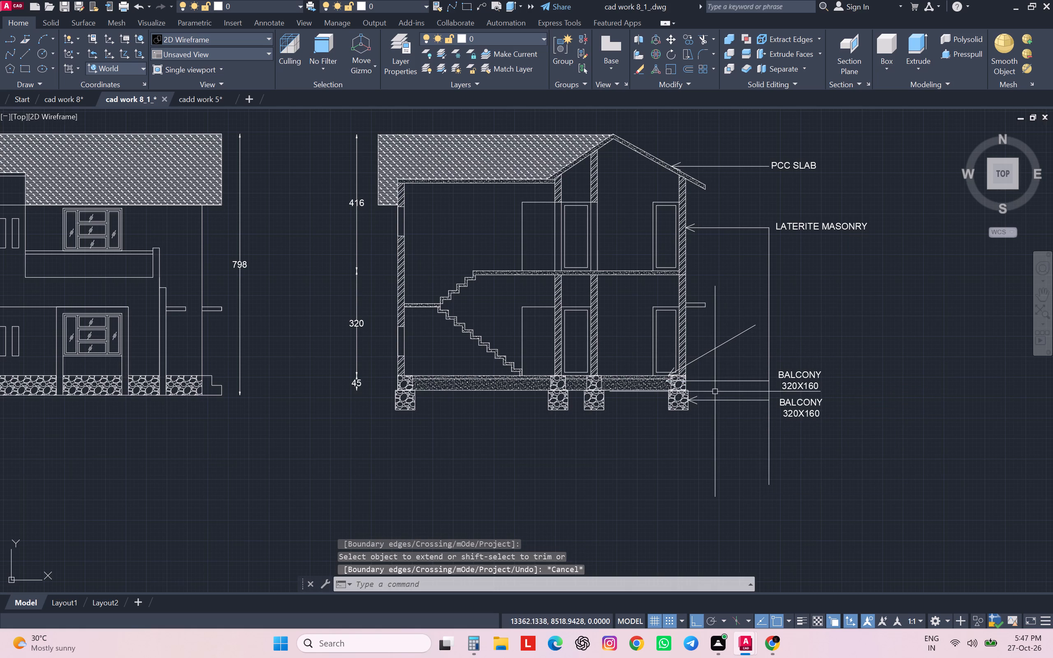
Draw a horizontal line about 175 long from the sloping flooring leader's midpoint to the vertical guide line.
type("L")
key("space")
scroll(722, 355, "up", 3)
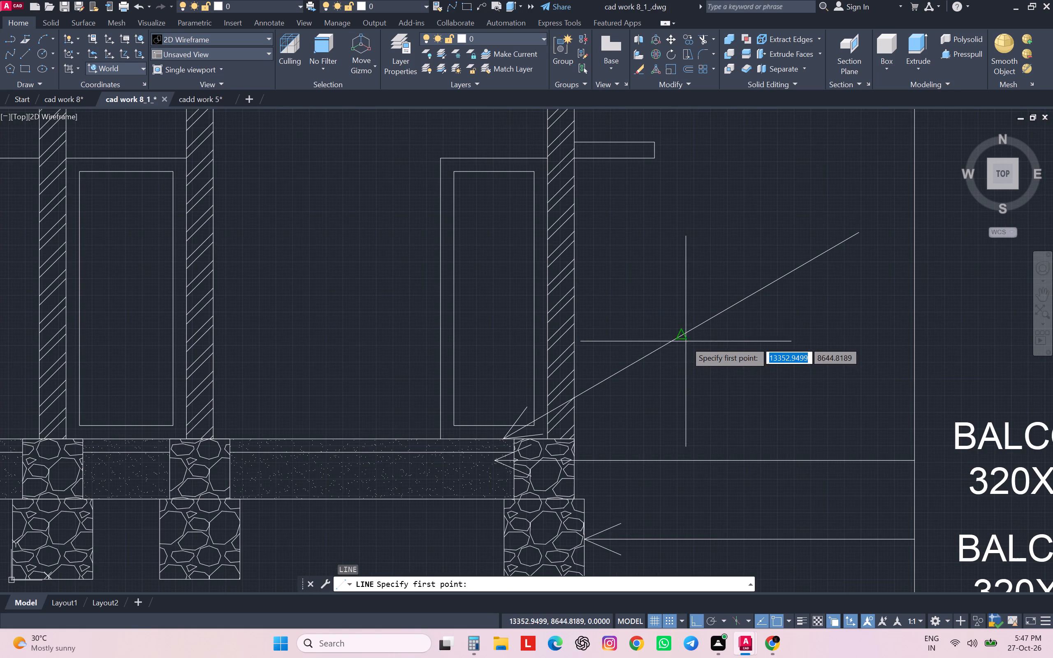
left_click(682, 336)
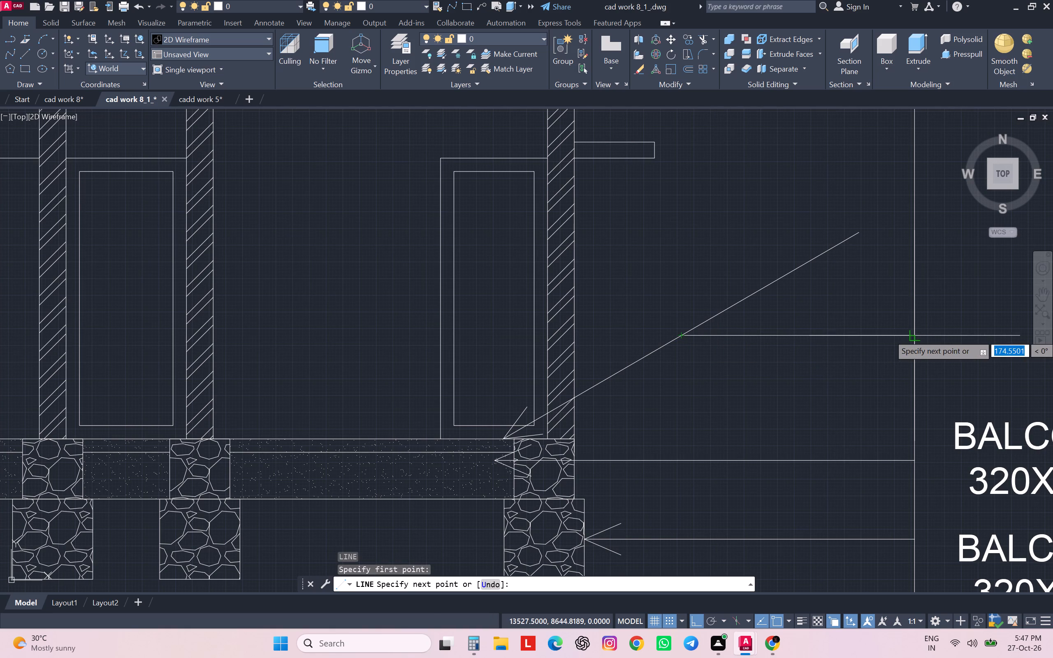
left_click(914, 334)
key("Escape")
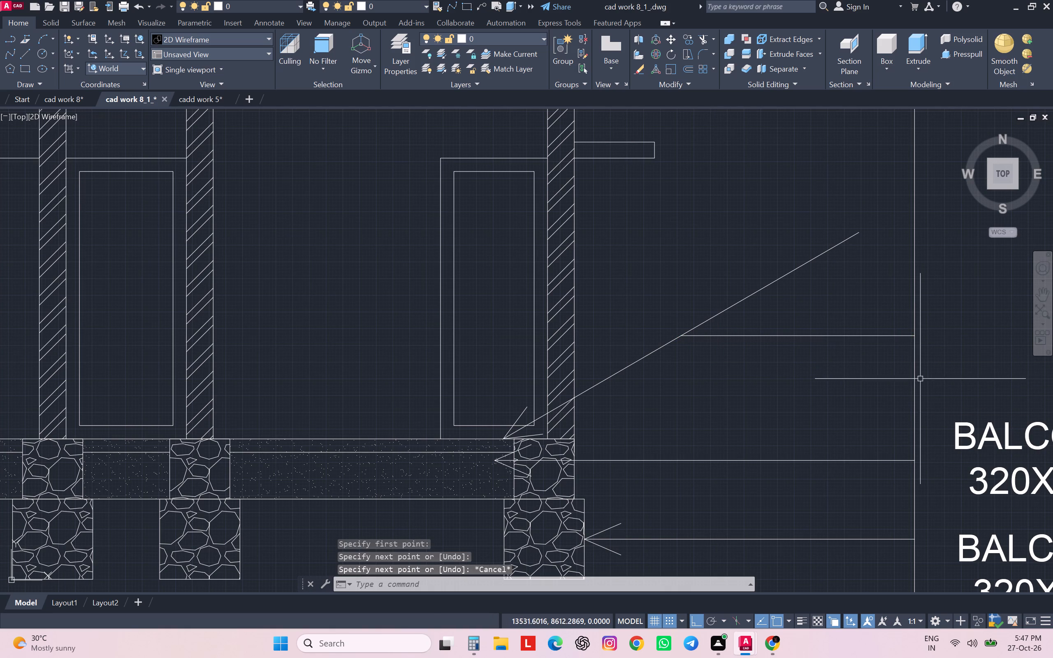
Draw a second, higher horizontal line from the sloping flooring leader to the vertical guide line.
key("space")
left_click(755, 294)
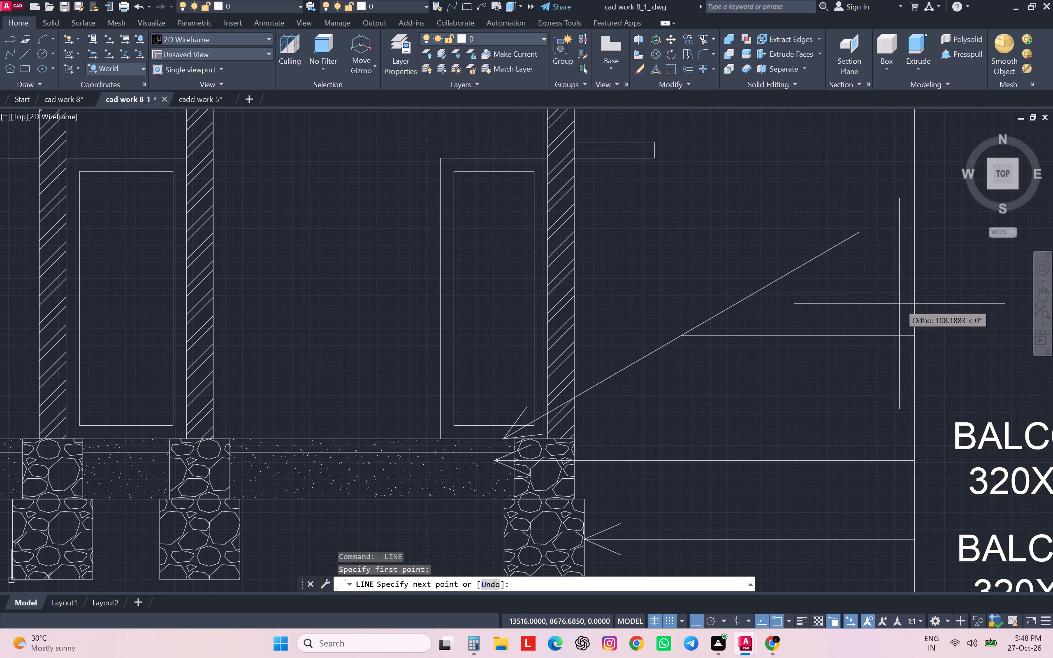
left_click(912, 292)
key("Escape")
key("Escape")
key("Escape")
key("Escape")
key("Escape")
key("Escape")
key("Escape")
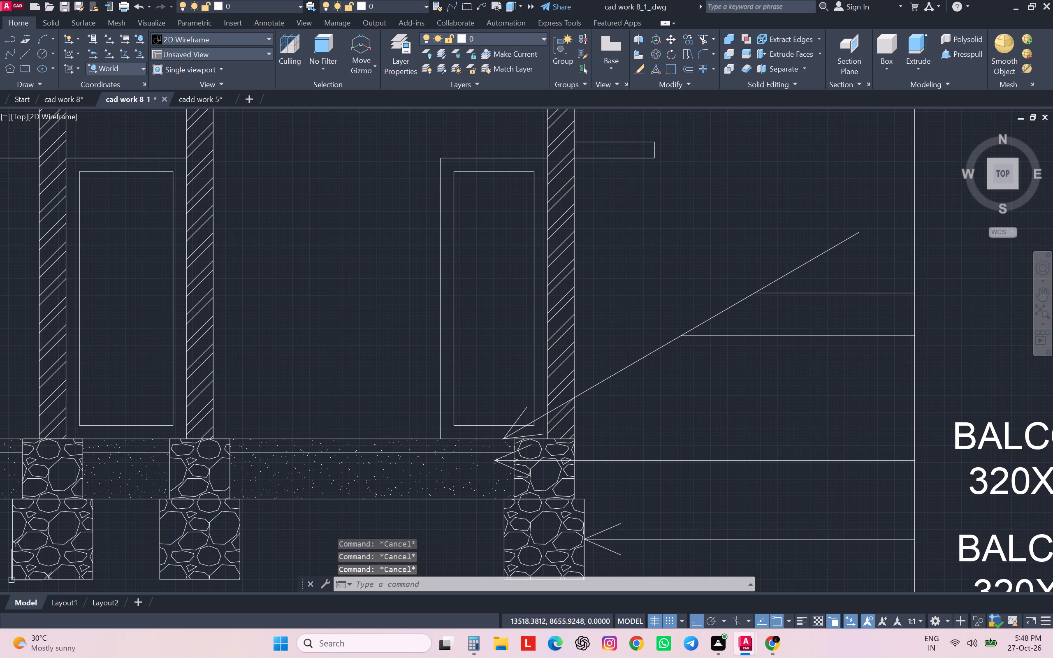
Trim away the lower horizontal line and the sloping leader's overhang beyond the upper horizontal line.
type("TR")
key("space")
left_click(837, 335)
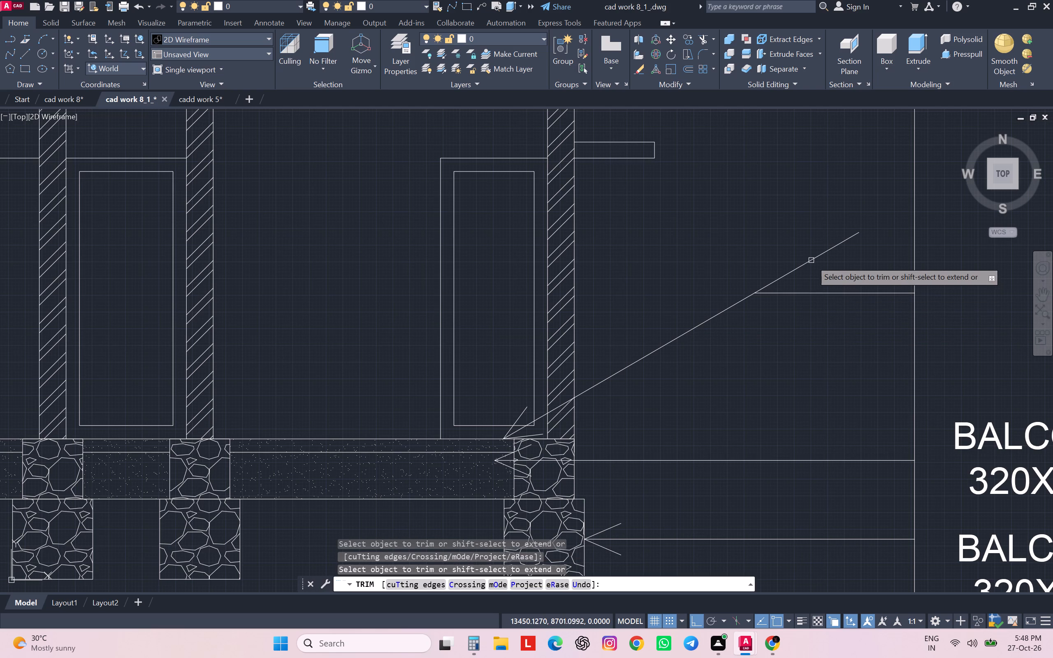
left_click(811, 259)
scroll(940, 297, "down", 2)
scroll(970, 352, "down", 1)
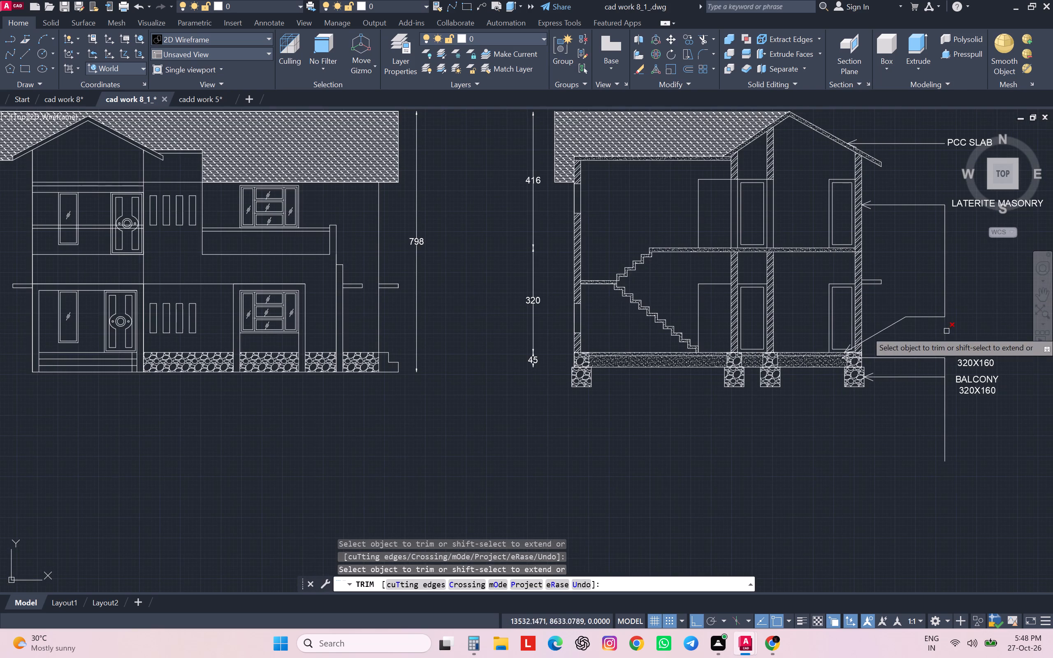
key("Escape")
Delete the vertical guide line at the outer ends of the leaders.
left_click(949, 327)
left_click(949, 338)
left_click(947, 338)
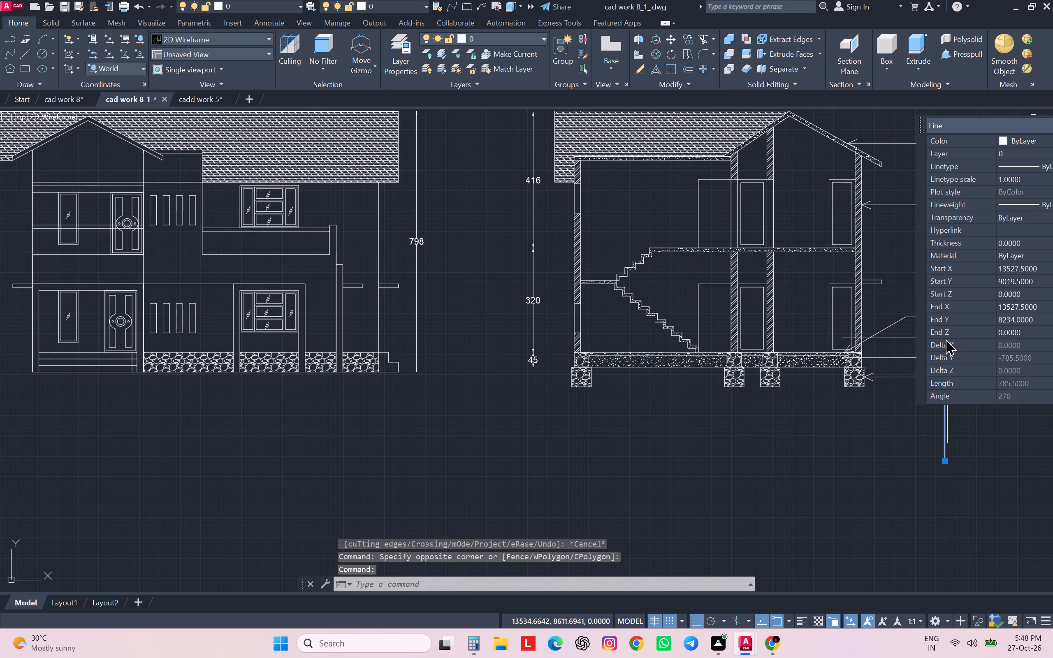
key("Delete")
Change the placeholder label at the earth-filling leader to EARTH FILLER and widen its text box to fit one line.
scroll(934, 361, "down", 1)
middle_click_drag(929, 365, 742, 350)
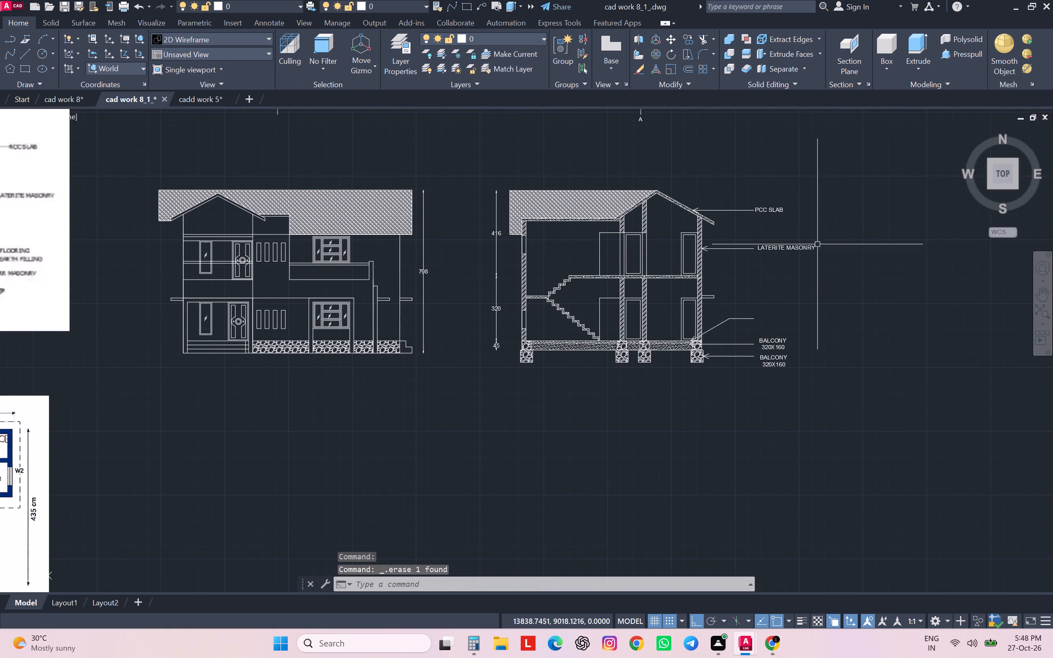
scroll(772, 352, "up", 2)
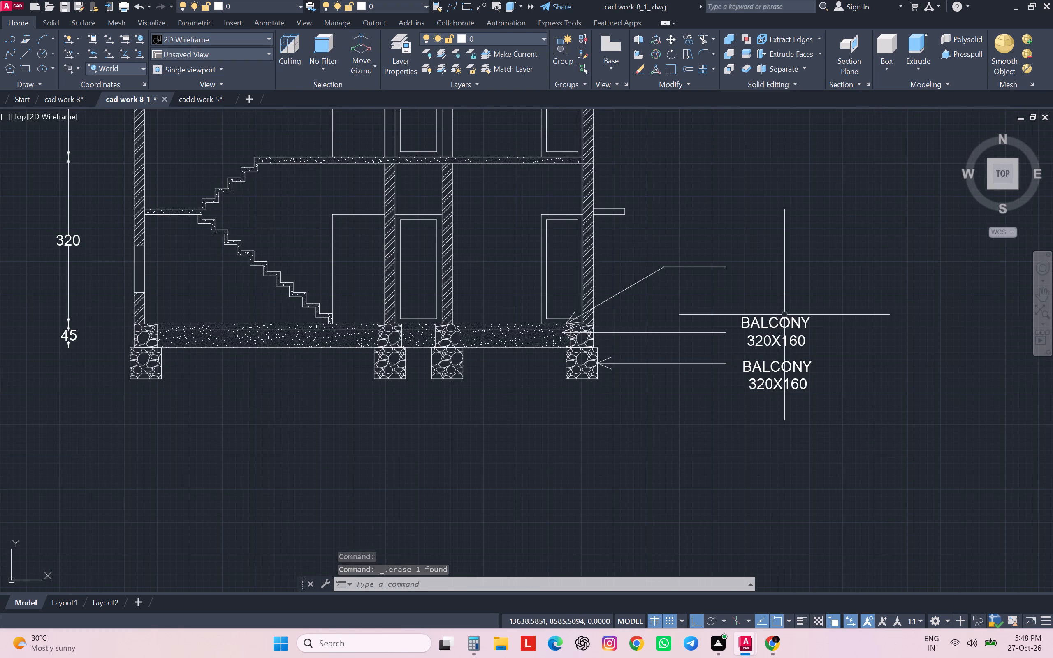
scroll(776, 326, "down", 3)
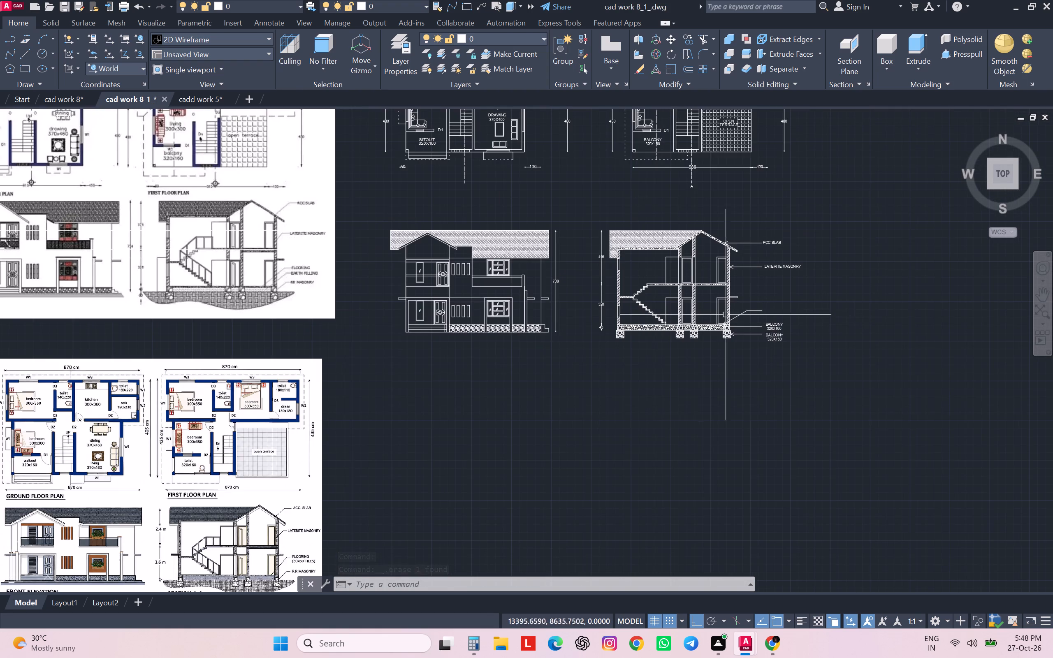
scroll(767, 315, "up", 4)
double_click(769, 367)
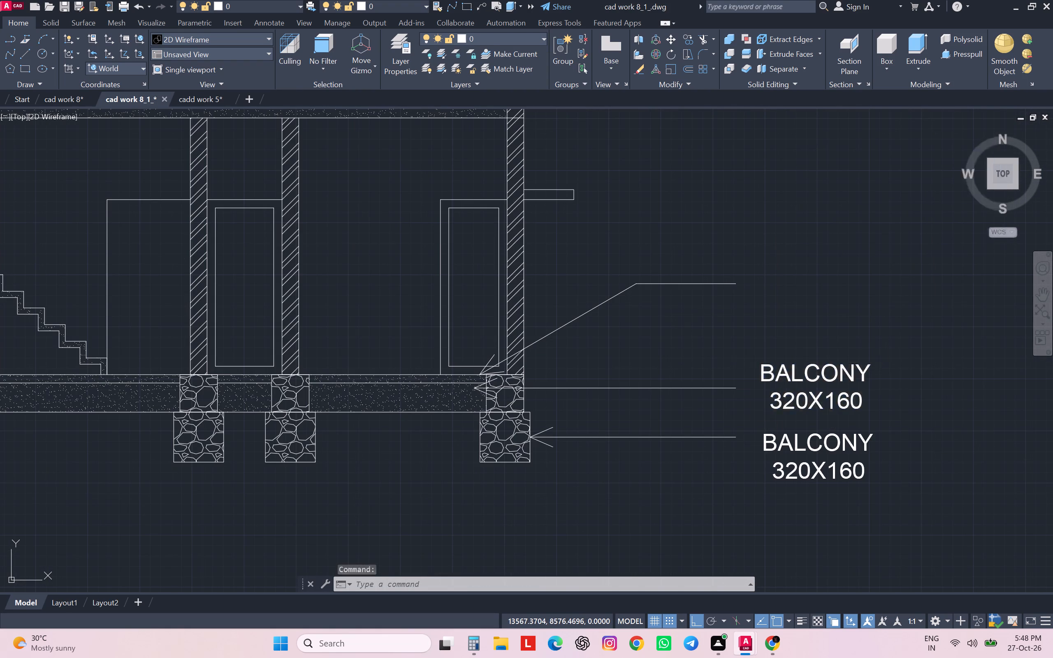
left_click_drag(863, 399, 769, 385)
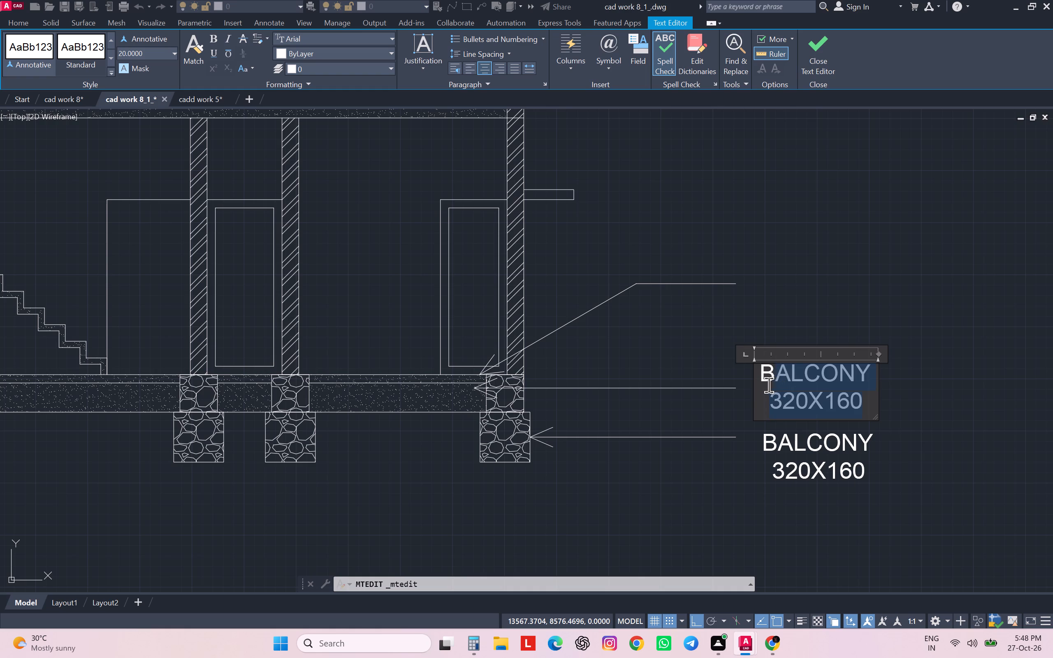
left_click_drag(769, 385, 764, 371)
type("EARTH")
key("space")
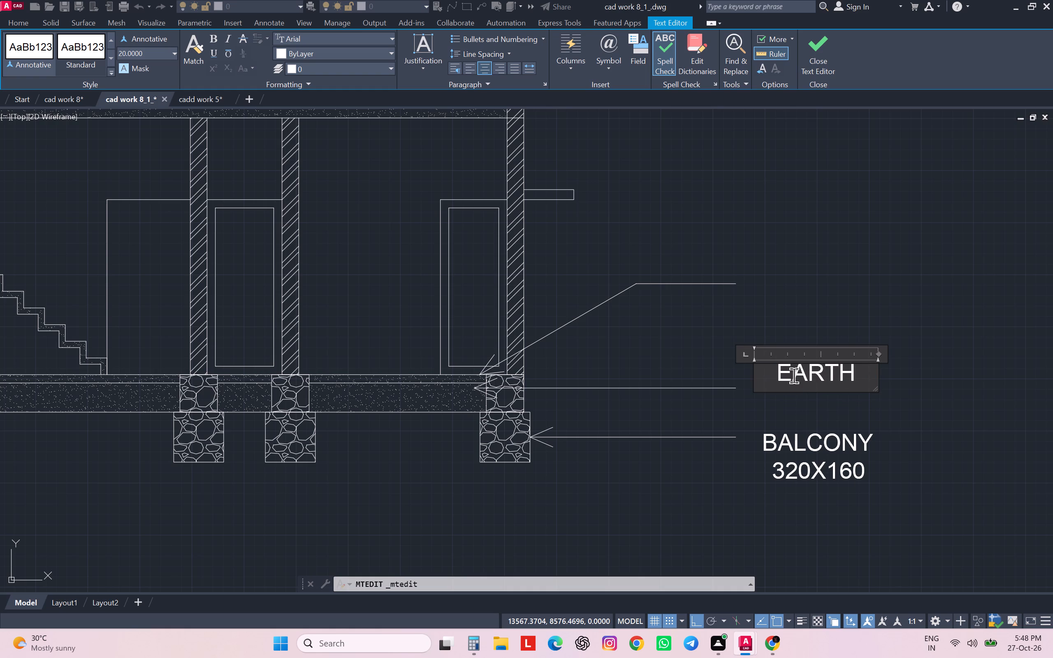
type("FILLER")
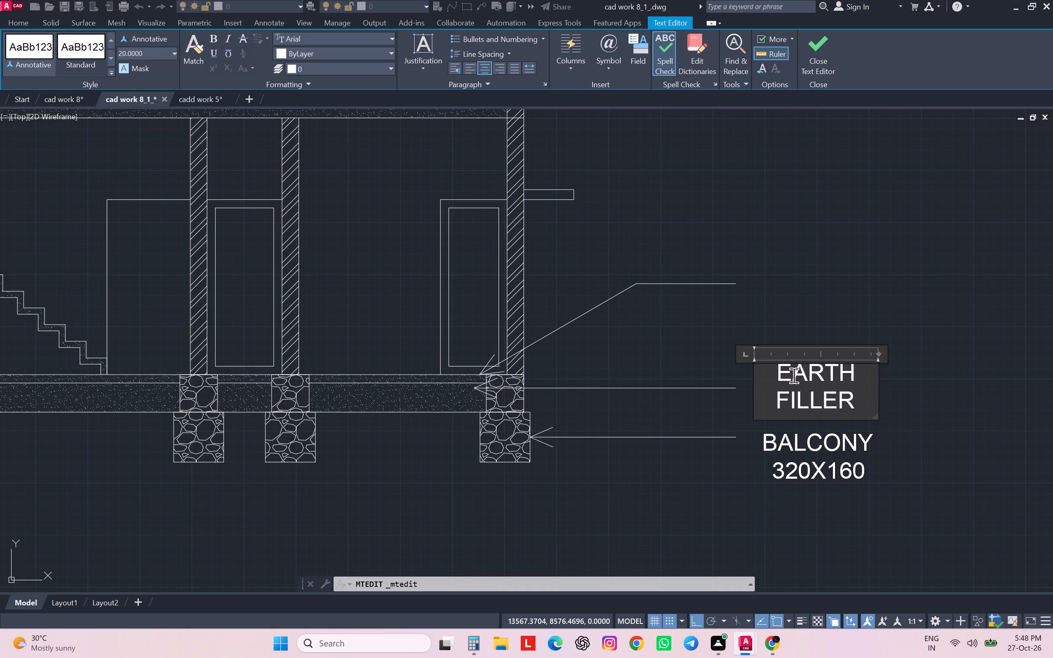
left_click_drag(877, 355, 938, 346)
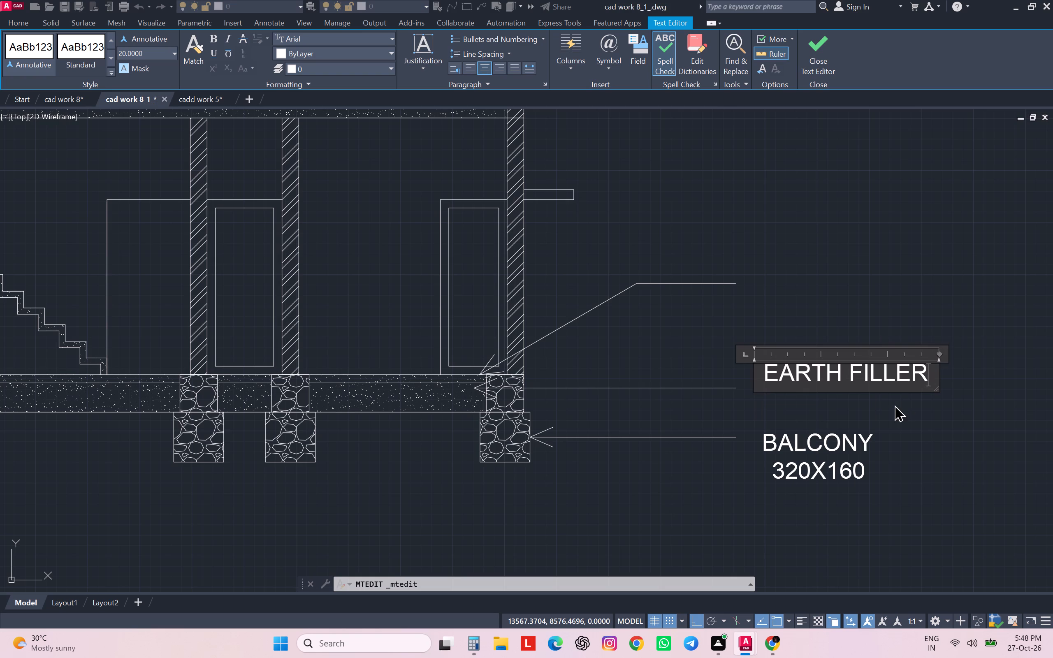
left_click(901, 409)
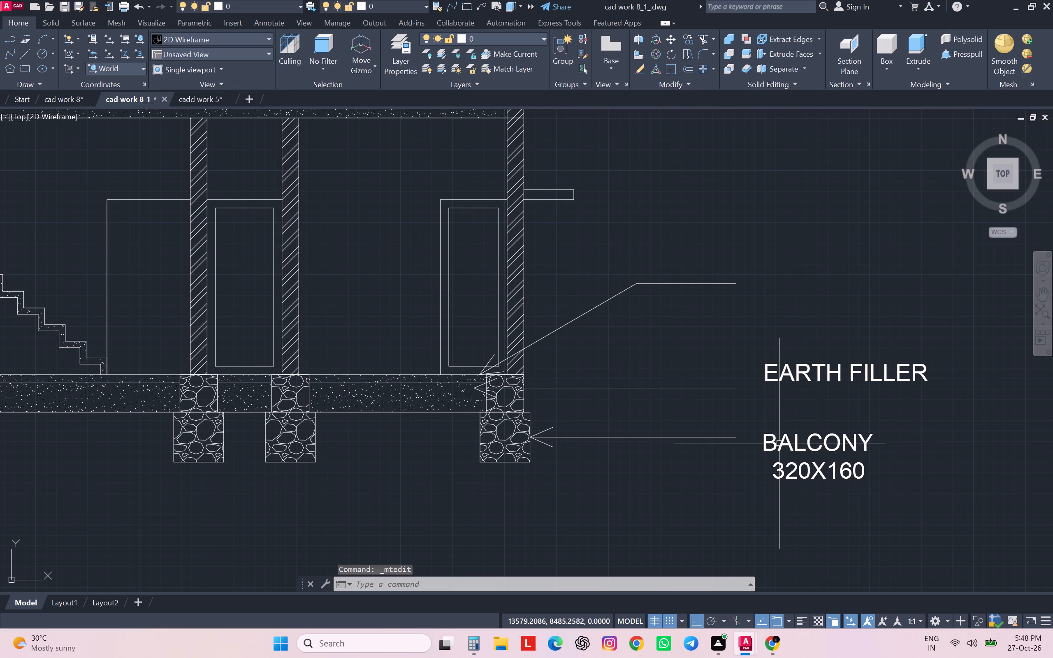
Check the reference section's label, change the footing leader's placeholder text to RR MASONRY, and widen its text box to one line.
scroll(779, 442, "down", 2)
scroll(329, 457, "down", 2)
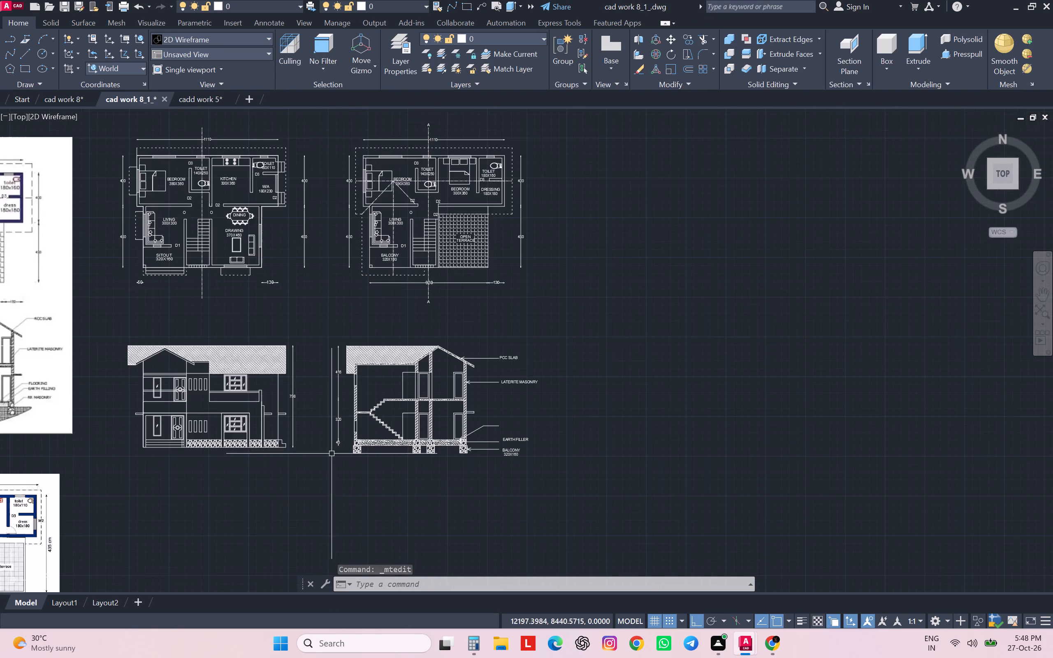
middle_click_drag(138, 494, 402, 365)
scroll(304, 280, "up", 4)
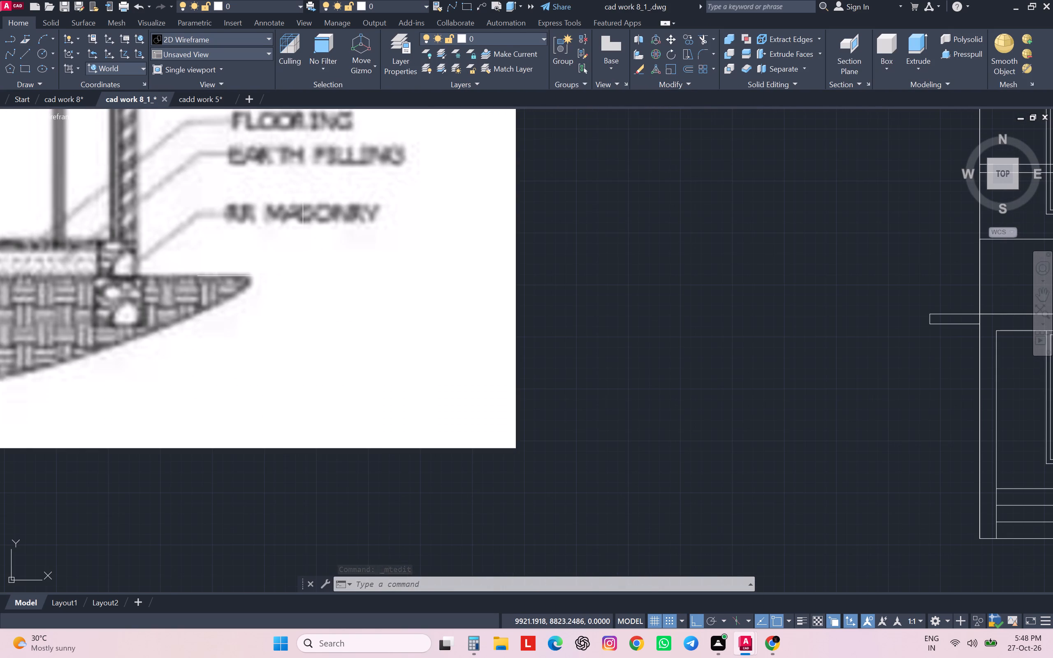
scroll(303, 276, "down", 3)
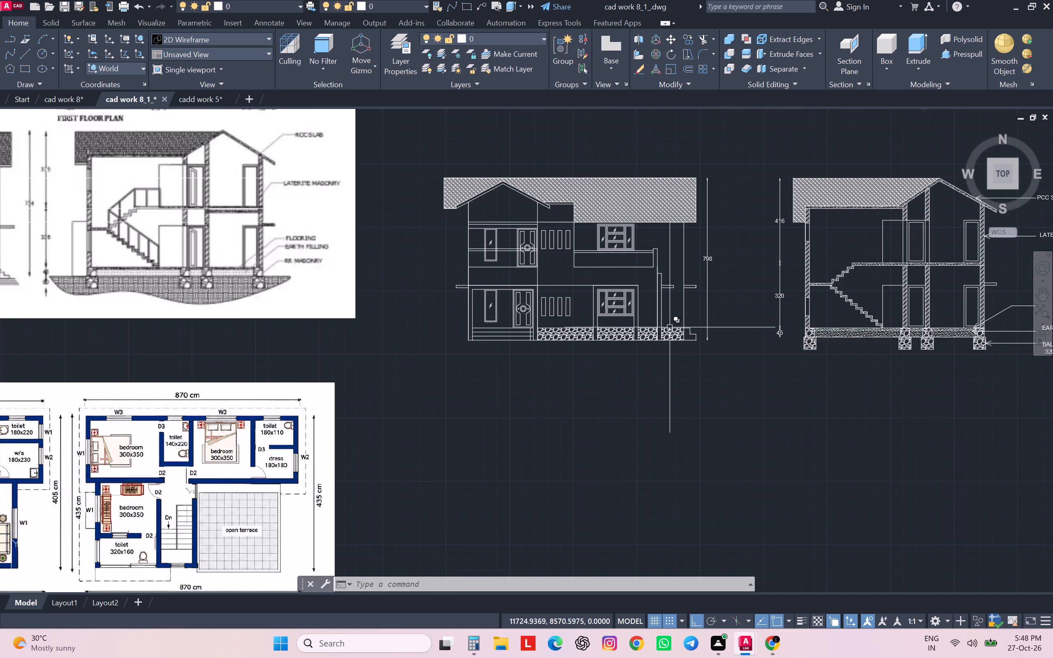
scroll(670, 327, "down", 1)
middle_click_drag(701, 329, 521, 335)
scroll(722, 337, "up", 2)
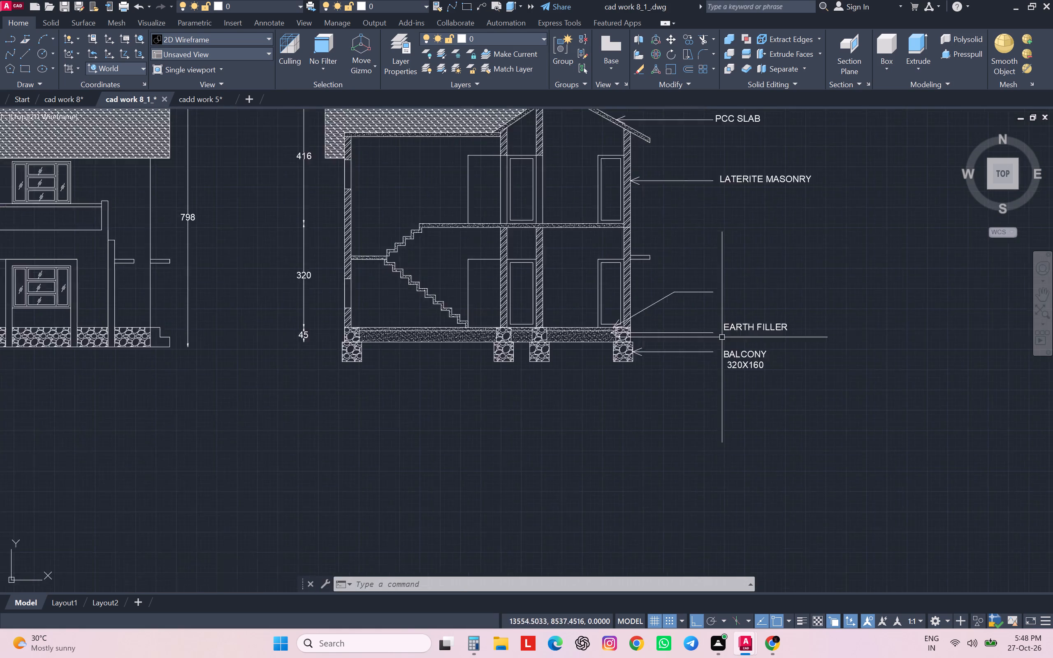
scroll(722, 337, "up", 2)
double_click(742, 384)
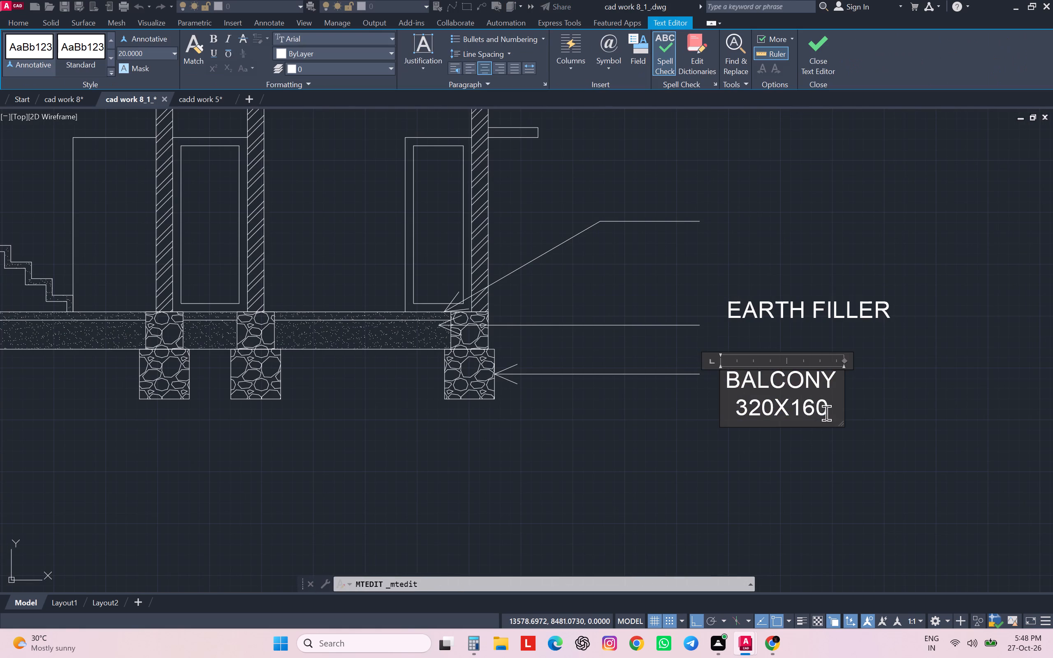
left_click_drag(829, 412, 719, 371)
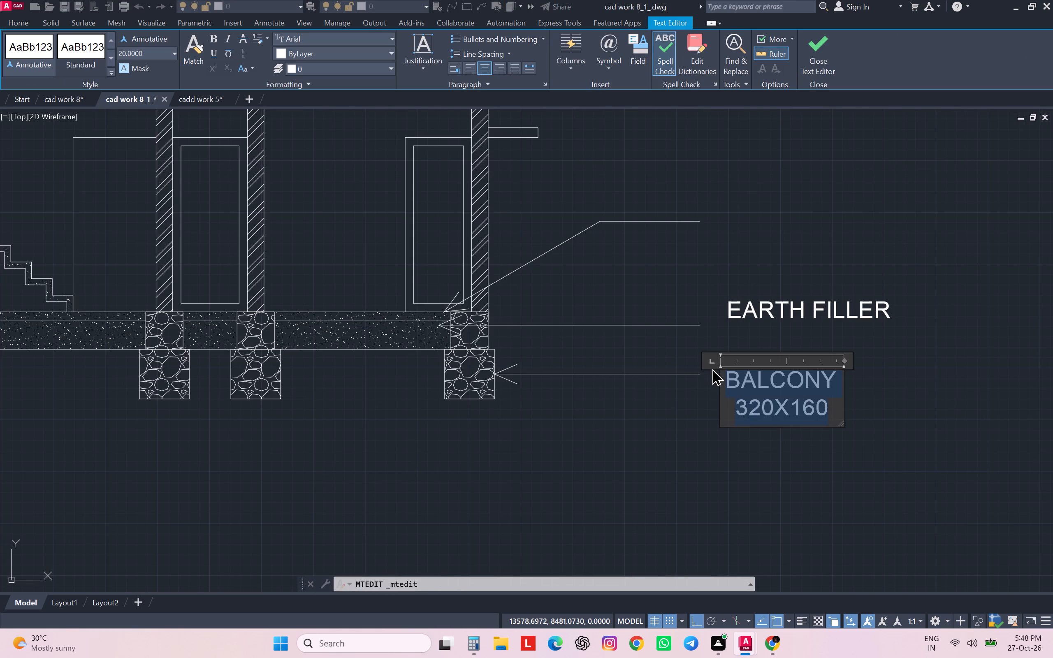
type("RR MASONRY")
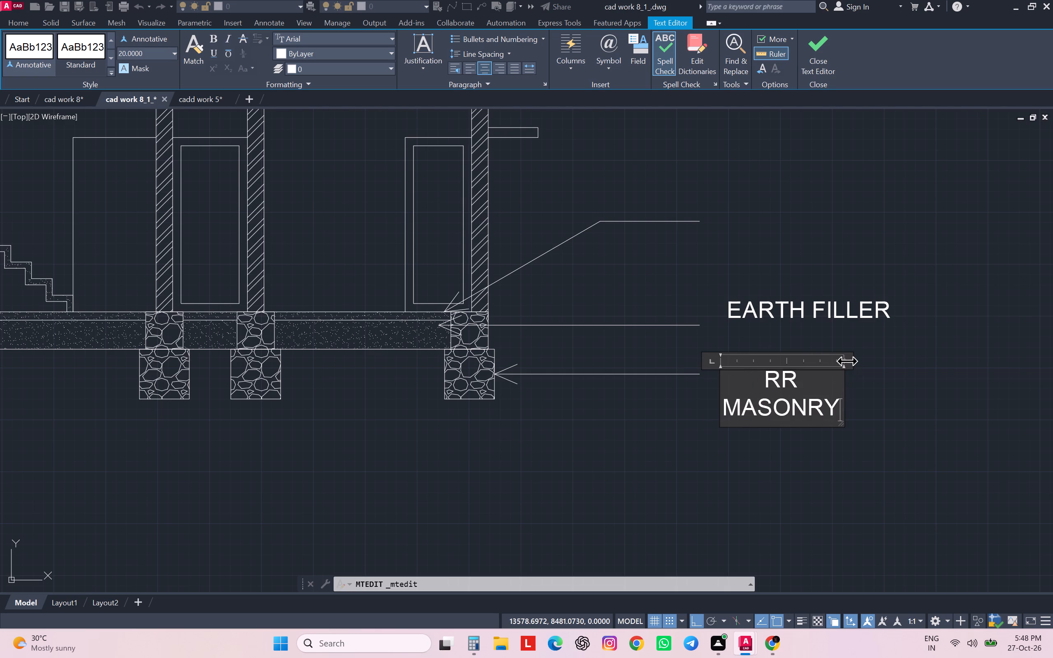
left_click_drag(844, 360, 978, 359)
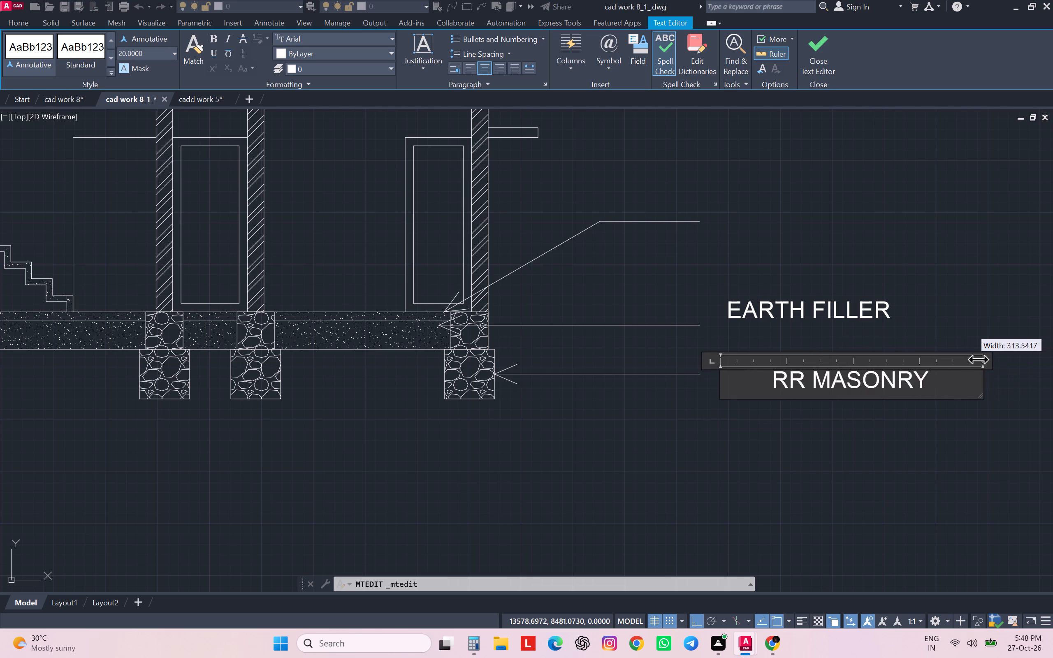
left_click_drag(978, 359, 945, 363)
left_click(901, 408)
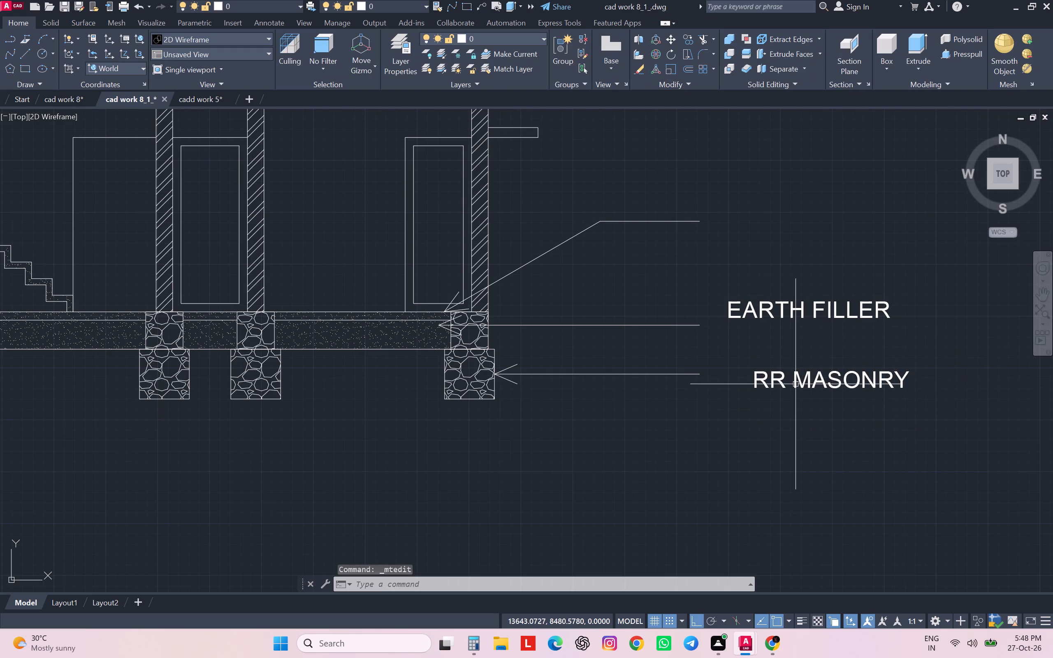
Copy the RR MASONRY label up to the outer end of the sloping flooring leader, with Ortho off.
left_click(795, 383)
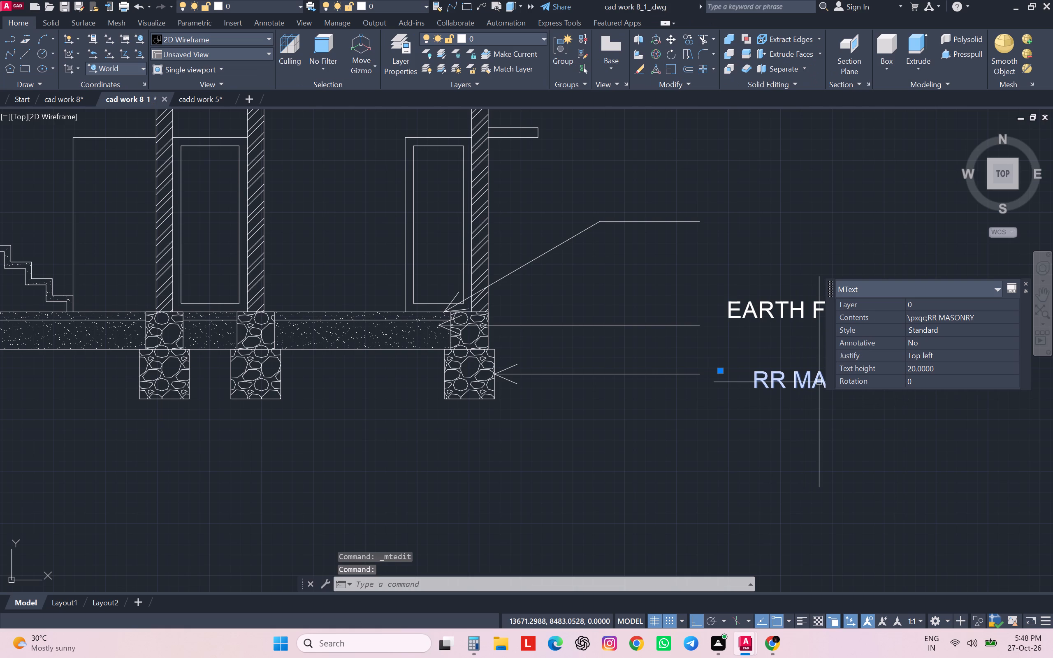
type("CO")
key("Return")
left_click(819, 382)
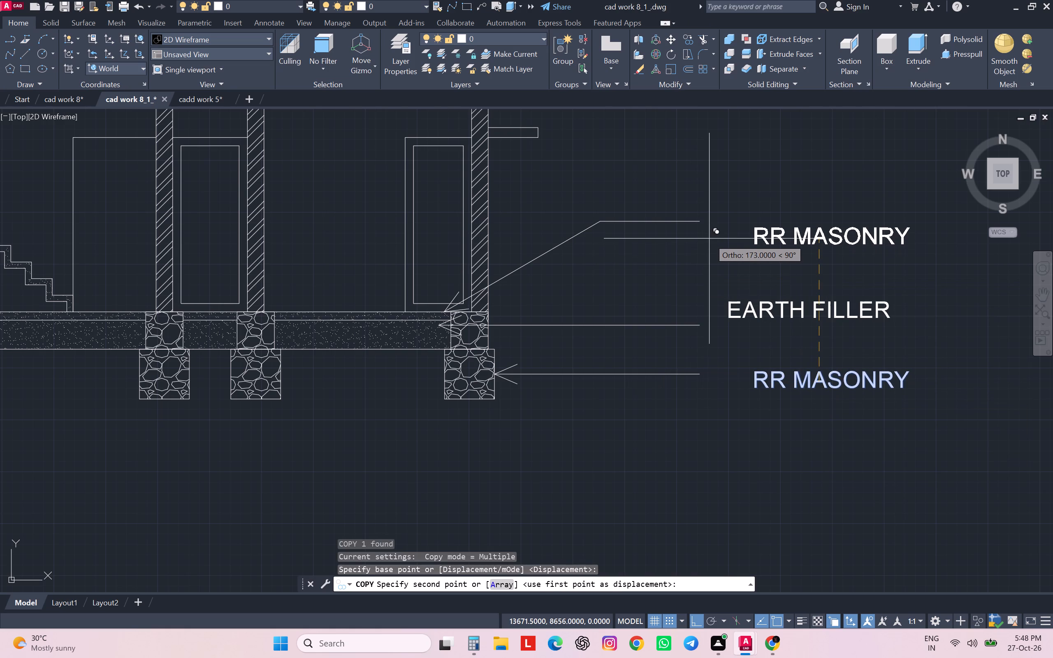
key("F8")
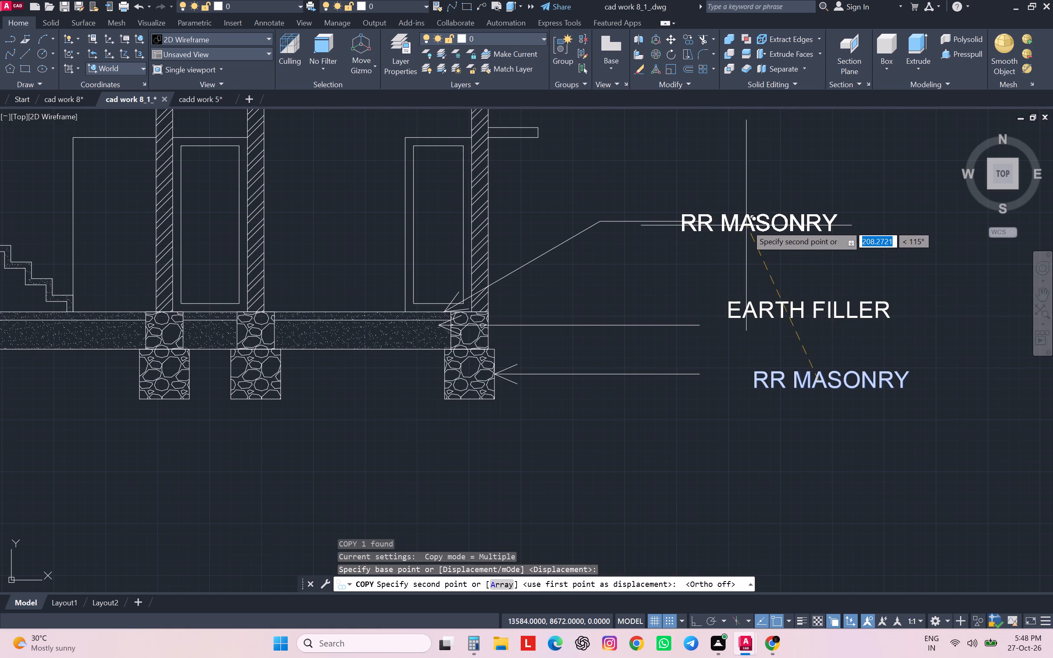
left_click(776, 225)
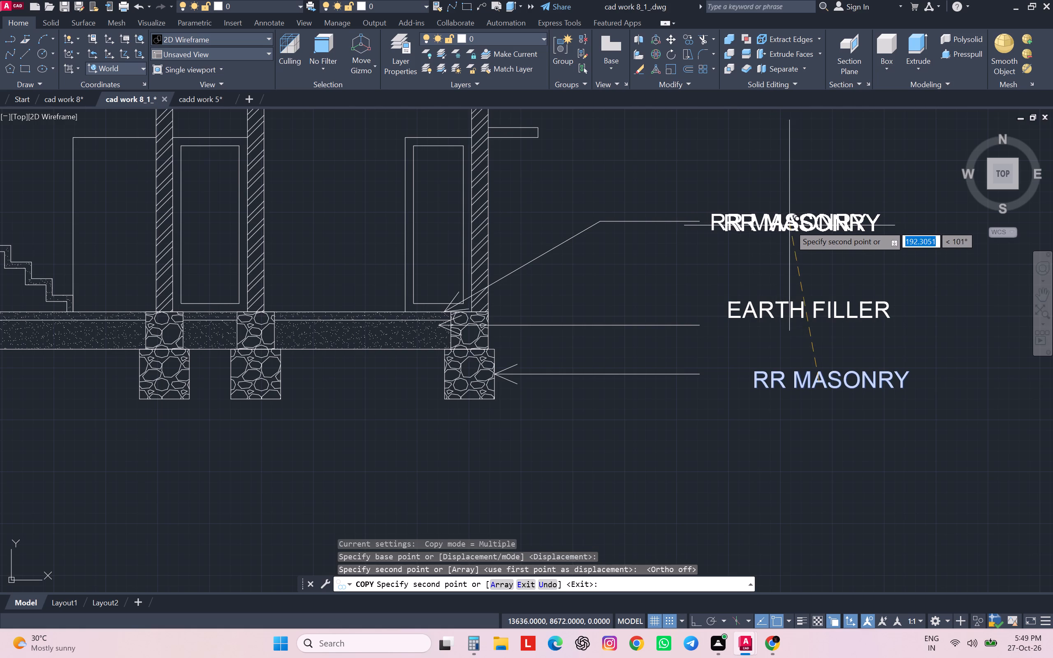
key("Escape")
Move the lower RR MASONRY label and the EARTH FILLER label in line with the ends of their leaders.
left_click(798, 383)
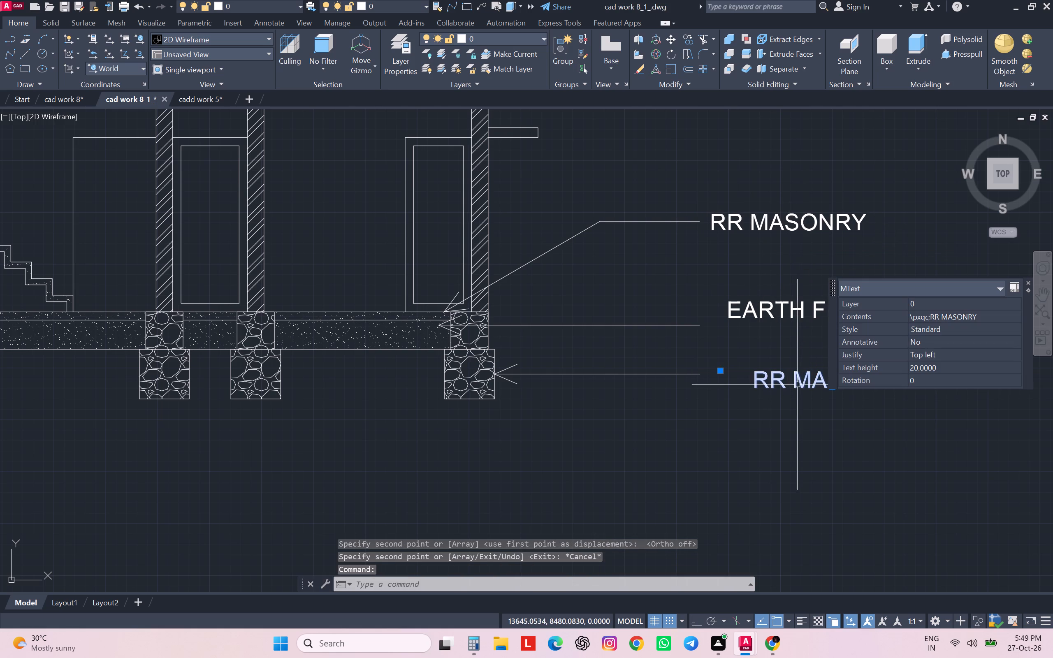
left_click(718, 371)
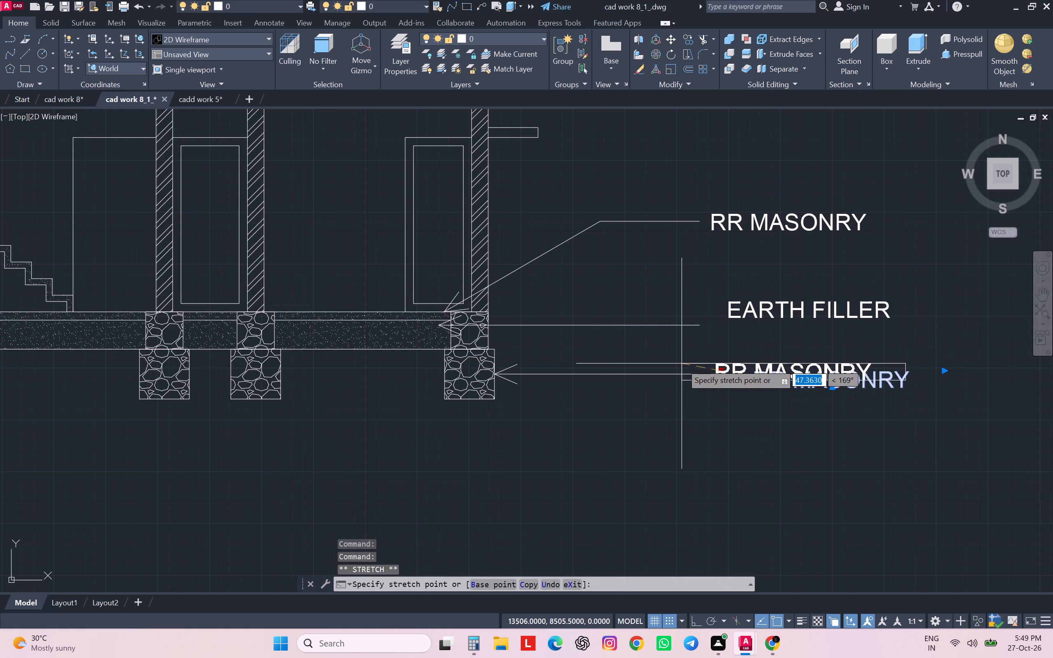
left_click(677, 361)
left_click(738, 318)
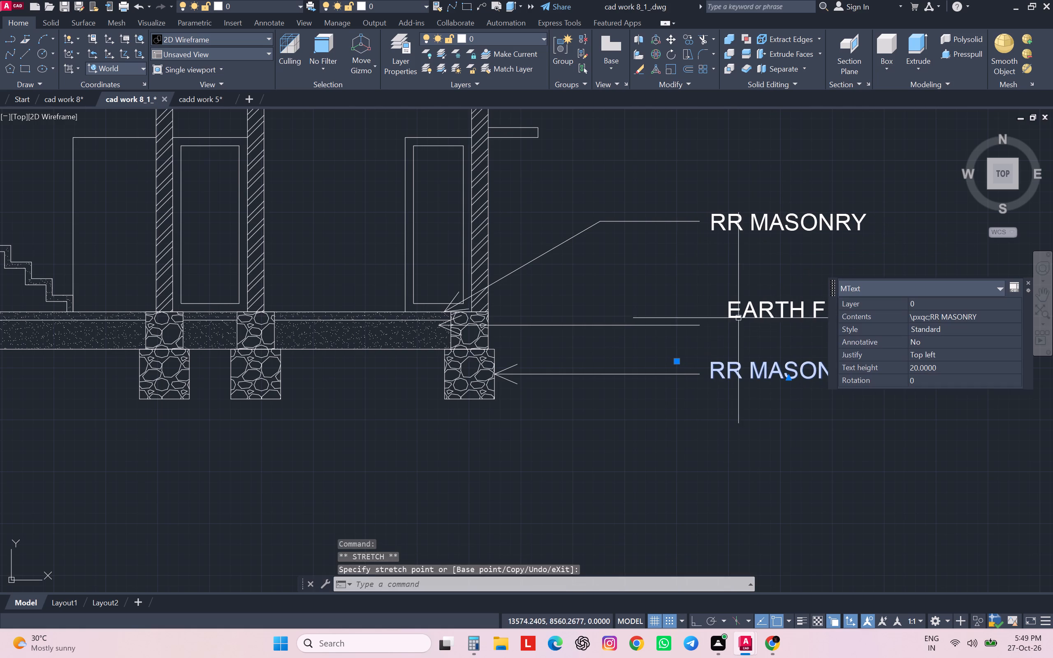
left_click(719, 299)
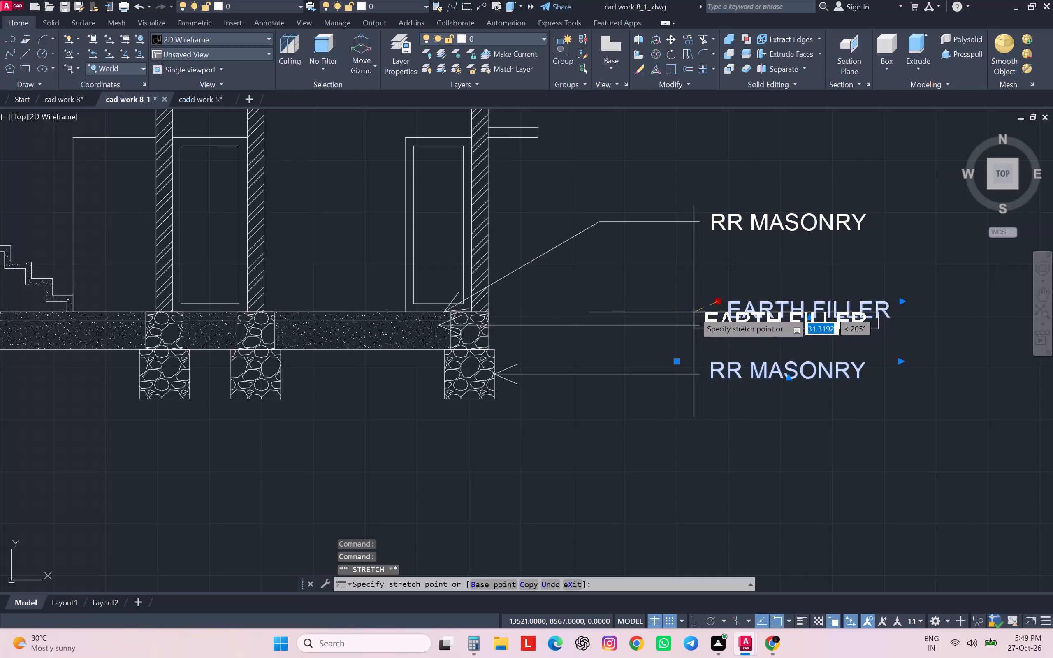
left_click(697, 312)
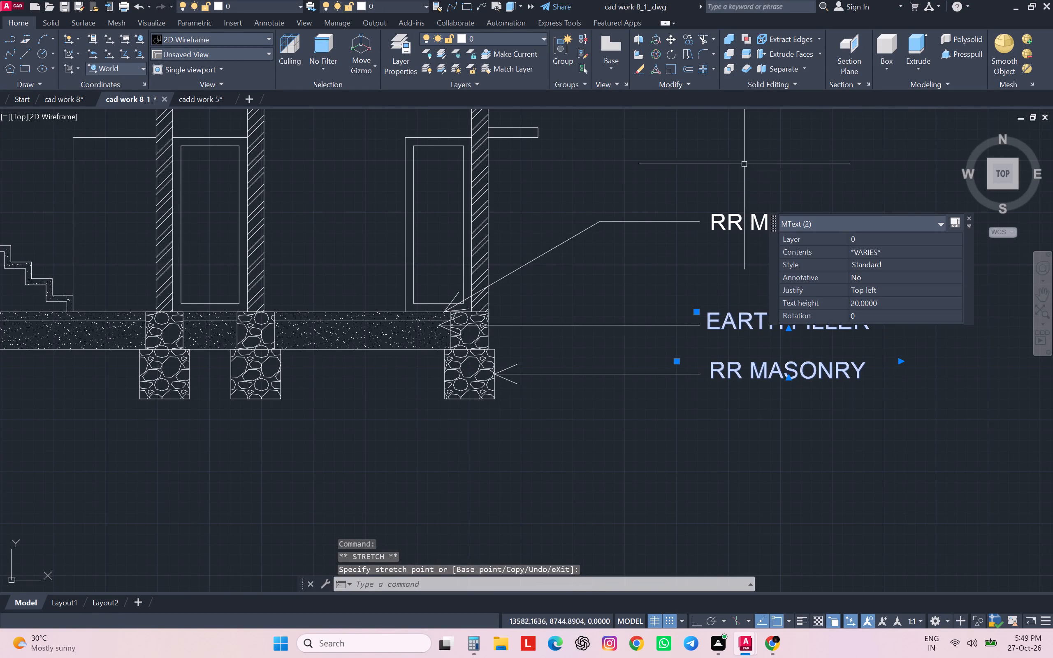
Change the copied RR MASONRY label at the sloping leader to FLOORING.
double_click(735, 204)
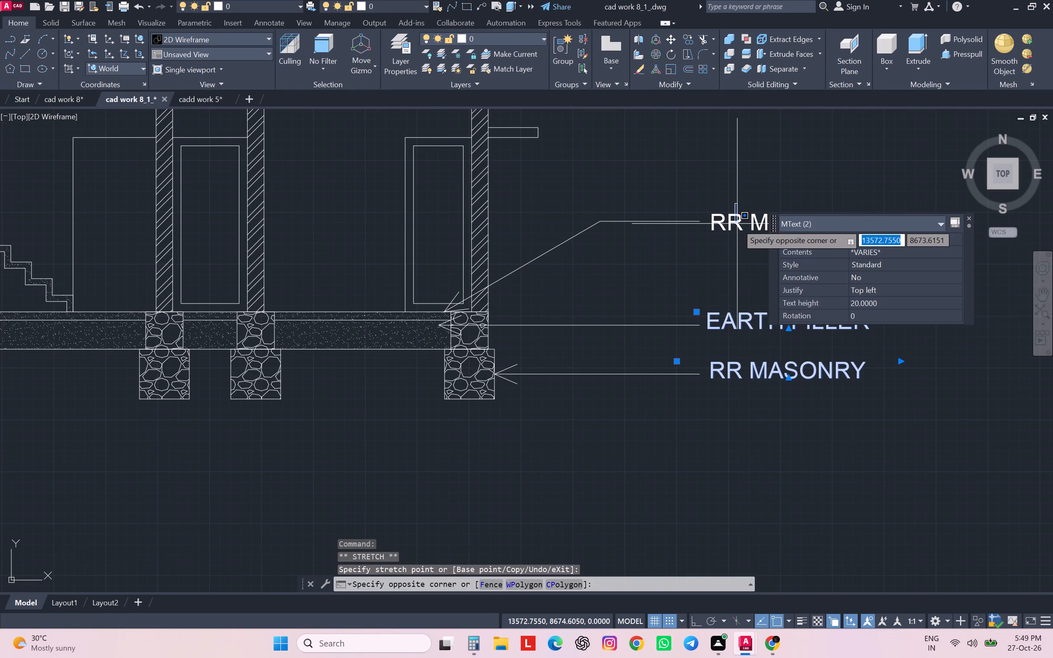
key("Escape")
key("Escape")
key("Escape")
double_click(737, 223)
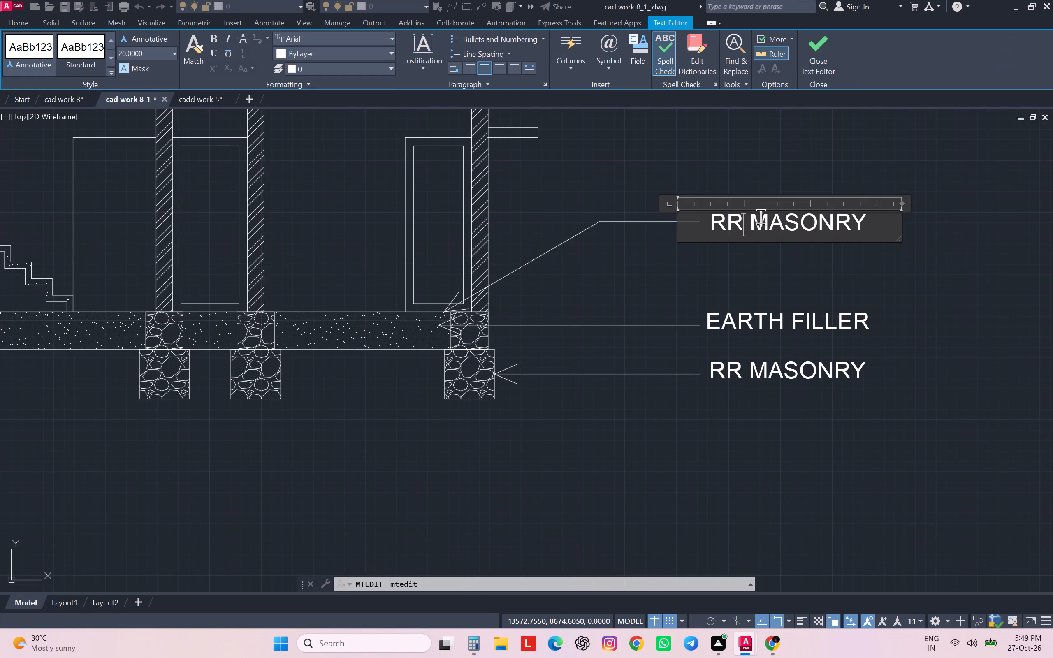
left_click_drag(877, 218, 649, 251)
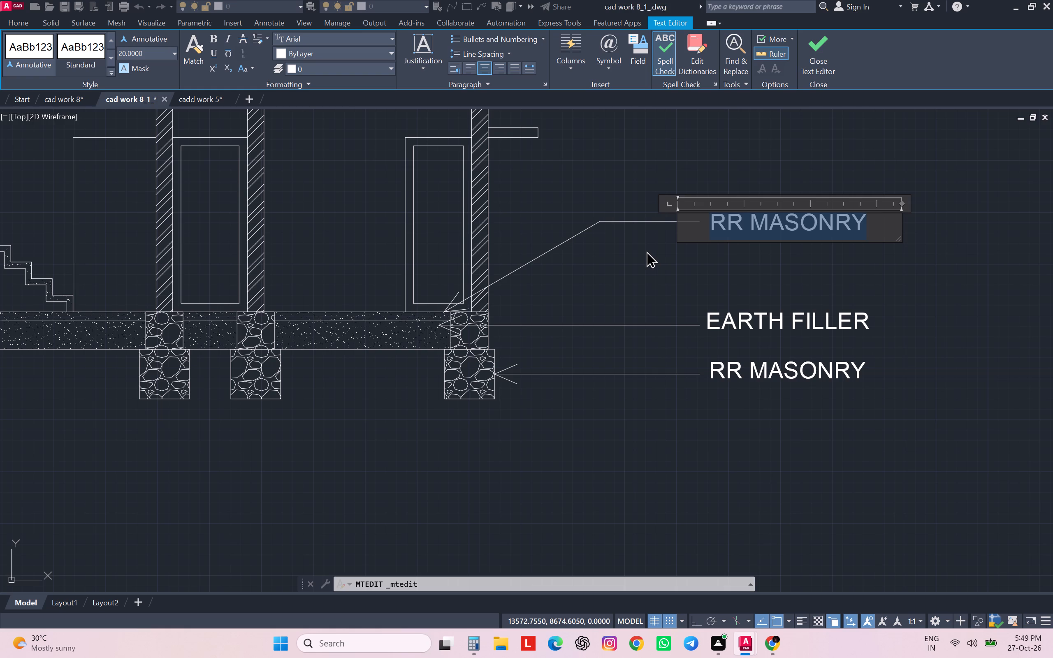
type("FLOOE")
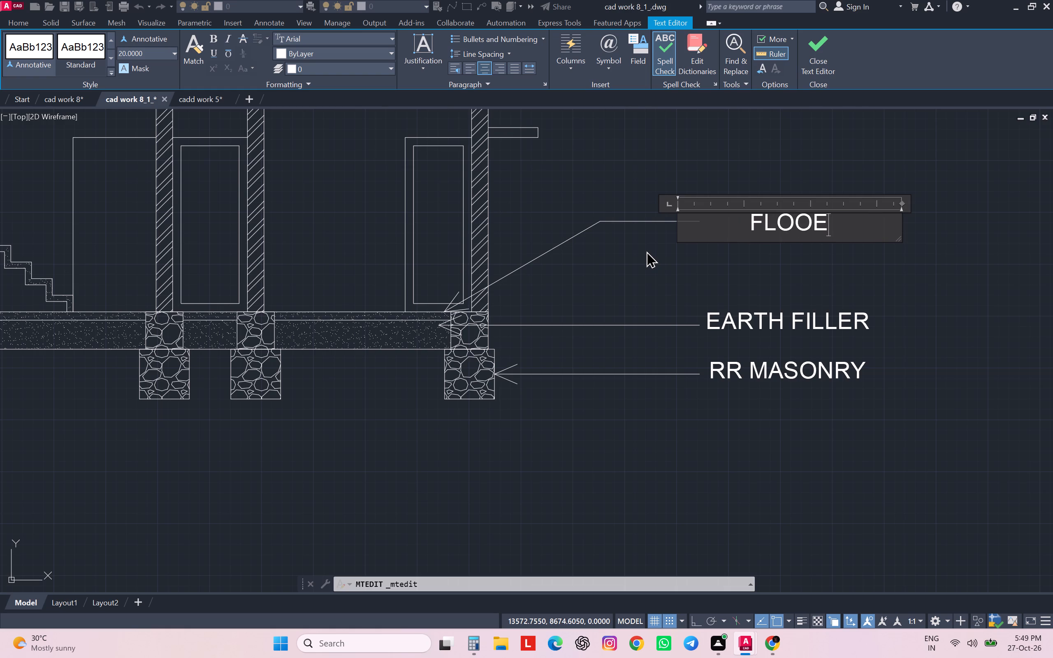
key("BackSpace")
type("RING")
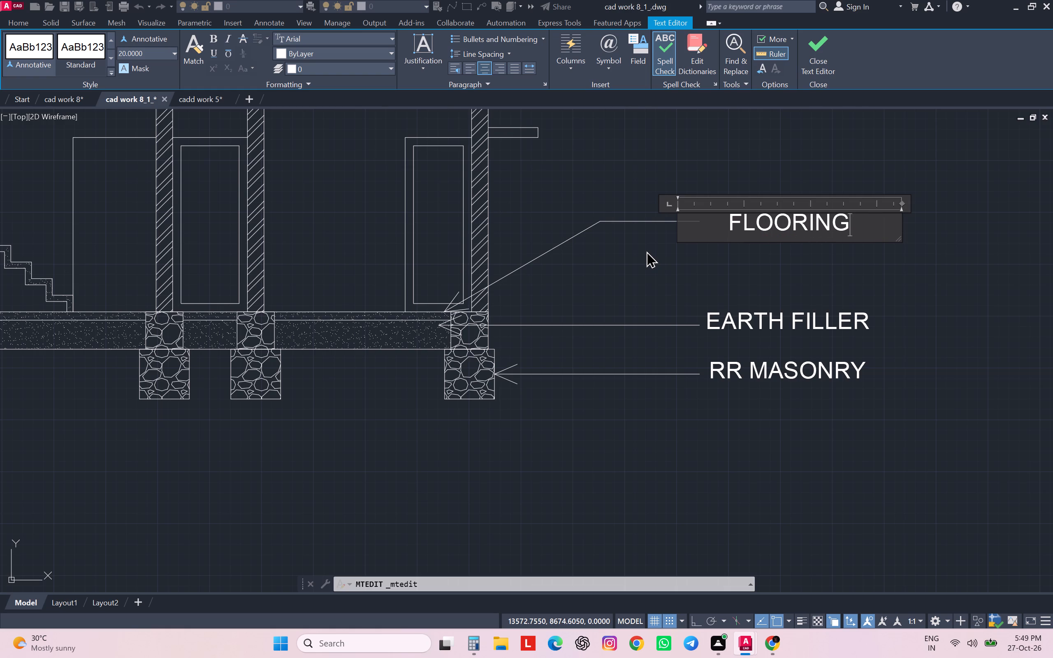
left_click(646, 251)
Move the FLOORING label so it sits just past the outer end of the sloping leader.
scroll(684, 275, "down", 2)
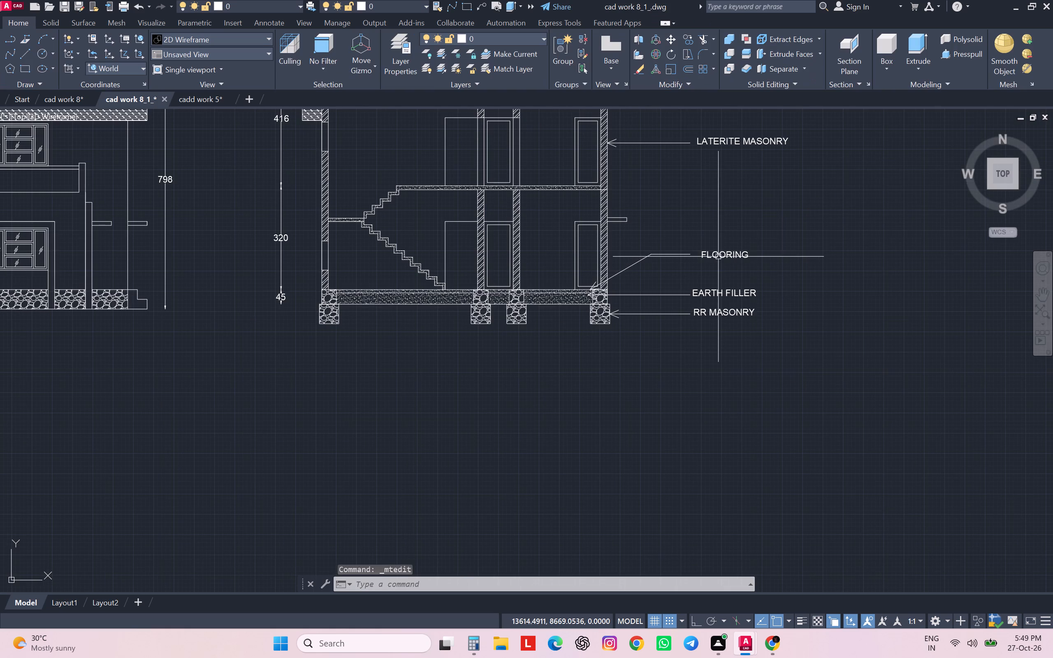
left_click(718, 257)
scroll(682, 251, "up", 2)
scroll(682, 251, "down", 1)
scroll(682, 251, "up", 1)
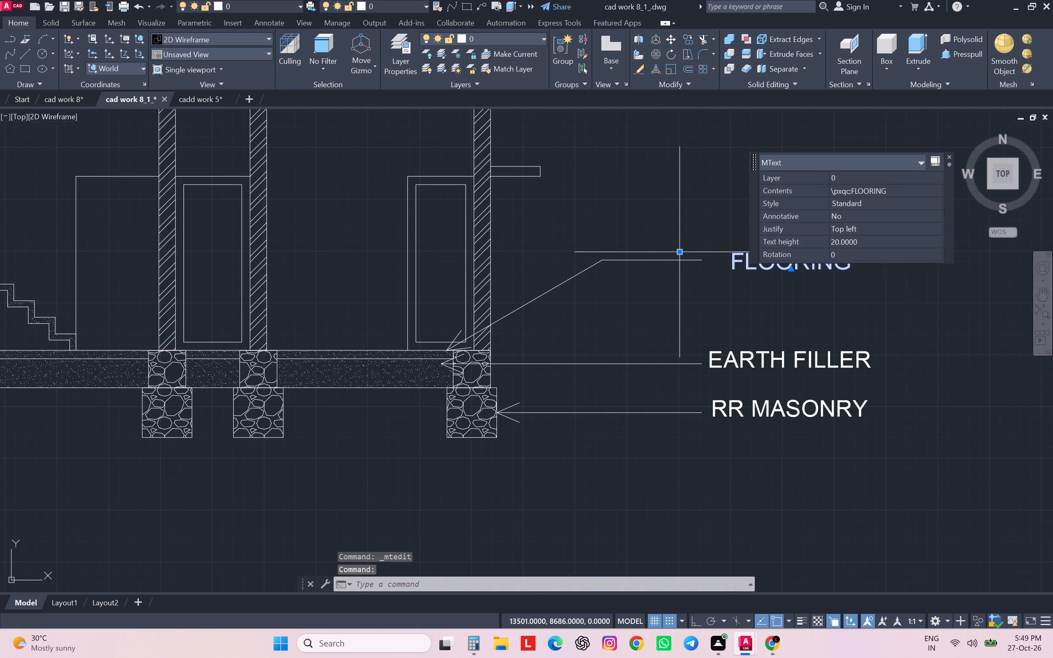
left_click(682, 251)
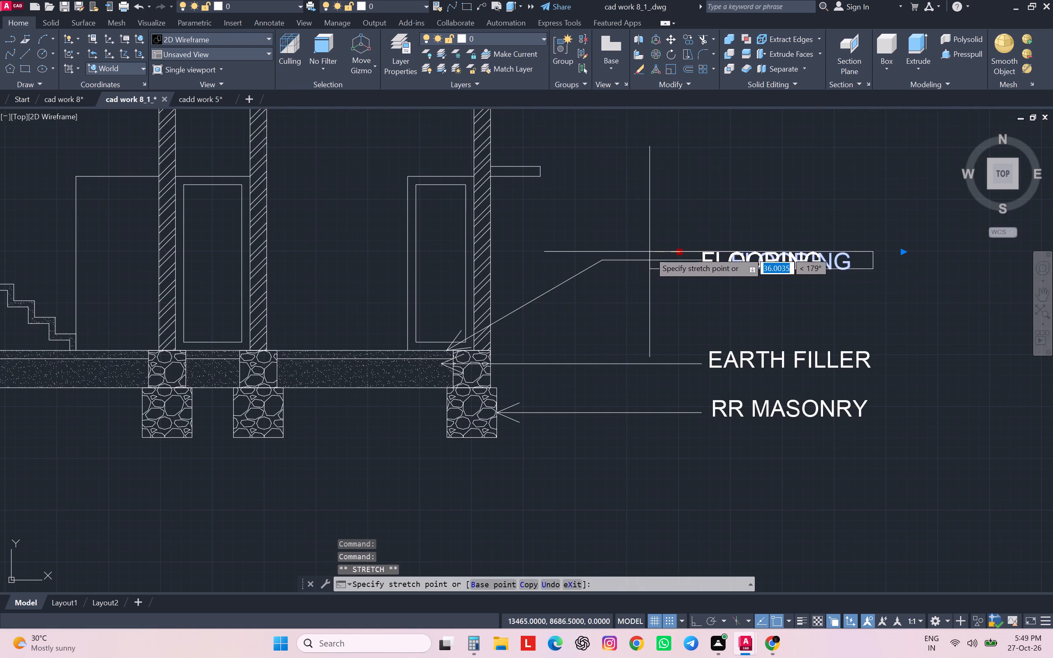
left_click(649, 252)
scroll(769, 342, "down", 1)
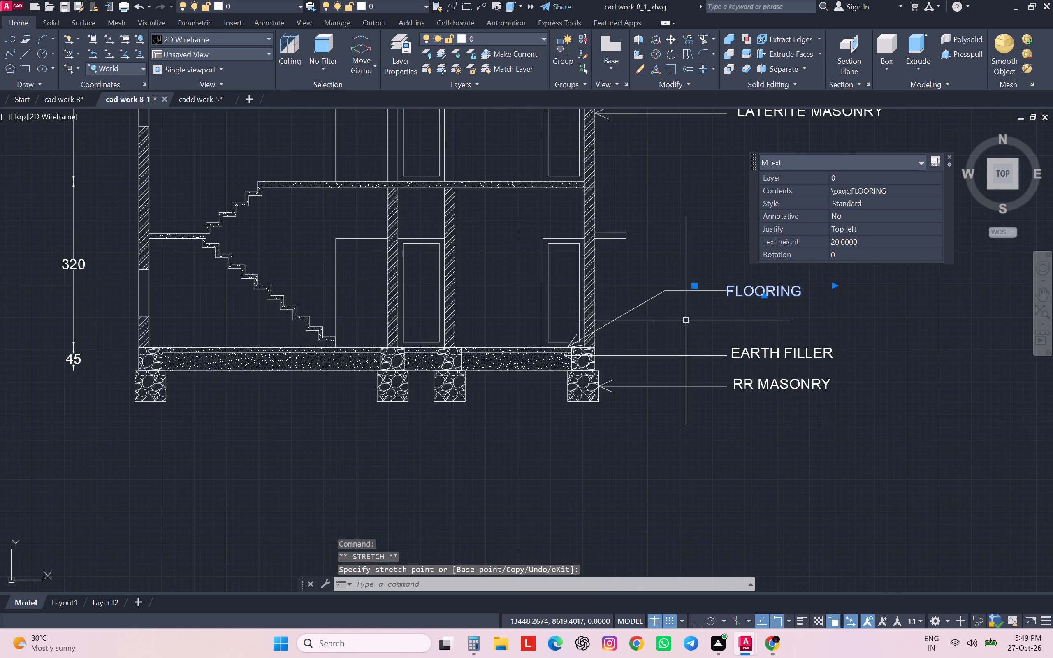
scroll(703, 279, "up", 3)
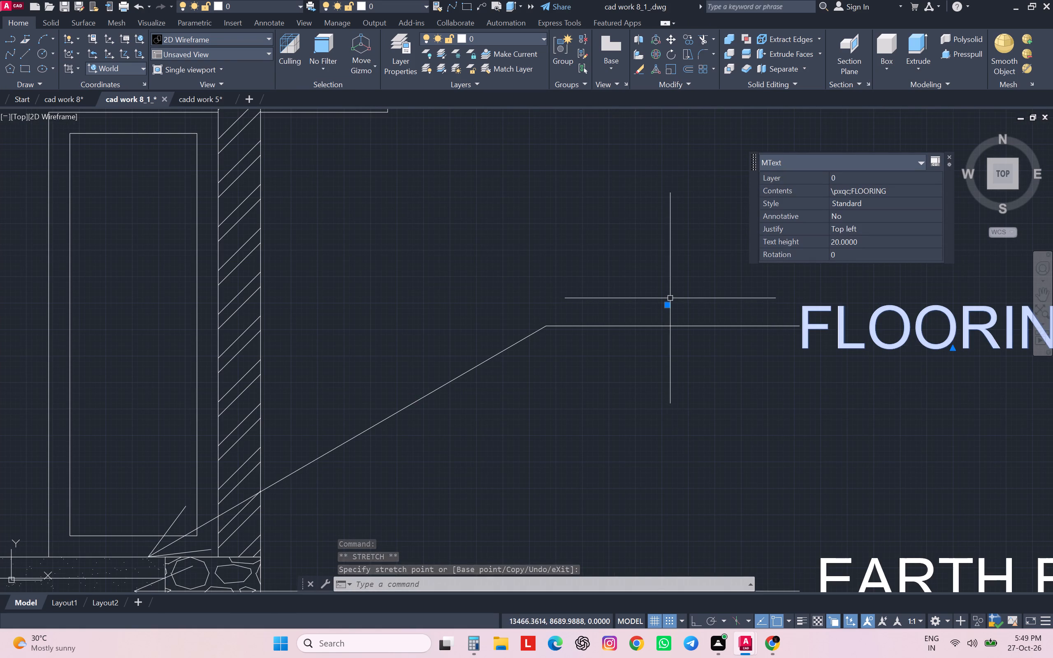
left_click(668, 303)
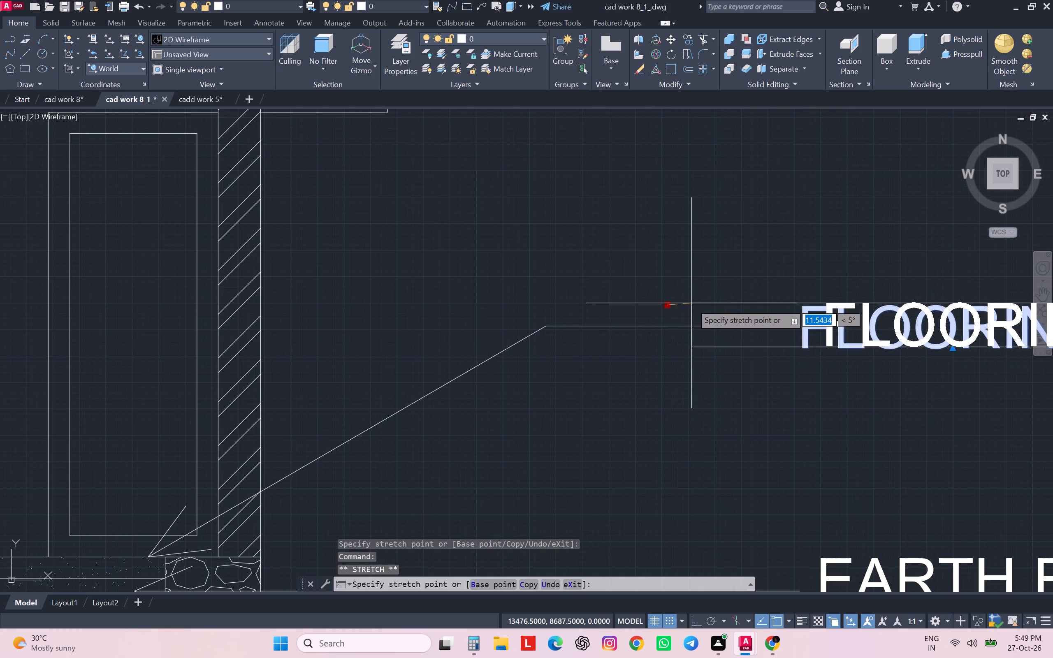
left_click(691, 304)
key("Escape")
key("Escape")
key("Escape")
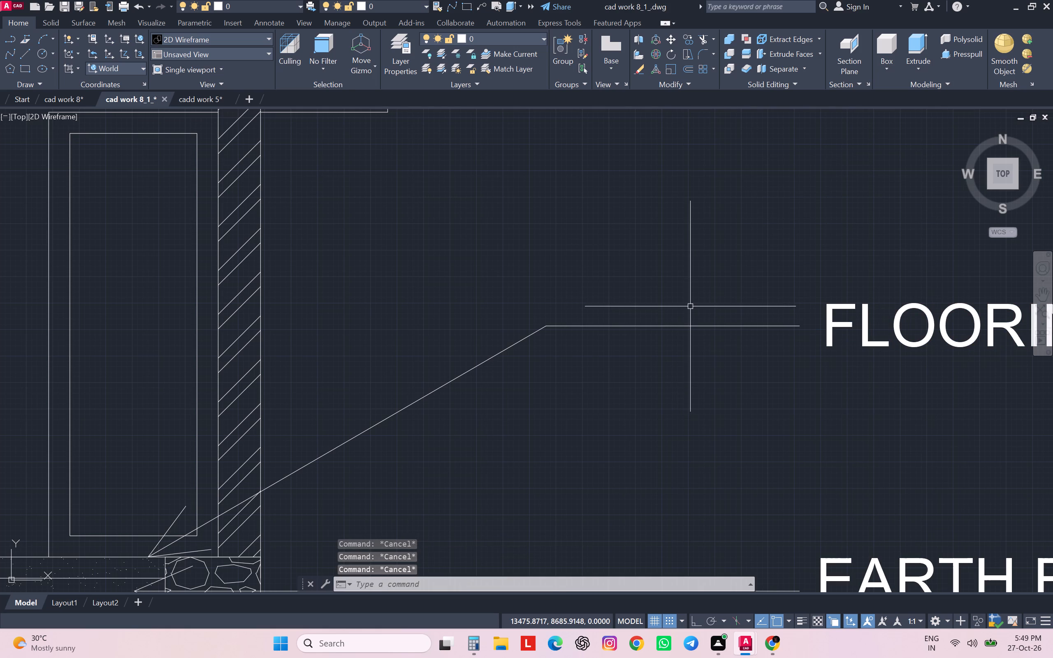
Move the LATERITE MASONRY label closer to the end of its leader, in line with it.
scroll(690, 306, "down", 6)
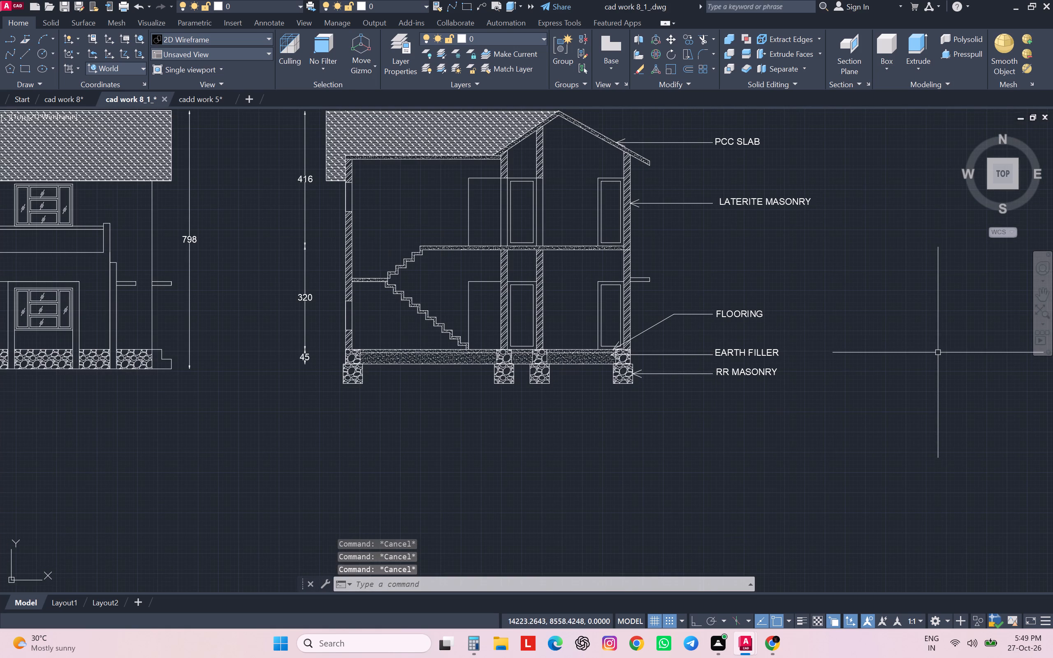
left_click(748, 204)
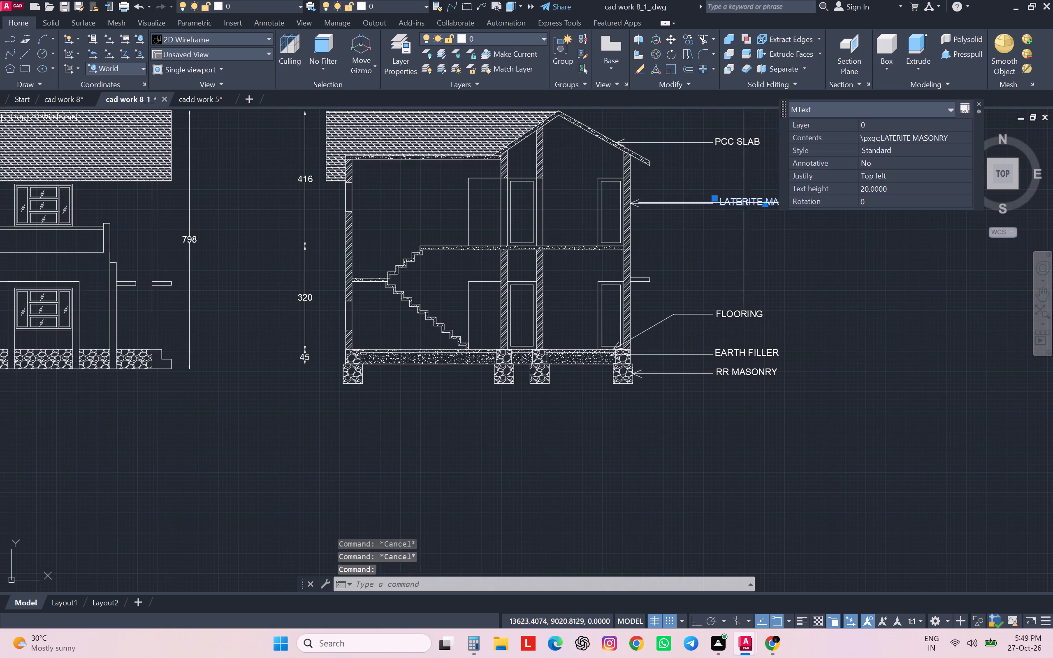
scroll(738, 200, "up", 4)
left_click(589, 189)
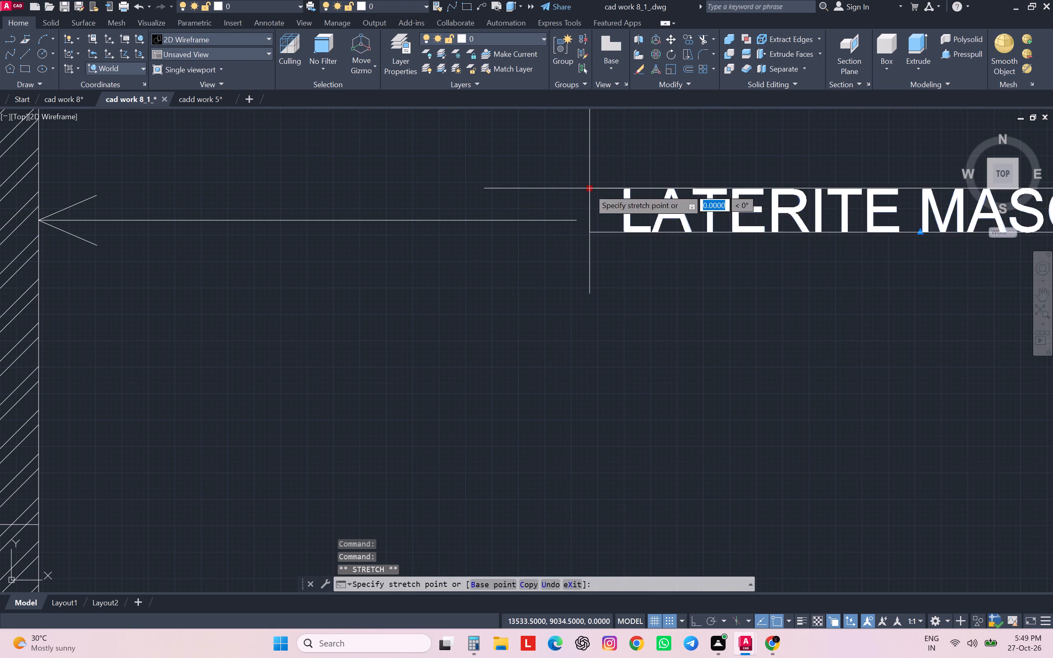
left_click(567, 198)
key("Escape")
key("Escape")
key("Escape")
scroll(573, 214, "down", 3)
scroll(638, 269, "down", 2)
scroll(883, 334, "down", 1)
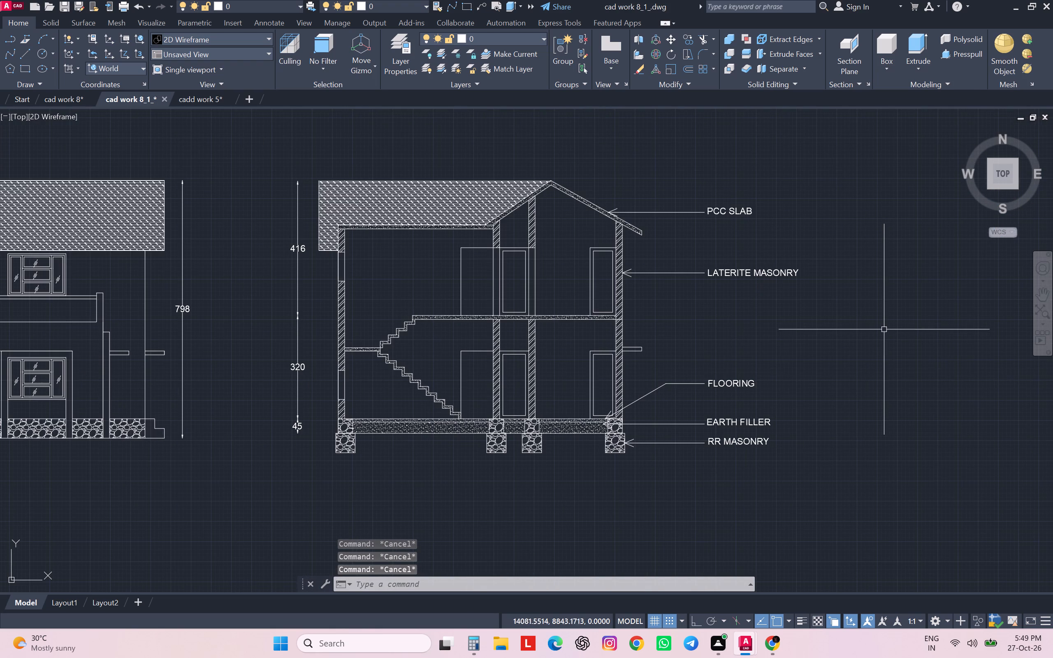
Copy the section's PCC SLAB label to below the A mark under the first floor plan.
scroll(886, 325, "down", 2)
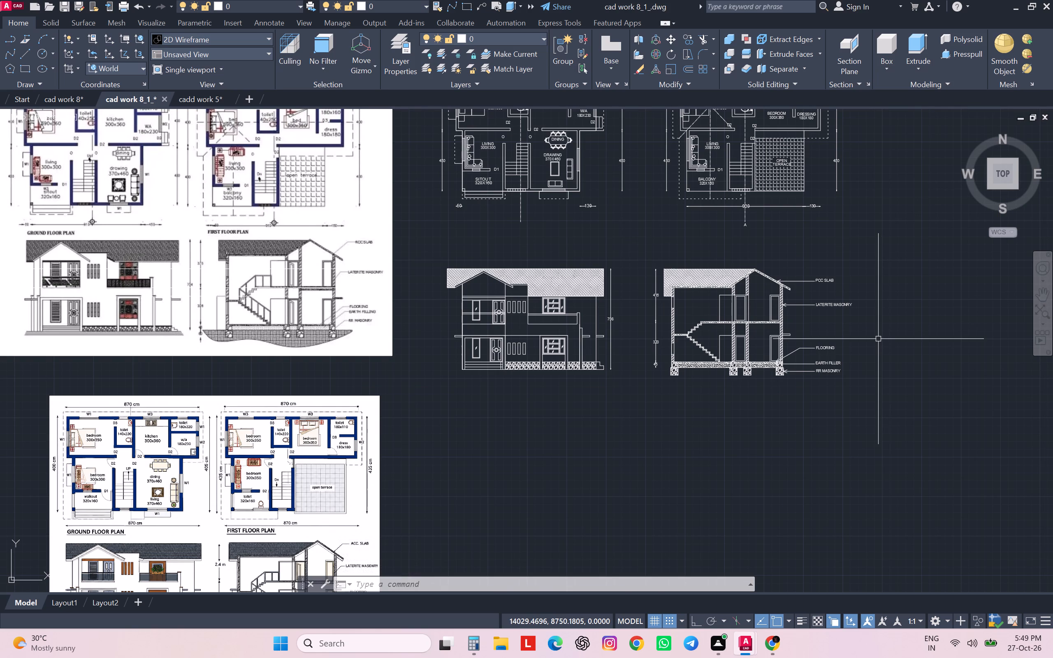
middle_click_drag(881, 338, 893, 401)
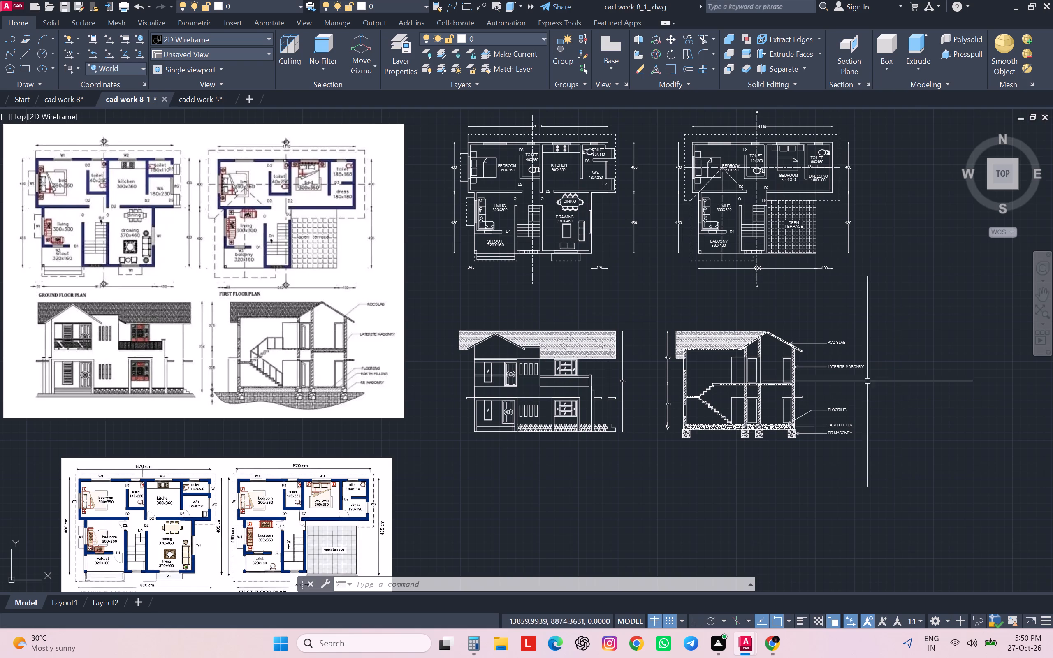
left_click(847, 344)
type("CO")
key("Return")
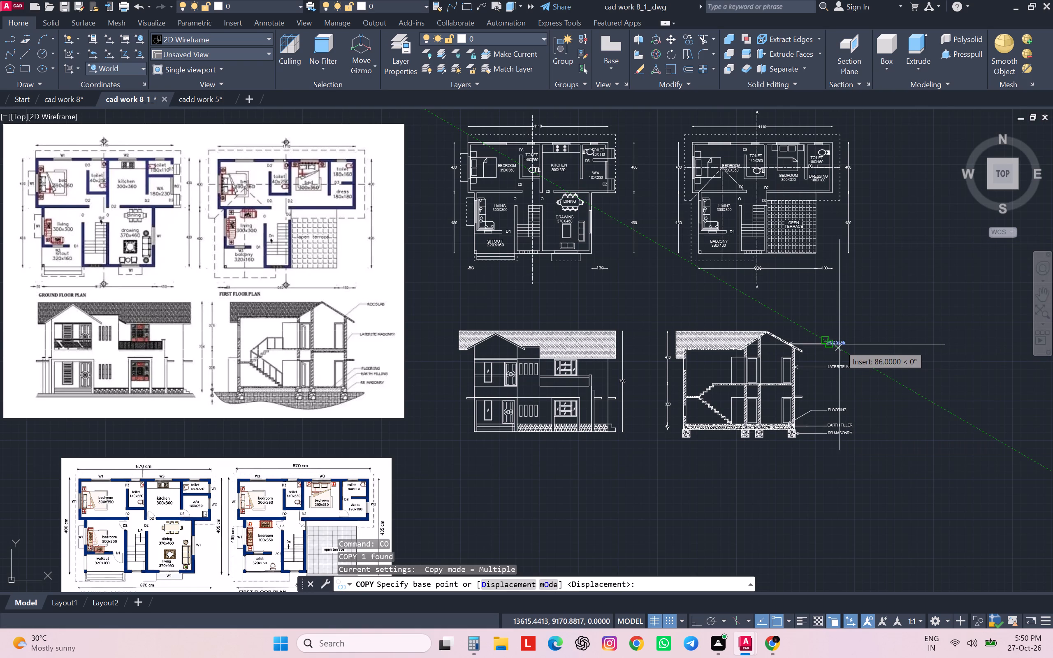
left_click(840, 343)
scroll(765, 301, "up", 2)
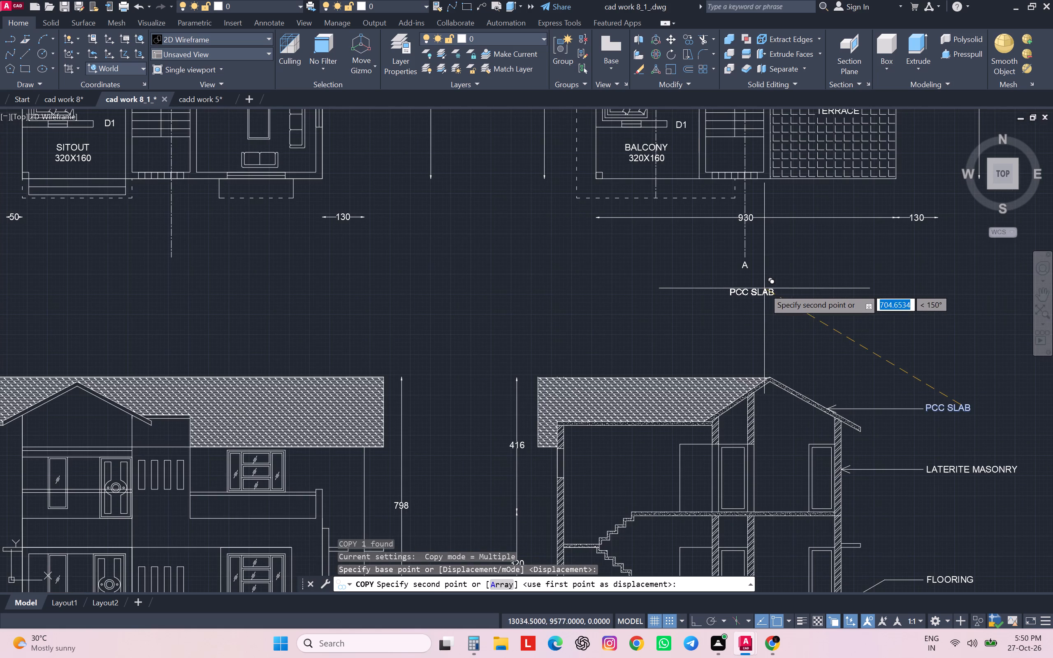
left_click(764, 285)
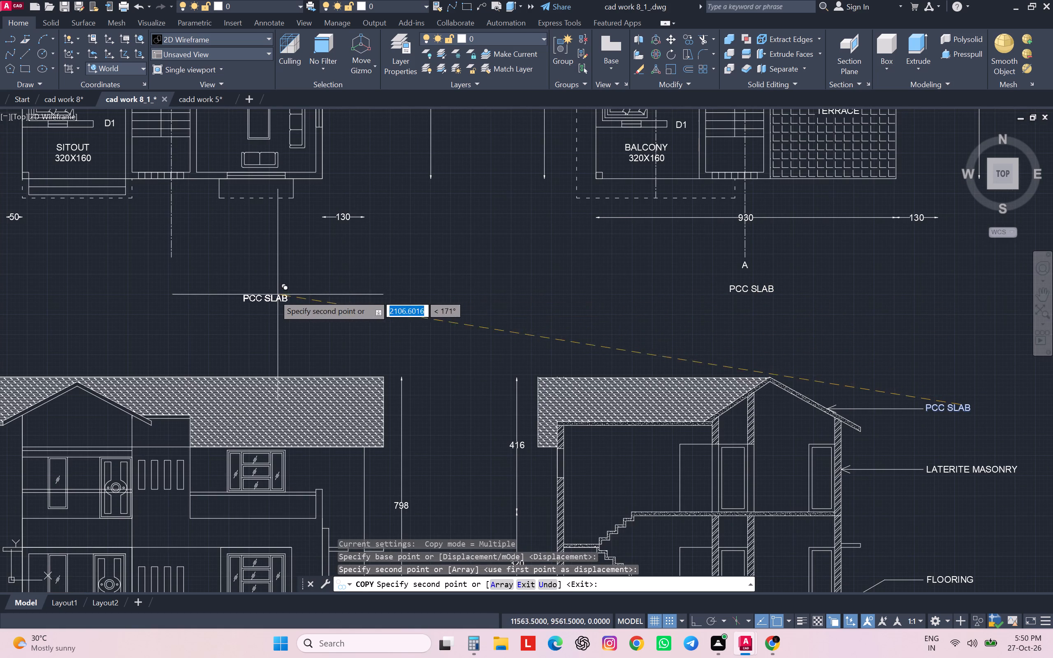
key("Escape")
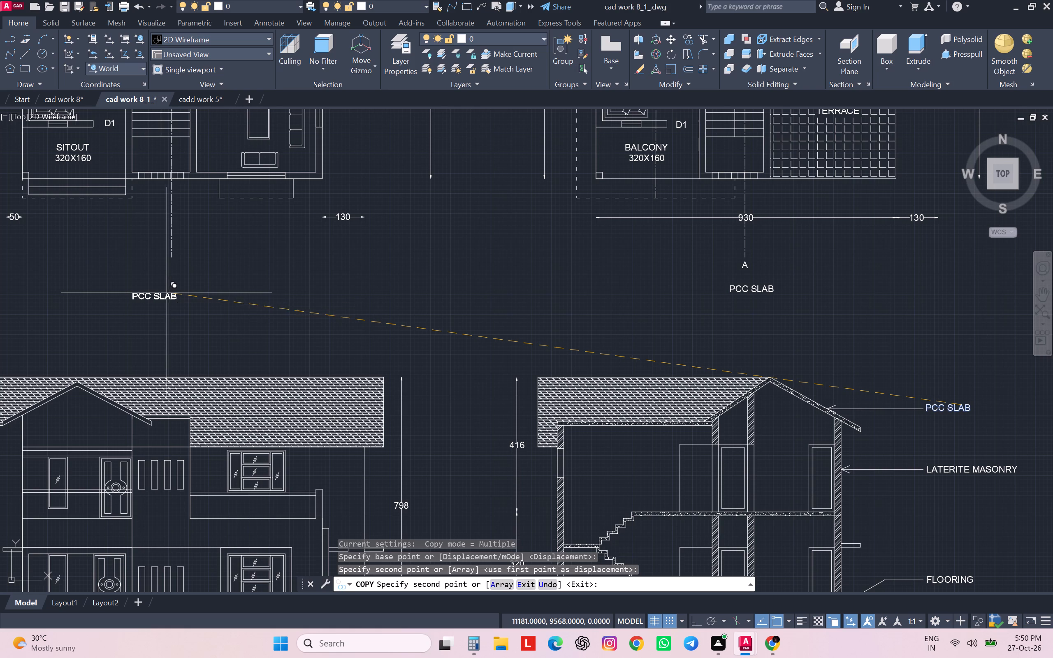
Copy the label under the first floor plan straight across to below the ground floor plan, with Ortho on.
left_click(743, 289)
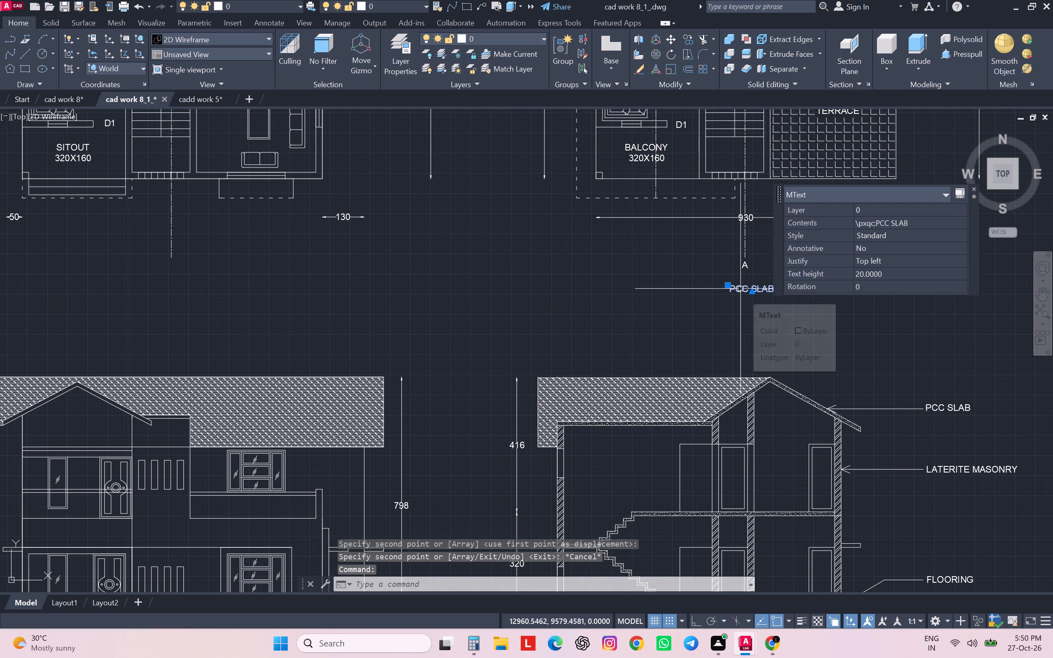
type("CO")
key("space")
left_click(750, 287)
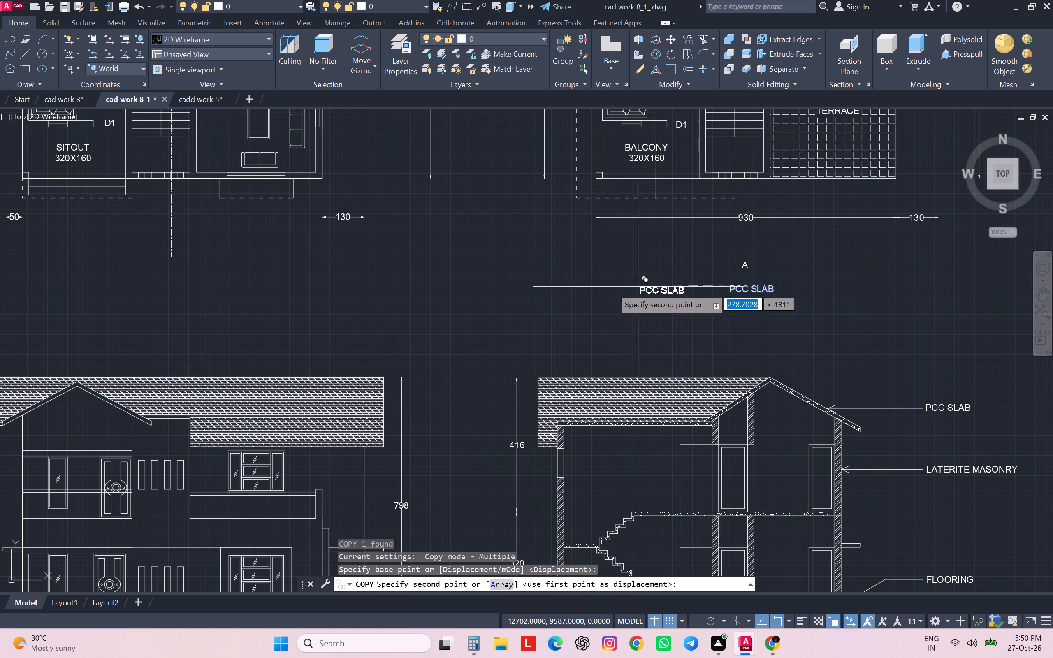
key("F8")
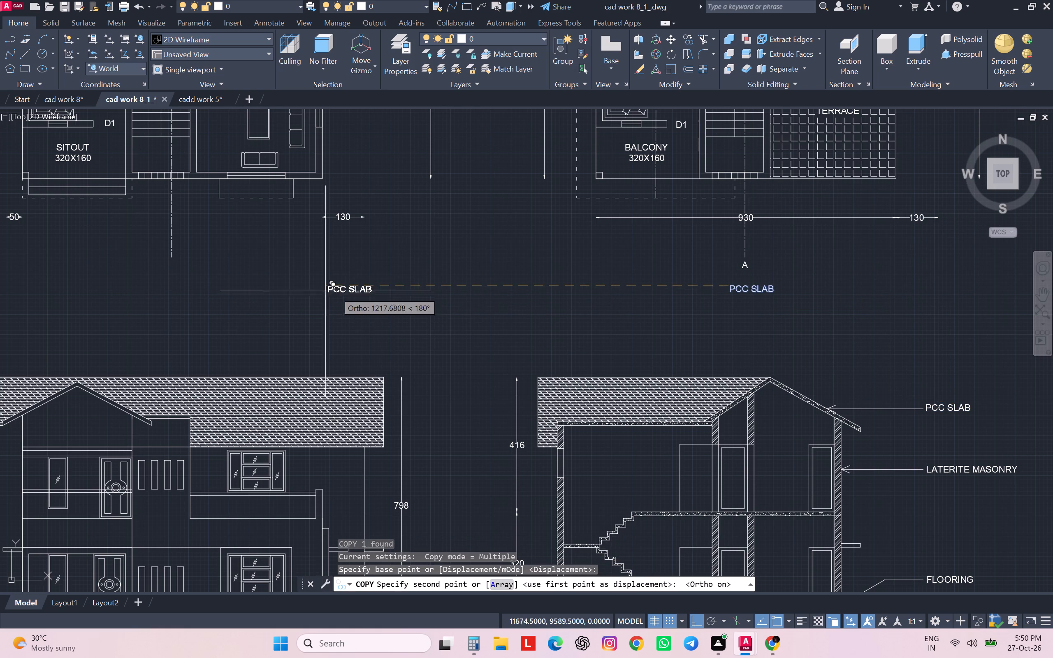
left_click(131, 274)
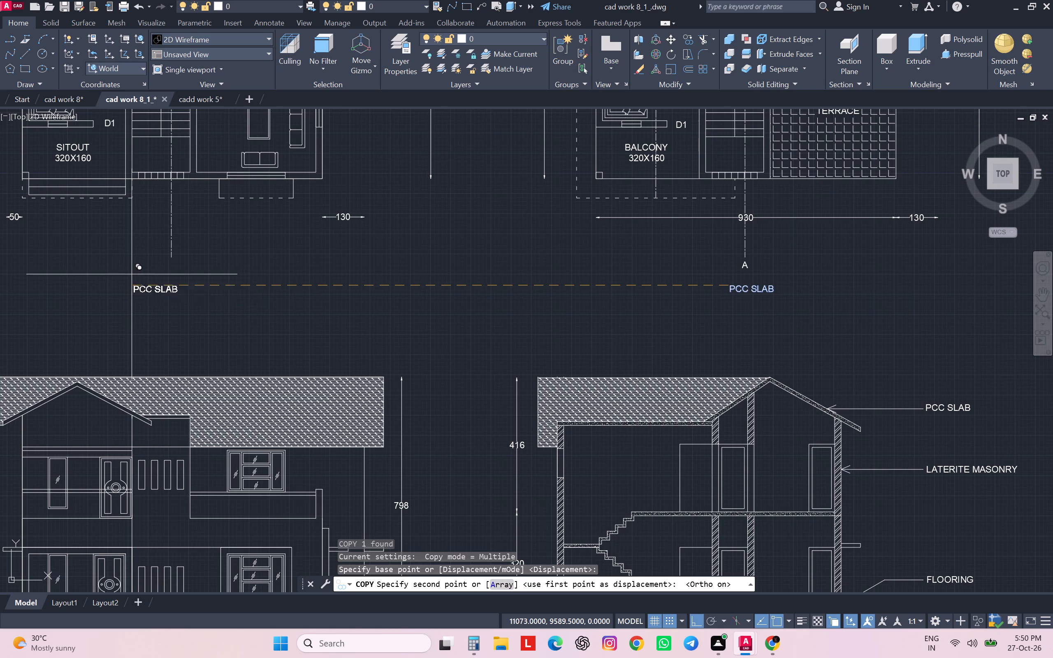
key("Escape")
key("Escape")
Widen the text box of the PCC SLAB label below the ground floor plan and try to set its text height to 30.
double_click(168, 288)
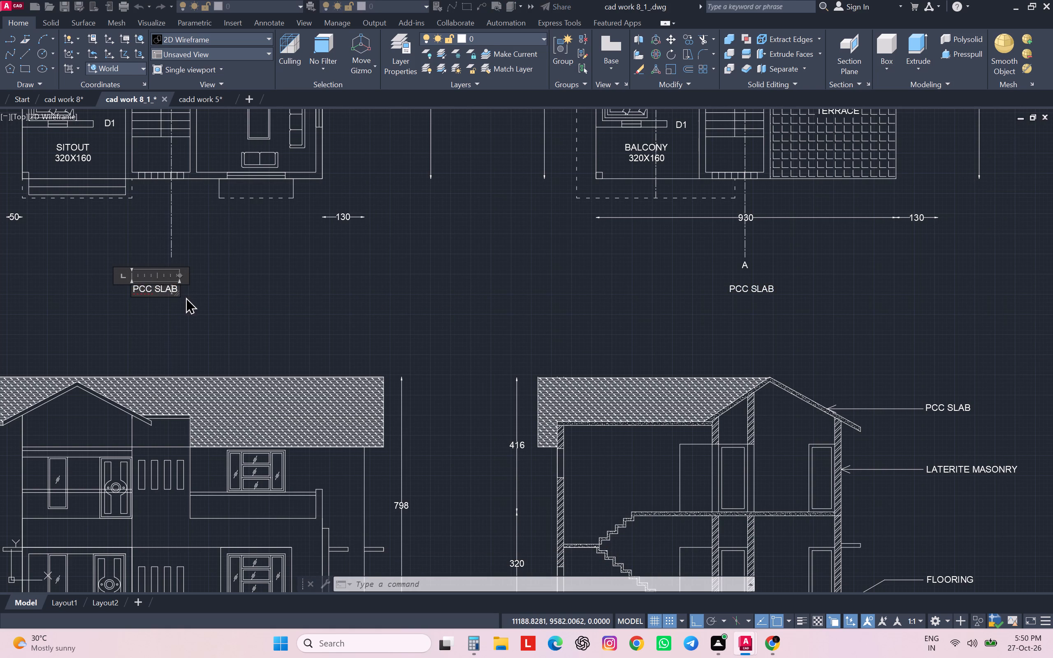
scroll(173, 287, "up", 3)
left_click_drag(192, 294, 13, 308)
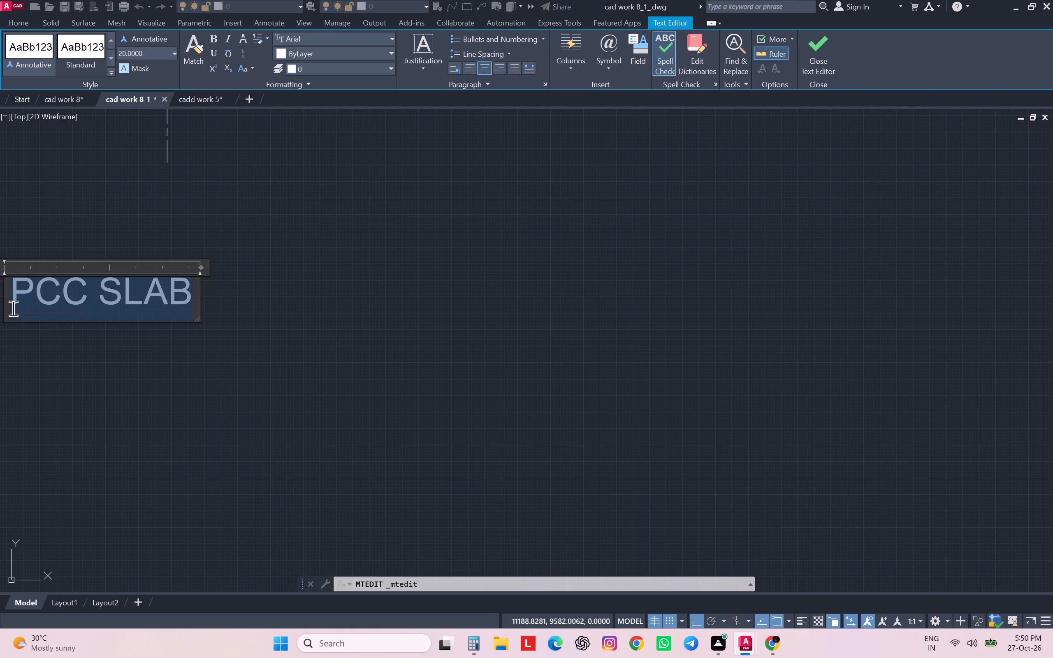
left_click_drag(13, 308, 14, 309)
left_click_drag(201, 267, 458, 266)
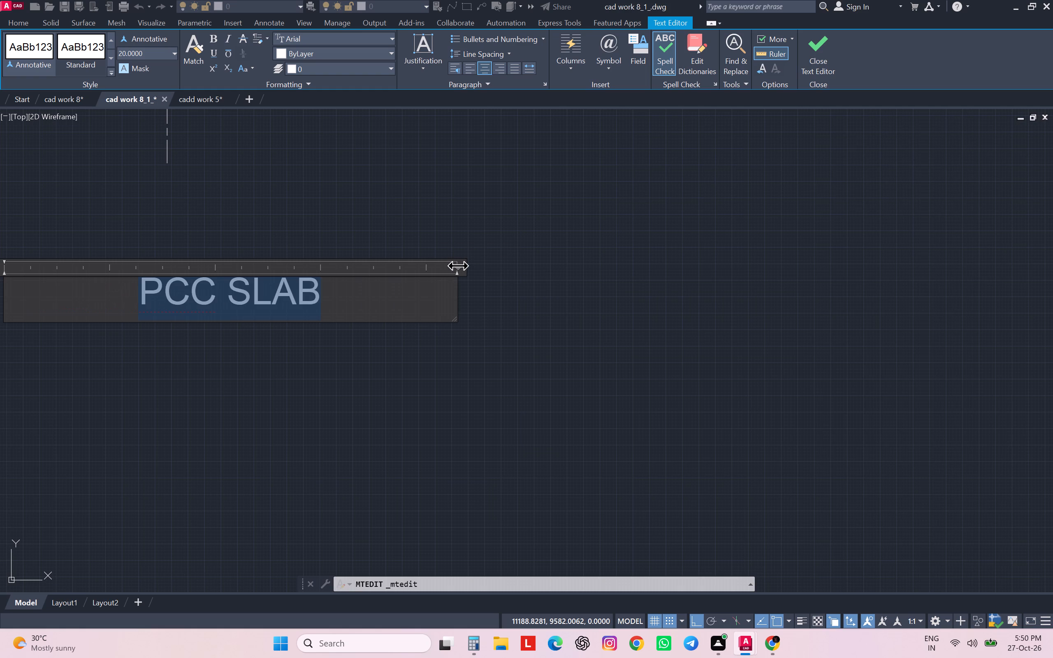
left_click(174, 53)
left_click_drag(158, 54, 97, 51)
left_click_drag(97, 51, 63, 49)
type("30")
key("Return")
left_click(151, 56)
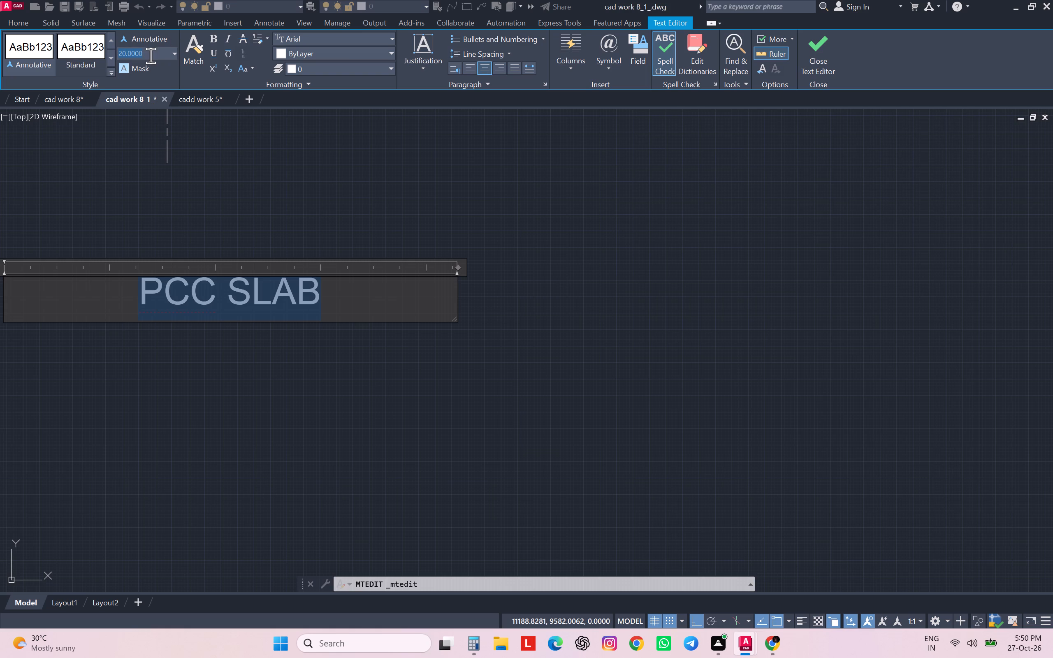
type("30")
key("Return")
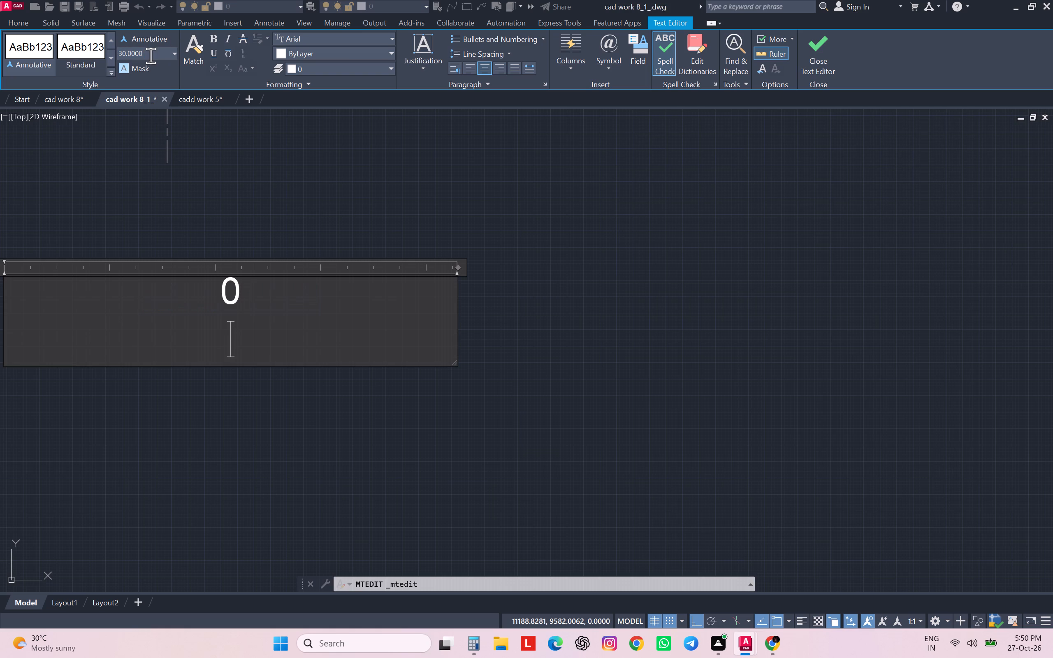
Replace the text of the label below the ground floor plan with GROUND FLOOR PLAN.
left_click(254, 300)
key("BackSpace")
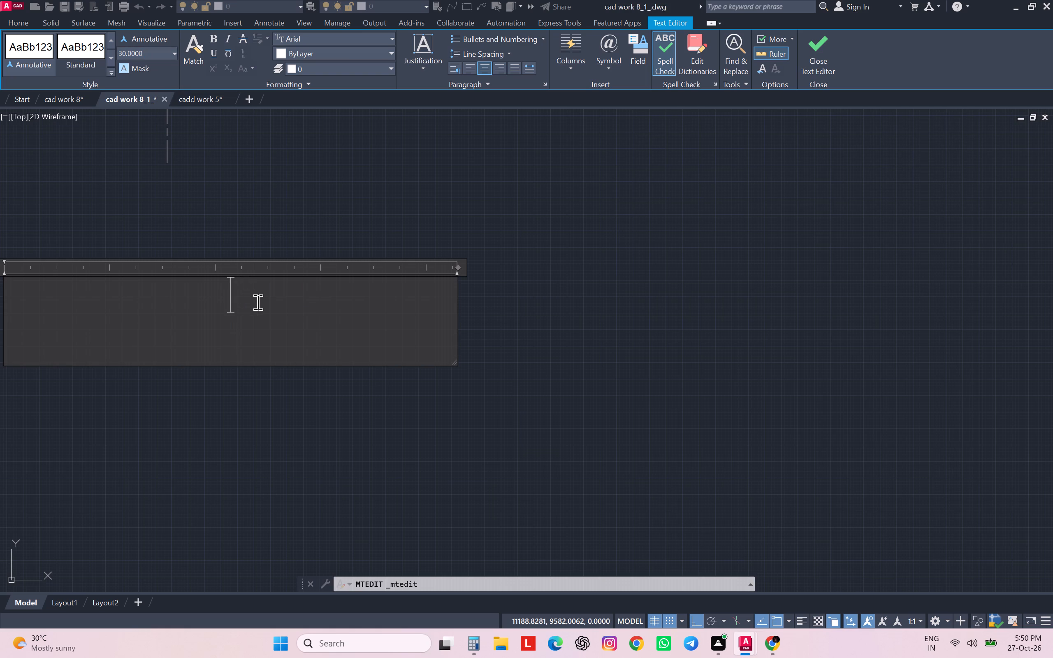
key("g")
type("ROUND FLOOR PLAN")
left_click(297, 415)
scroll(306, 364, "down", 2)
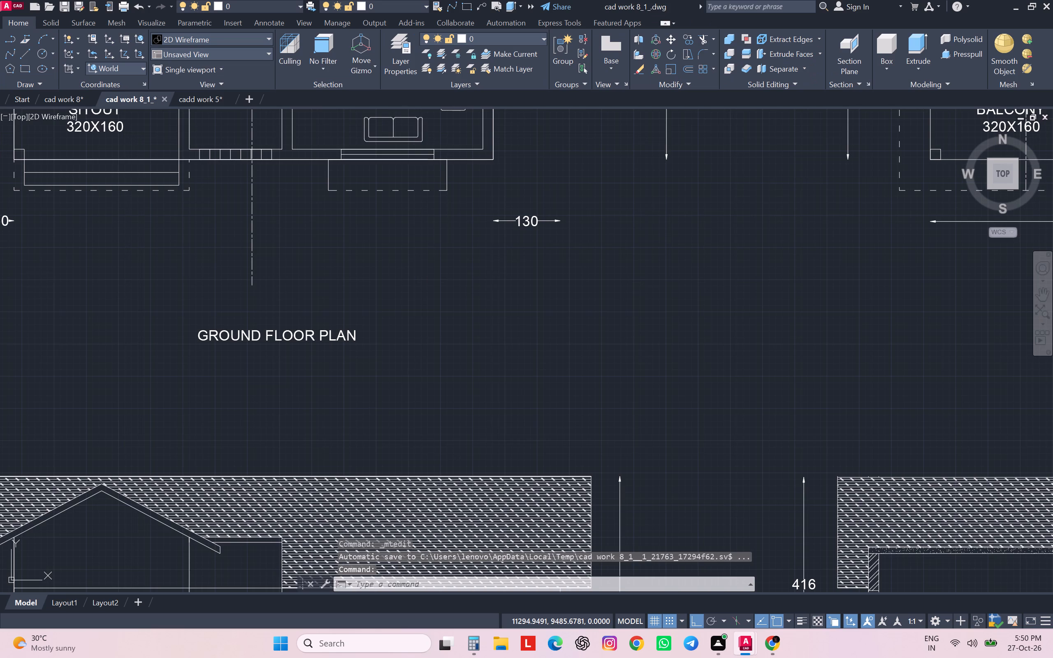
Set the text height of the PCC SLAB label under the first floor plan to 30 and widen its text box.
middle_click_drag(501, 328, 151, 263)
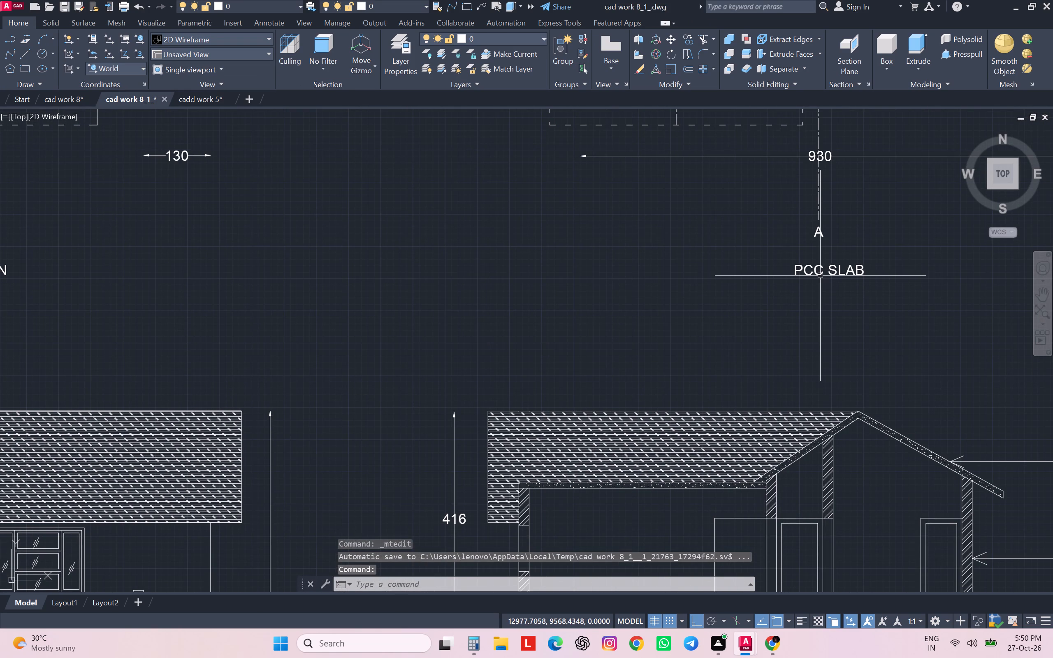
double_click(820, 272)
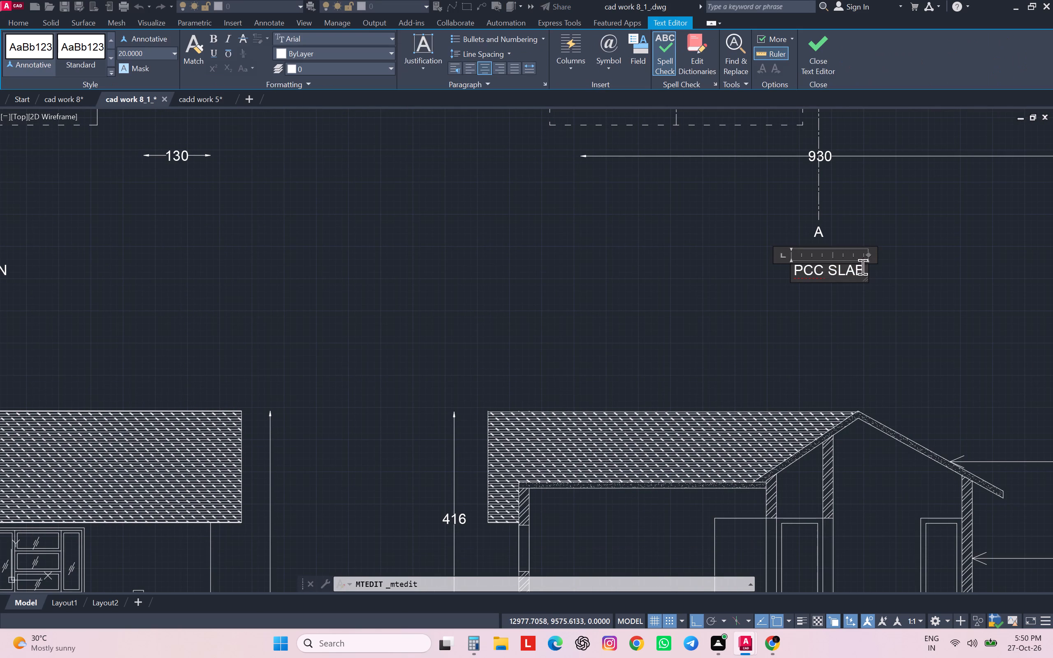
left_click_drag(863, 267, 786, 271)
left_click(174, 53)
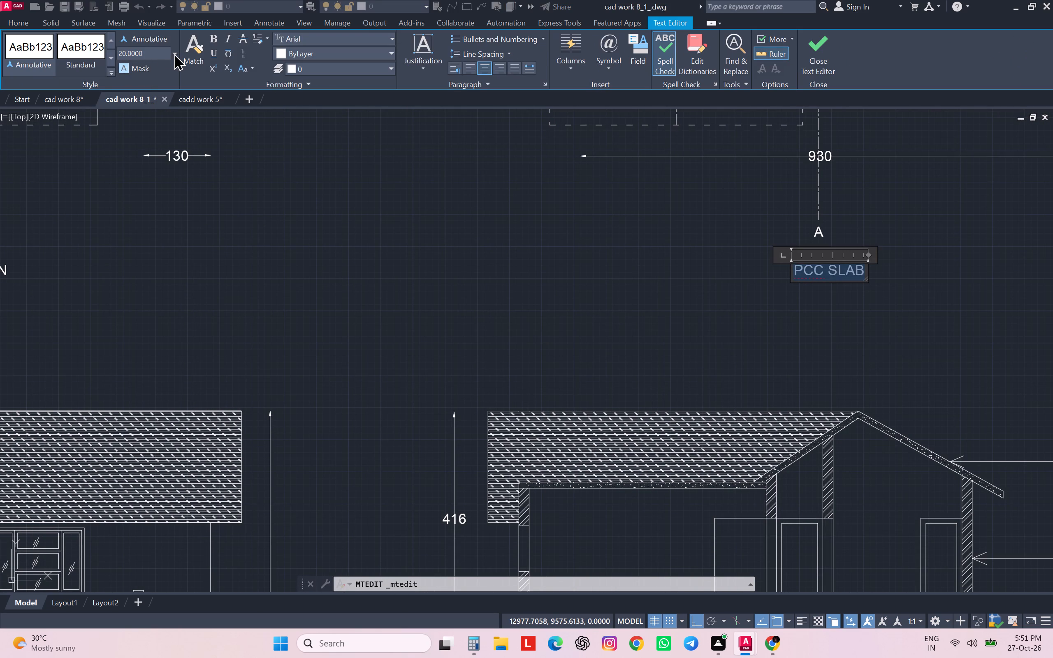
left_click(148, 67)
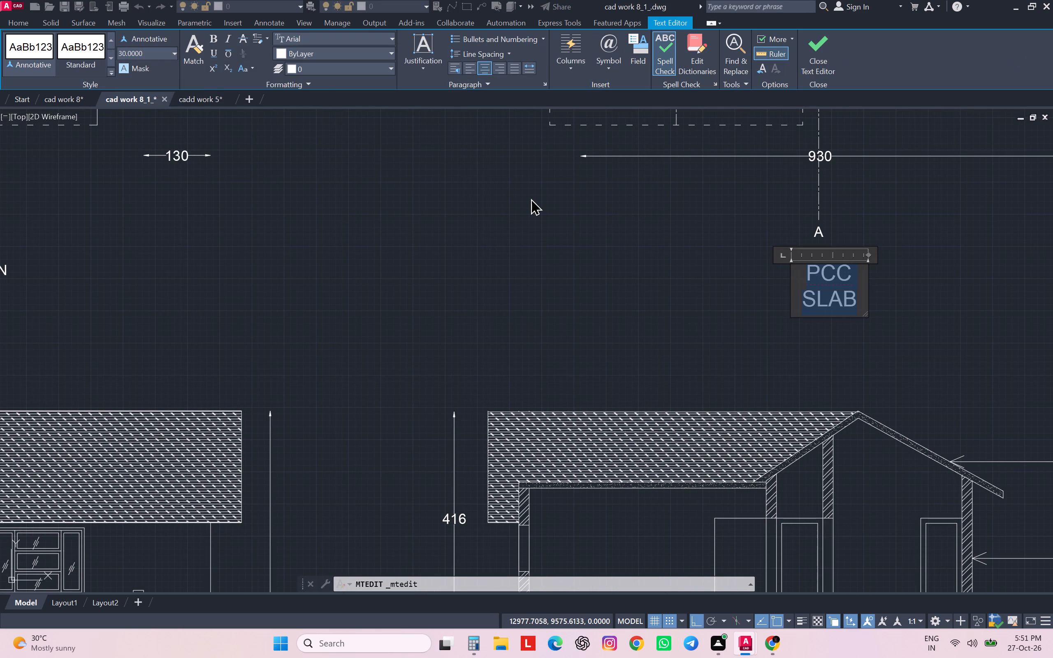
left_click_drag(868, 257, 1001, 256)
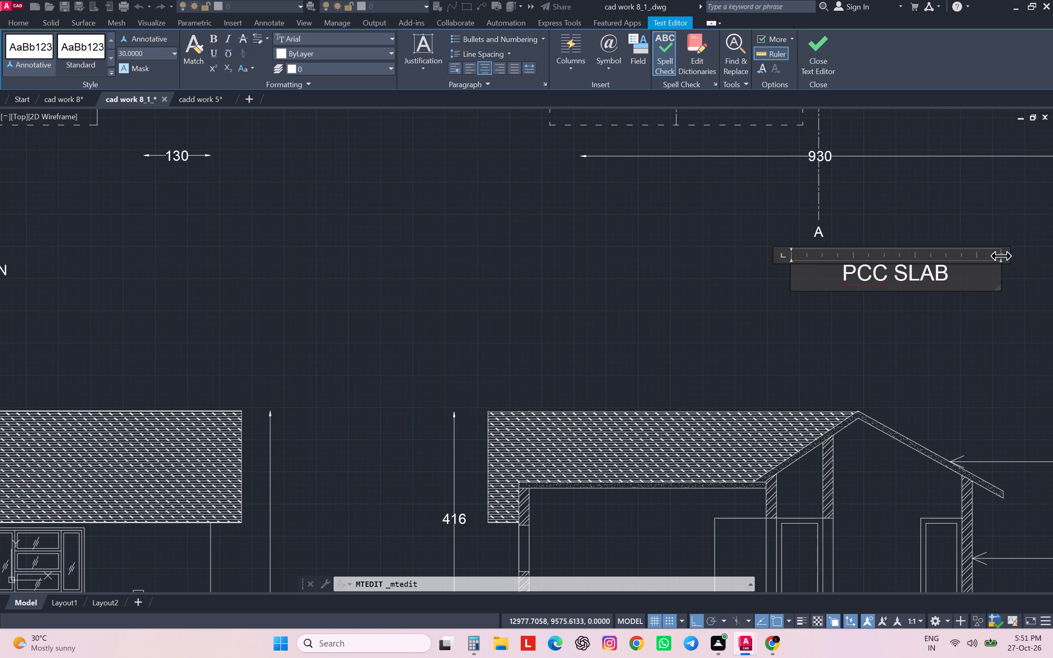
Replace the text of the label under the first floor plan with FIRST FLOOR PLAN.
type("FIRST F")
key("l")
type("OO")
type("R")
key("space")
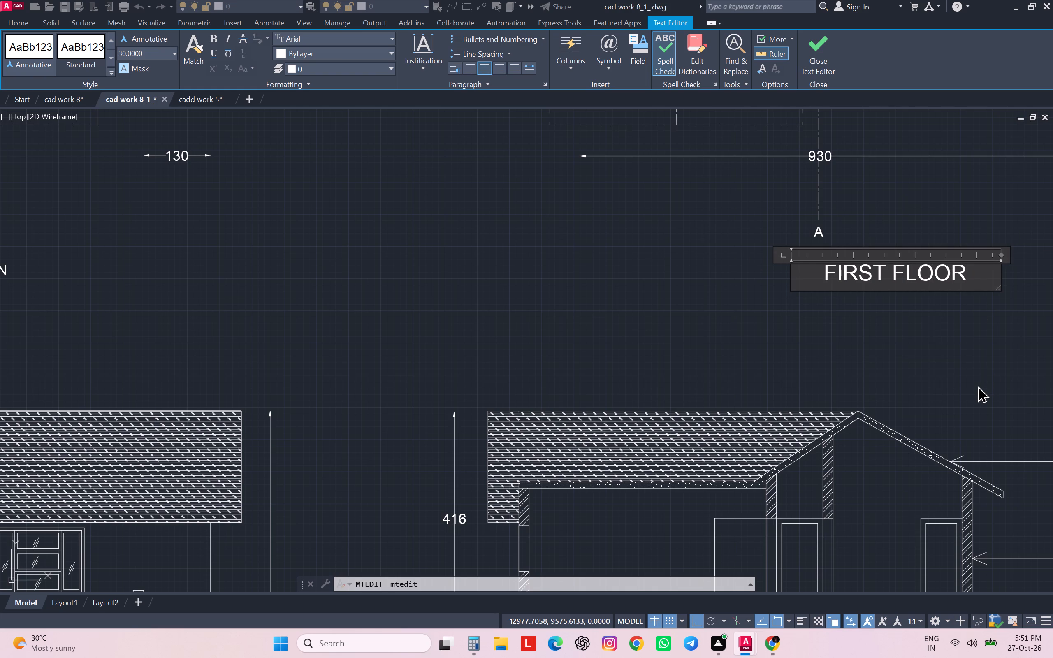
type("PLA")
key("n")
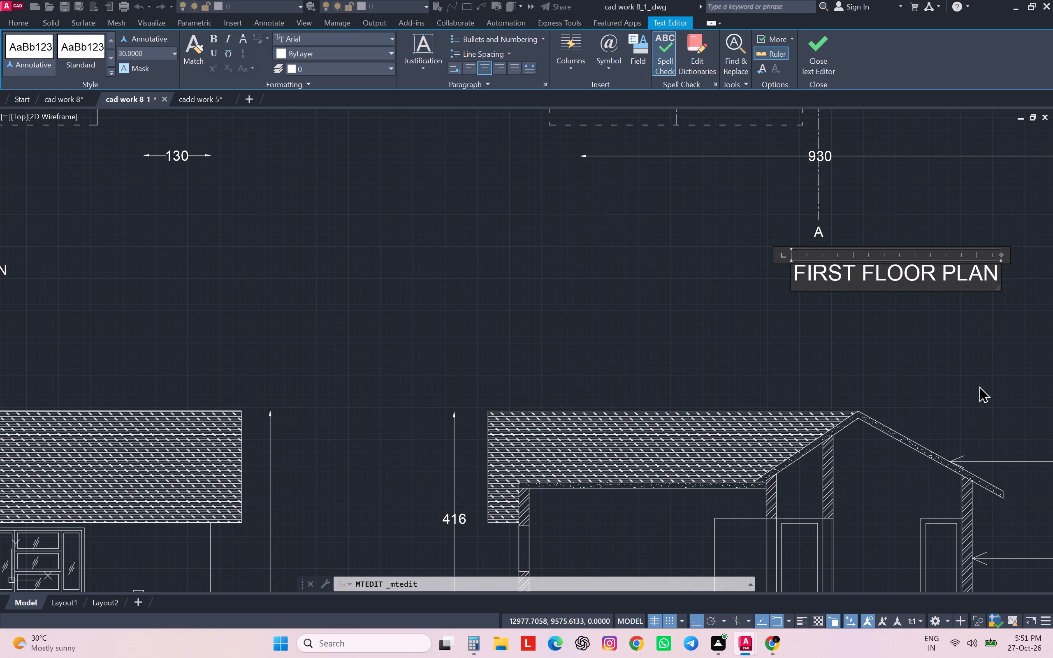
scroll(979, 386, "down", 1)
left_click(740, 317)
Set the GROUND FLOOR PLAN title's text height to 30 and widen its text box to keep it on one line.
scroll(747, 298, "down", 2)
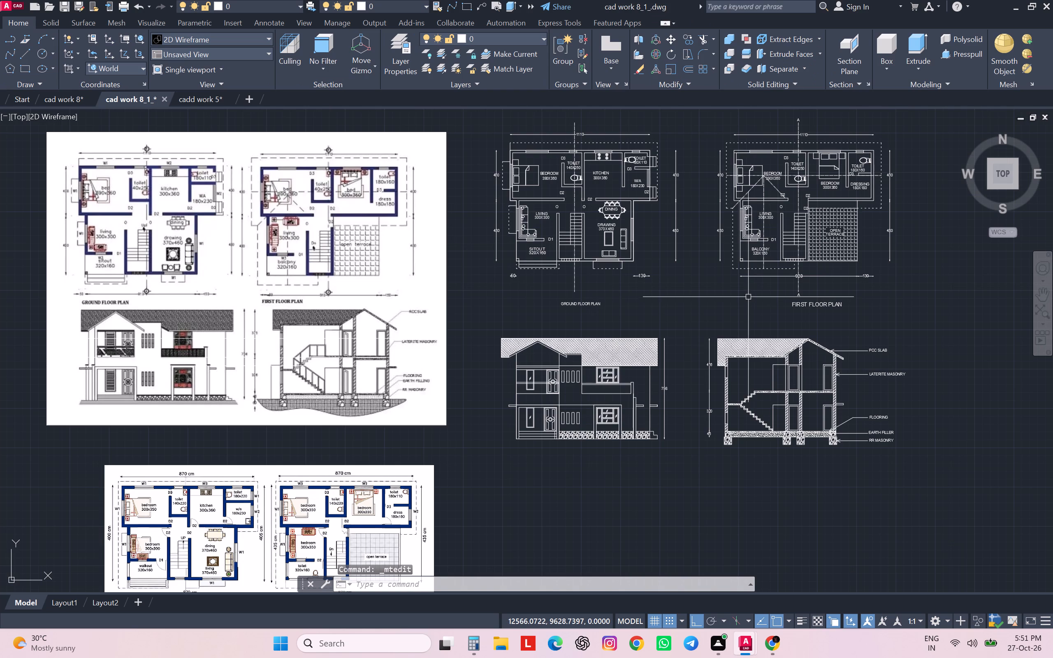
scroll(593, 314, "up", 2)
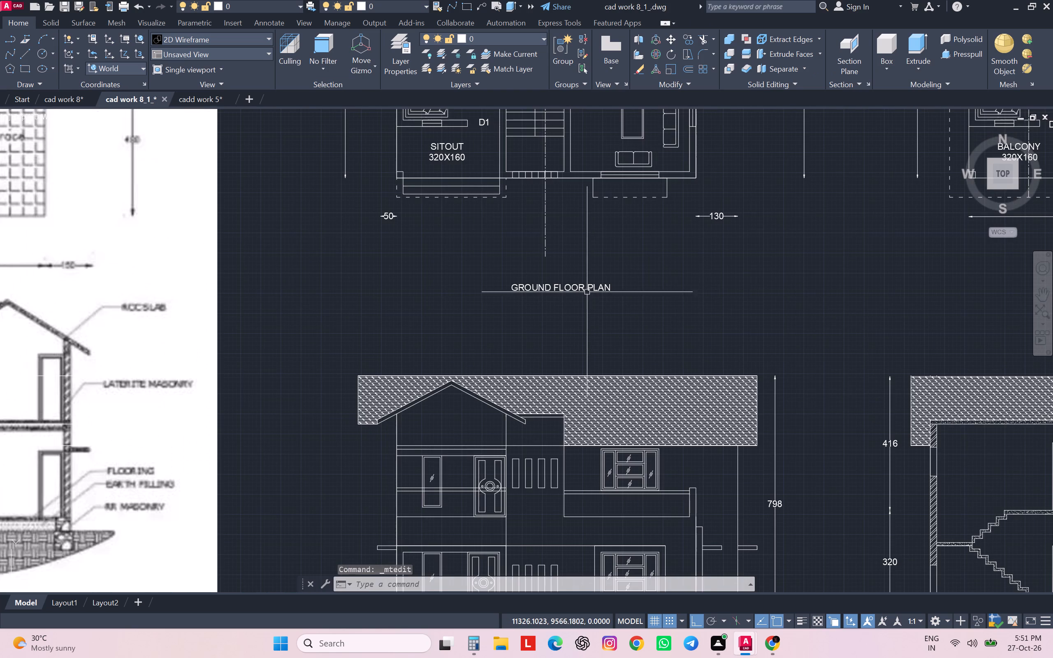
double_click(587, 290)
left_click(616, 290)
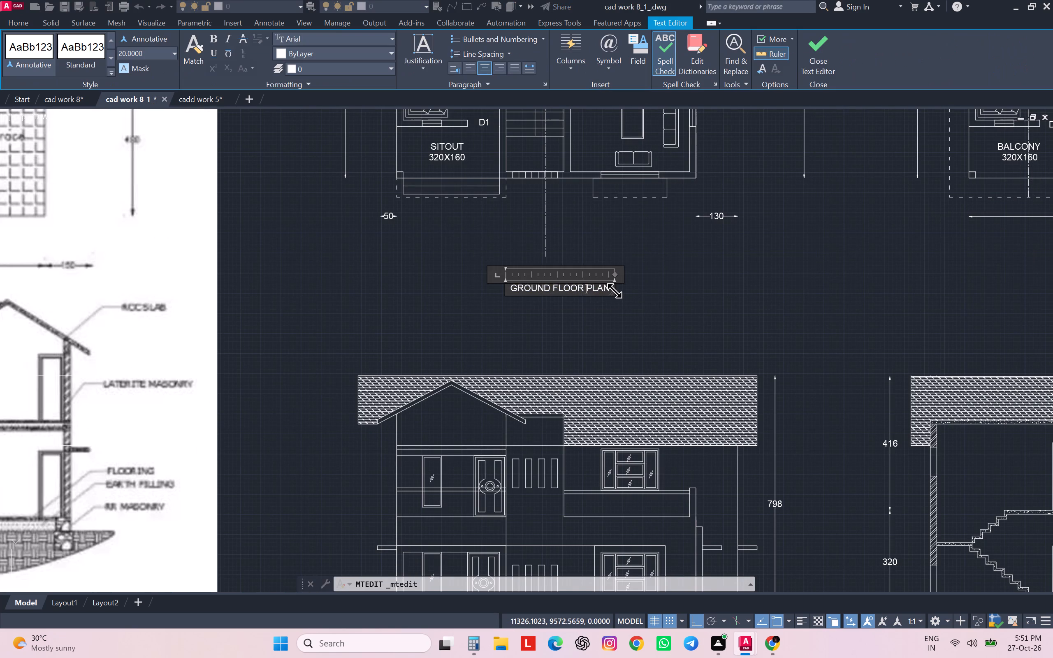
left_click_drag(611, 287, 499, 288)
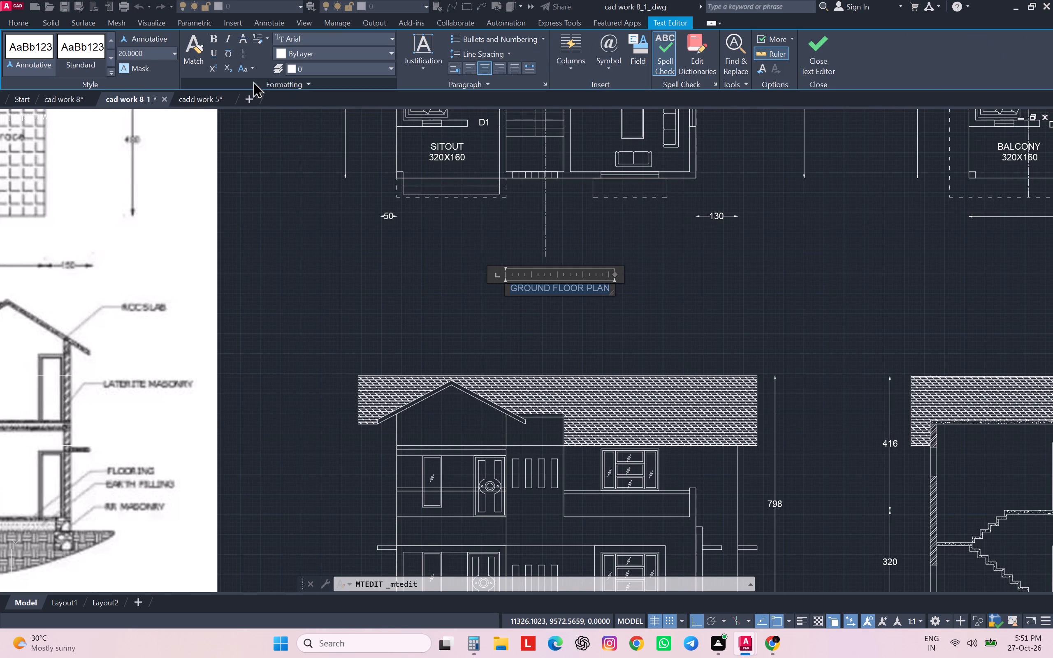
left_click(174, 55)
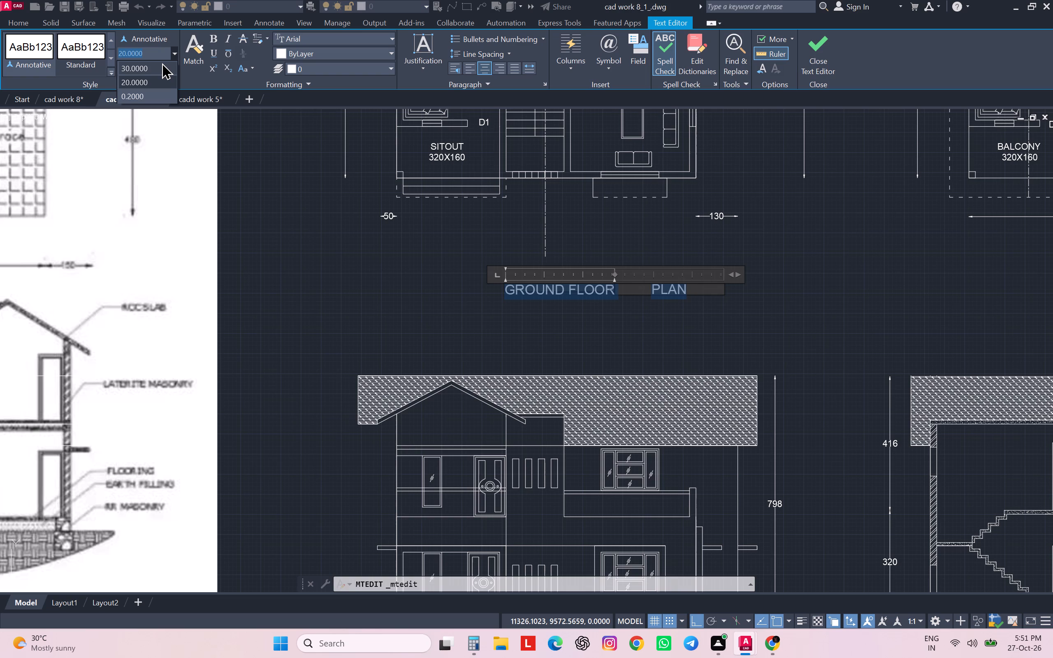
left_click(162, 63)
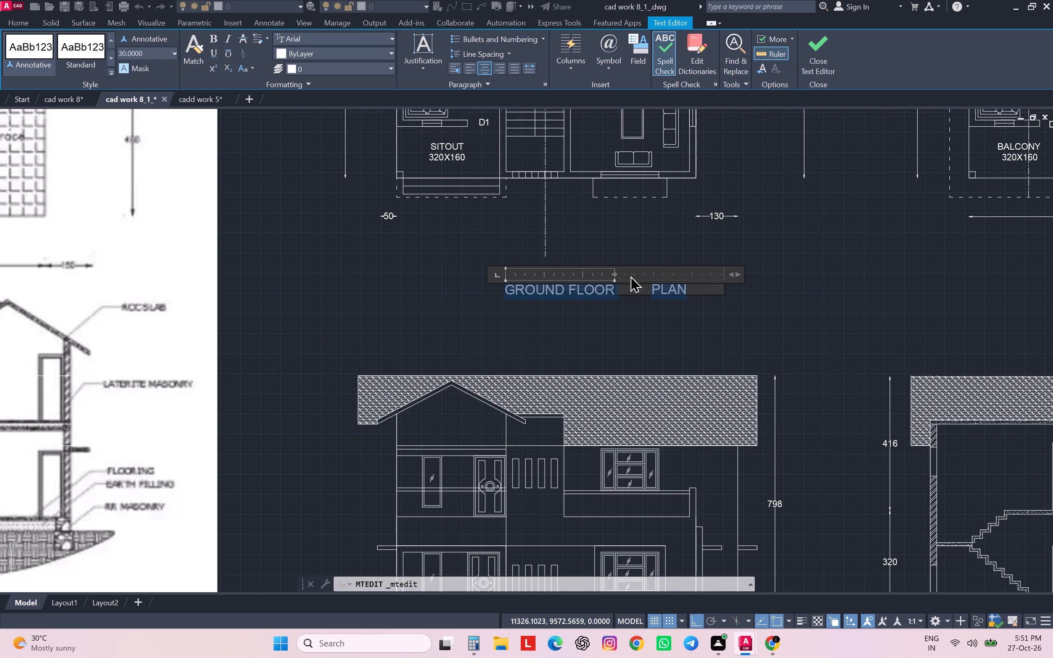
left_click_drag(616, 273, 711, 275)
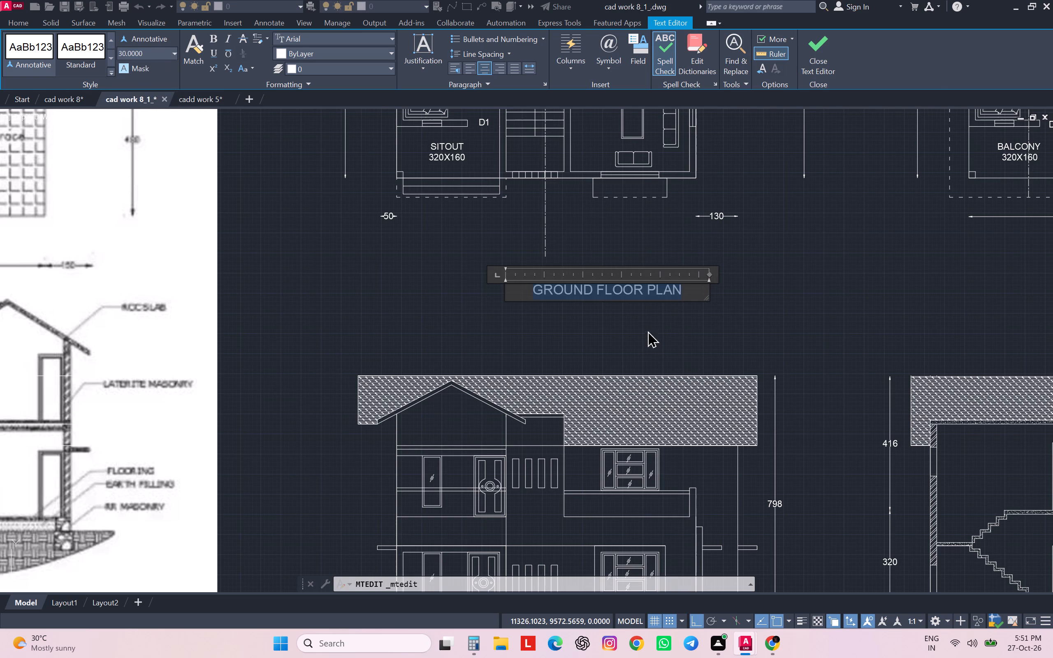
left_click(646, 332)
Examine the titles beneath the elevation and section in the lower reference image against the drawing set.
scroll(629, 275, "down", 2)
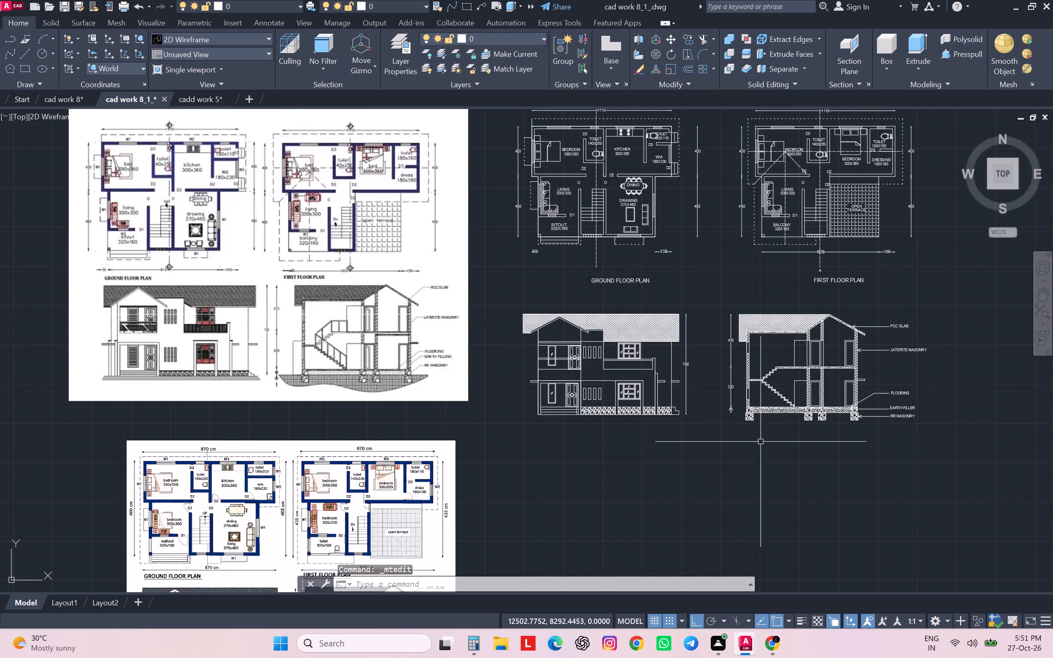
scroll(651, 285, "up", 2)
scroll(651, 287, "down", 3)
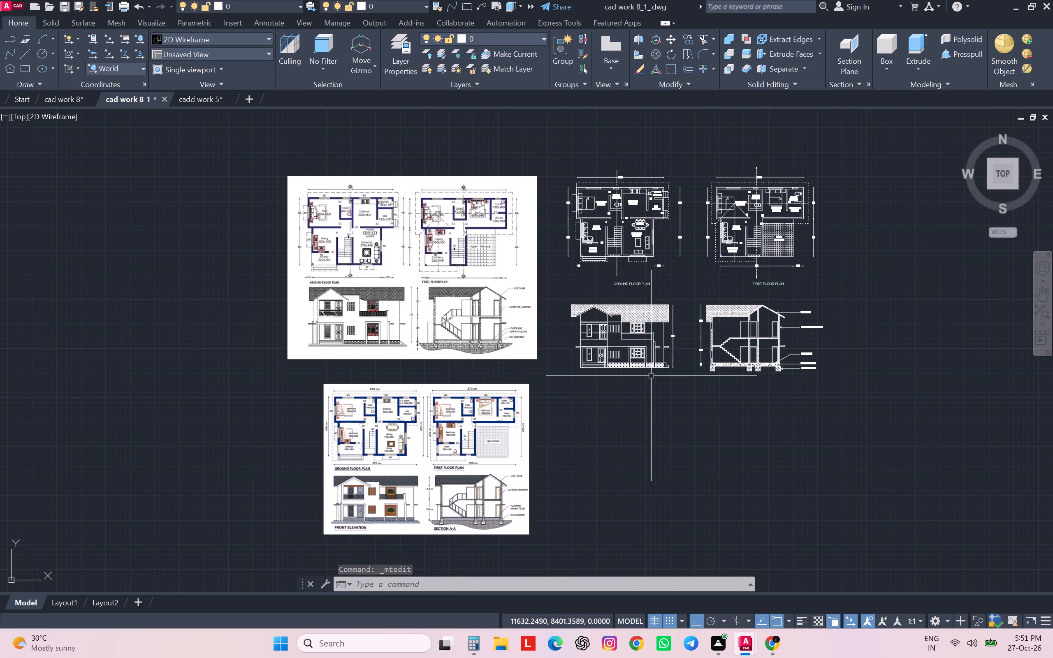
middle_click_drag(651, 376, 615, 336)
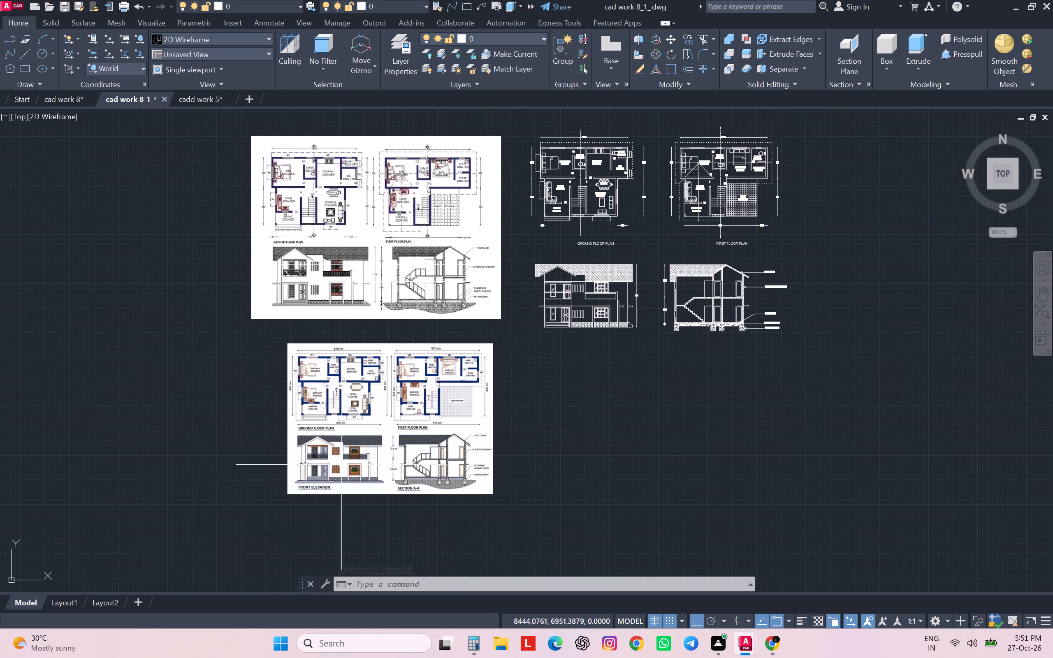
scroll(409, 503, "up", 2)
scroll(396, 439, "down", 2)
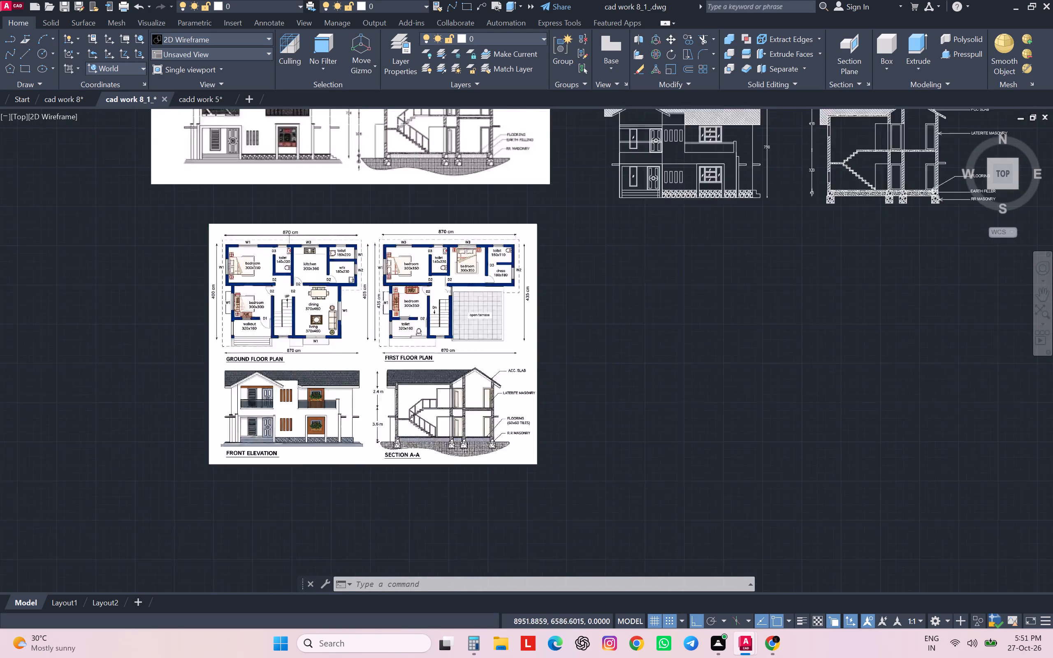
scroll(615, 304, "up", 3)
scroll(615, 304, "down", 2)
middle_click_drag(615, 304, 608, 380)
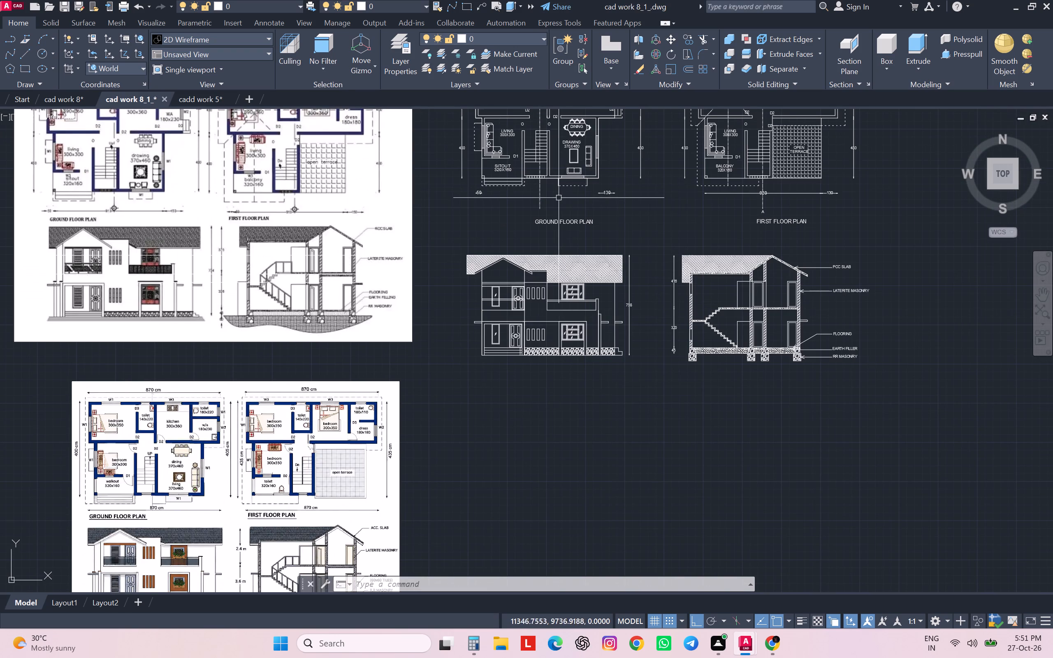
Copy both plan titles about 1271 units straight down to below the front elevation and the section.
left_click(564, 220)
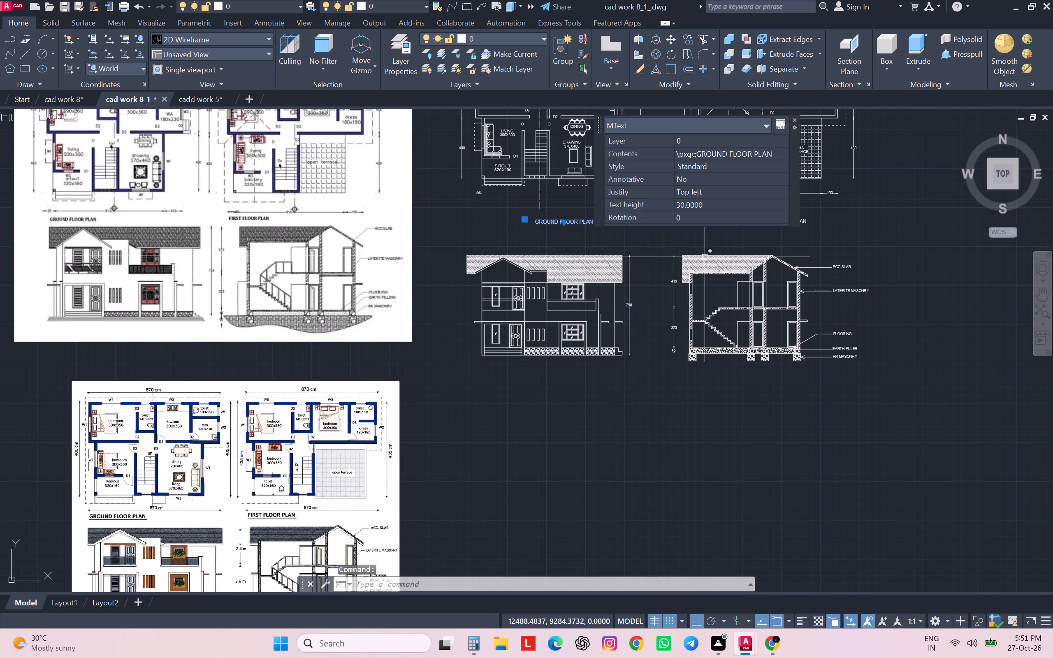
left_click(806, 223)
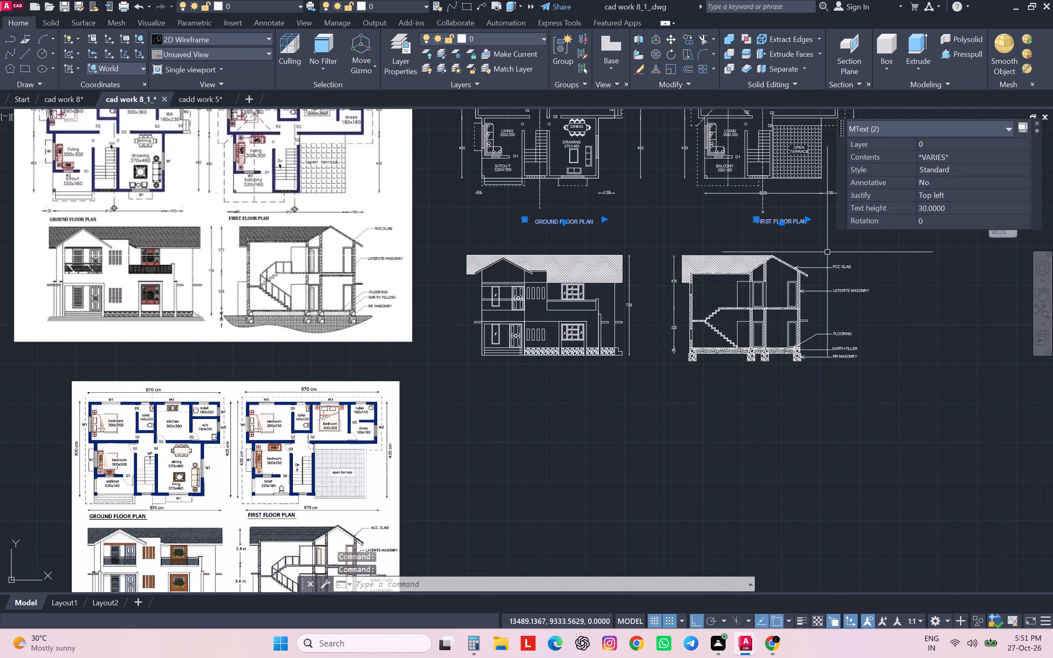
type("CO")
key("Return")
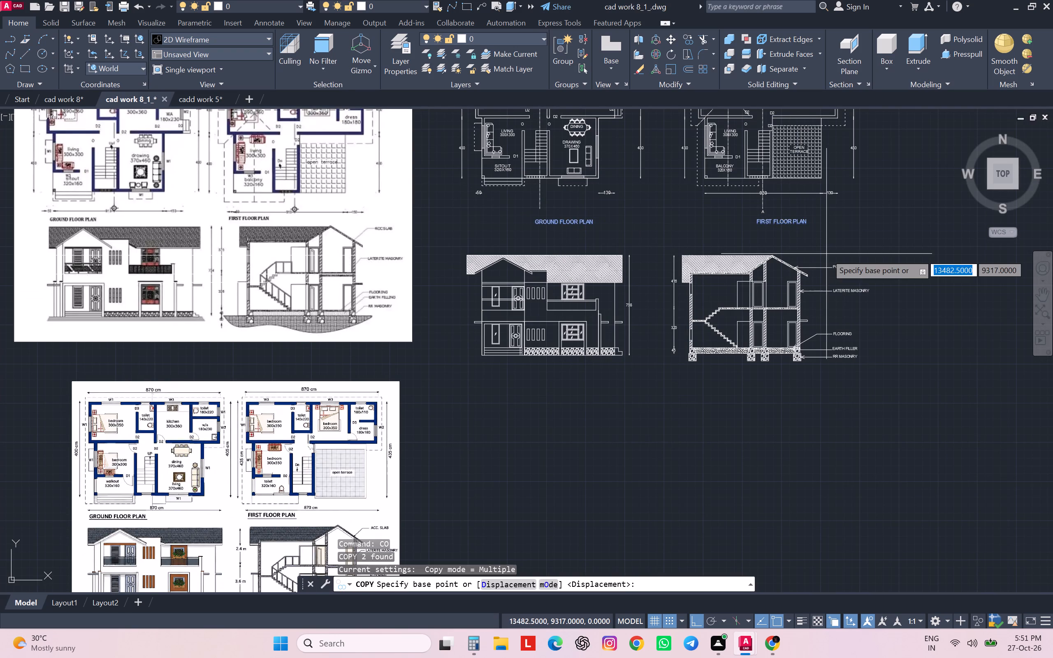
left_click(757, 222)
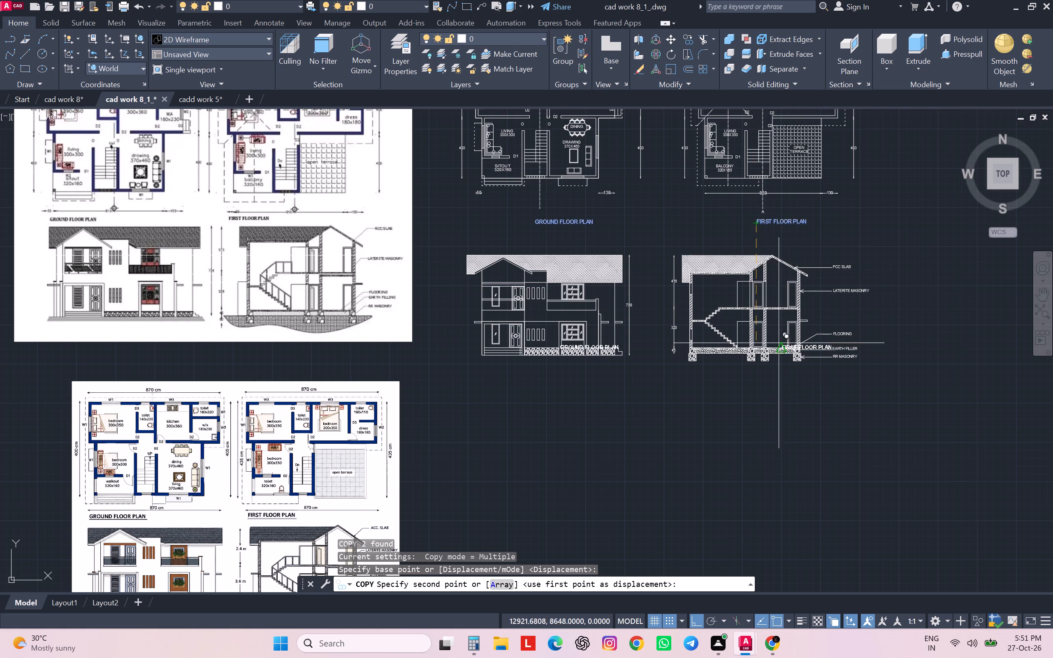
left_click(769, 383)
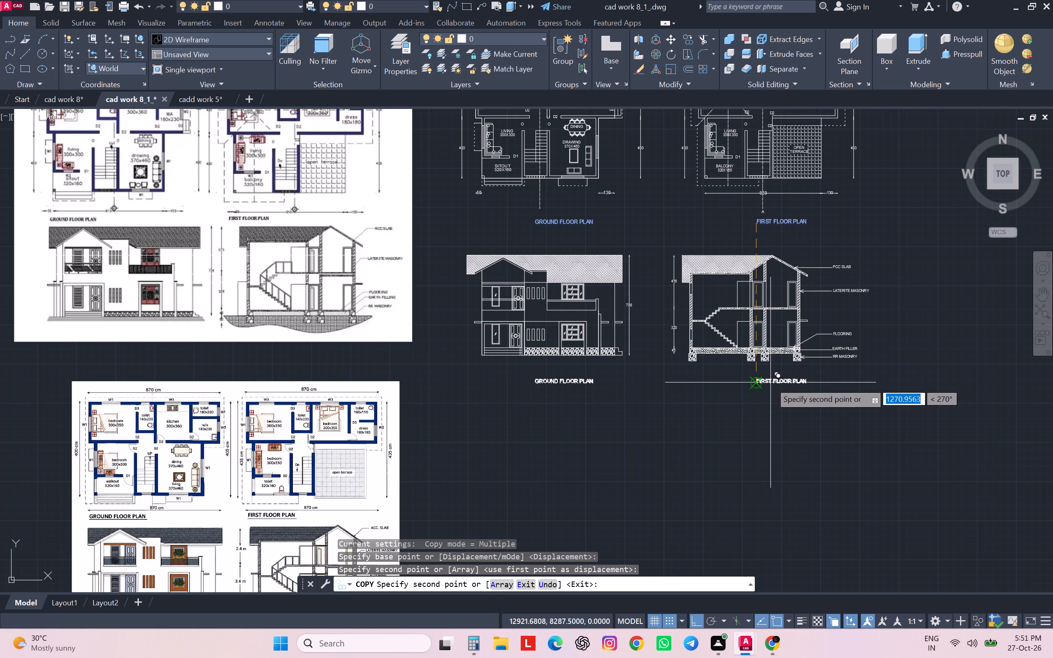
key("Escape")
Replace the text of the copied FIRST FLOOR PLAN title below the section with SECTION A-A.
left_click(773, 384)
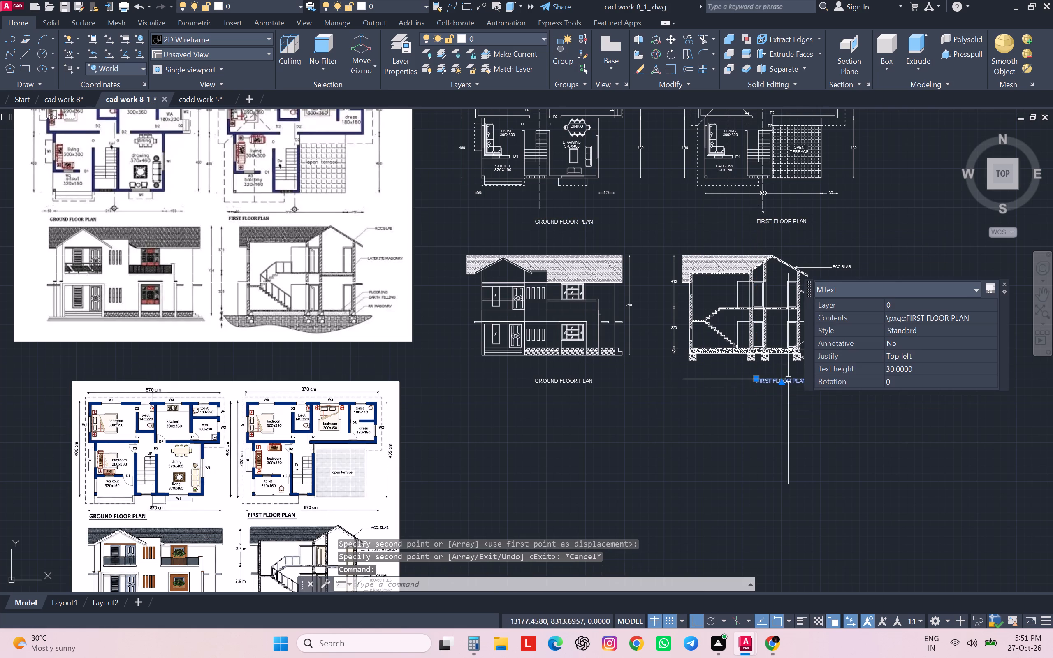
scroll(787, 378, "up", 5)
left_click_drag(782, 399, 781, 393)
left_click(781, 393)
scroll(779, 394, "up", 1)
key("Escape")
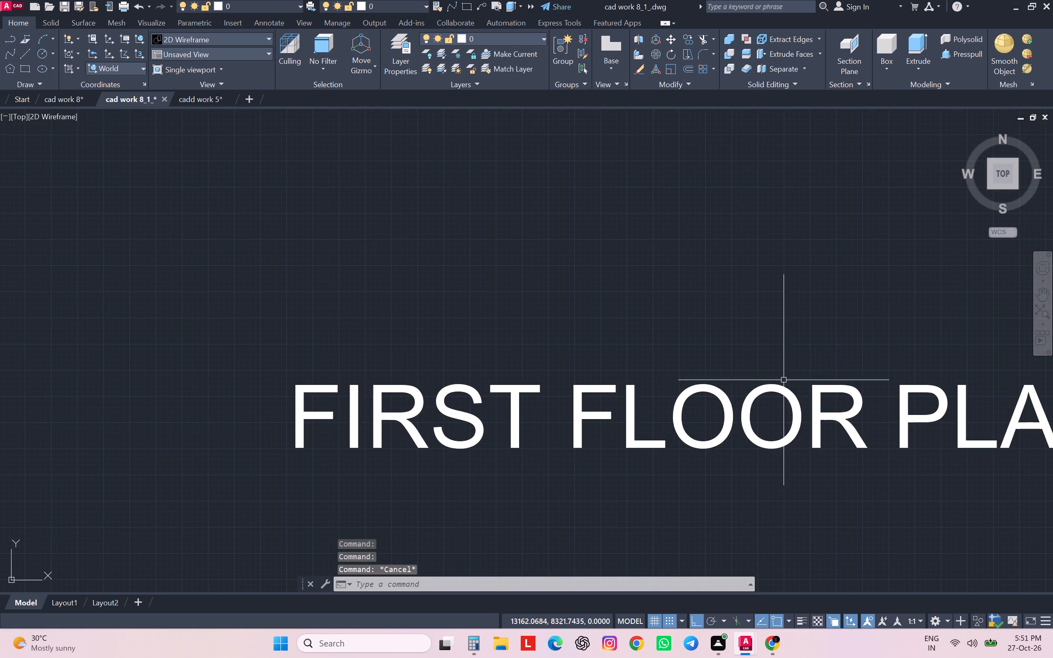
scroll(786, 400, "down", 2)
double_click(838, 401)
key("Escape")
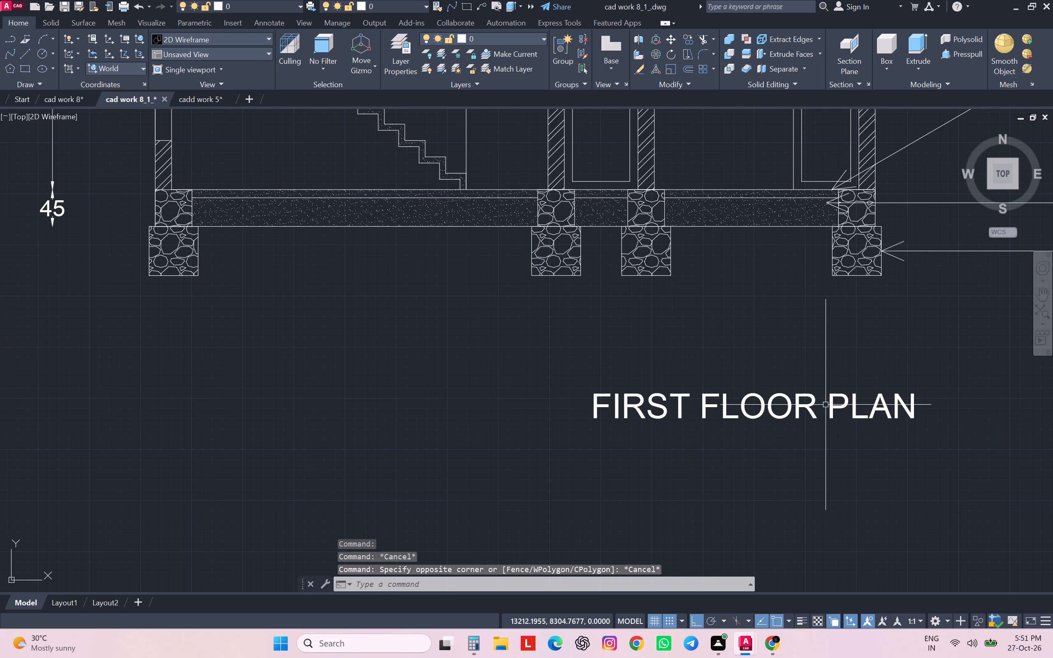
double_click(826, 405)
key("Escape")
double_click(803, 405)
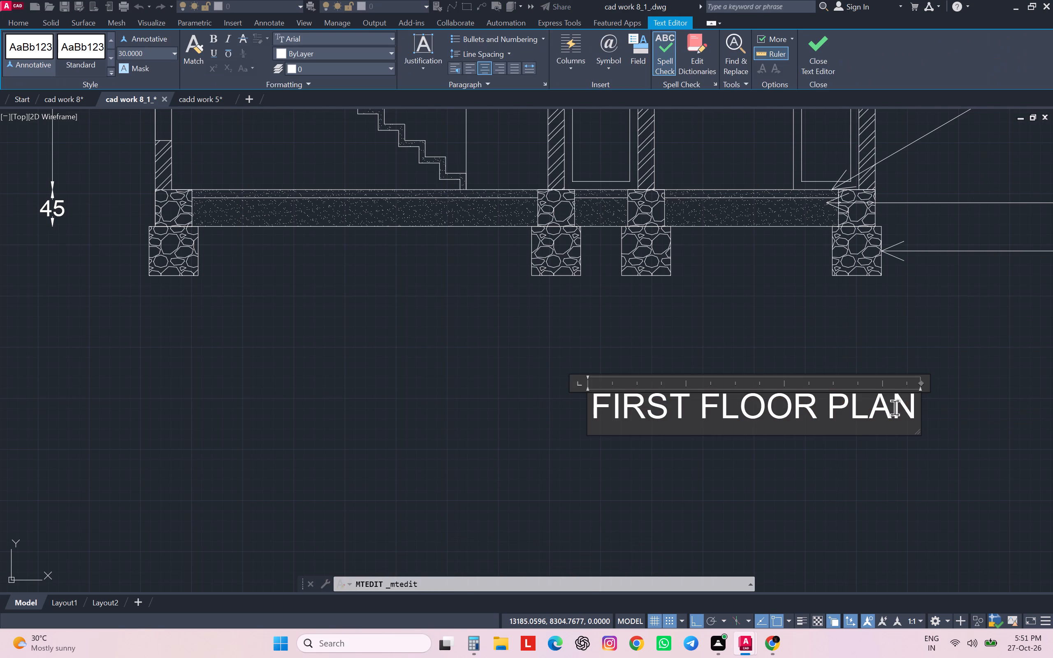
left_click_drag(918, 409, 543, 445)
type("SECTION")
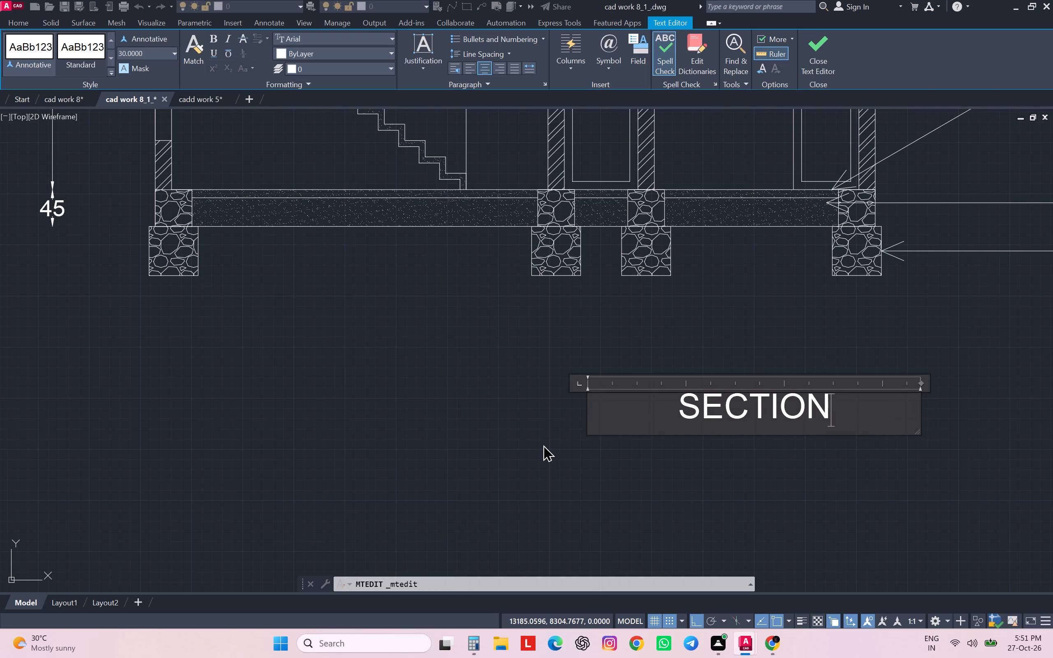
key("space")
type("A-A")
left_click(640, 470)
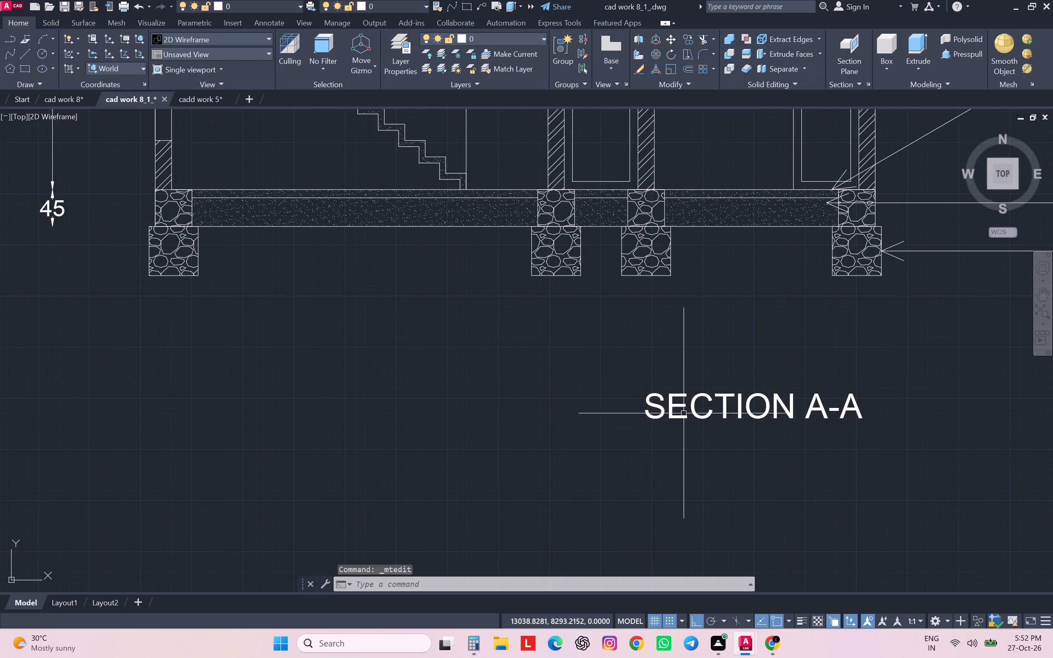
Shift the SECTION A-A title horizontally to centre it beneath the section drawing.
left_click(683, 408)
left_click(589, 393)
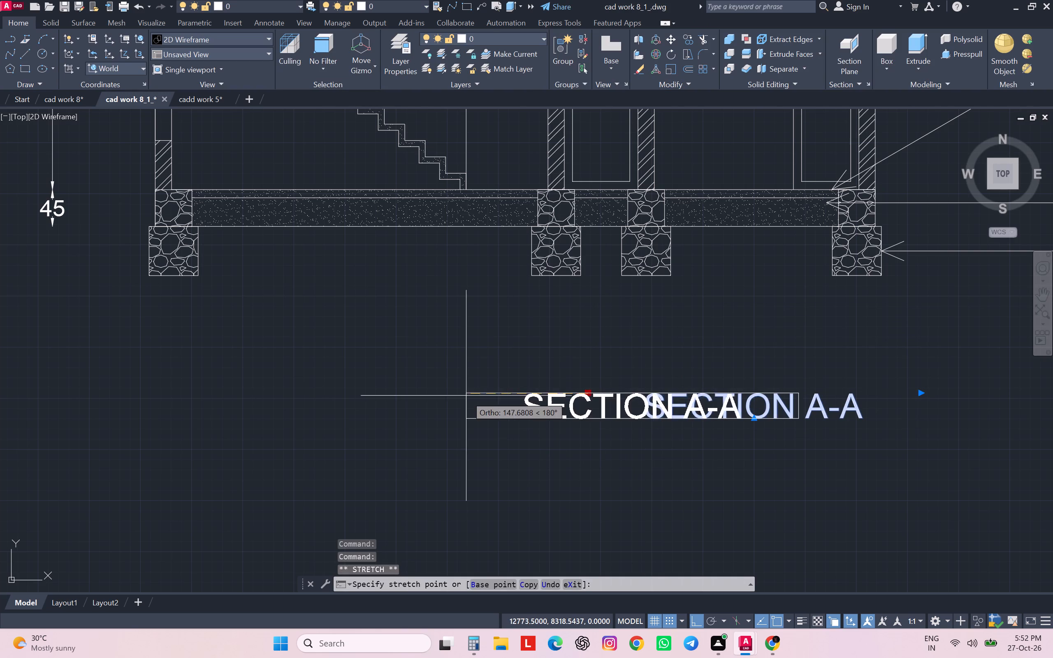
left_click(427, 390)
Replace the text of the copied GROUND FLOOR PLAN title below the front elevation with FRONT ELEVATION.
scroll(574, 355, "down", 2)
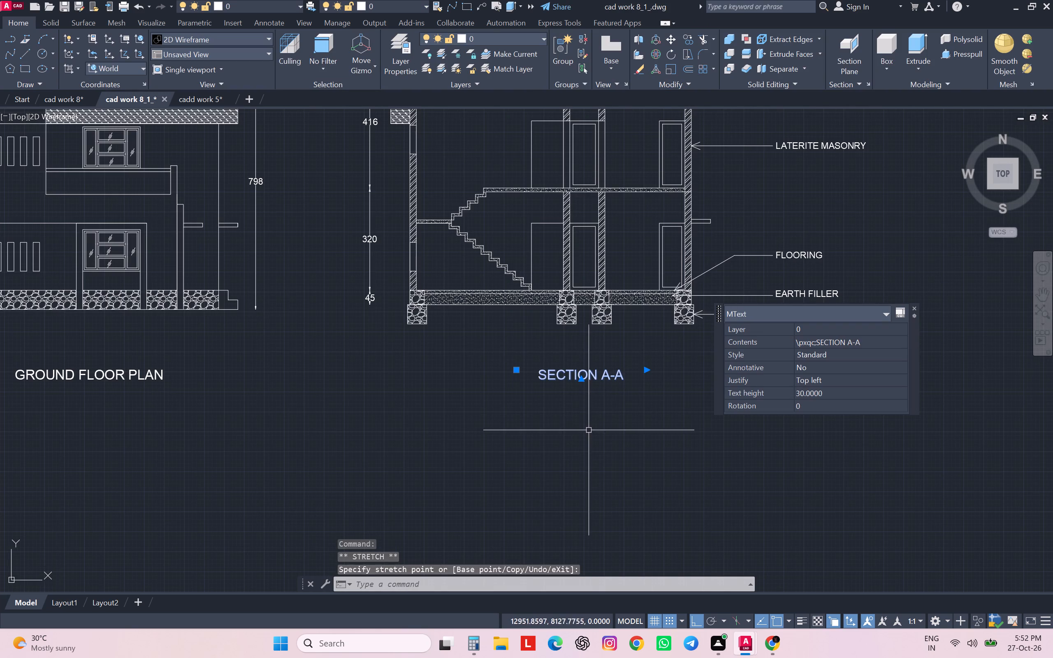
scroll(589, 430, "down", 2)
scroll(411, 402, "up", 2)
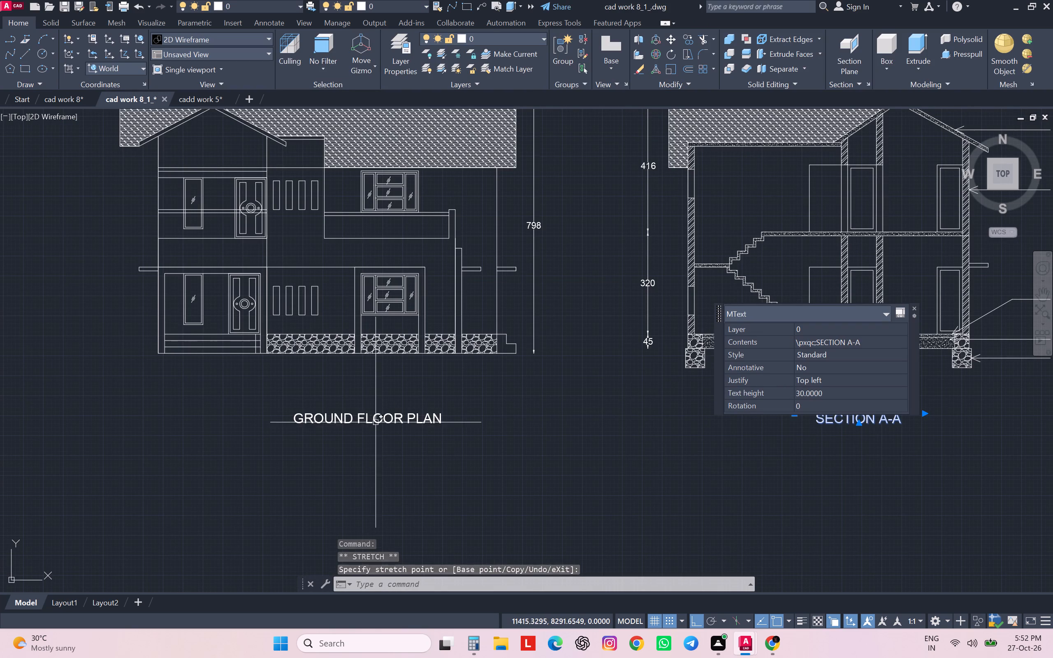
double_click(376, 422)
key("Escape")
double_click(394, 423)
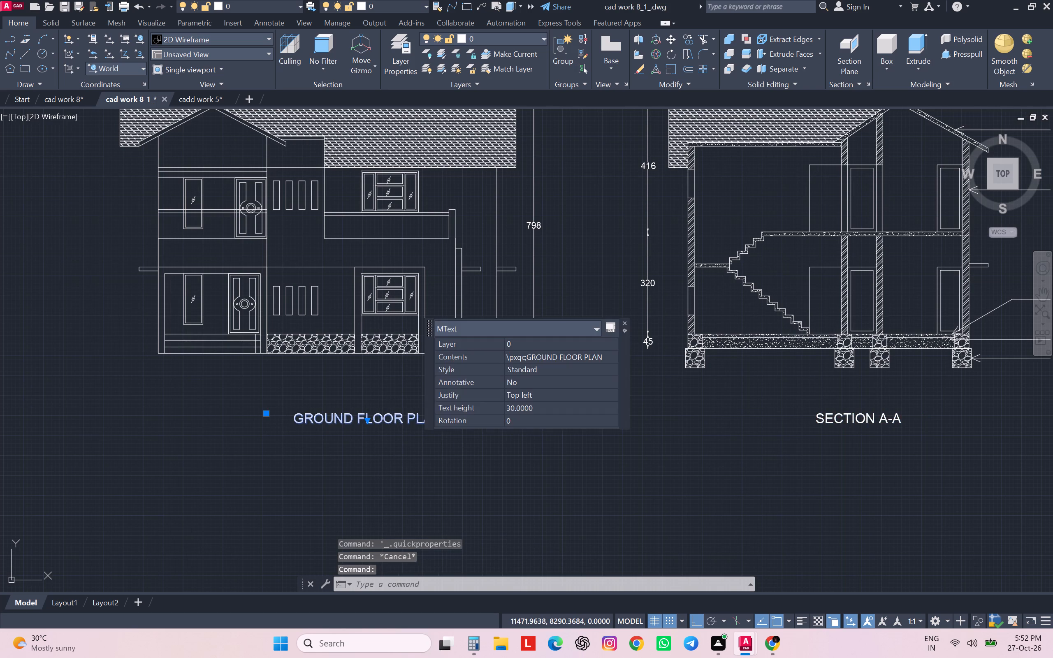
left_click_drag(451, 424, 268, 438)
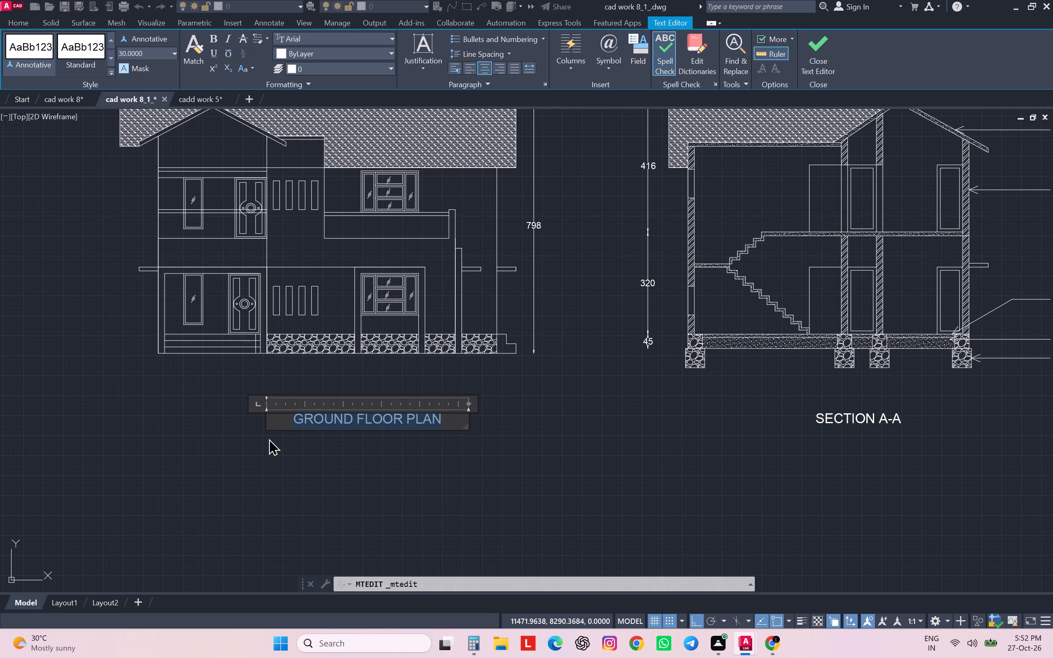
key("f")
type("RONT ELEVATION")
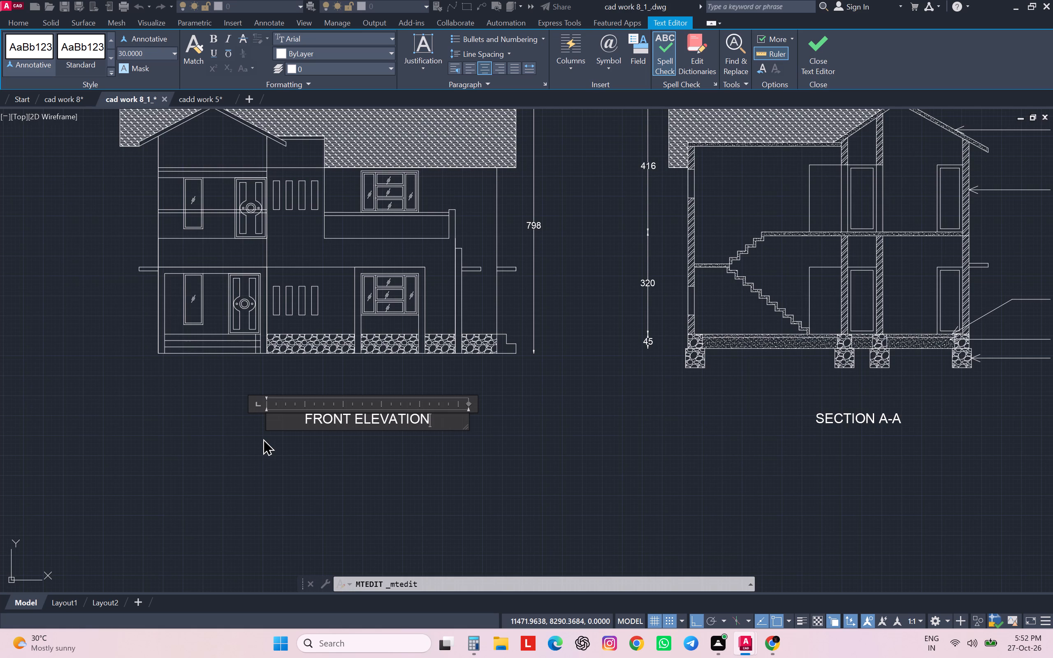
left_click(266, 439)
Delete both reference images beside the drawing set.
scroll(279, 435, "down", 3)
middle_click_drag(408, 424, 520, 362)
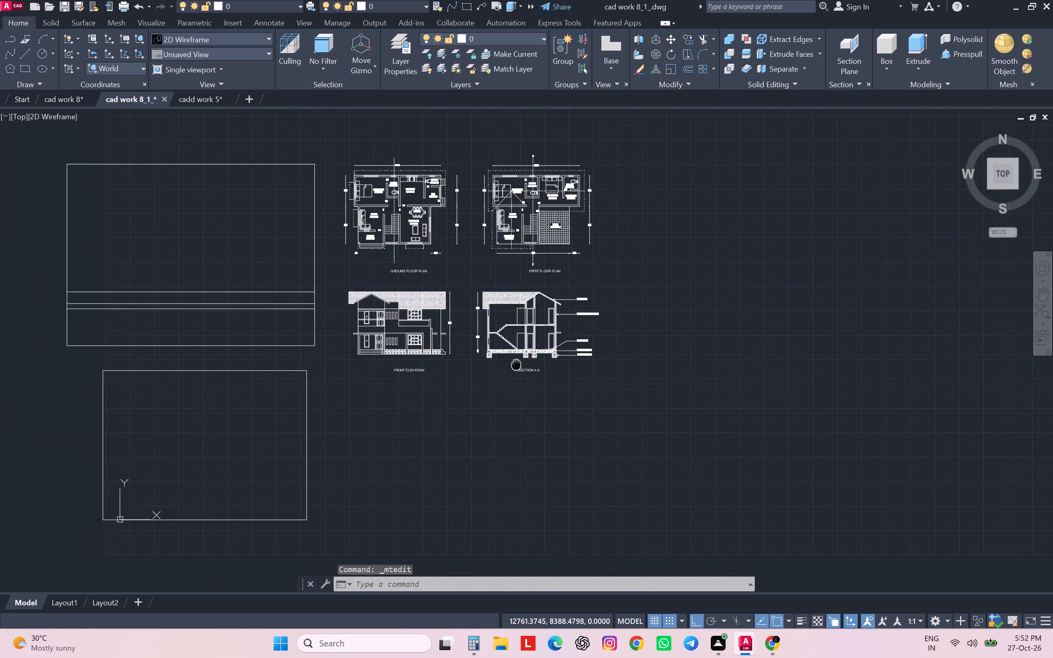
middle_click_drag(520, 362, 526, 351)
scroll(526, 351, "down", 1)
scroll(377, 292, "up", 1)
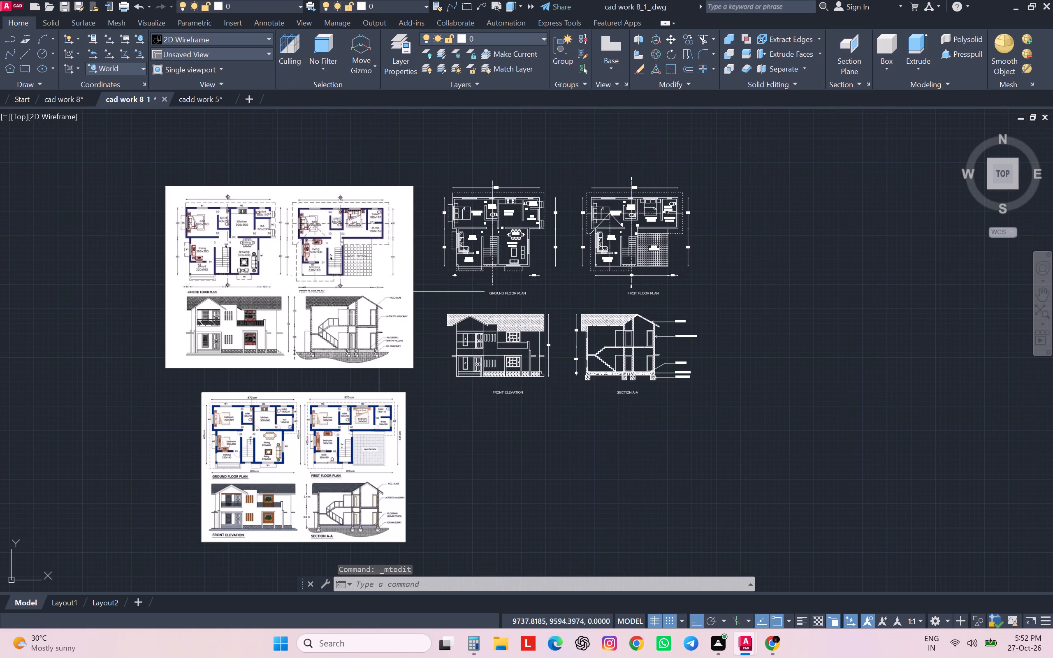
left_click(426, 167)
scroll(416, 176, "down", 1)
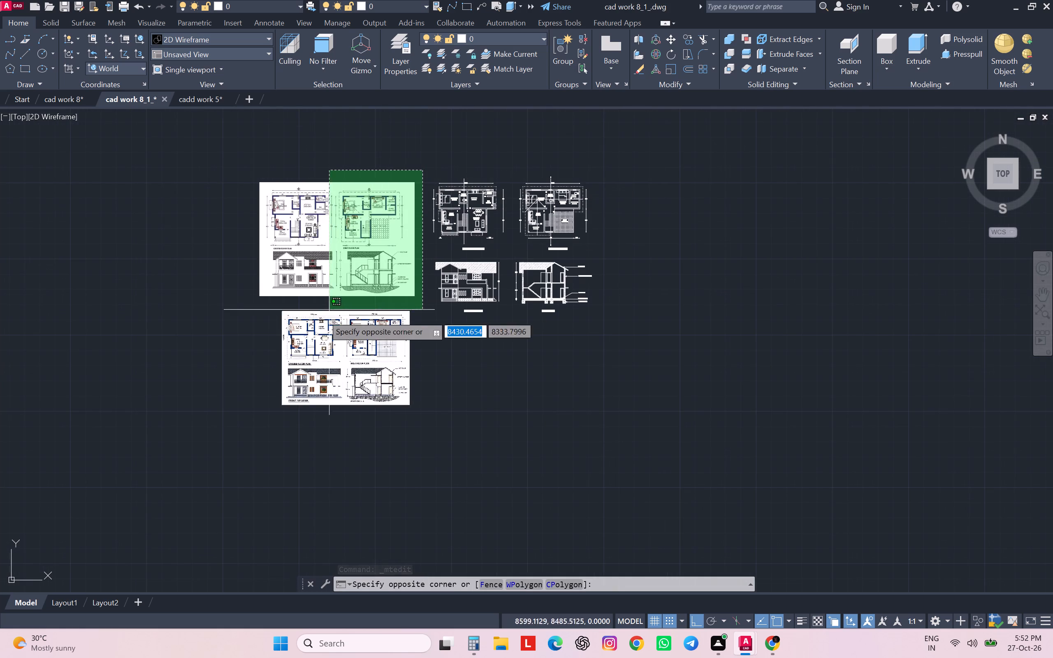
left_click(203, 417)
key("Delete")
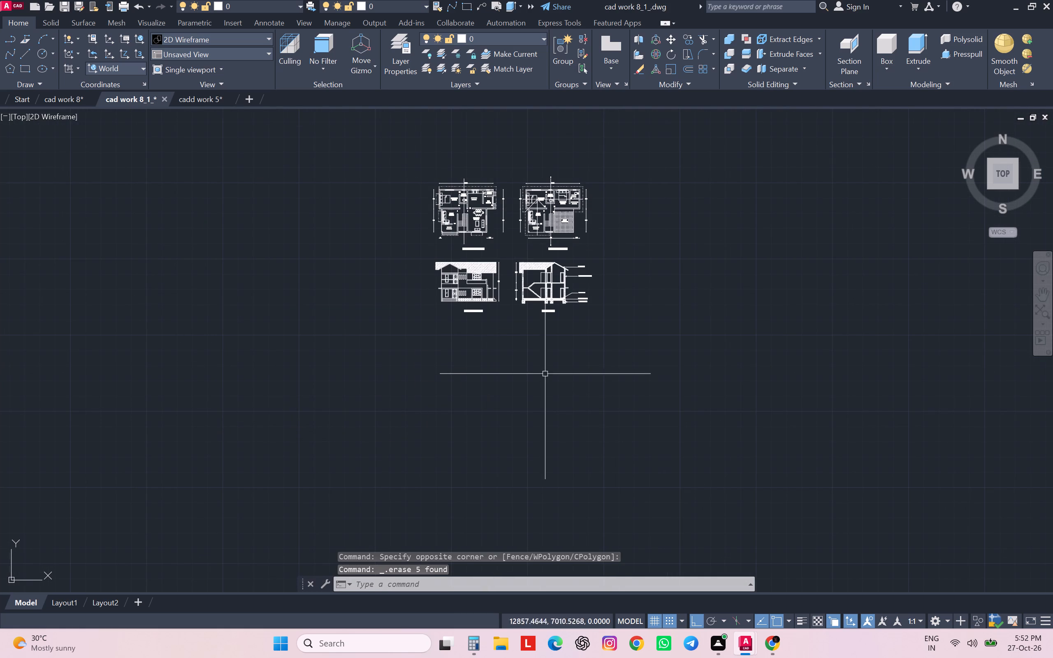
Draw a vertical helper line about 910 units long across the section's leader lines, between the section and its material labels.
middle_click_drag(554, 352, 542, 390)
scroll(543, 376, "up", 2)
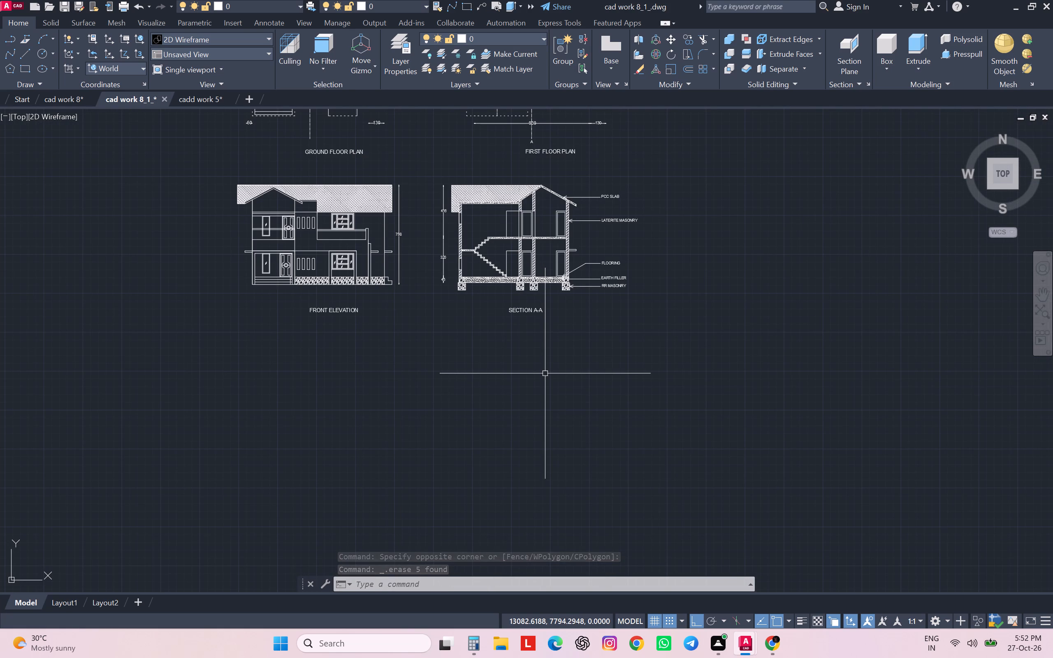
middle_click_drag(593, 328, 566, 436)
scroll(565, 413, "up", 2)
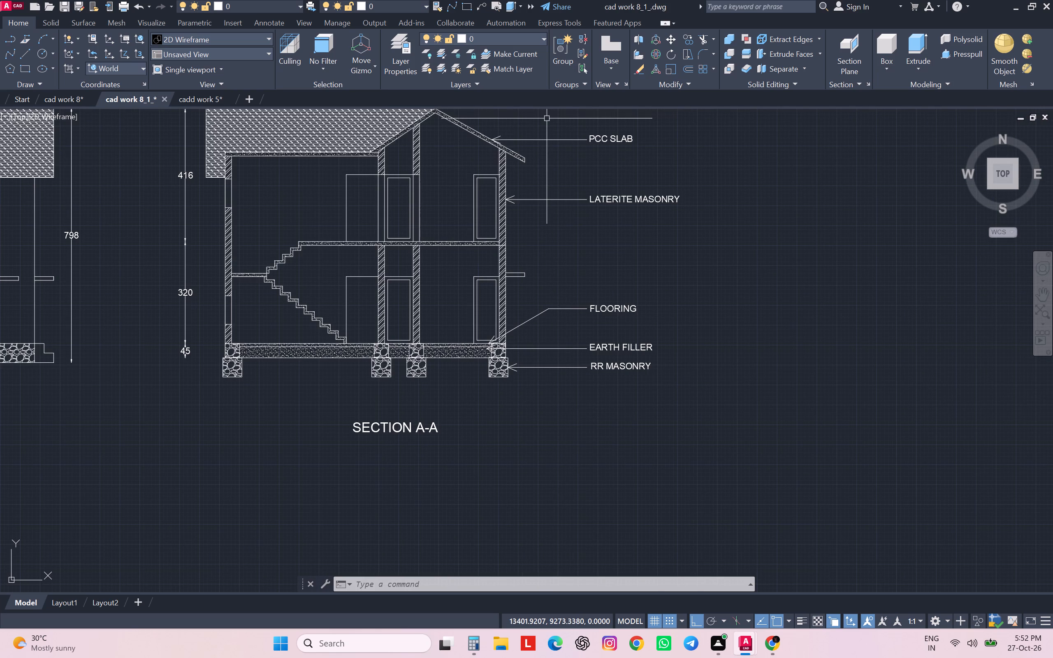
key("l")
key("Return")
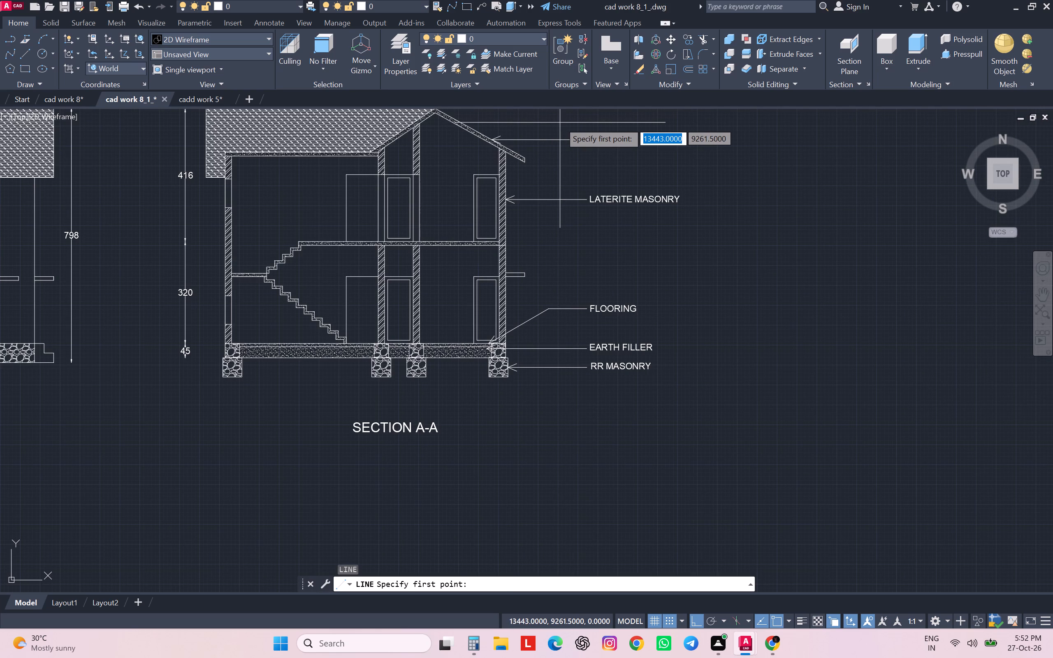
left_click_drag(560, 122, 560, 131)
left_click(565, 412)
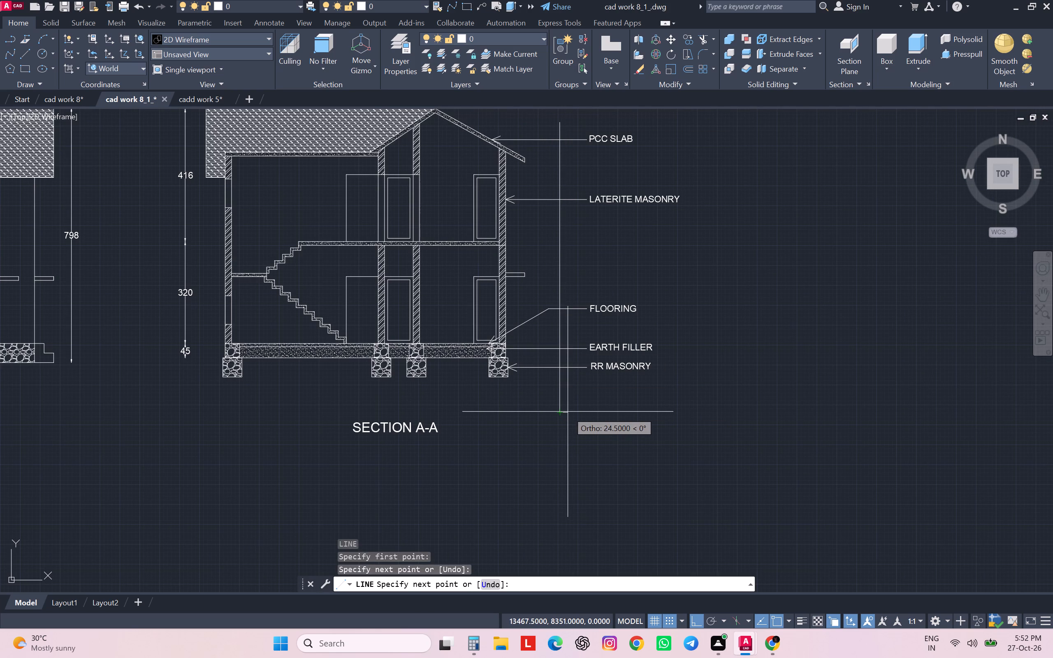
key("Escape")
key("Escape")
key("Escape")
key("Escape")
Trim the label-side ends of all five section leader lines back to the vertical helper line.
type("TR")
key("space")
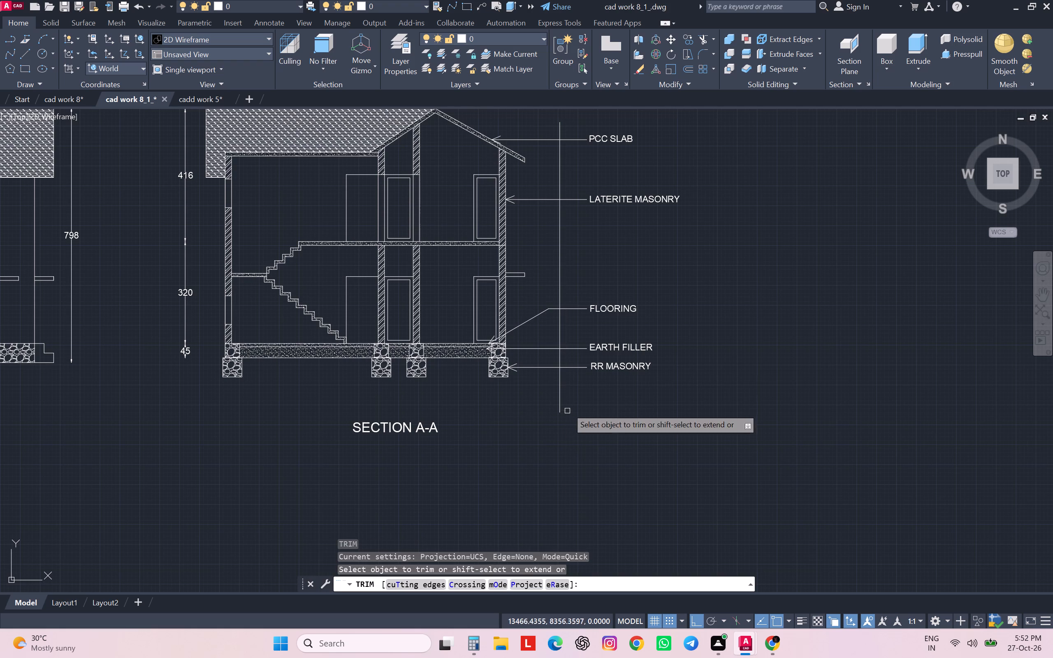
left_click(569, 129)
left_click(578, 397)
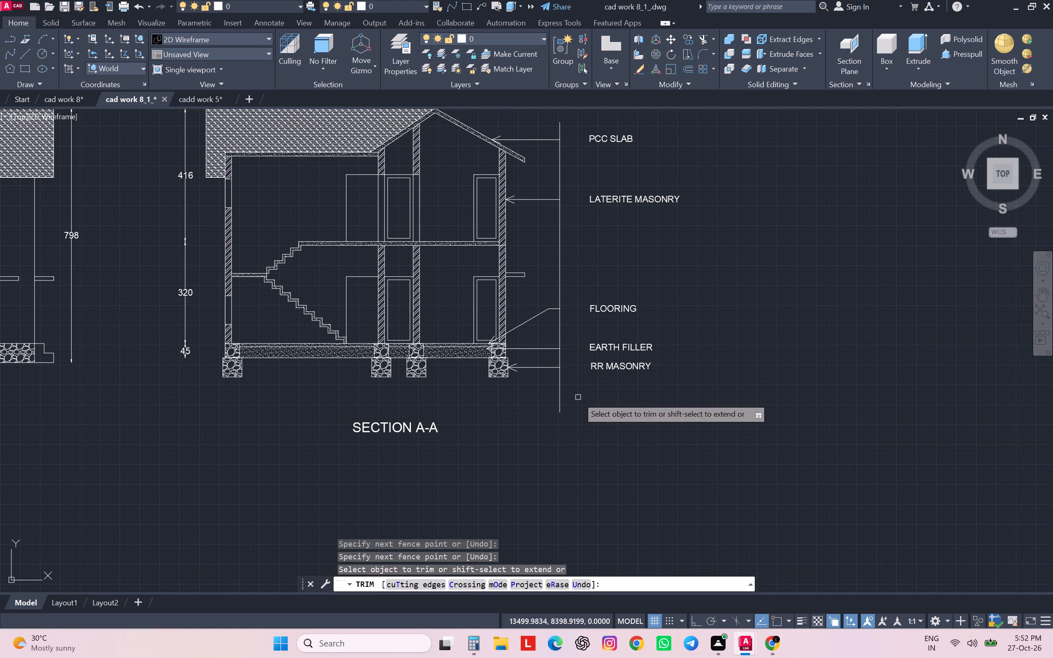
key("Escape")
Delete the vertical helper line beside the section.
left_click(557, 130)
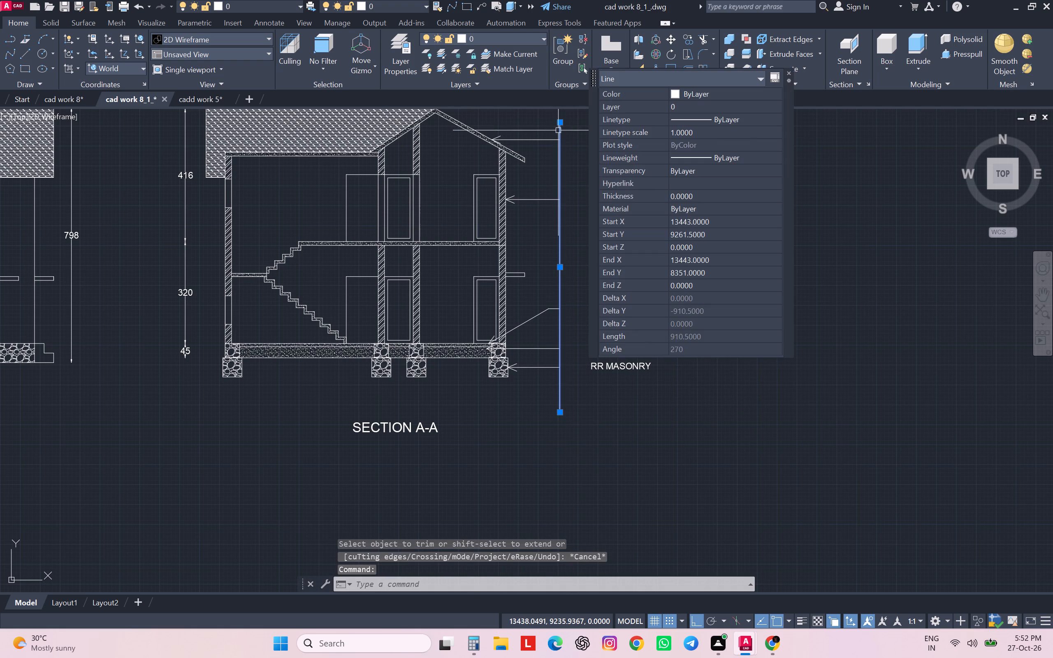
key("Delete")
Move the five section material labels, PCC SLAB to RR MASONRY, about 81 units horizontally towards the trimmed leader ends.
left_click(693, 128)
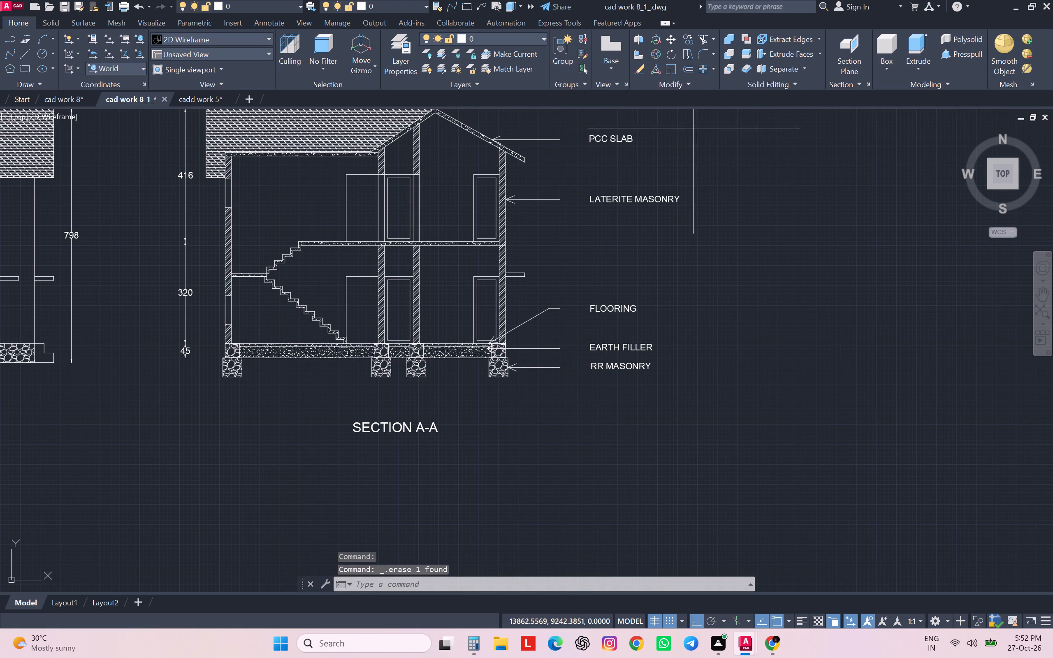
left_click(601, 384)
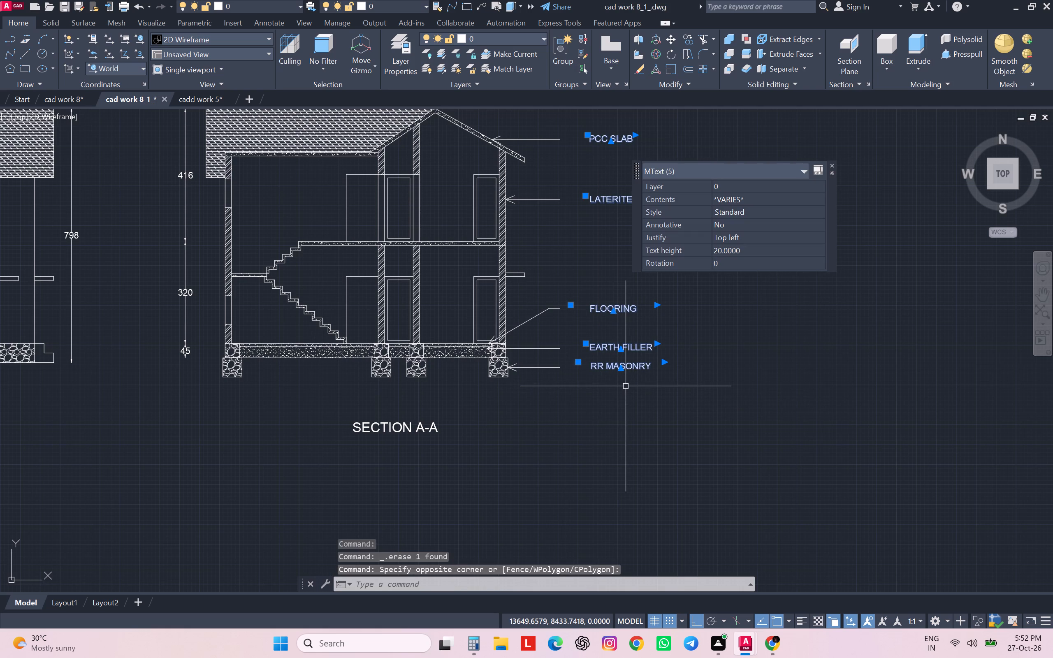
key("m")
key("Return")
scroll(592, 134, "up", 1)
scroll(592, 134, "down", 1)
scroll(591, 134, "up", 1)
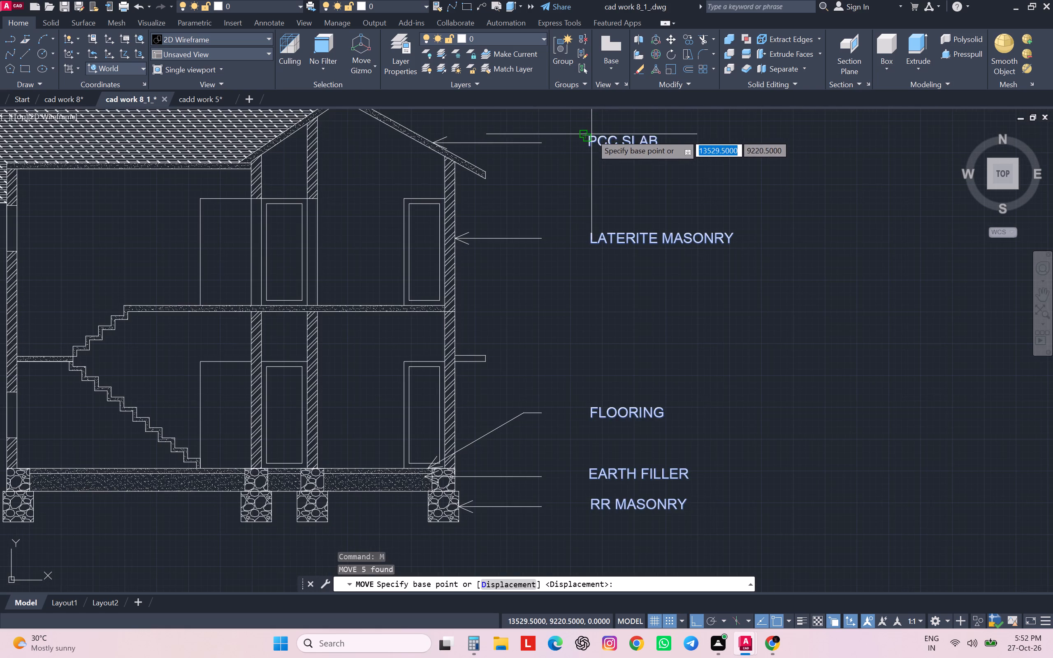
left_click(592, 137)
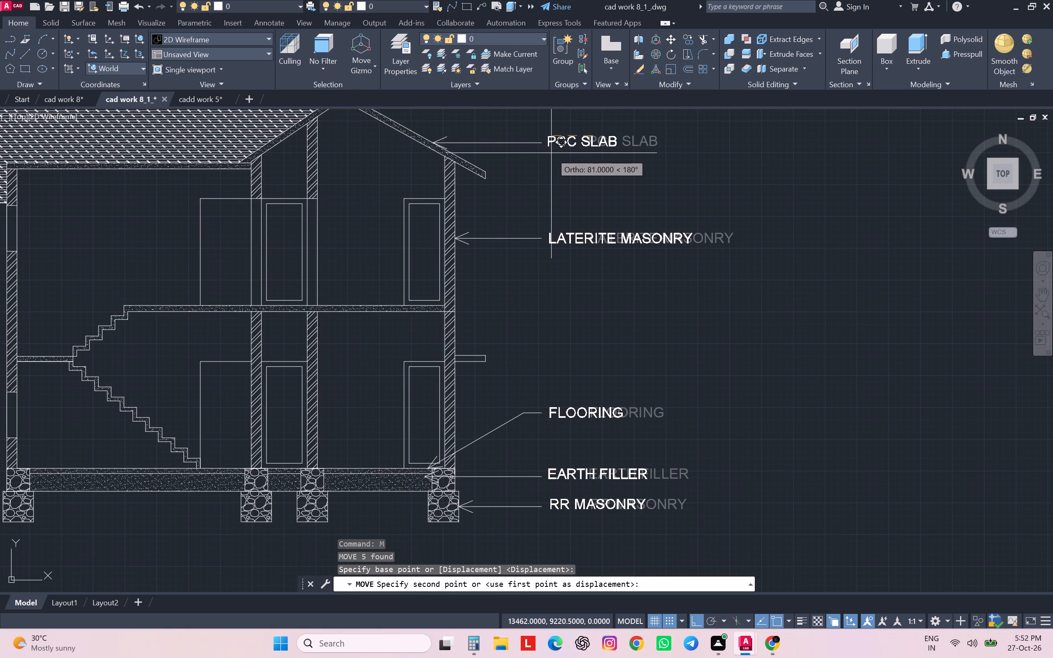
left_click(551, 153)
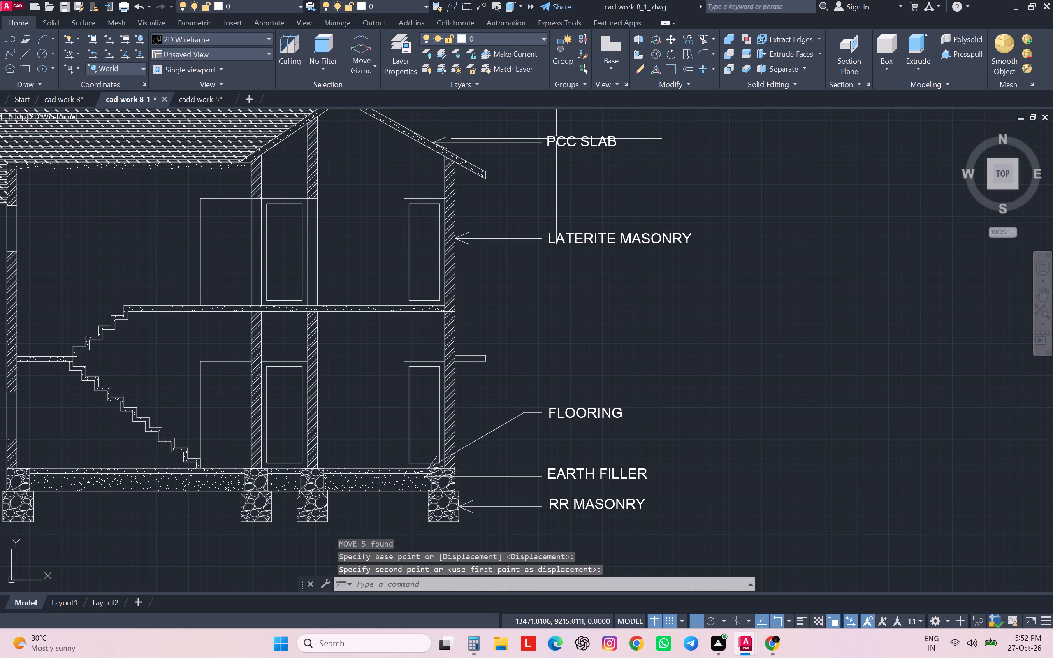
key("Escape")
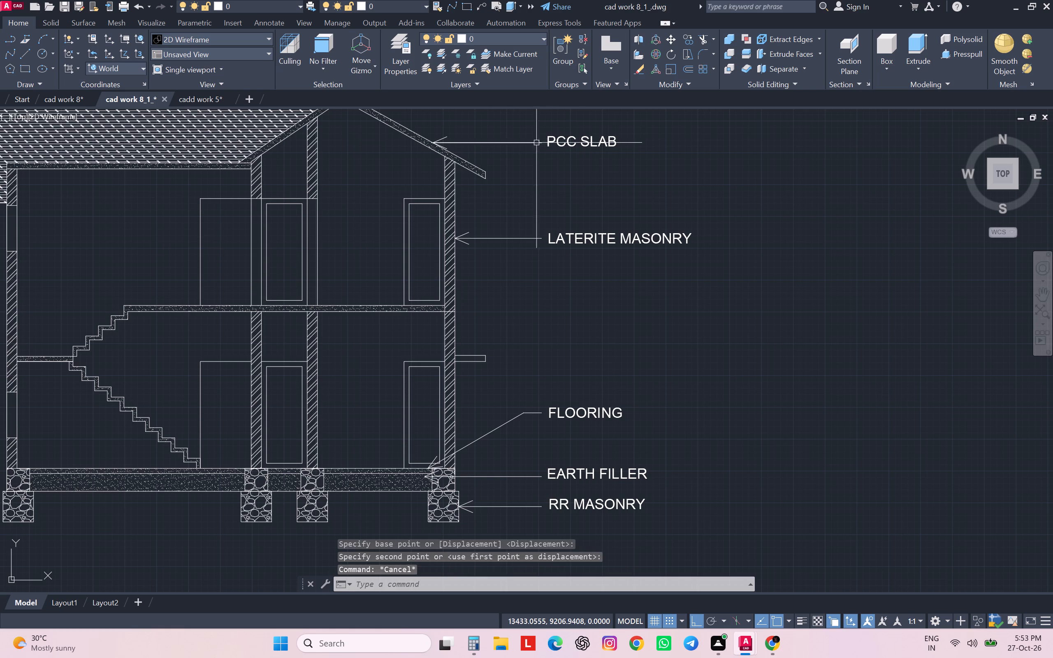
key("Escape")
left_click(580, 143)
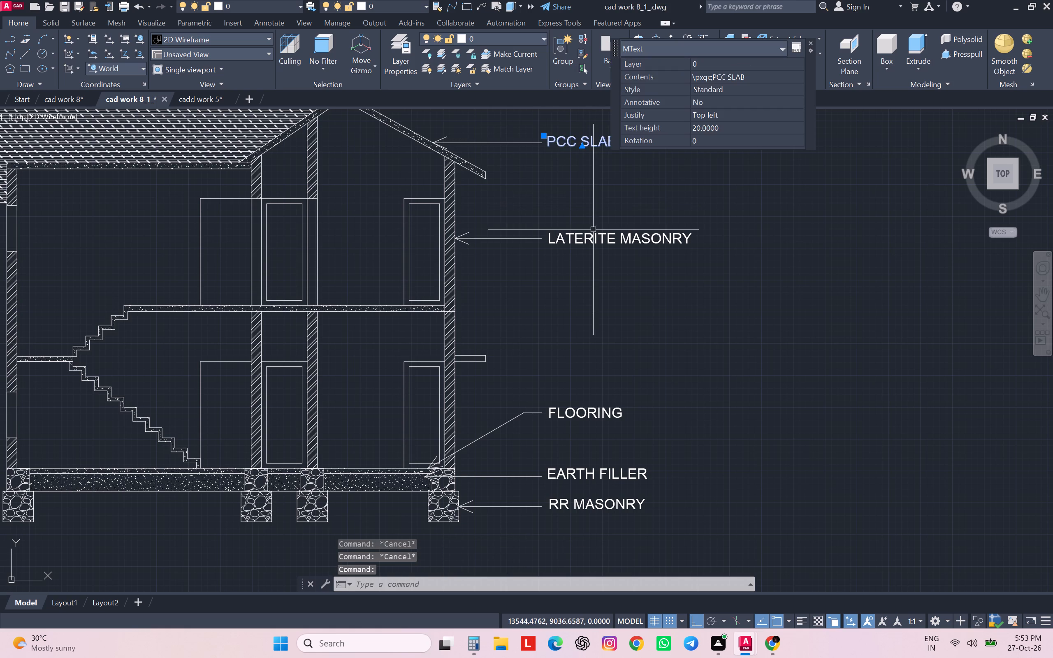
left_click(593, 239)
key("Escape")
key("Escape")
Save the drawing with the whole drawing set in view.
scroll(601, 207, "down", 3)
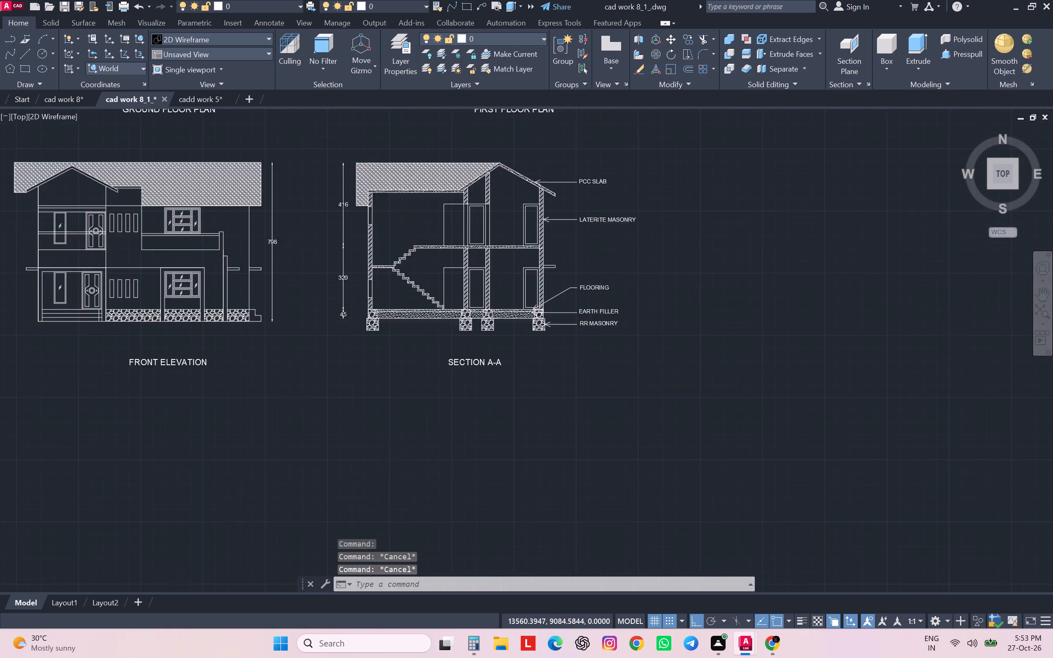
scroll(601, 206, "down", 1)
scroll(647, 183, "down", 1)
middle_click_drag(647, 198, 638, 269)
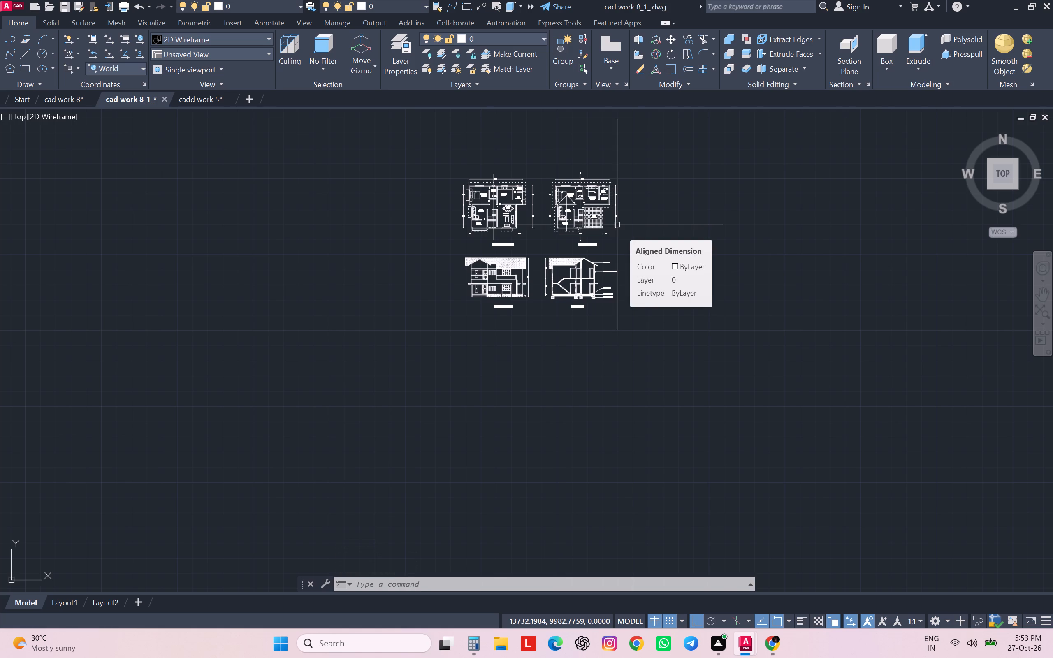
key("ctrl+s")
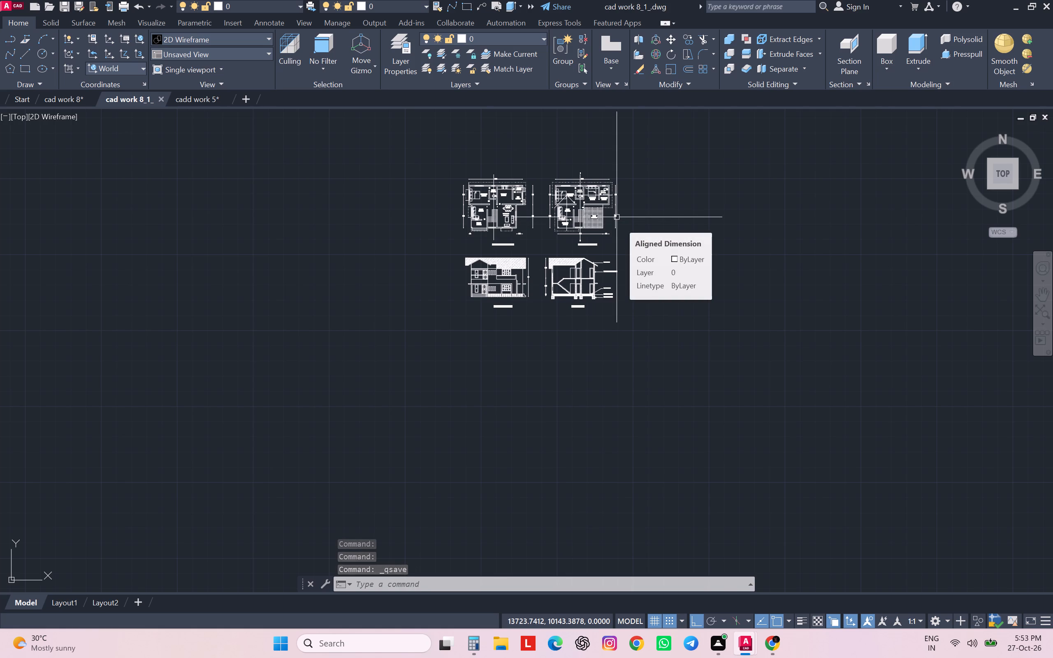
Start a single-sheet plot using the previous plot's page setup.
key("ctrl+p")
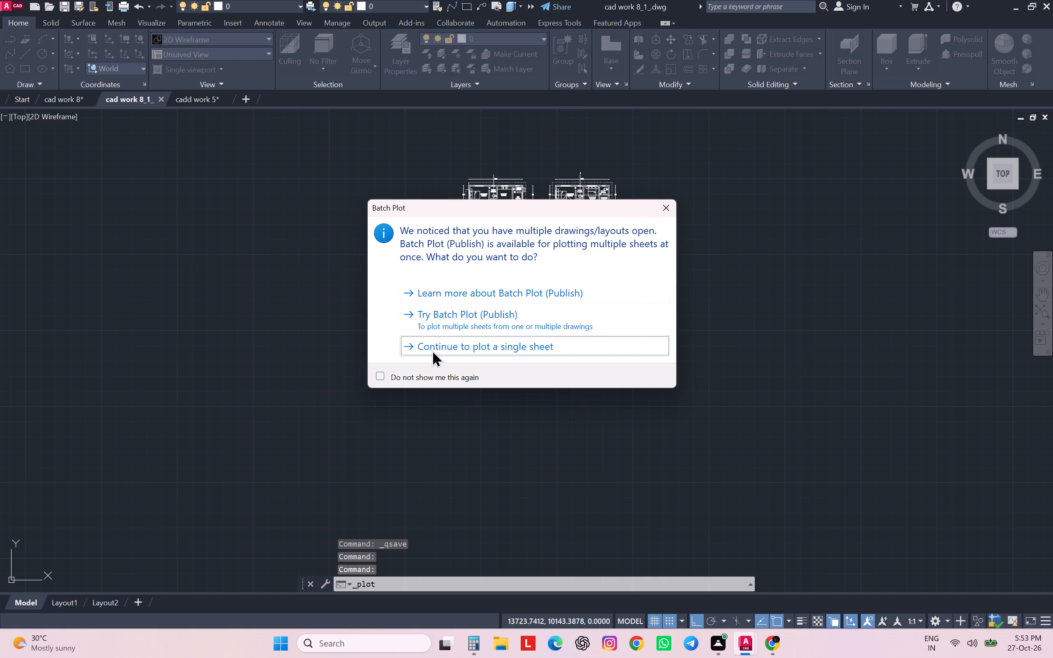
left_click(441, 346)
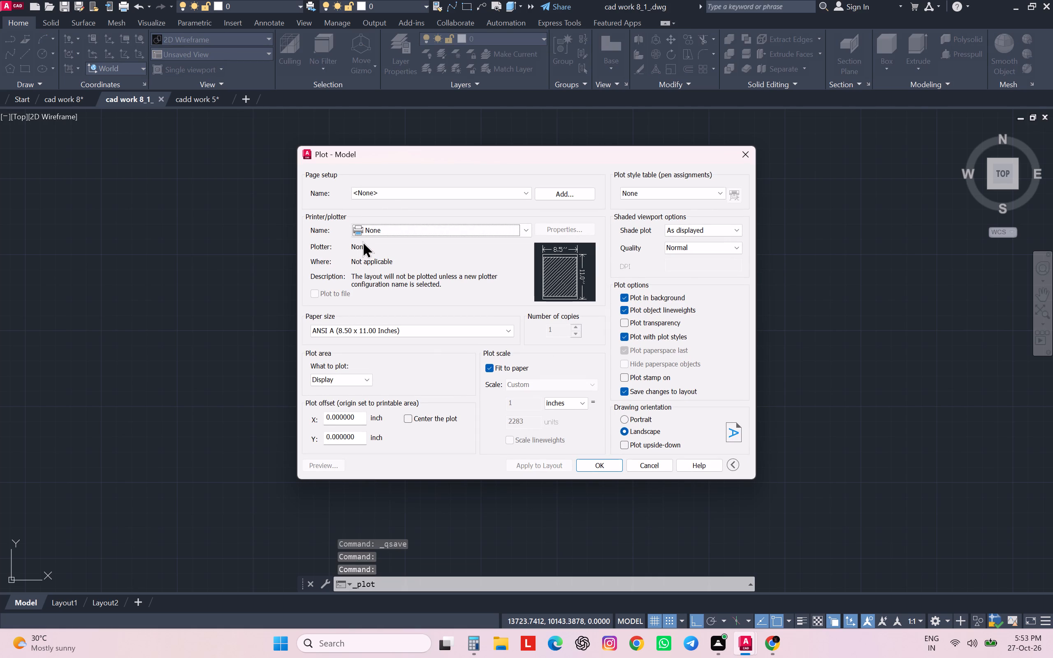
left_click(391, 195)
left_click(397, 210)
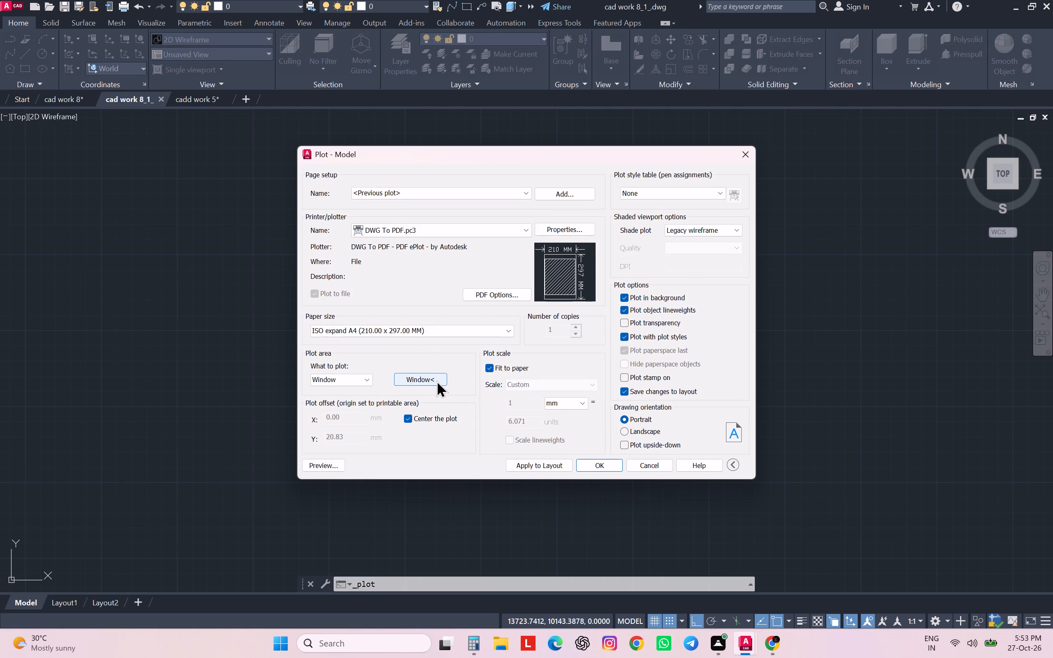
Define a plot window enclosing both floor plans, the front elevation and the section with their titles.
left_click(435, 376)
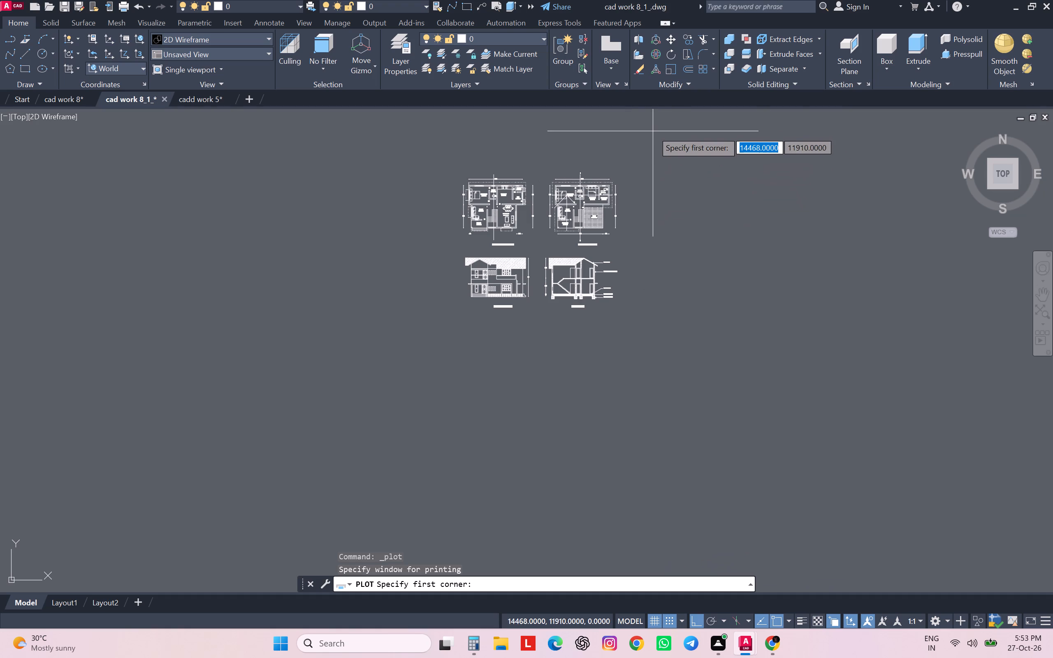
left_click_drag(646, 128, 450, 387)
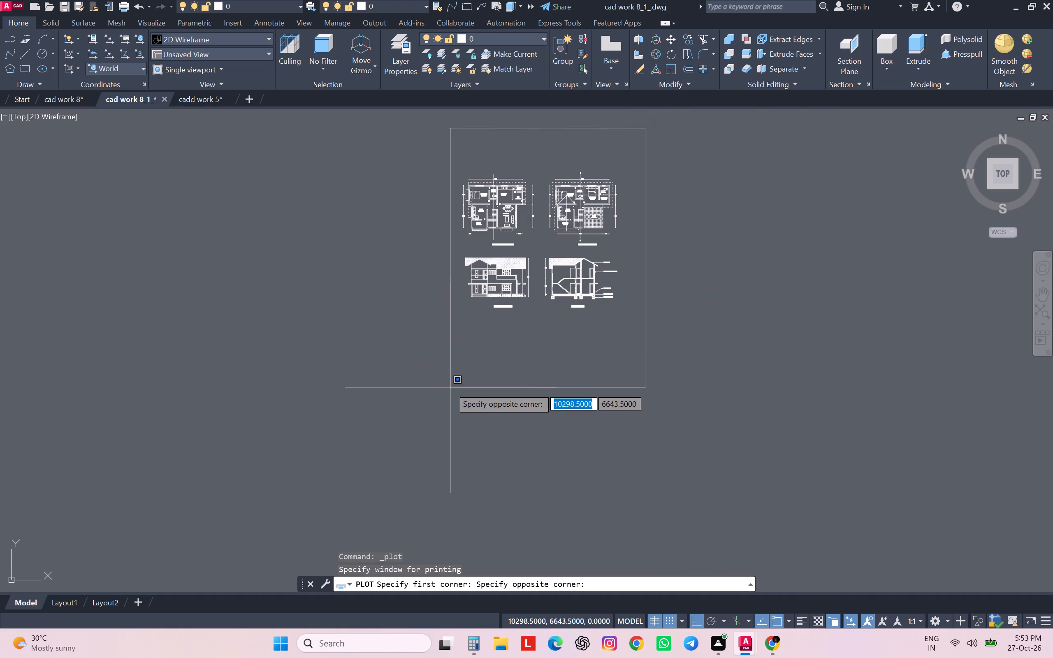
left_click_drag(450, 387, 441, 382)
left_click(440, 381)
Preview the plot and examine the plans, elevation, section, labels and titles on the sheet.
left_click(323, 467)
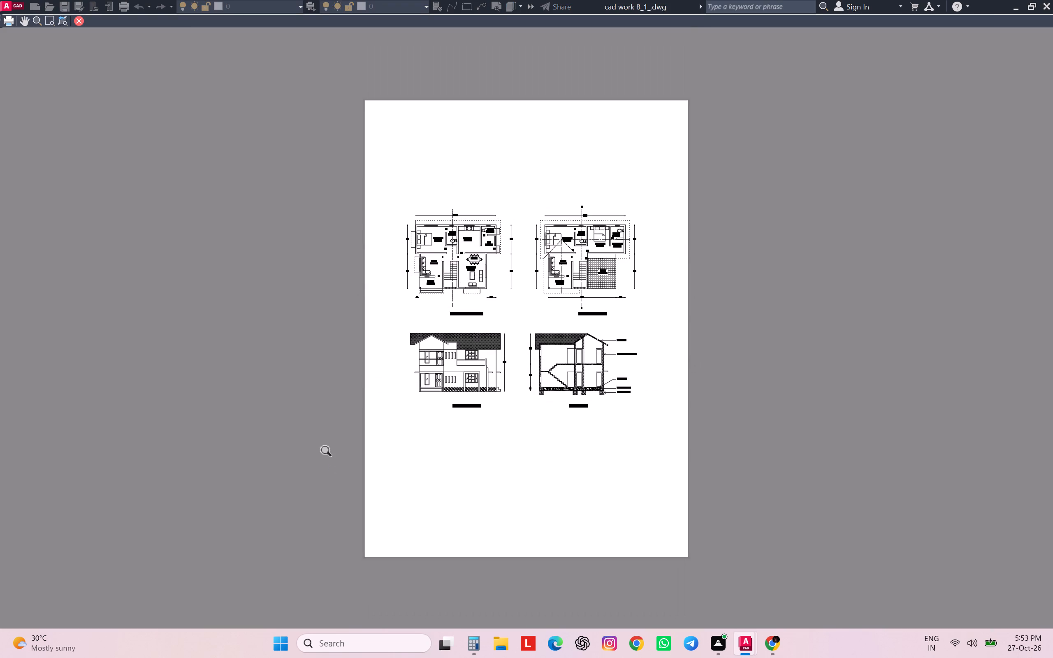
scroll(523, 358, "up", 3)
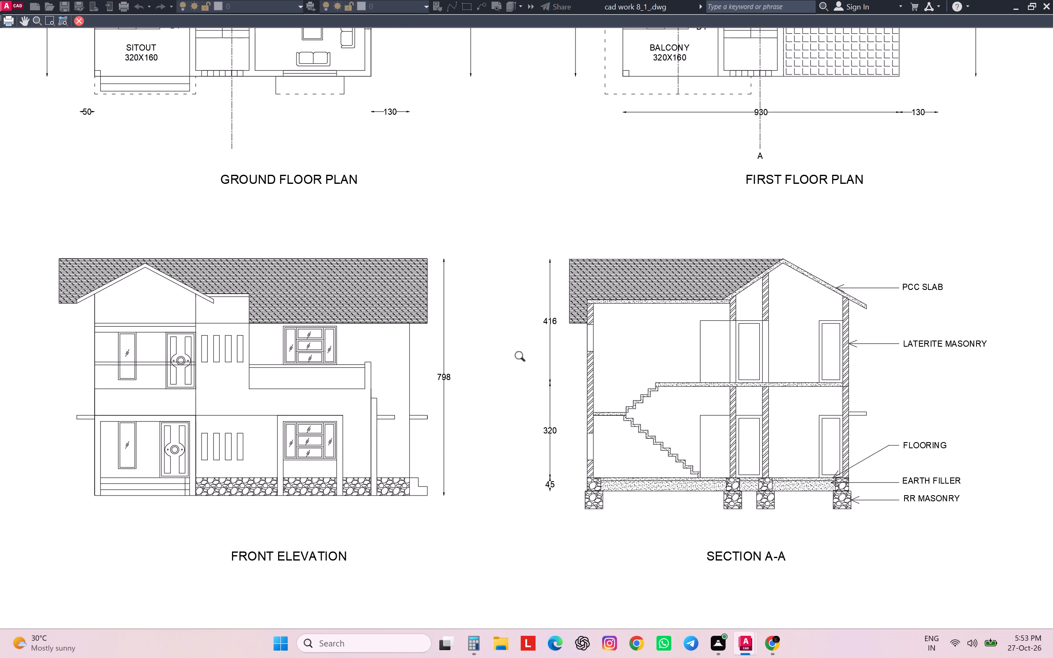
scroll(522, 358, "down", 2)
scroll(522, 358, "up", 1)
middle_click_drag(522, 358, 515, 440)
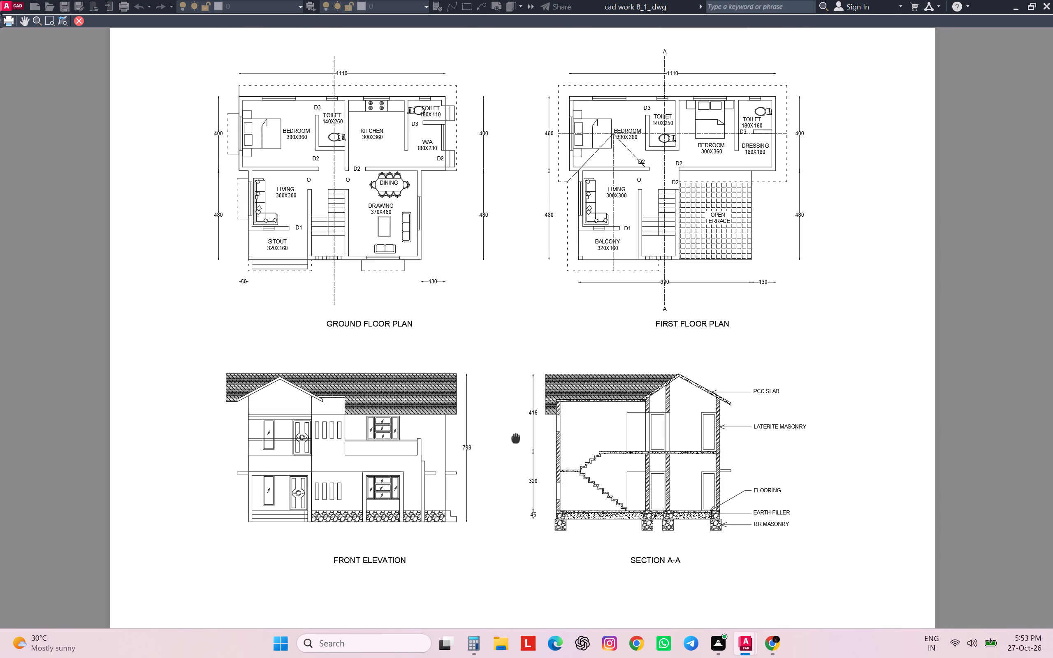
middle_click_drag(515, 440, 515, 438)
key("Escape")
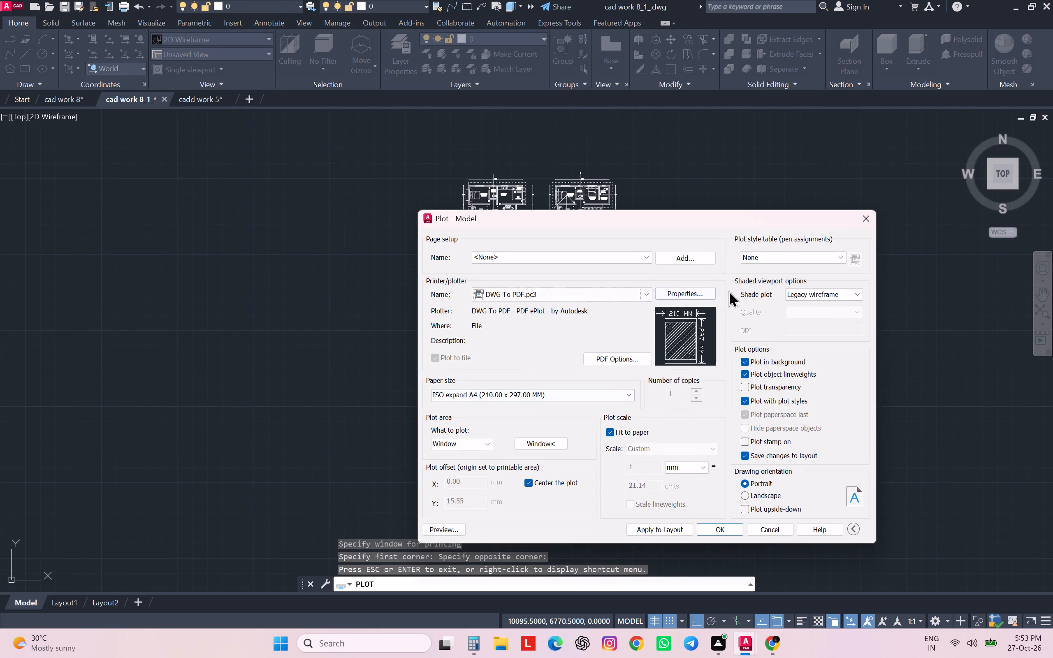
Close the plot setup without plotting the sheet.
left_click(870, 220)
Hatch the ground floor plan's walls around the bedroom and the 140X250 toilet with the ANSI32 pattern.
scroll(533, 167, "up", 2)
scroll(533, 167, "down", 3)
scroll(533, 167, "up", 1)
scroll(510, 243, "up", 1)
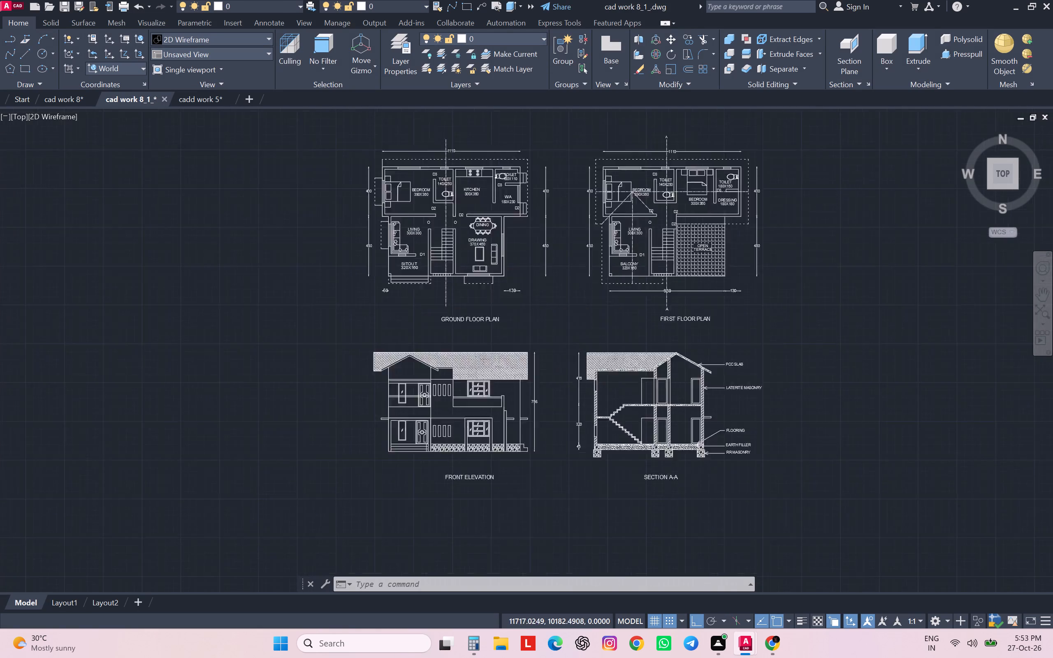
scroll(510, 243, "up", 2)
middle_click_drag(510, 243, 550, 367)
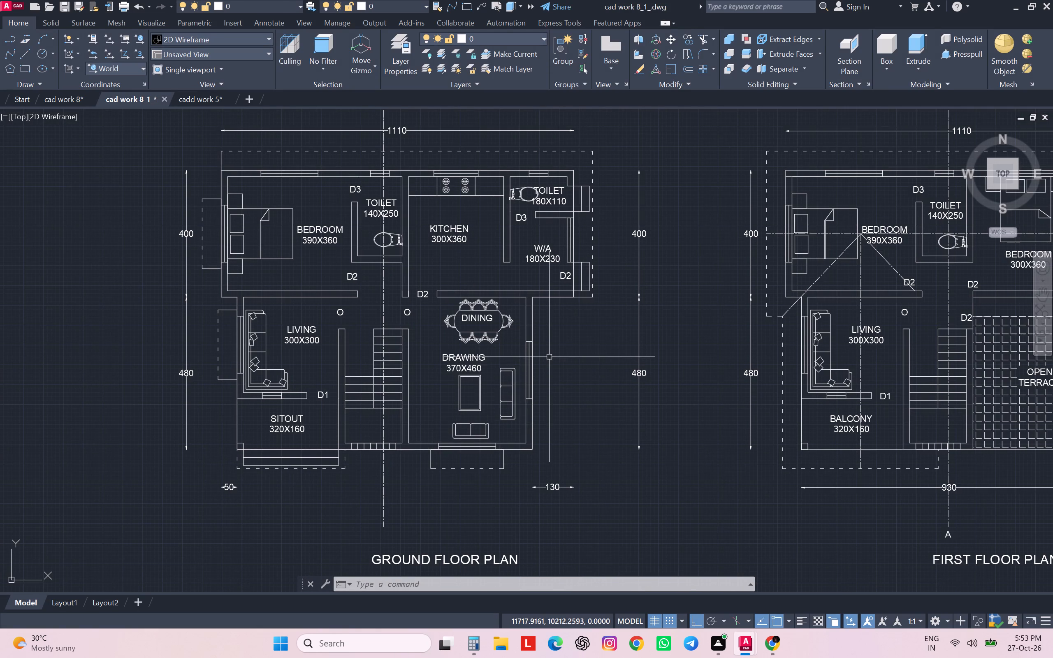
type("HA")
key("space")
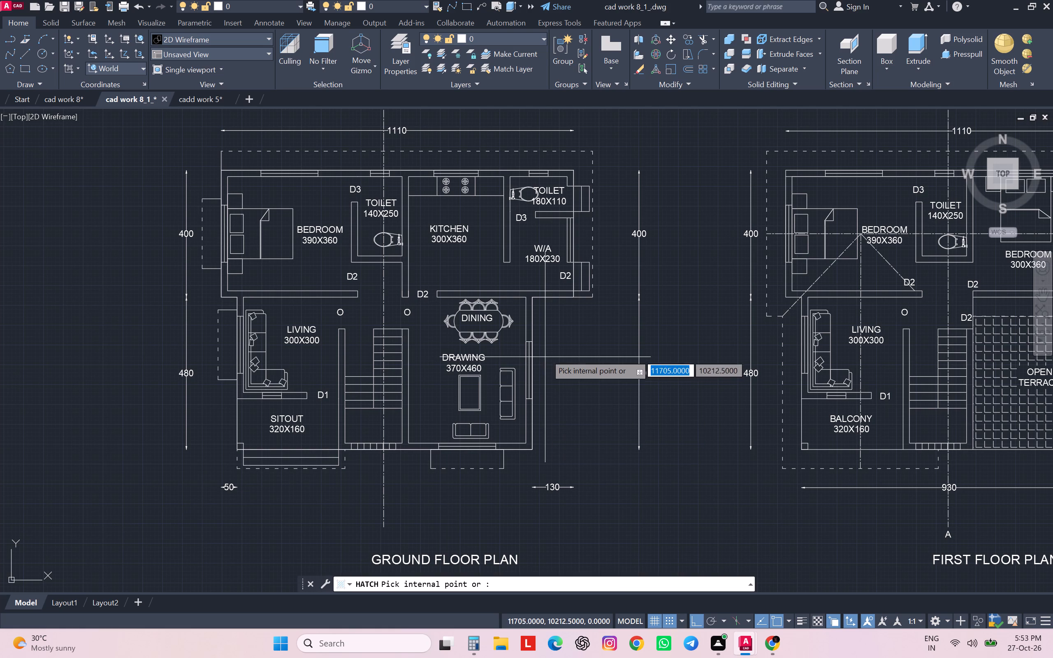
left_click(530, 316)
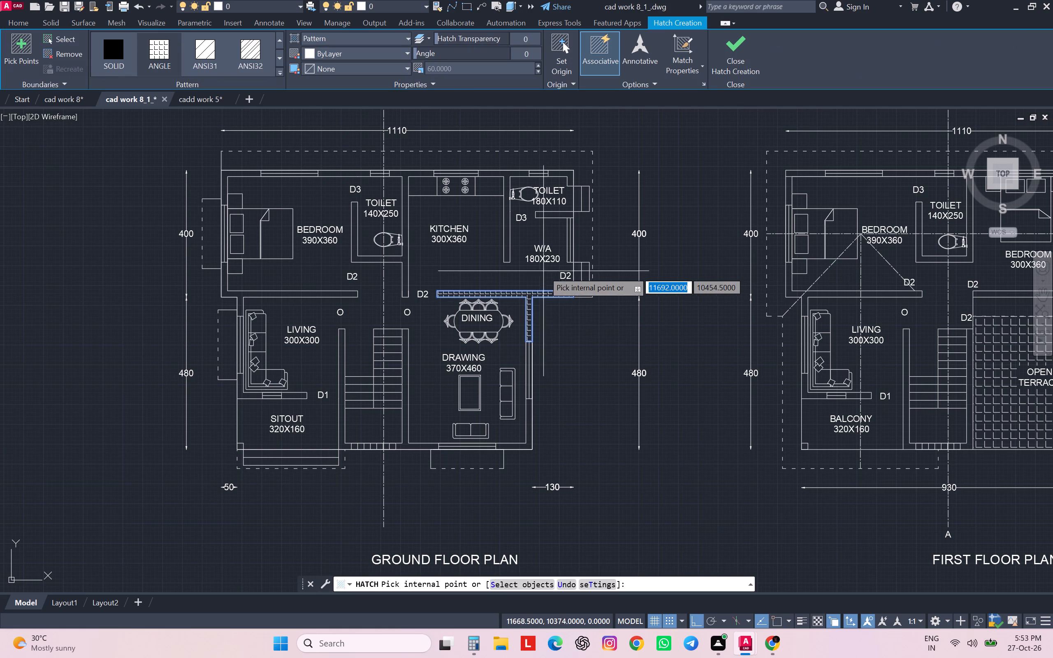
key("ctrl+z")
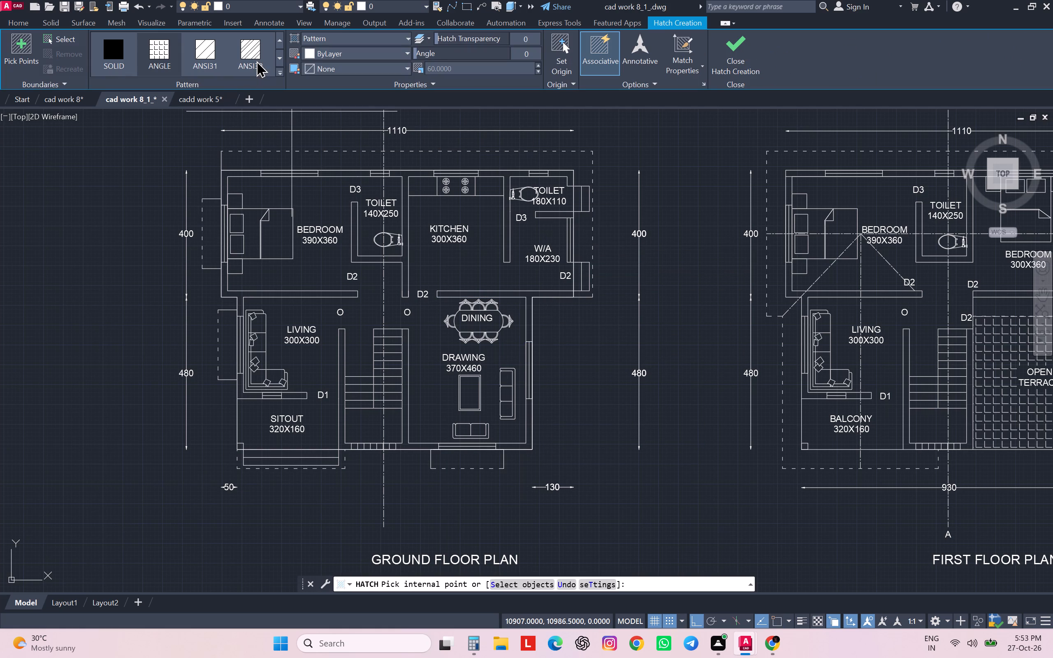
left_click(256, 59)
scroll(261, 161, "up", 2)
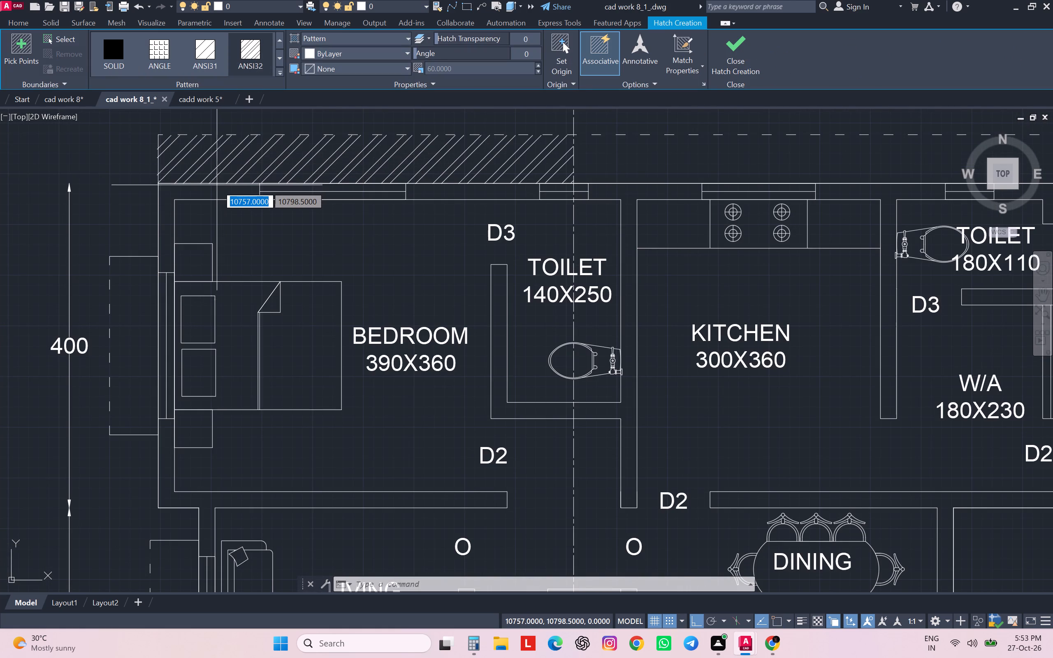
left_click(217, 188)
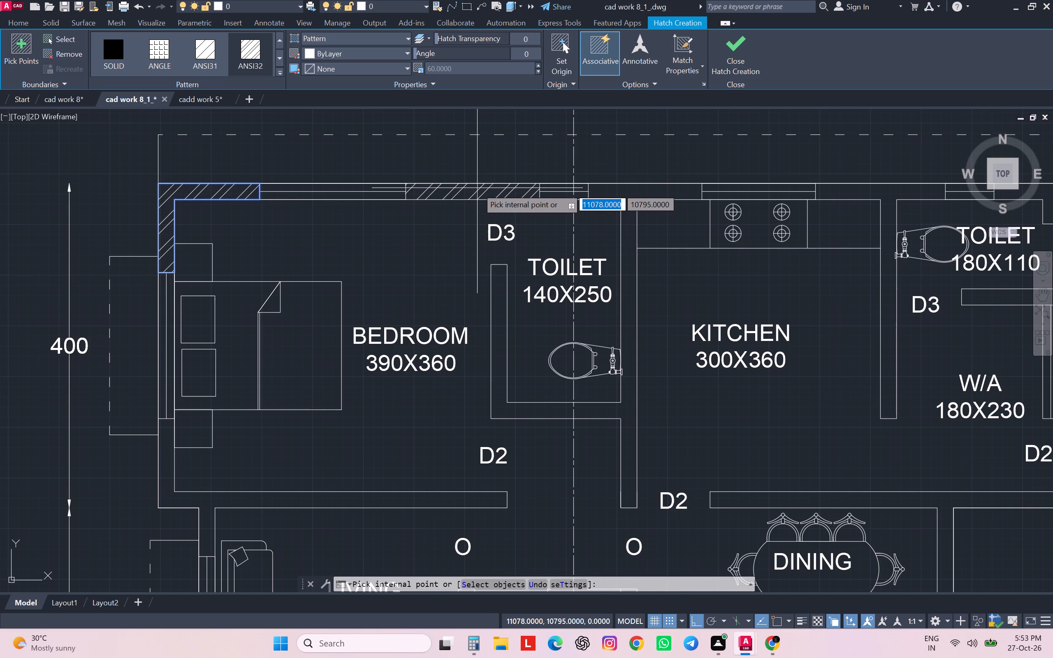
left_click(477, 188)
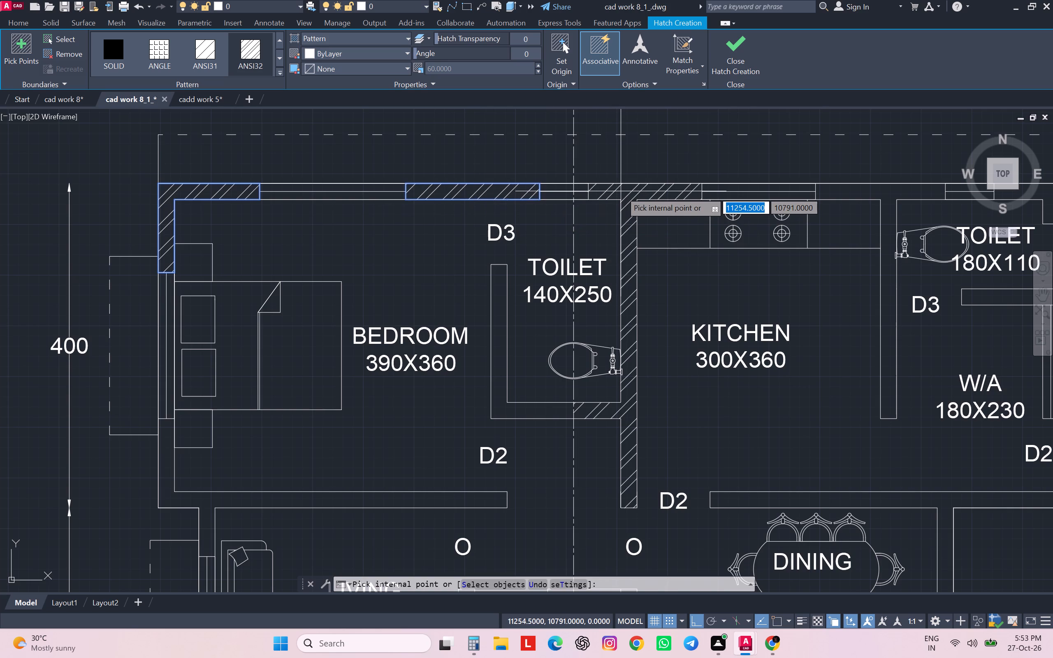
left_click(621, 191)
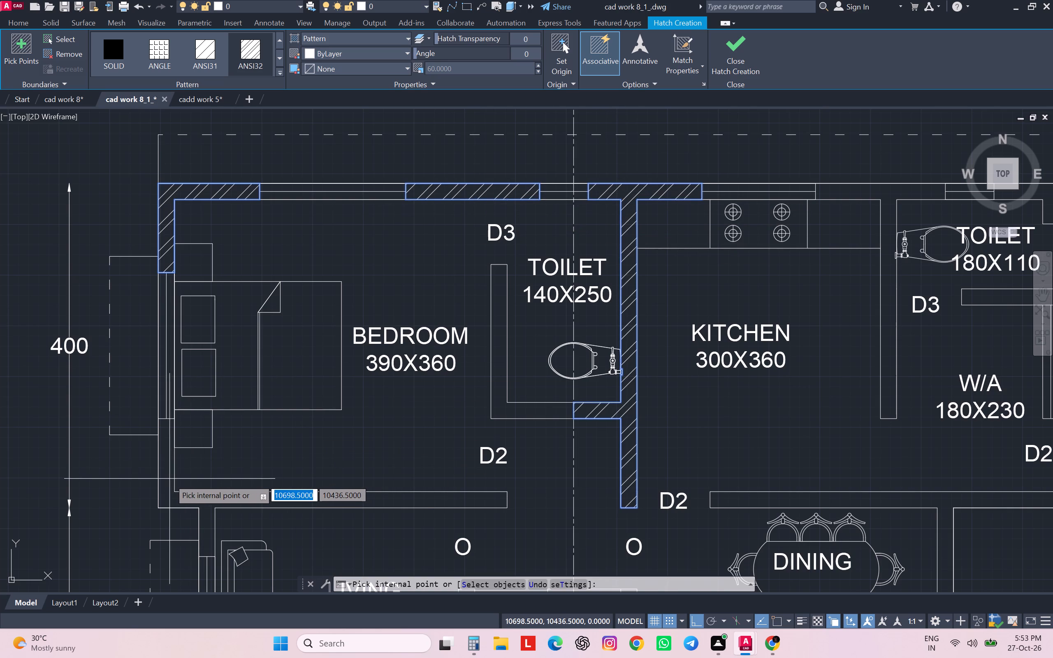
left_click(169, 479)
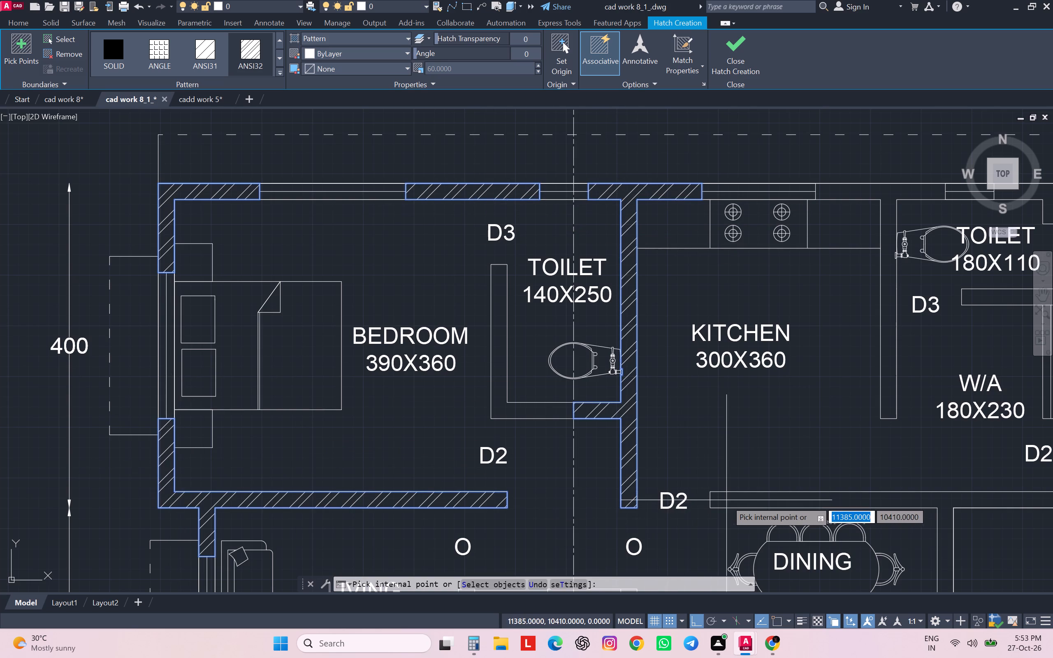
Add the kitchen, dining, W/A and 180X110 toilet walls and the drawing room's outer corner to the ground floor hatch.
left_click(726, 500)
scroll(779, 331, "down", 2)
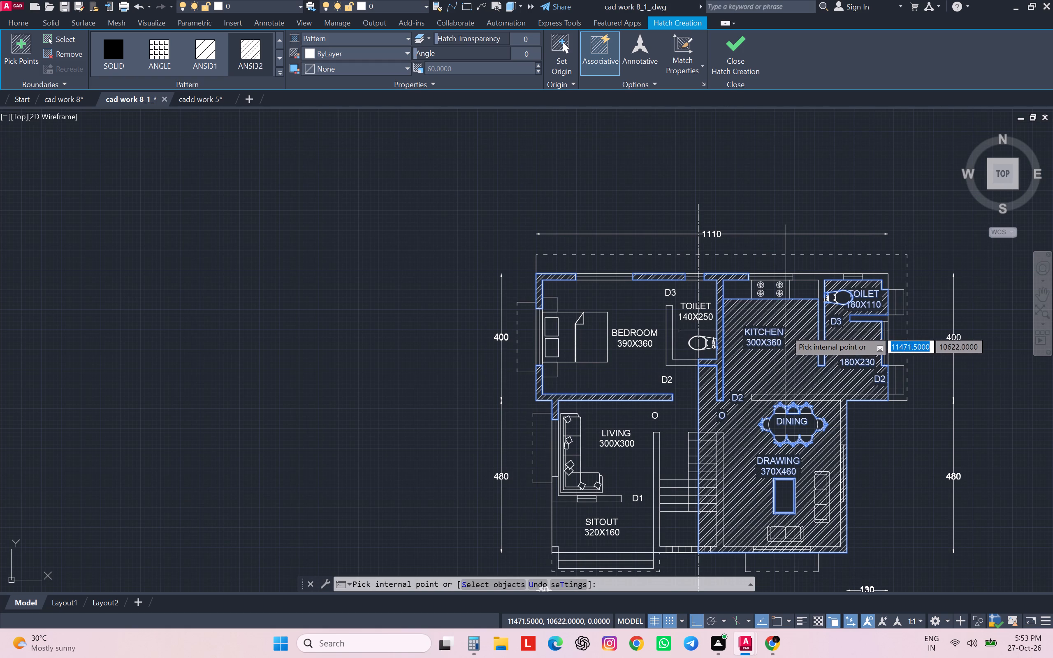
key("ctrl+z")
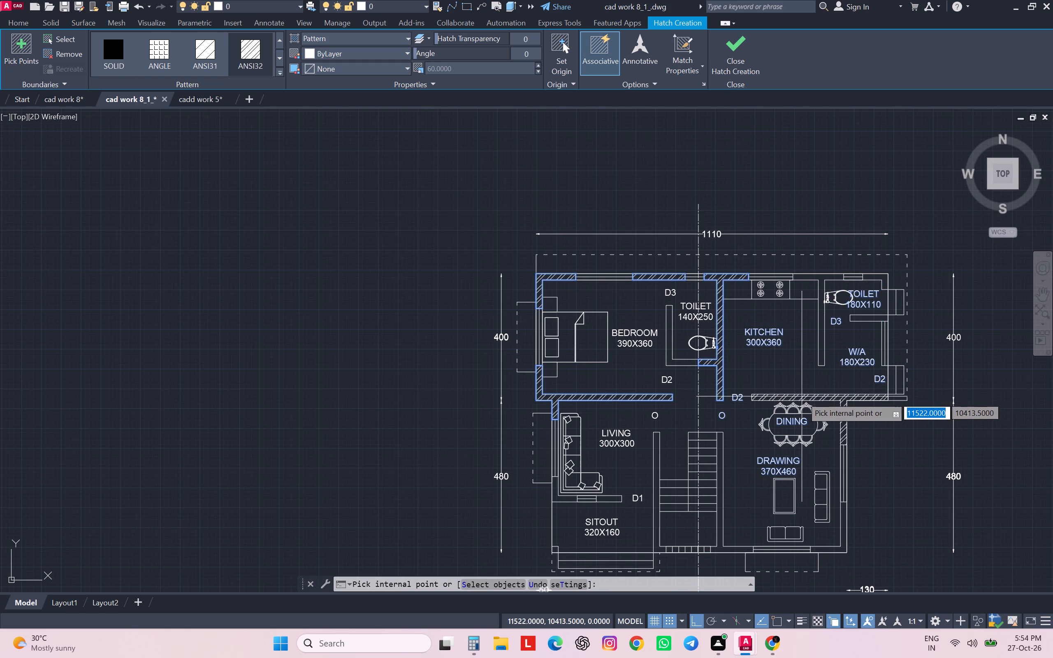
left_click(802, 396)
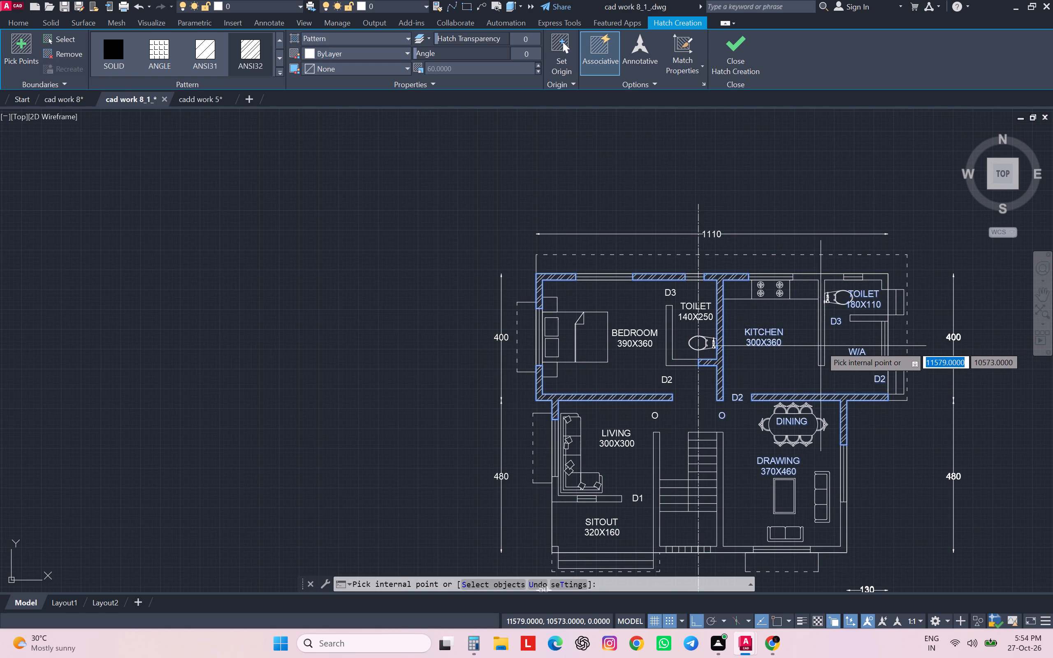
left_click(821, 346)
left_click(887, 281)
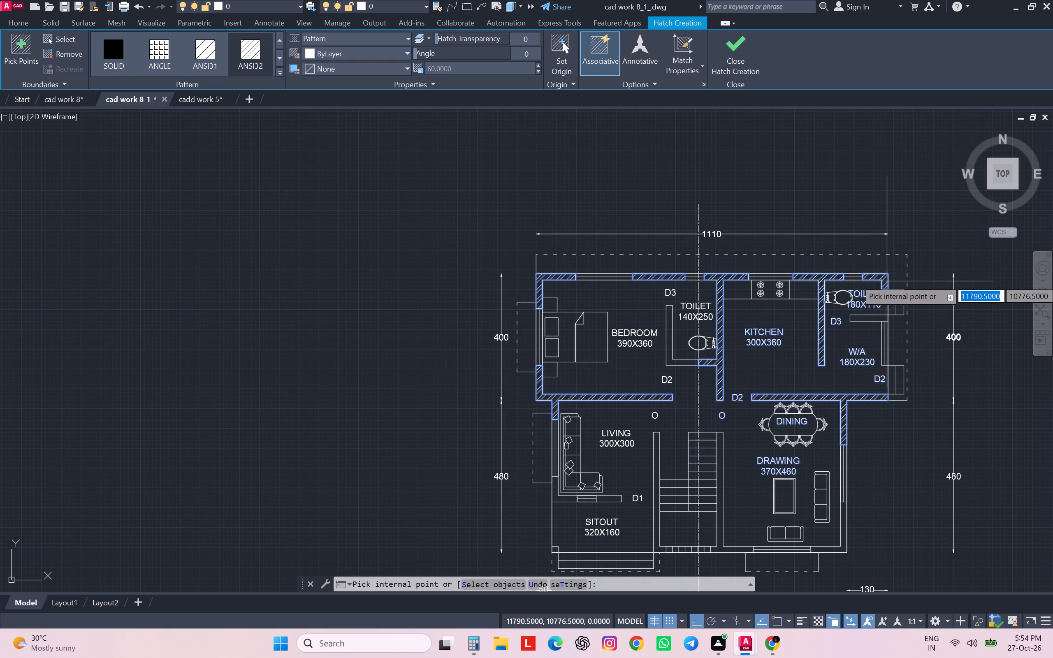
left_click(878, 318)
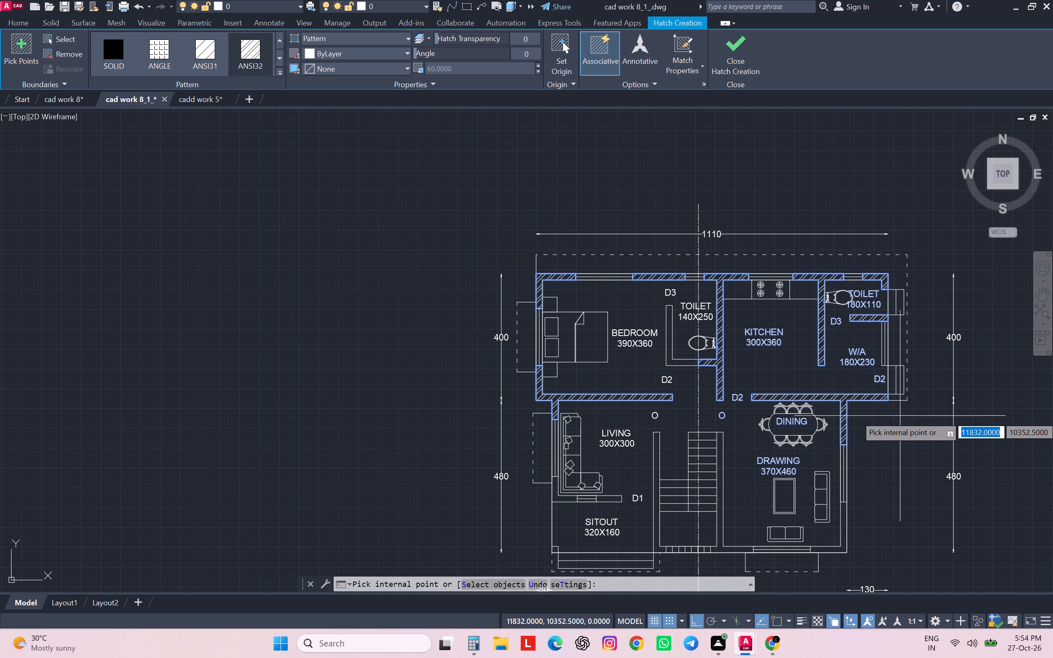
left_click(846, 522)
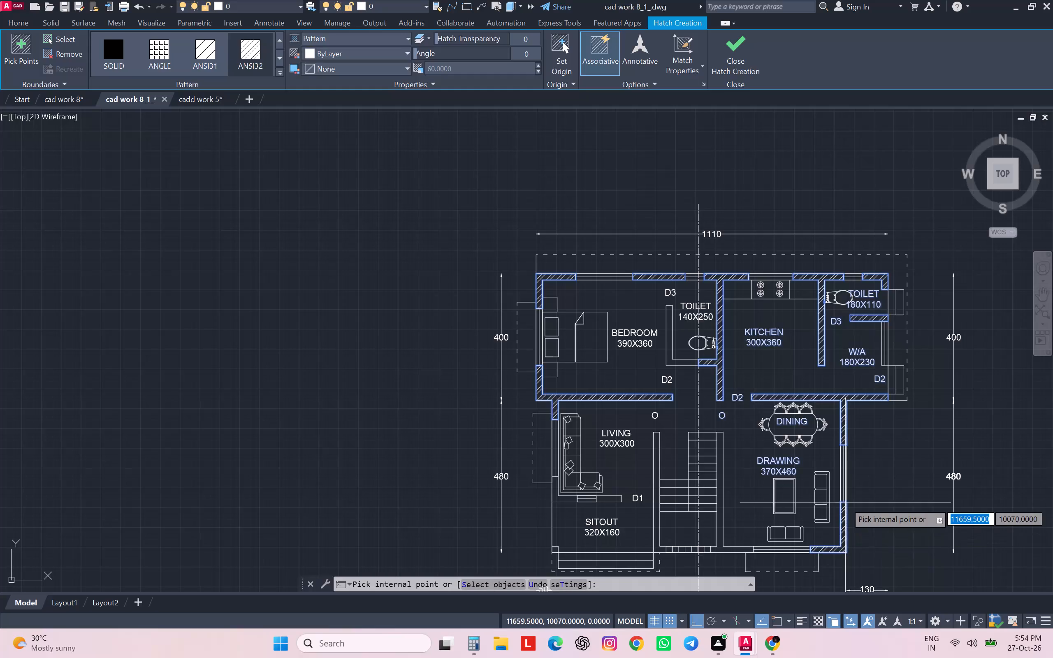
Add both staircase side walls and alternate blocks of the opening in the staircase's front wall to the hatch.
middle_click_drag(845, 498, 875, 335)
scroll(875, 340, "up", 1)
left_click(700, 416)
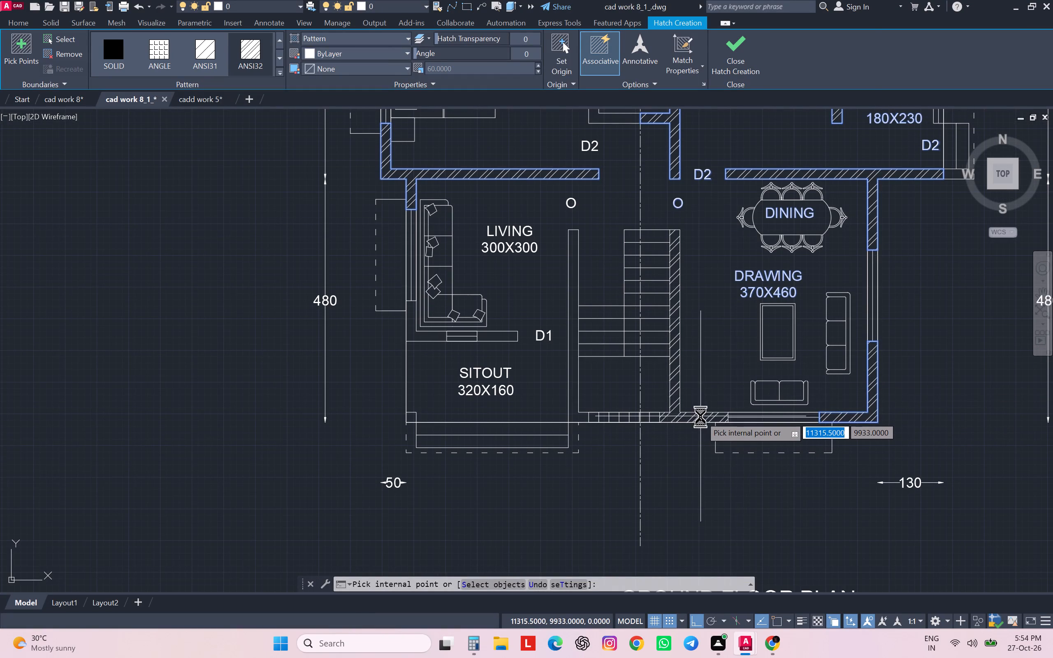
left_click(575, 419)
scroll(609, 425, "up", 3)
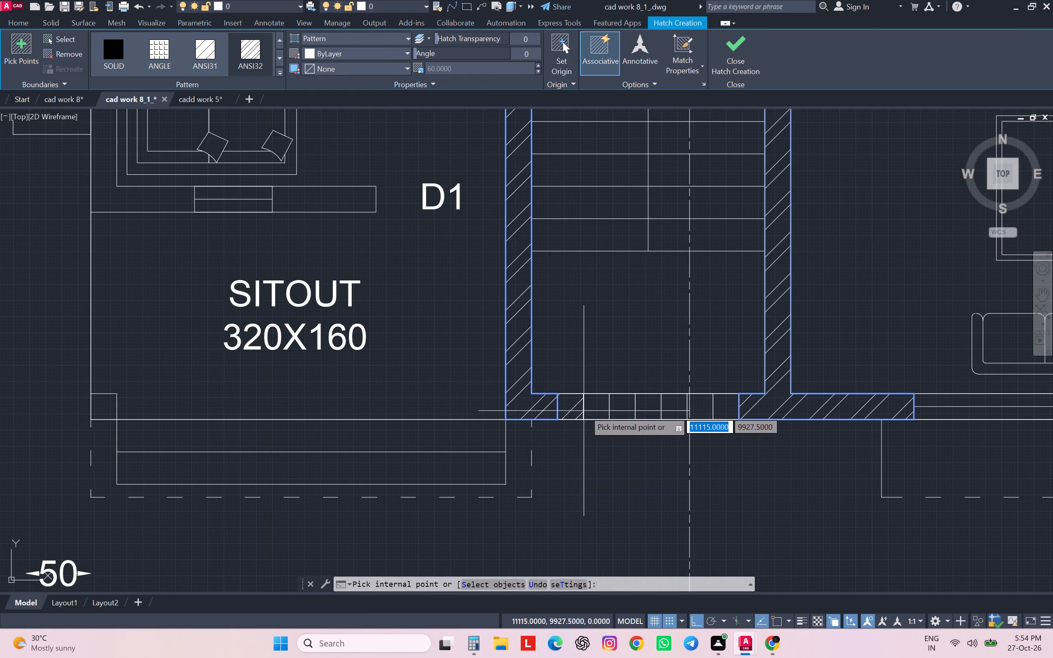
left_click(596, 408)
left_click(651, 413)
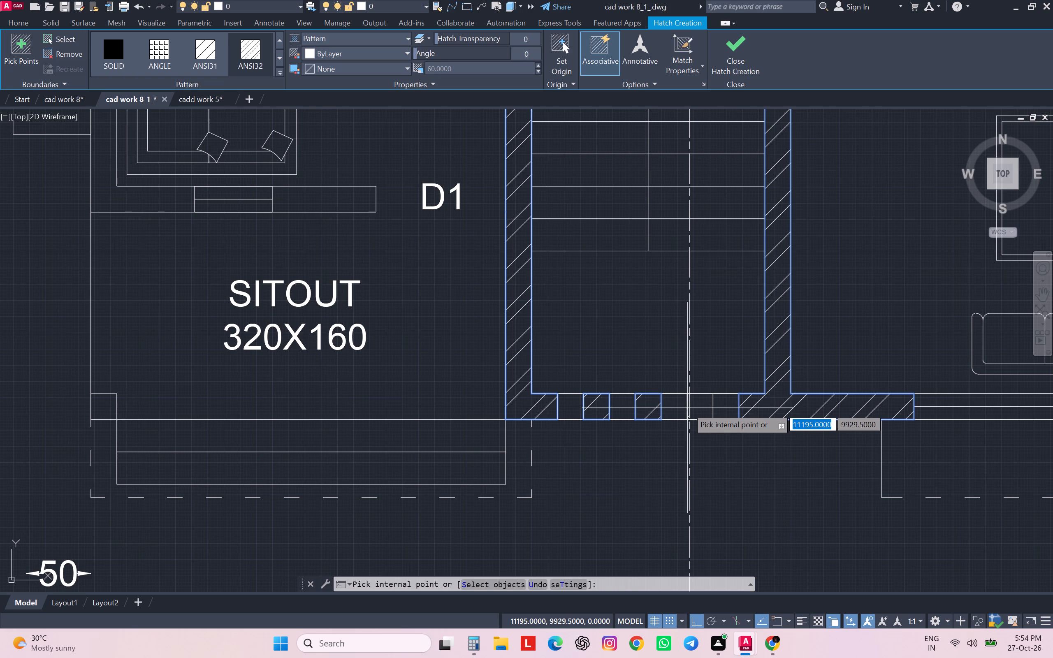
left_click(701, 411)
Add the wall segments on both sides of the window between the living room and sitout to the hatch.
scroll(703, 432, "down", 3)
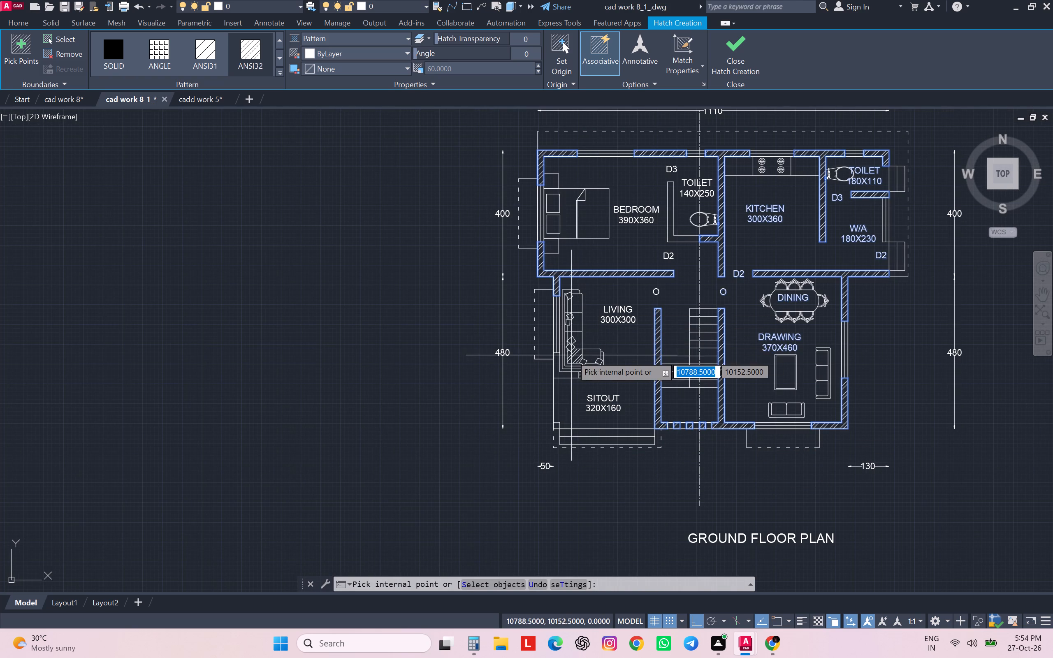
scroll(571, 355, "down", 1)
scroll(571, 355, "up", 2)
left_click(647, 389)
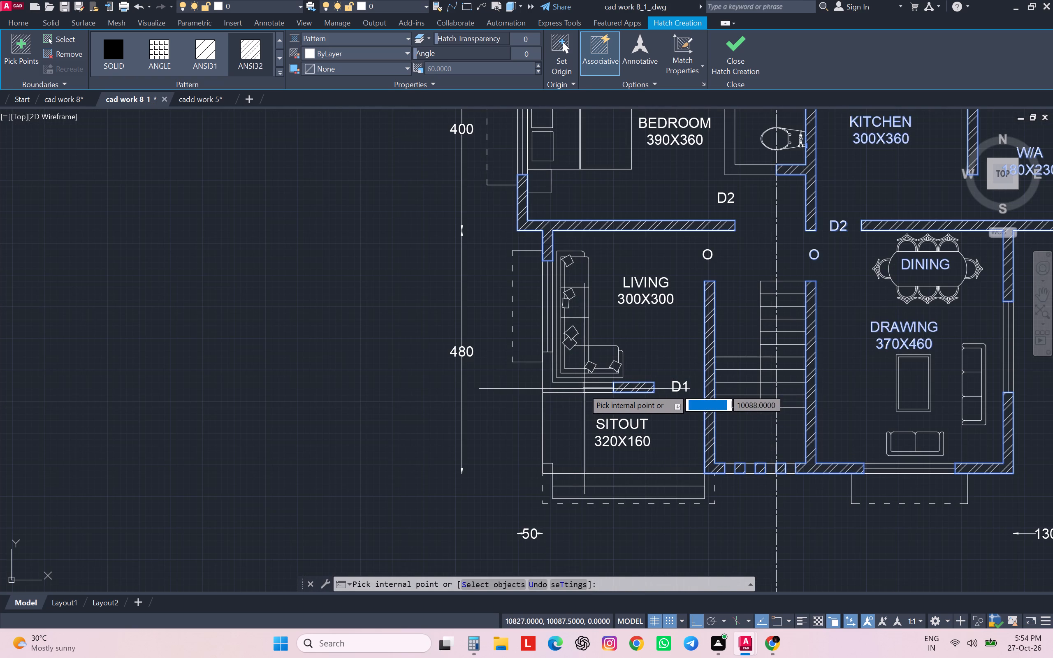
left_click(575, 389)
scroll(578, 388, "down", 2)
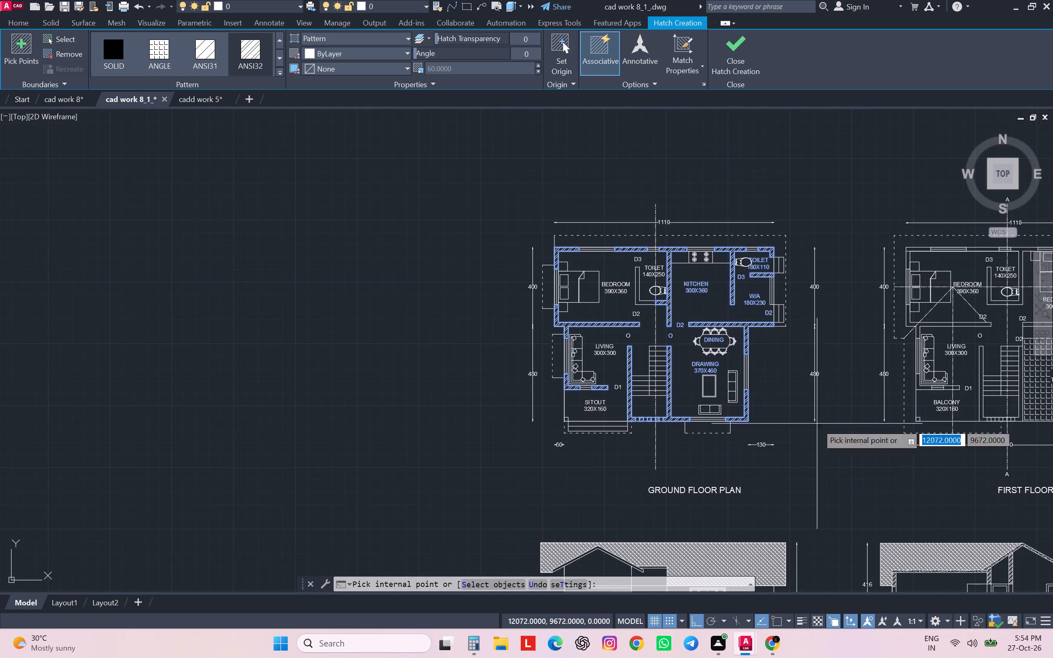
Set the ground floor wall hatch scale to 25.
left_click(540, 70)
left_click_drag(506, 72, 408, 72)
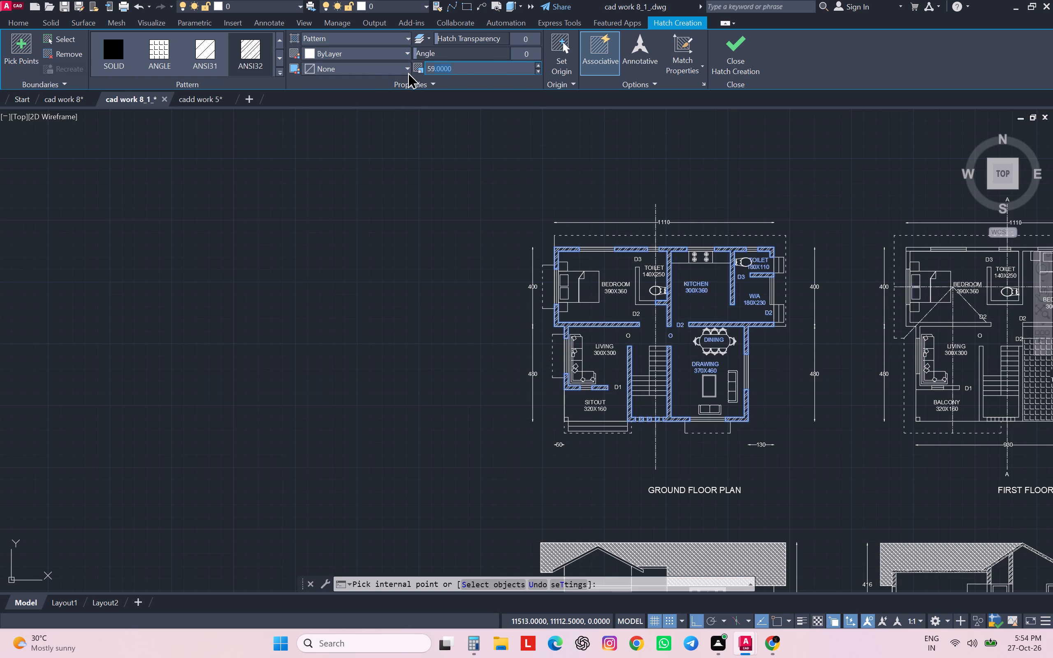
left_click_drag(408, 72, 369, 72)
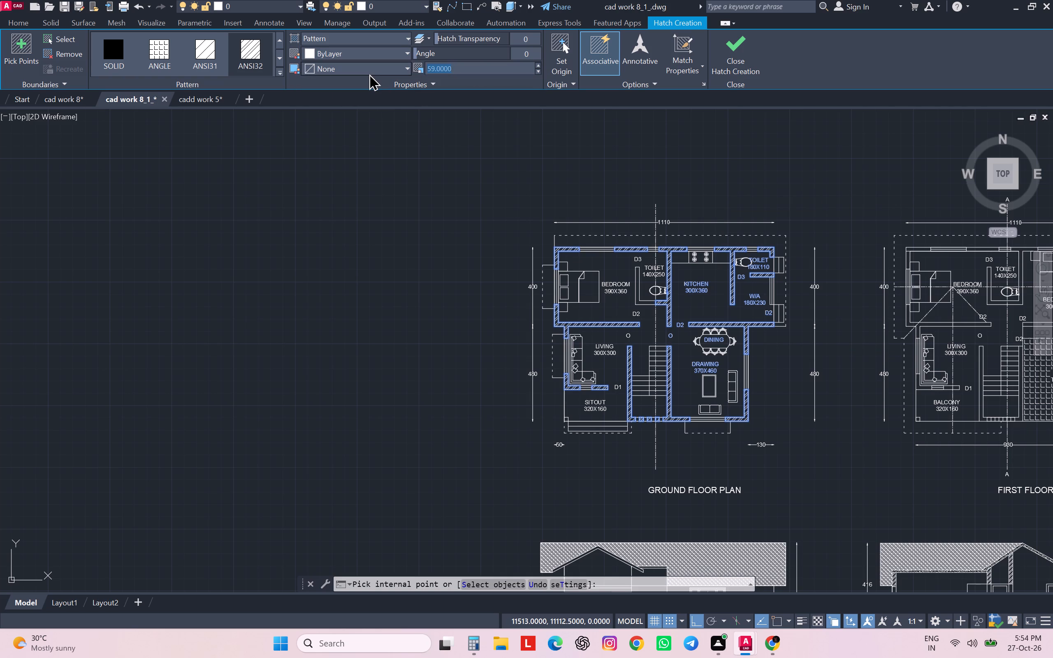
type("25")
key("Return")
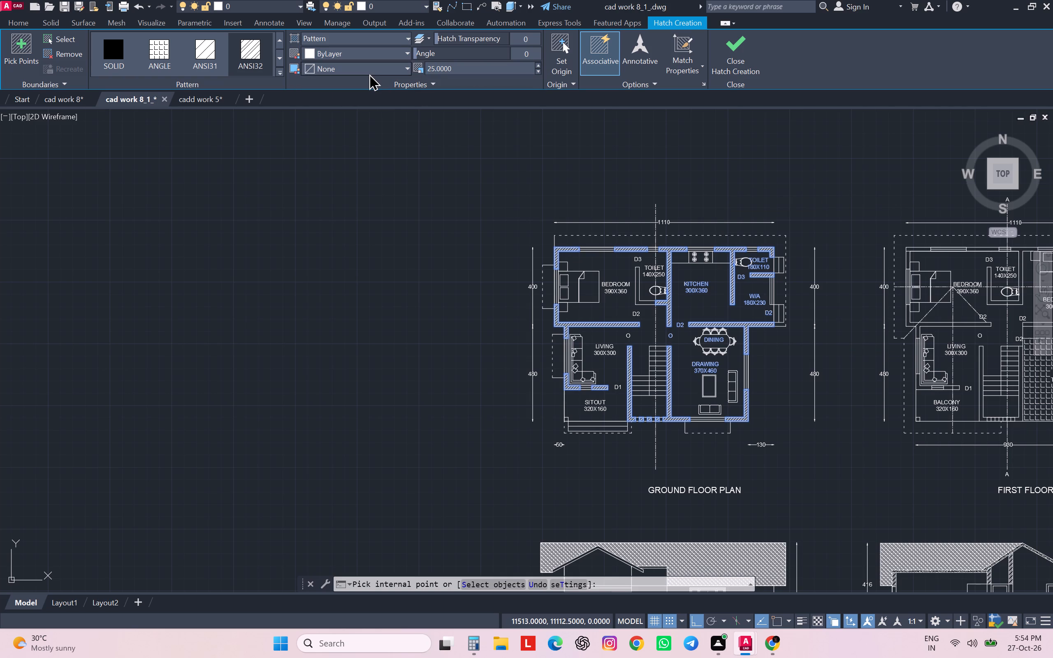
Set the ground floor wall hatch scale to 40 and end the Hatch command.
left_click_drag(462, 66, 397, 71)
type("40")
key("Return")
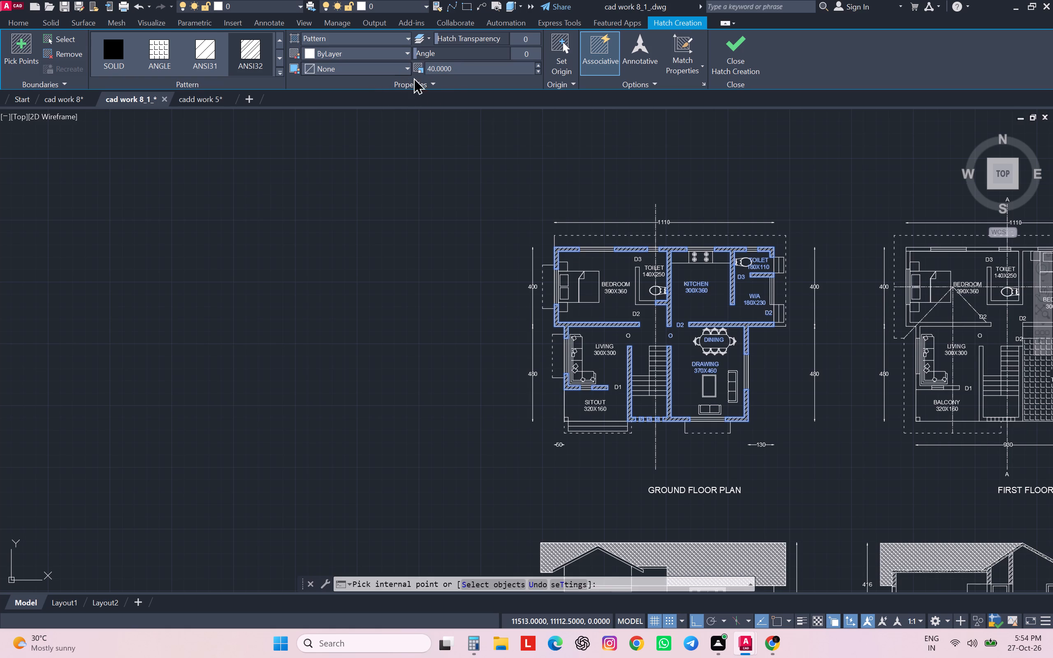
key("Escape")
Start a wall hatch in the first floor plan with the outer and front walls around the 390X360 bedroom.
scroll(651, 410, "up", 2)
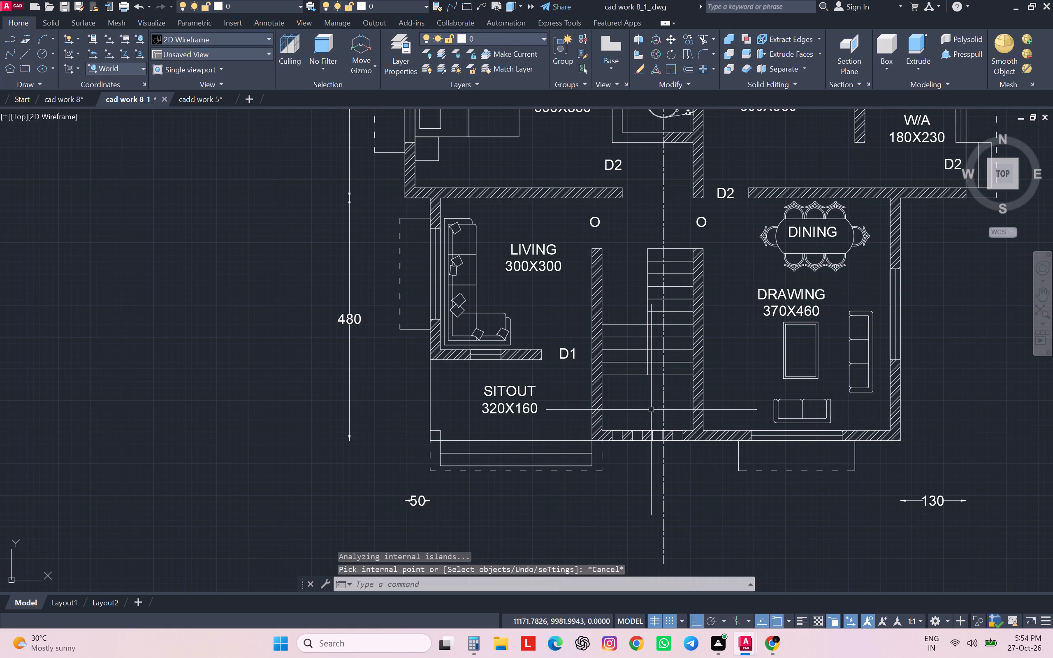
scroll(550, 384, "down", 2)
middle_click_drag(828, 369, 476, 377)
key("space")
scroll(566, 185, "up", 2)
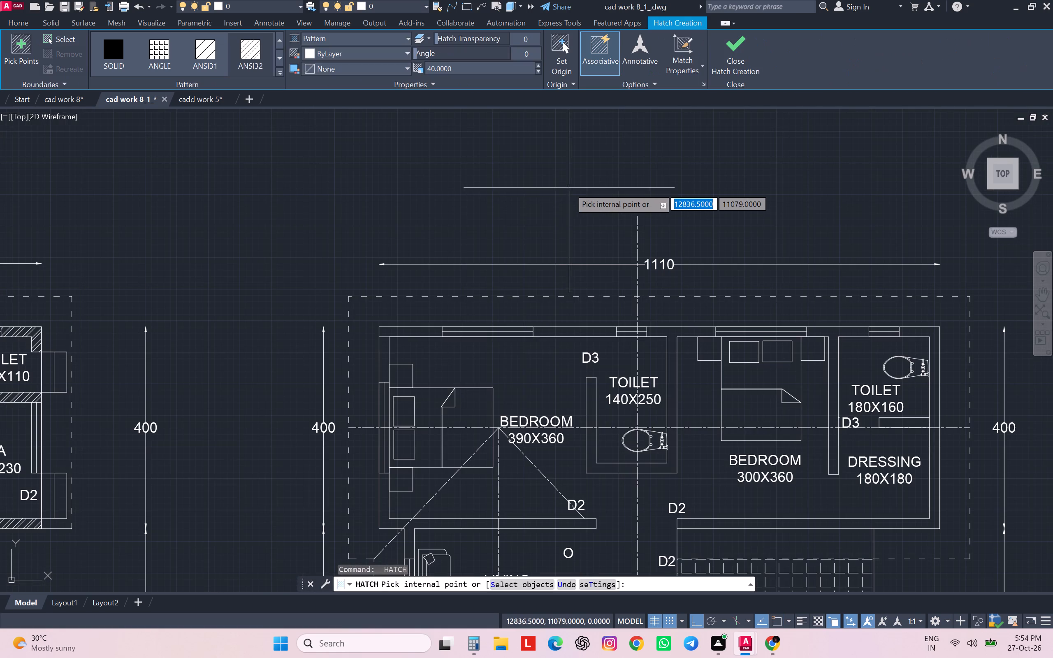
left_click(553, 331)
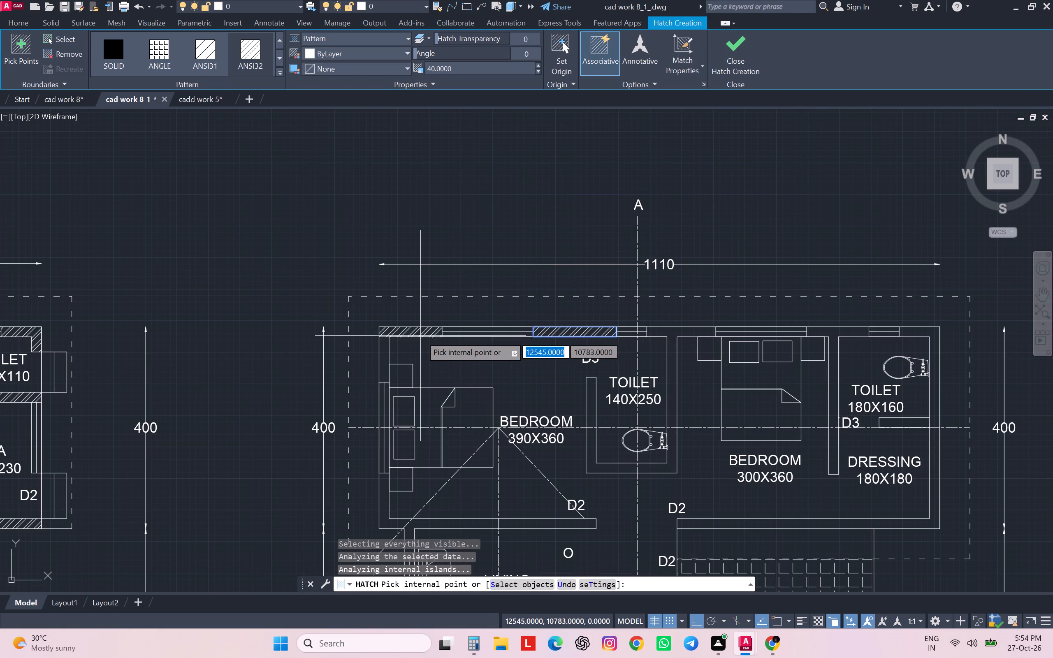
left_click(419, 334)
left_click_drag(385, 366, 385, 361)
scroll(411, 277, "down", 1)
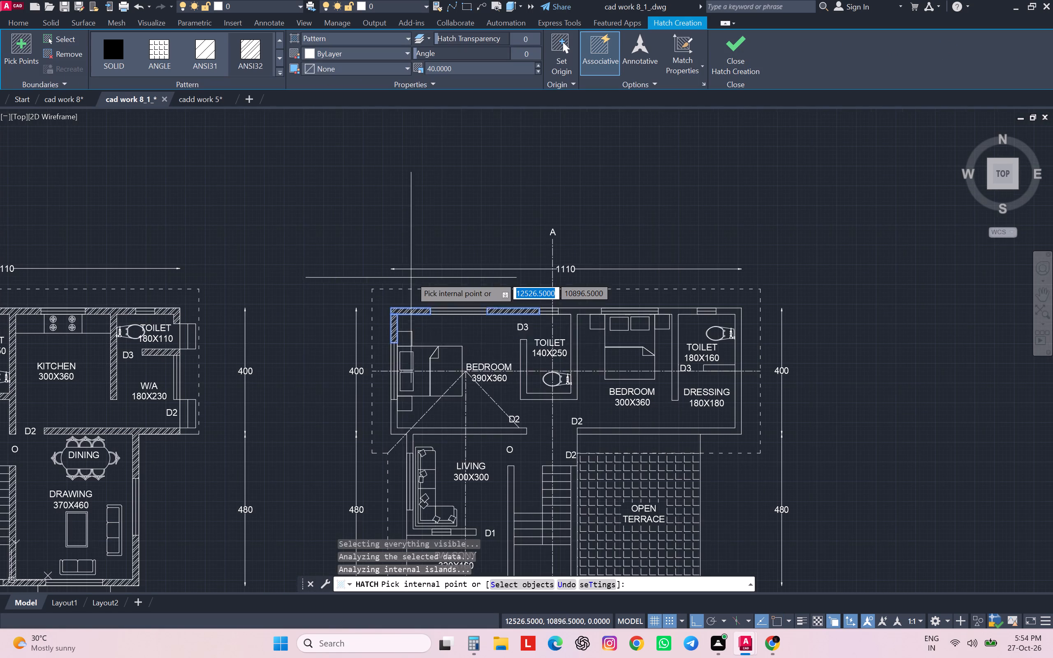
left_click(395, 417)
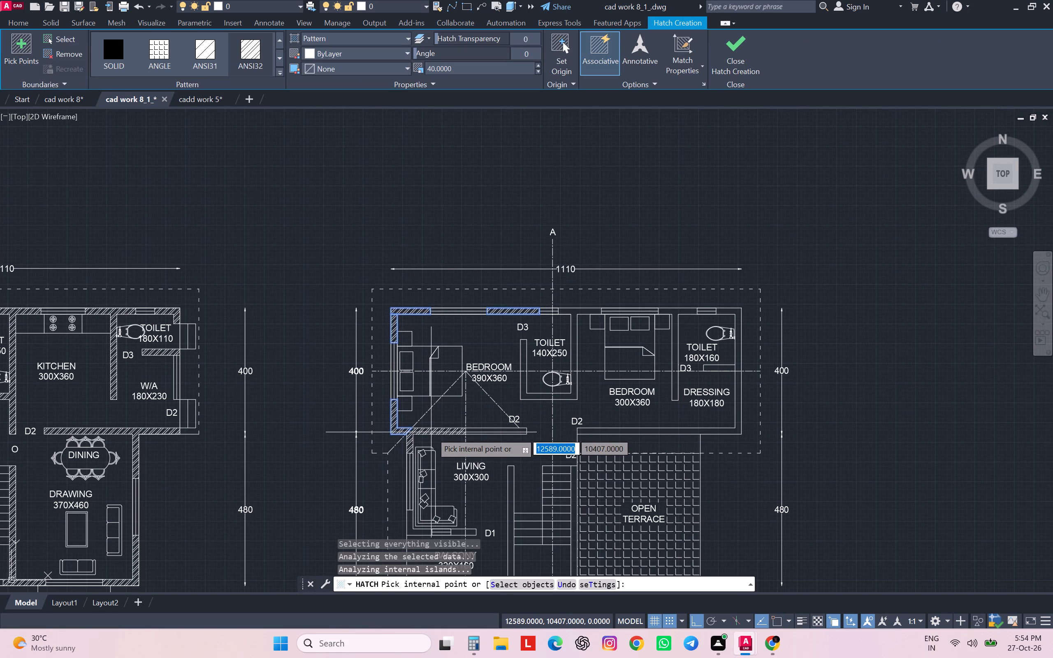
left_click(431, 432)
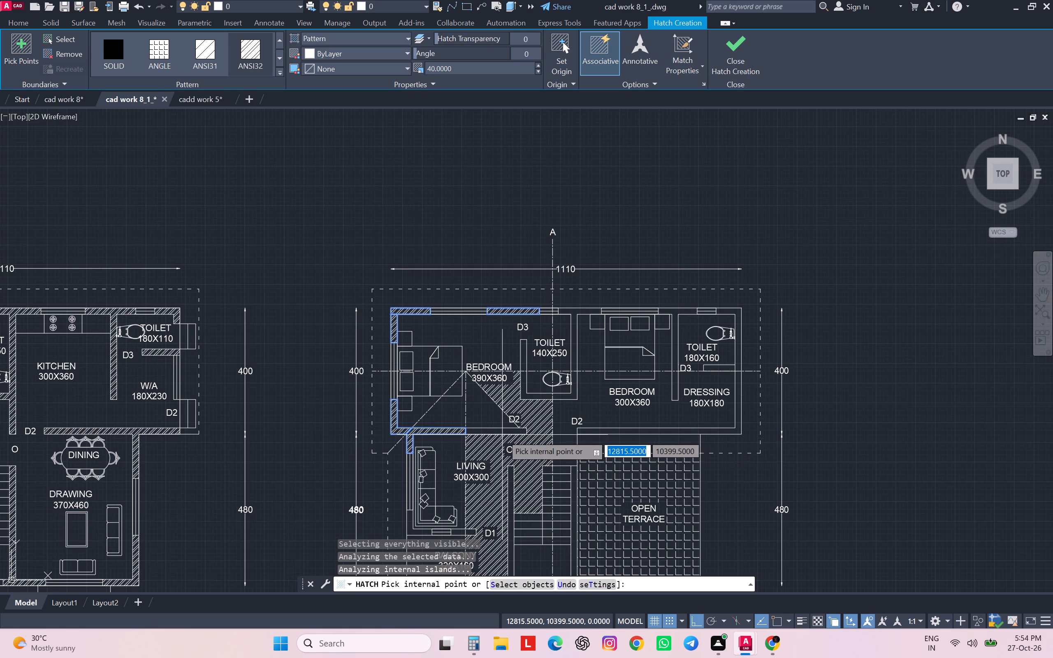
left_click(505, 433)
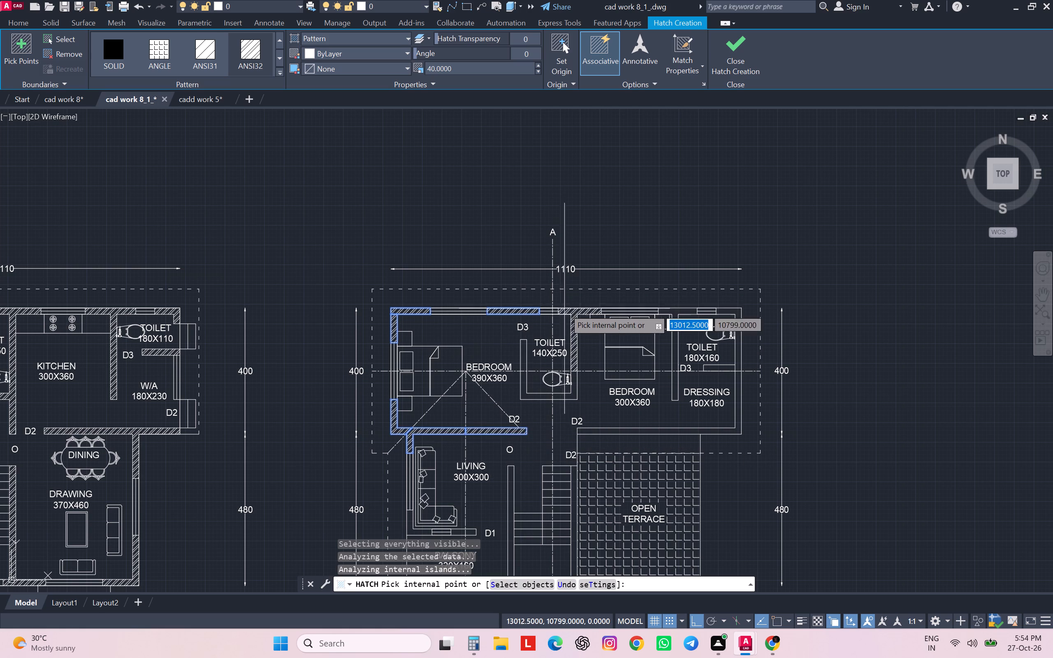
Add the first floor's remaining rear wall segments, the dressing room's outer wall and the 300X360 bedroom's front wall to the hatch.
left_click(575, 310)
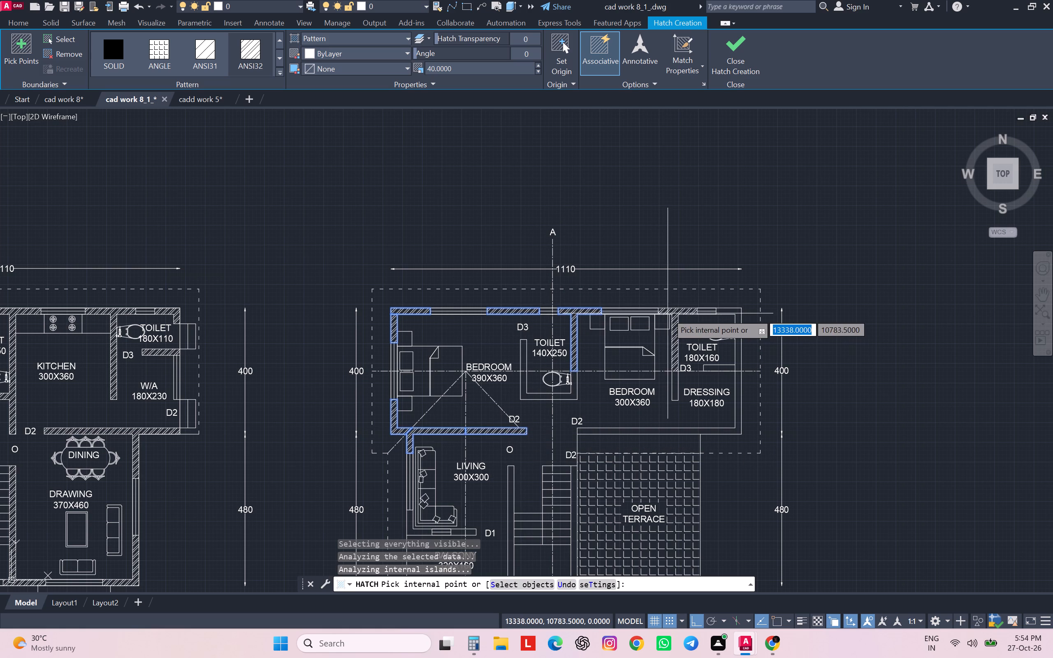
left_click(671, 310)
left_click(736, 311)
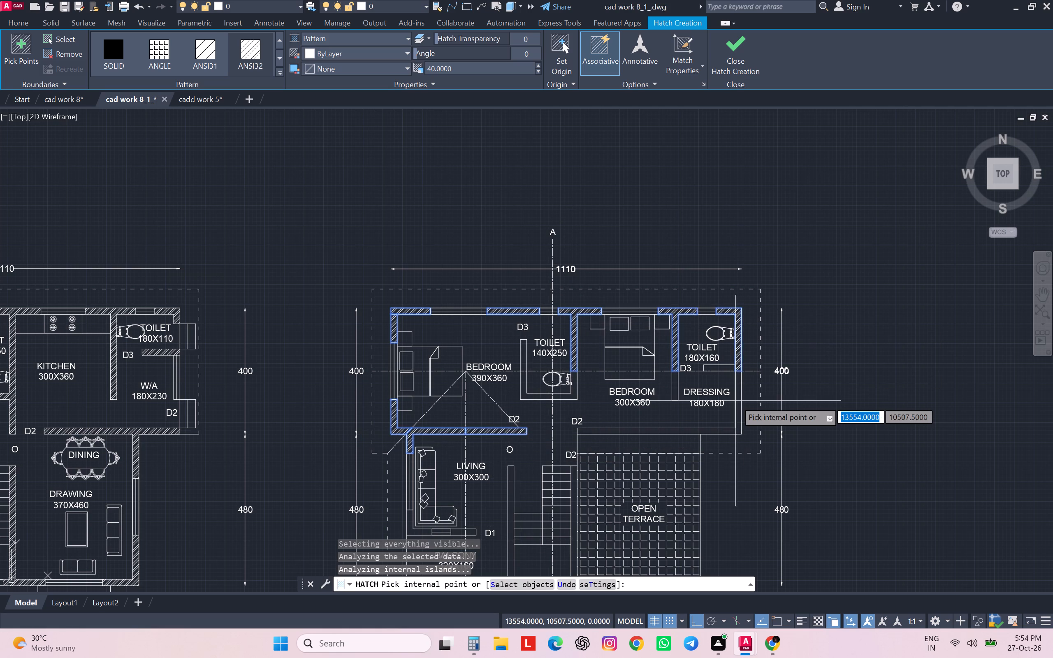
left_click(738, 403)
Add both first floor staircase side walls and alternate blocks of the opening in its front wall to the hatch.
scroll(715, 354, "down", 1)
scroll(715, 354, "up", 1)
scroll(715, 354, "down", 1)
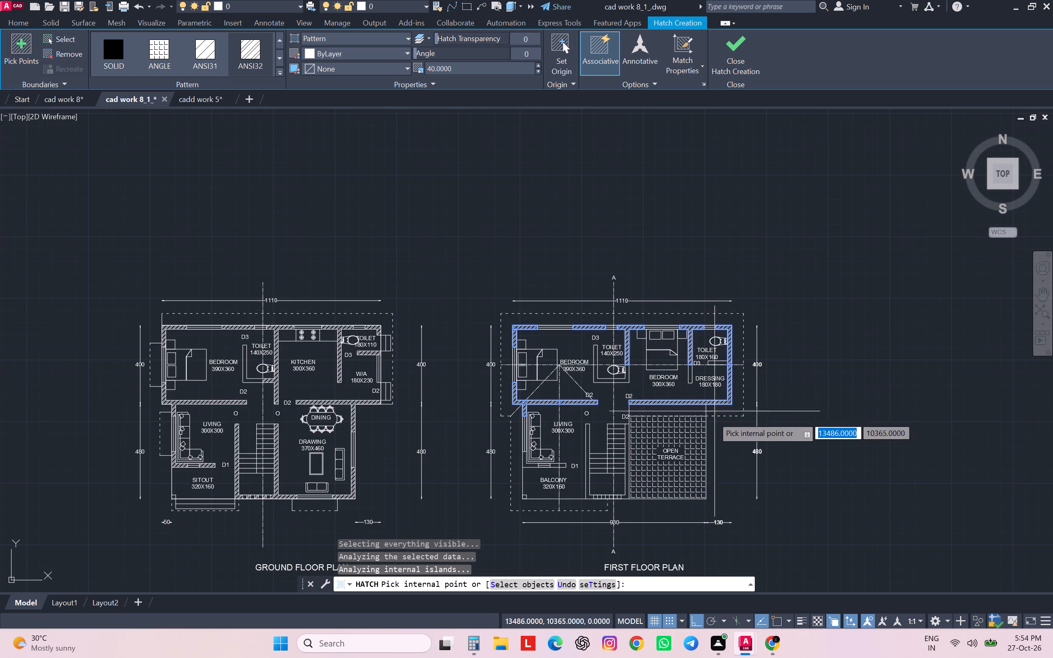
scroll(649, 491, "up", 1)
scroll(649, 491, "down", 1)
scroll(649, 491, "up", 1)
left_click(615, 503)
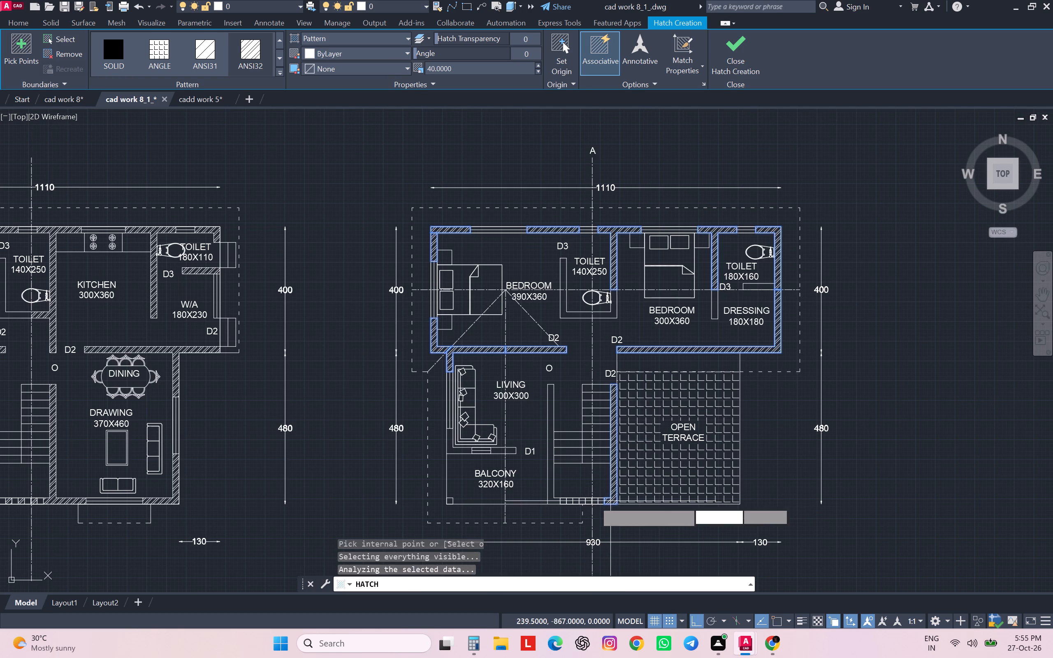
scroll(589, 502, "up", 3)
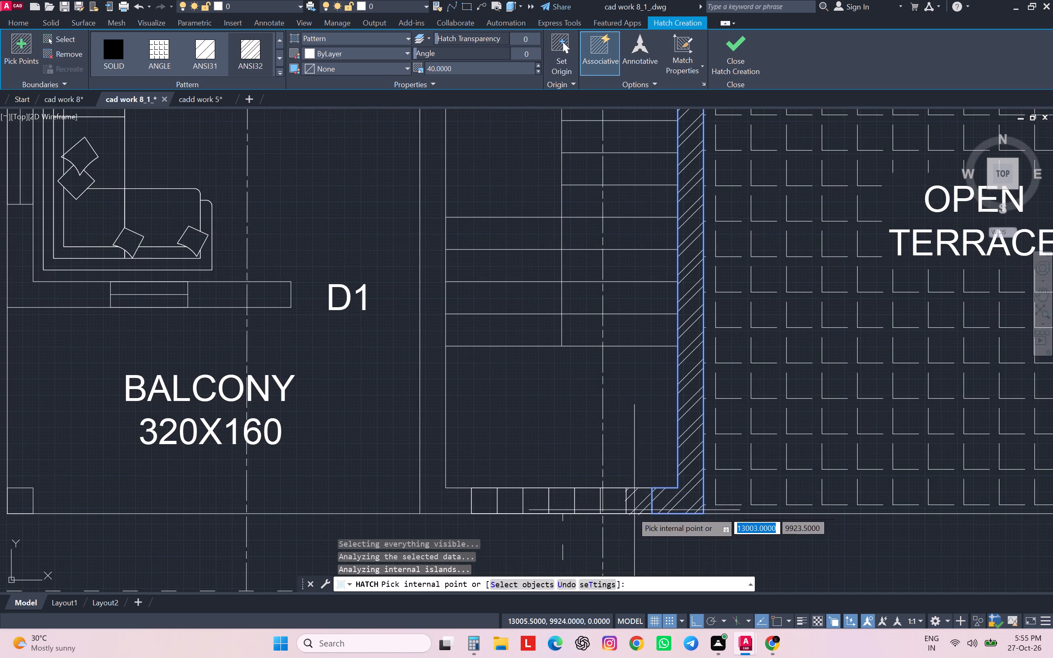
left_click(617, 512)
scroll(617, 512, "down", 1)
left_click(582, 511)
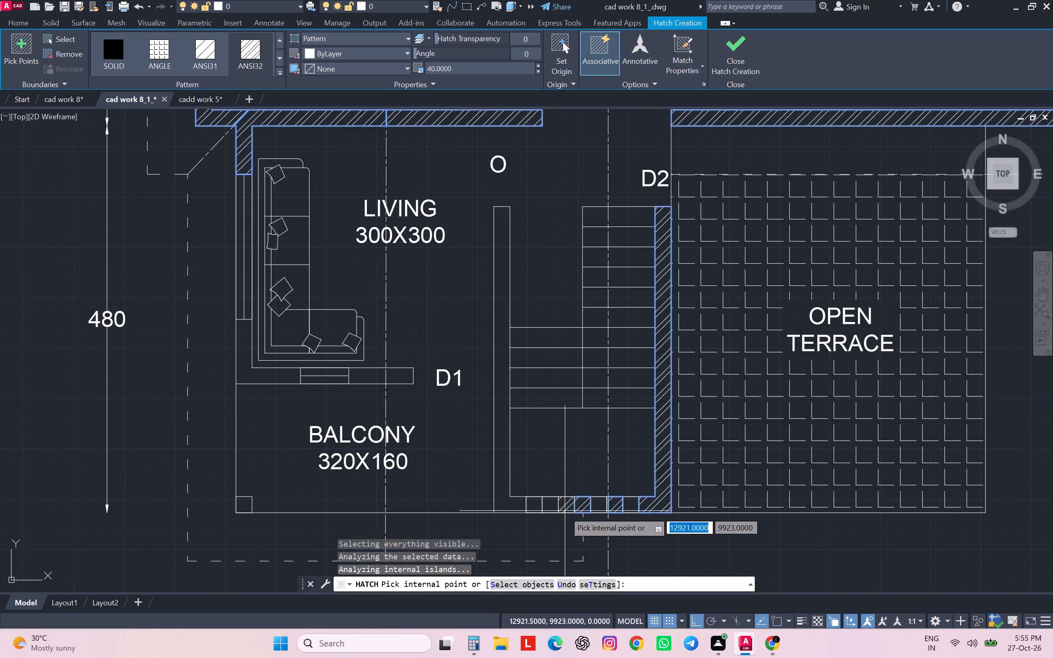
left_click_drag(556, 510, 552, 510)
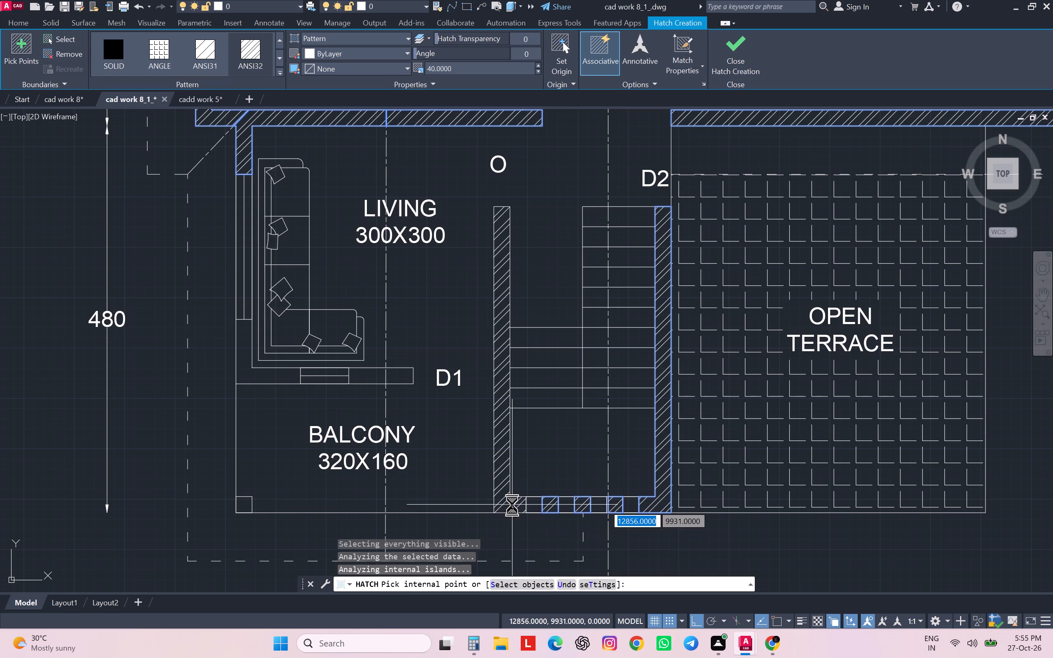
left_click(512, 505)
Add the wall segments on both sides of the window between the first floor living room and balcony to the hatch.
scroll(572, 431, "down", 1)
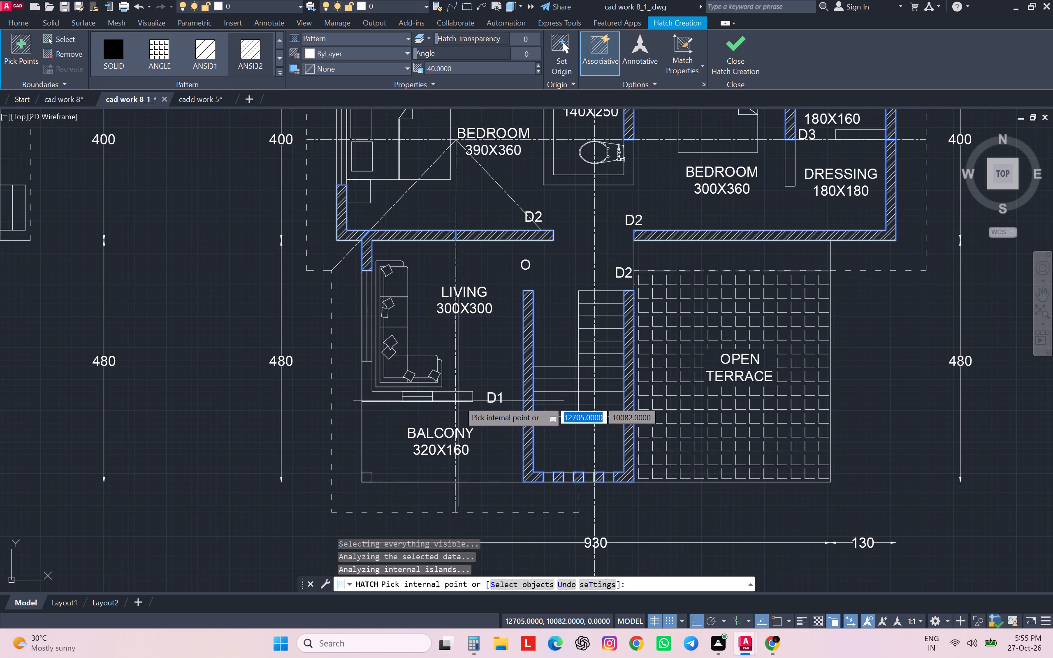
left_click(462, 397)
left_click(443, 401)
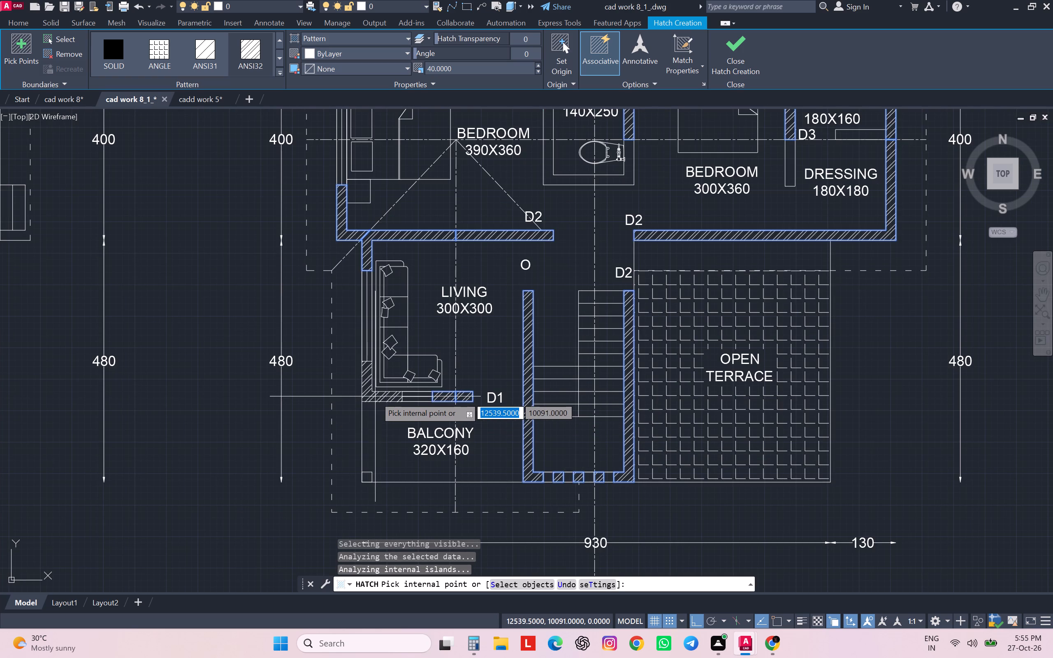
left_click(375, 396)
Add the remaining first floor partitions around the 140X250 toilet, the dressing room and the 180X160 toilet to the hatch.
scroll(632, 381, "down", 2)
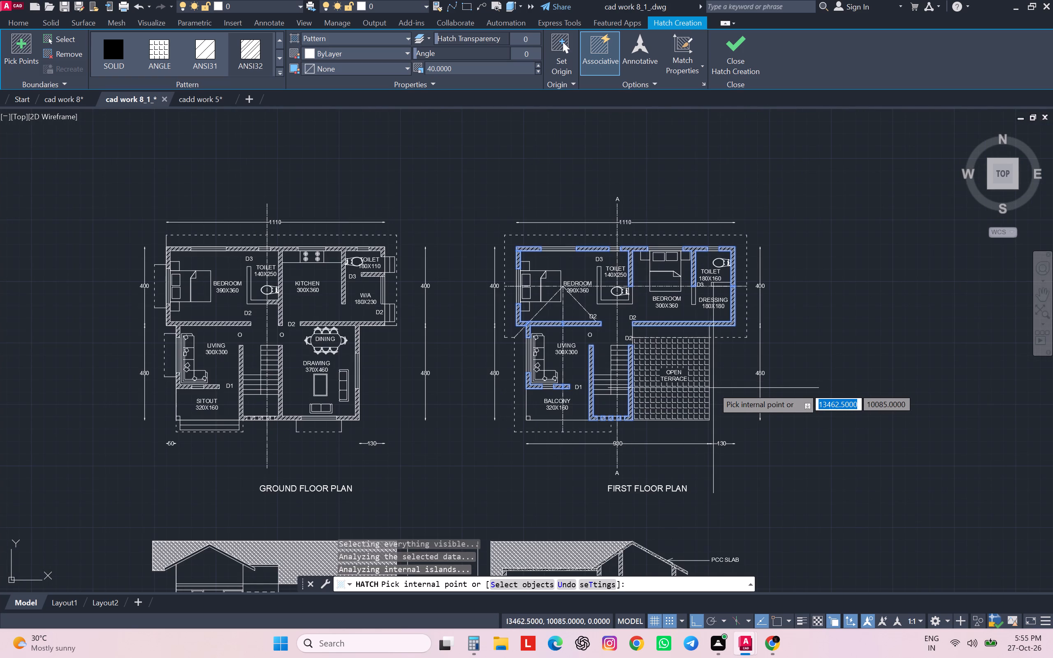
scroll(634, 299, "up", 2)
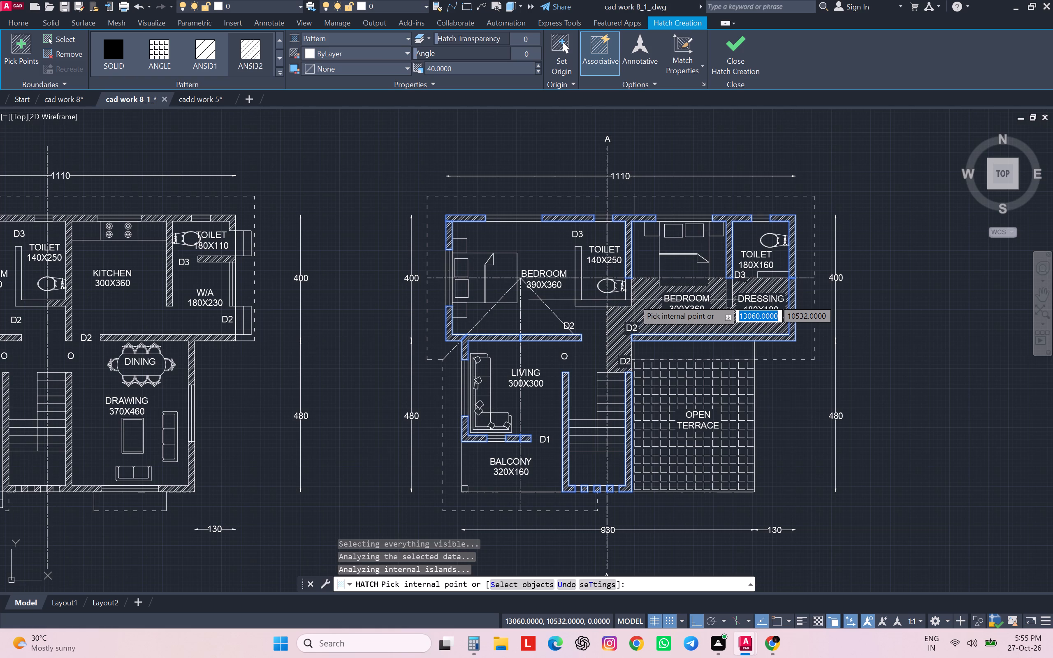
left_click(629, 295)
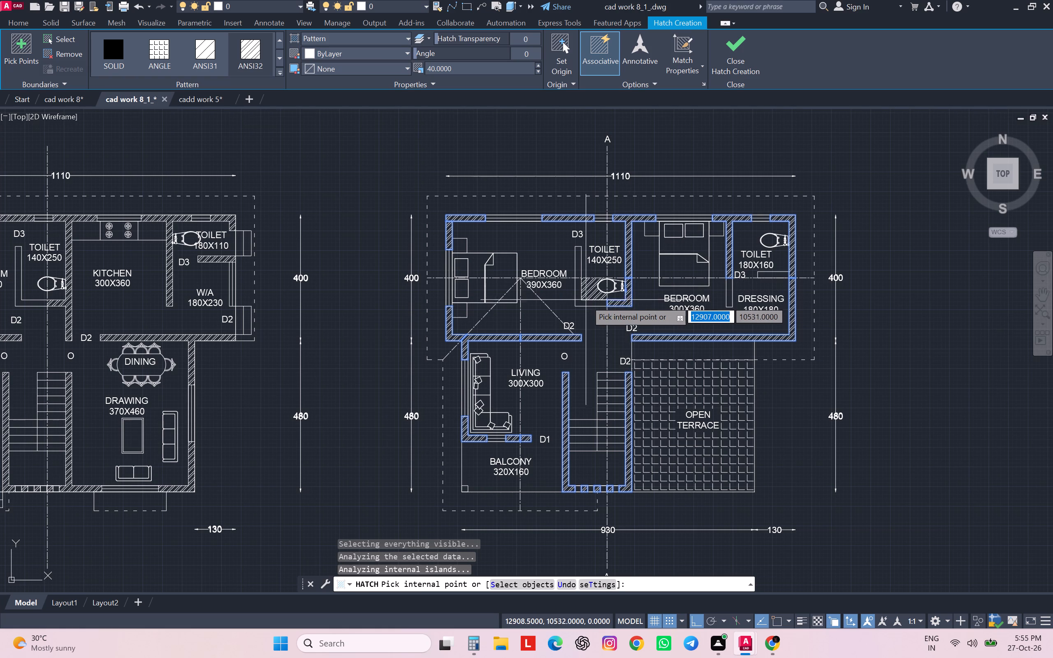
left_click_drag(585, 304, 585, 300)
left_click(581, 272)
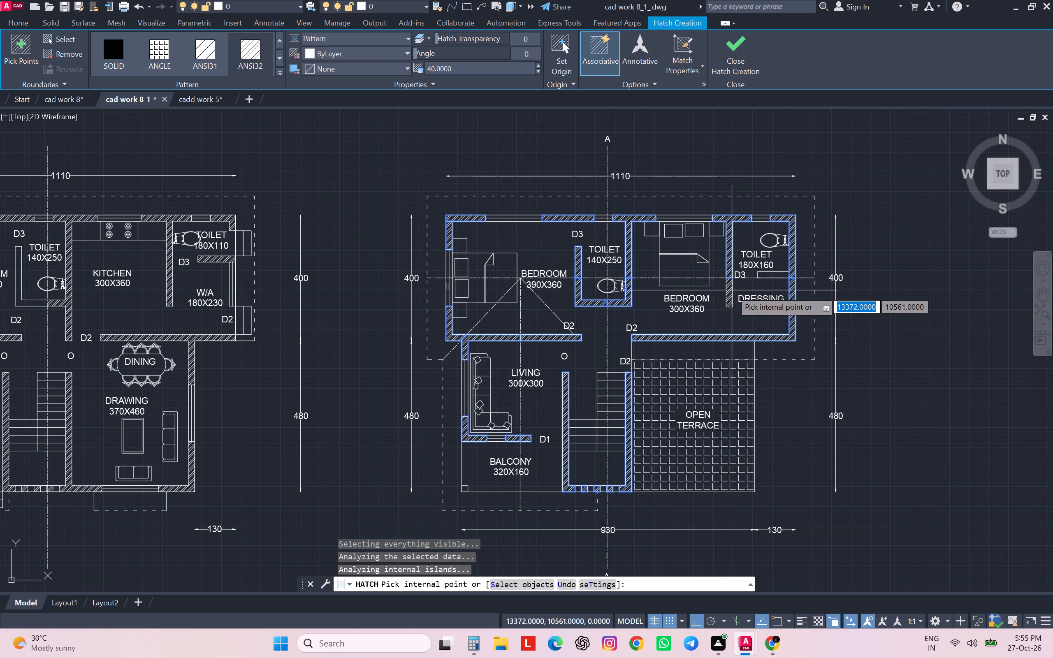
left_click(731, 290)
left_click(778, 274)
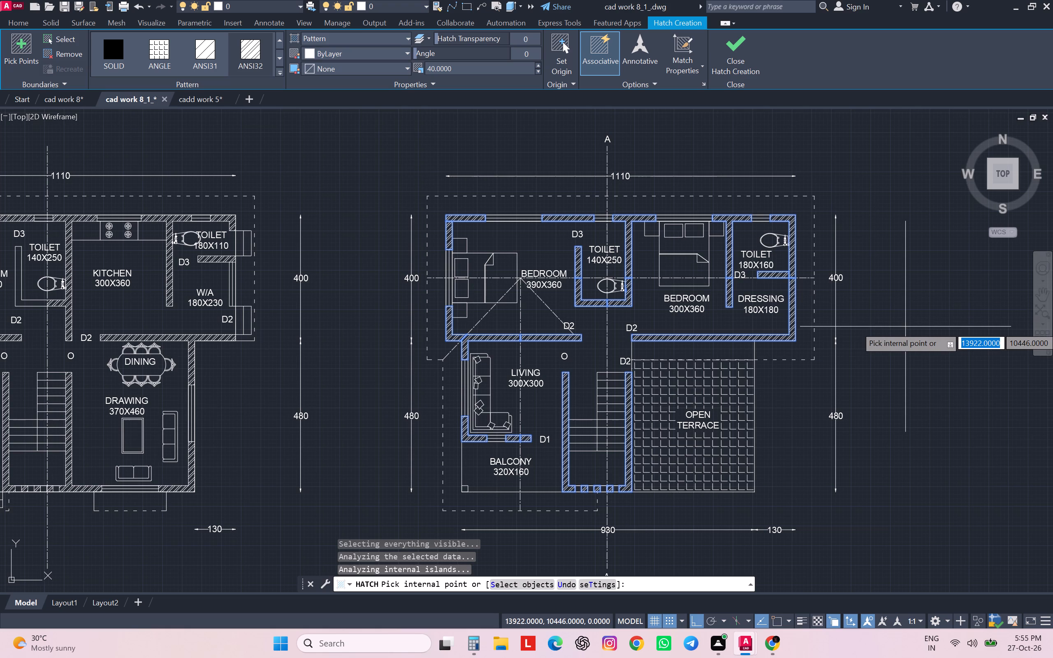
Hatch the missed L-shaped partition of the ground floor's 140X250 toilet and end the Hatch command.
scroll(907, 325, "down", 1)
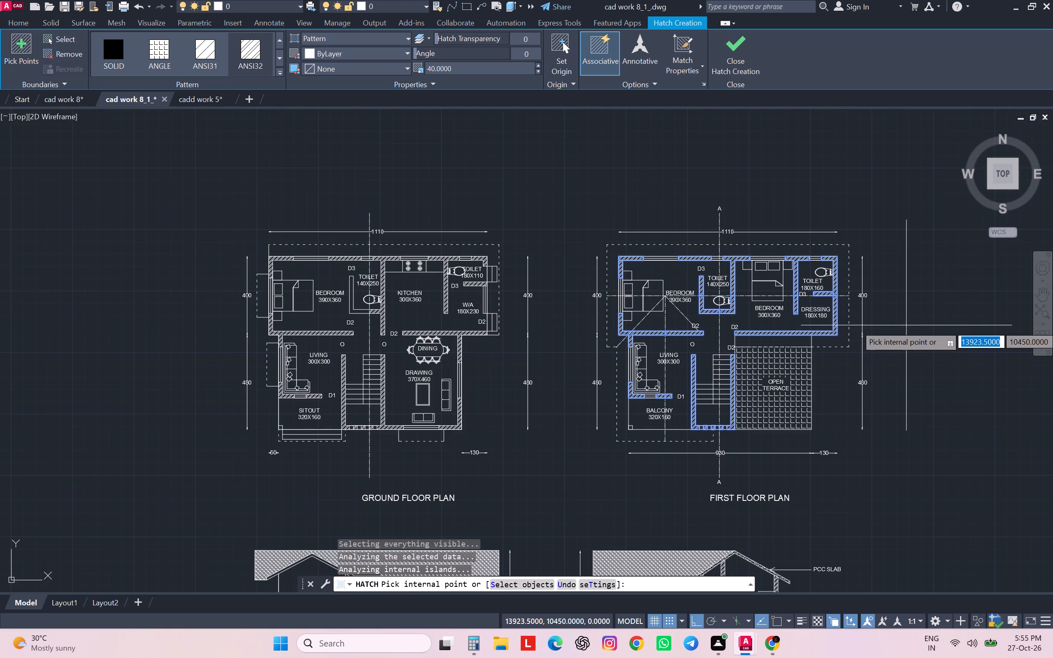
scroll(375, 300, "up", 3)
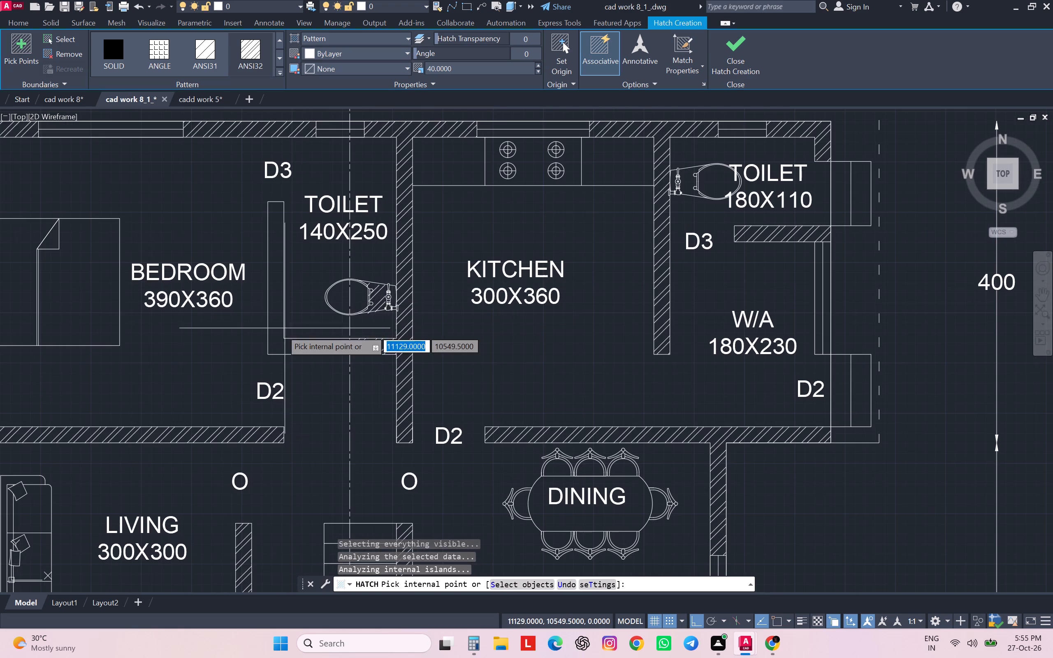
left_click(277, 329)
scroll(471, 266, "up", 1)
scroll(471, 266, "down", 2)
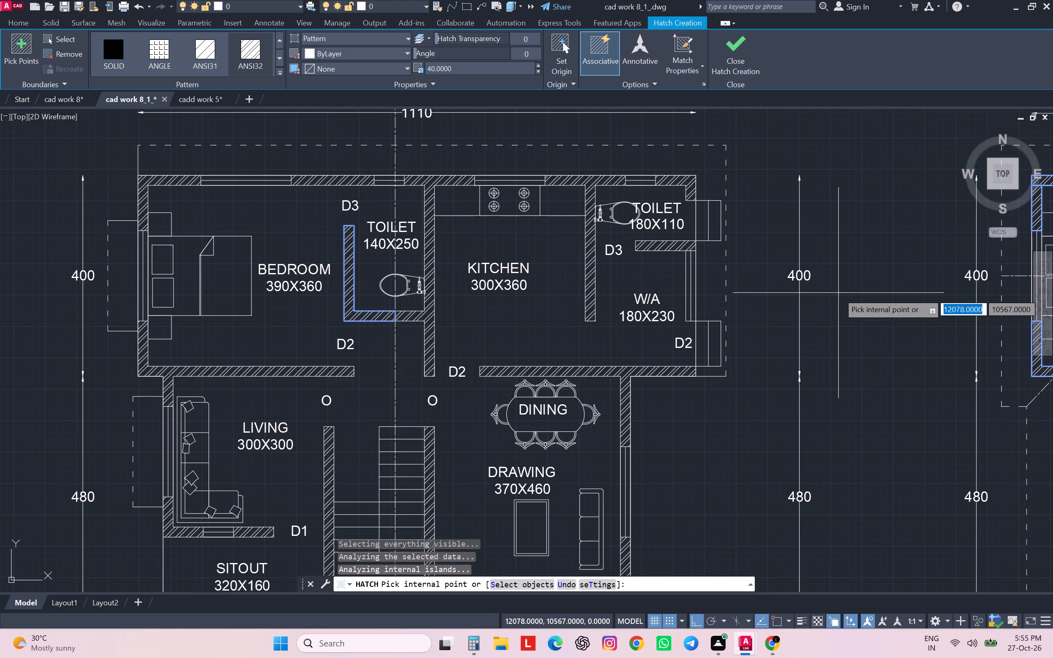
scroll(838, 293, "down", 1)
key("Escape")
key("Escape")
key("Escape")
key("Escape")
key("Escape")
Start plotting a single sheet and apply the <Previous plot> page setup.
scroll(838, 291, "down", 2)
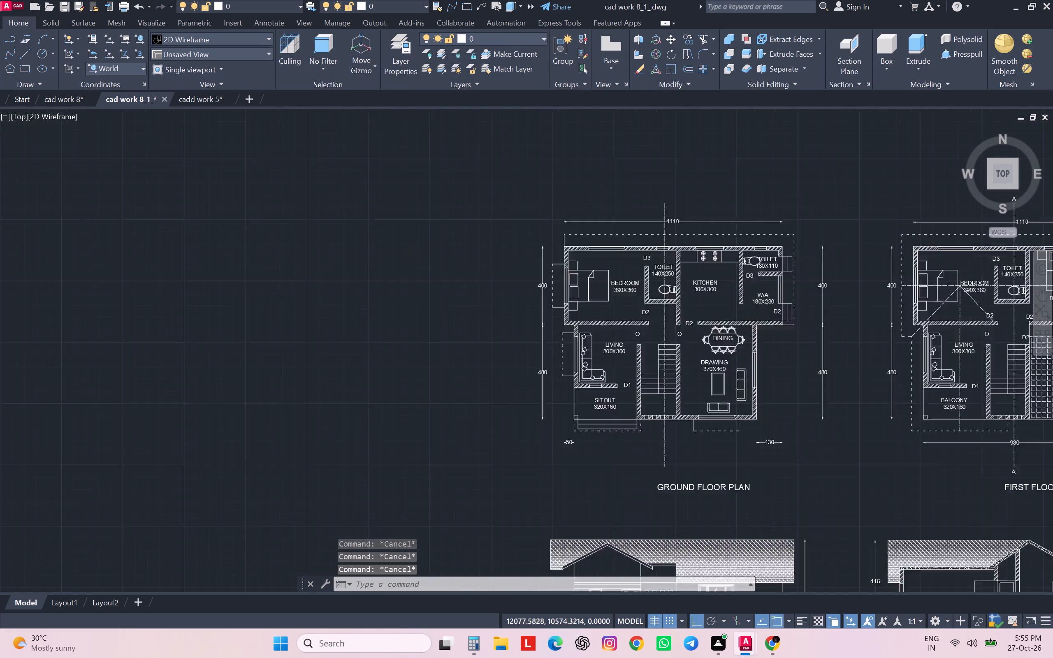
scroll(838, 291, "down", 1)
key("ctrl+p")
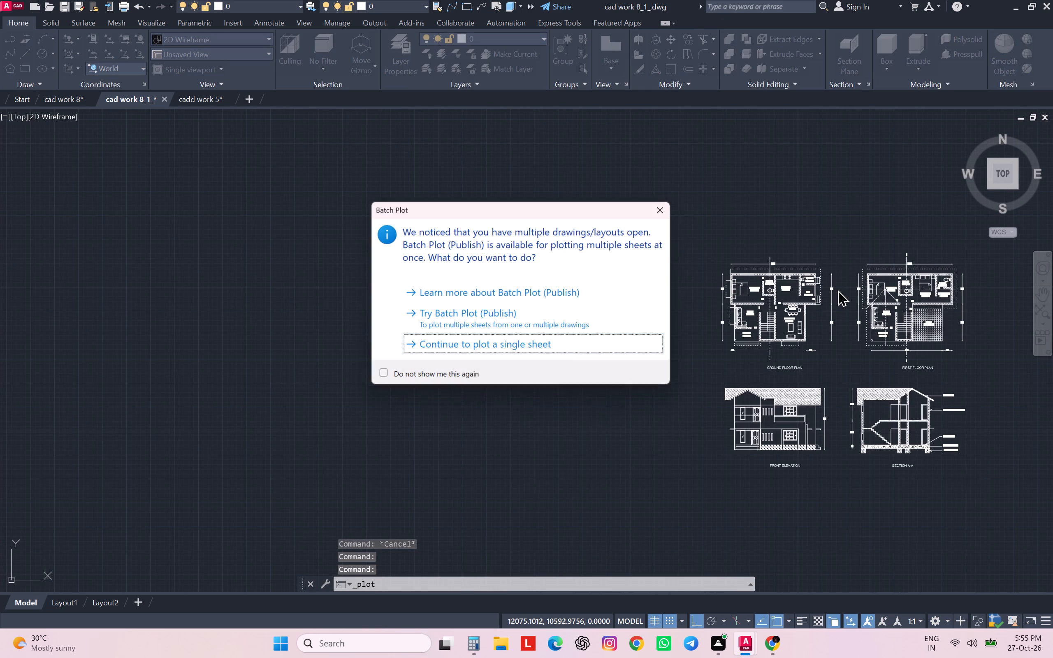
left_click(547, 348)
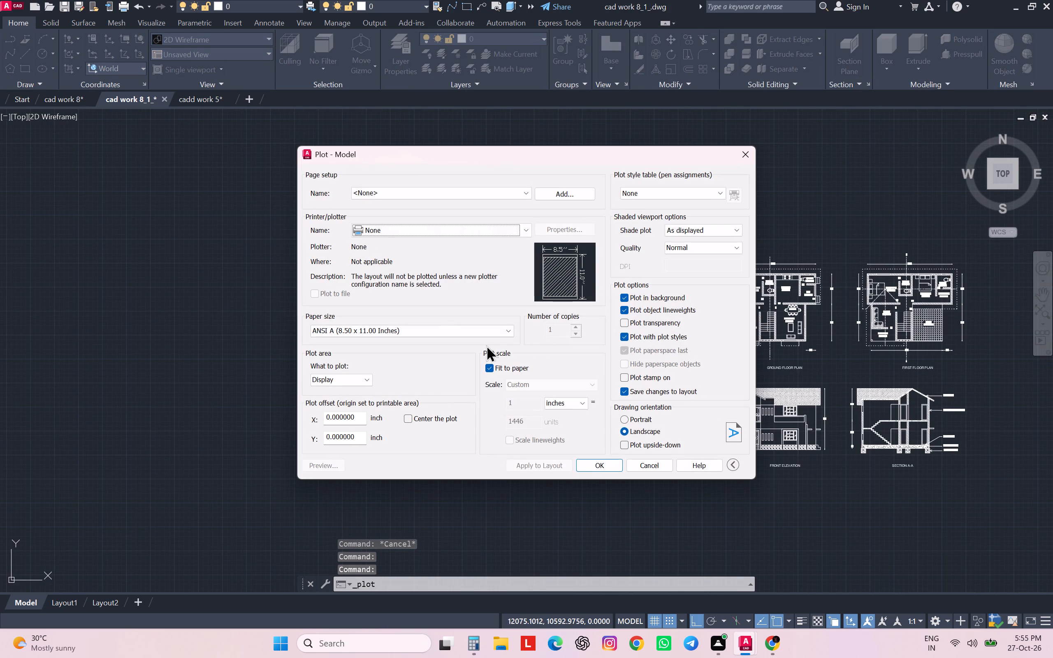
left_click(396, 188)
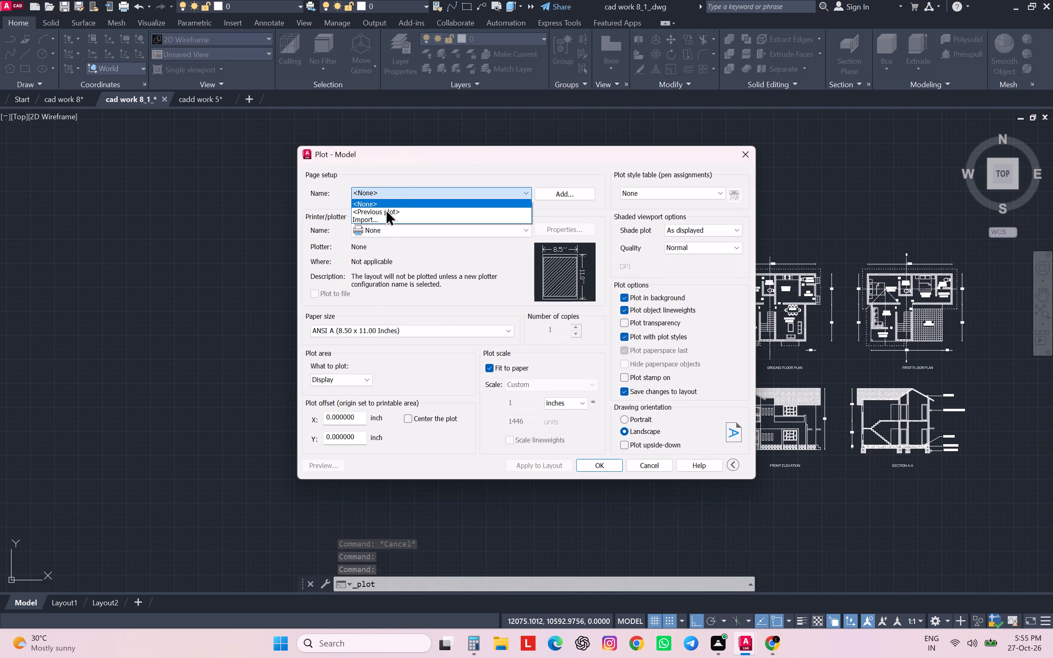
left_click(383, 213)
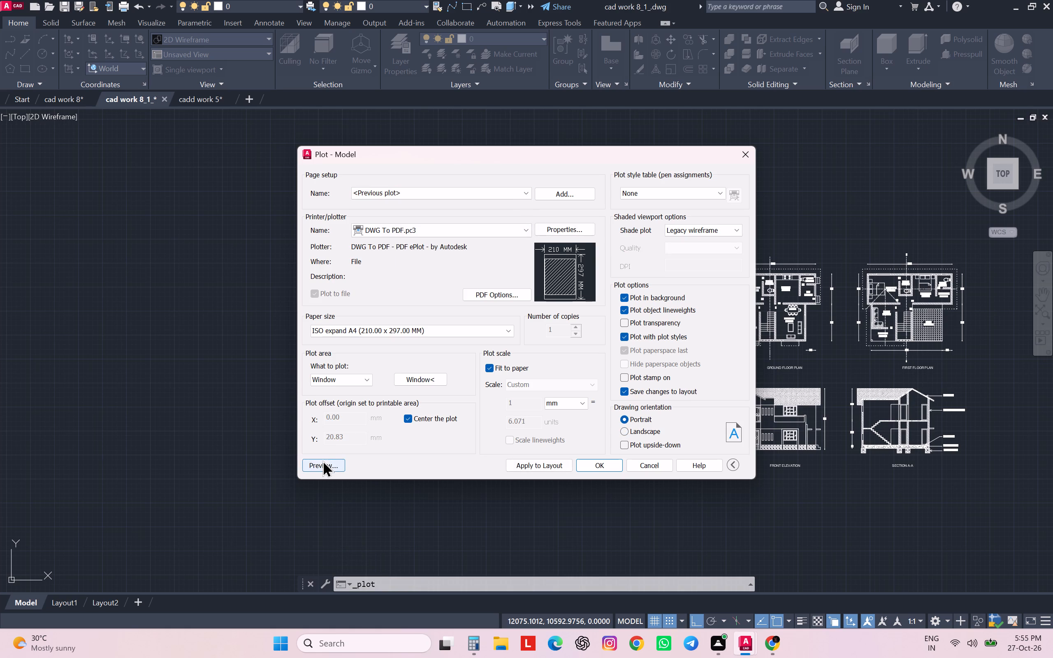
Define the plot window around both floor plans, the front elevation and section A-A.
left_click(429, 376)
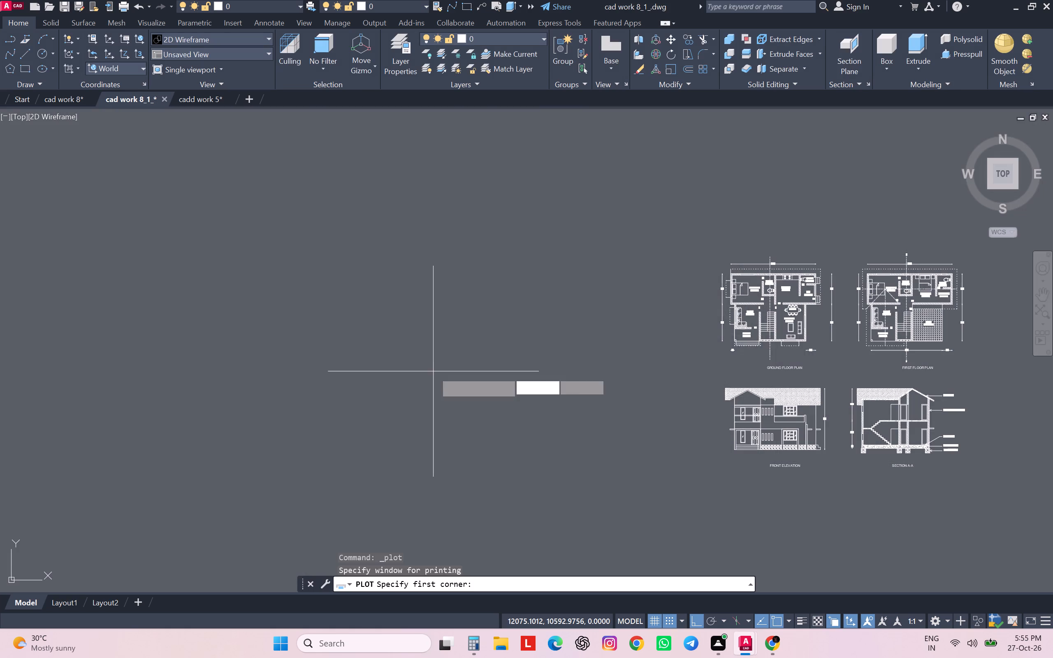
left_click(988, 246)
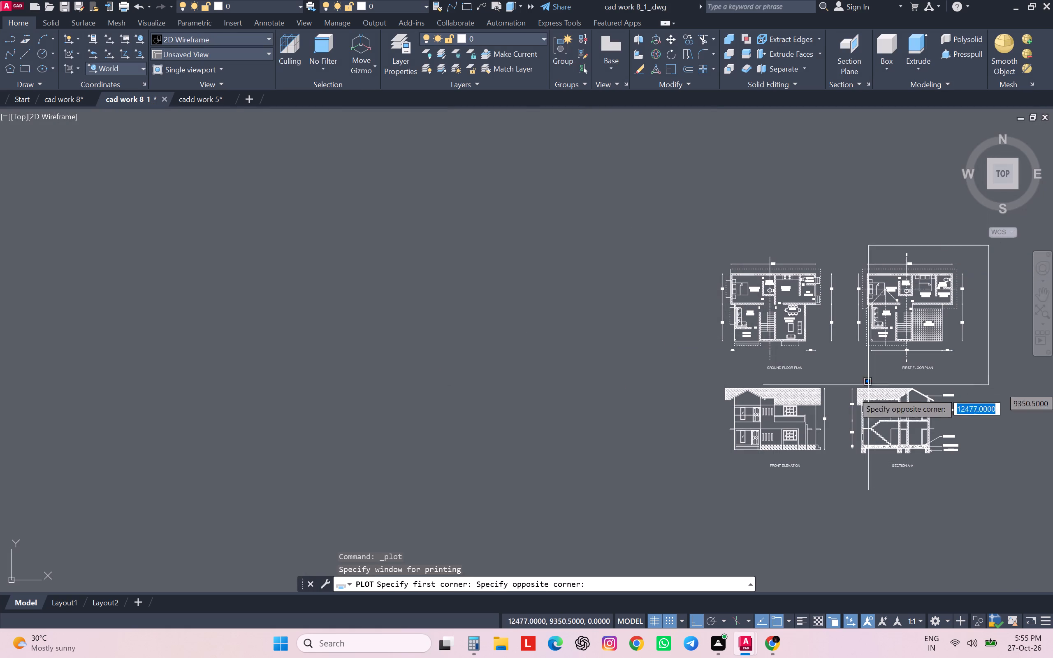
left_click(701, 483)
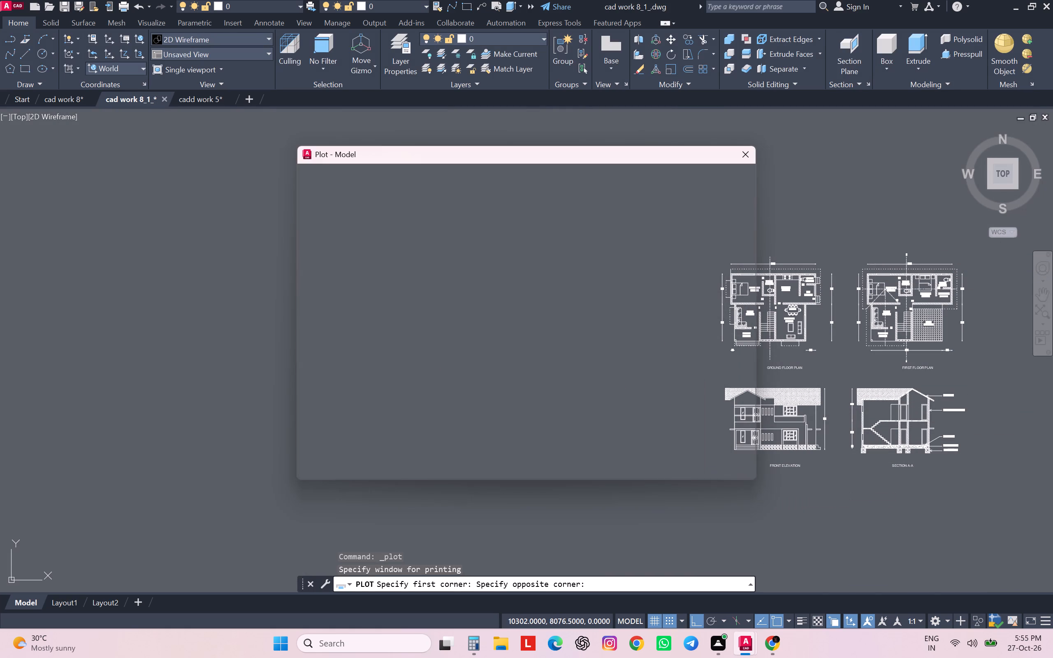
Preview the plot and examine the floor plans, elevation and section up close.
left_click(324, 466)
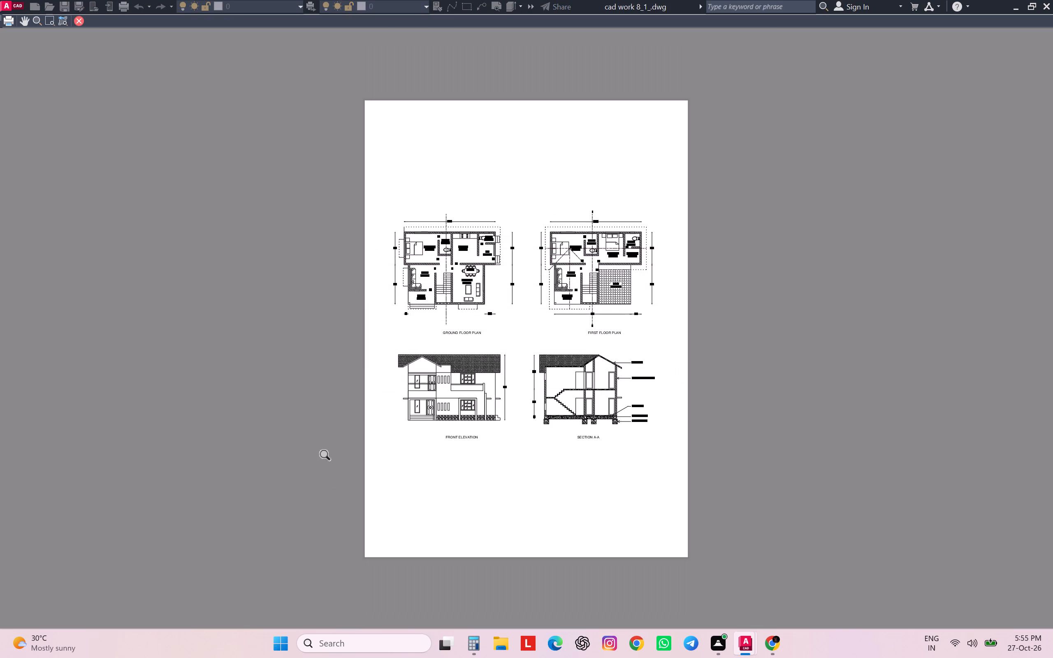
scroll(570, 353, "up", 1)
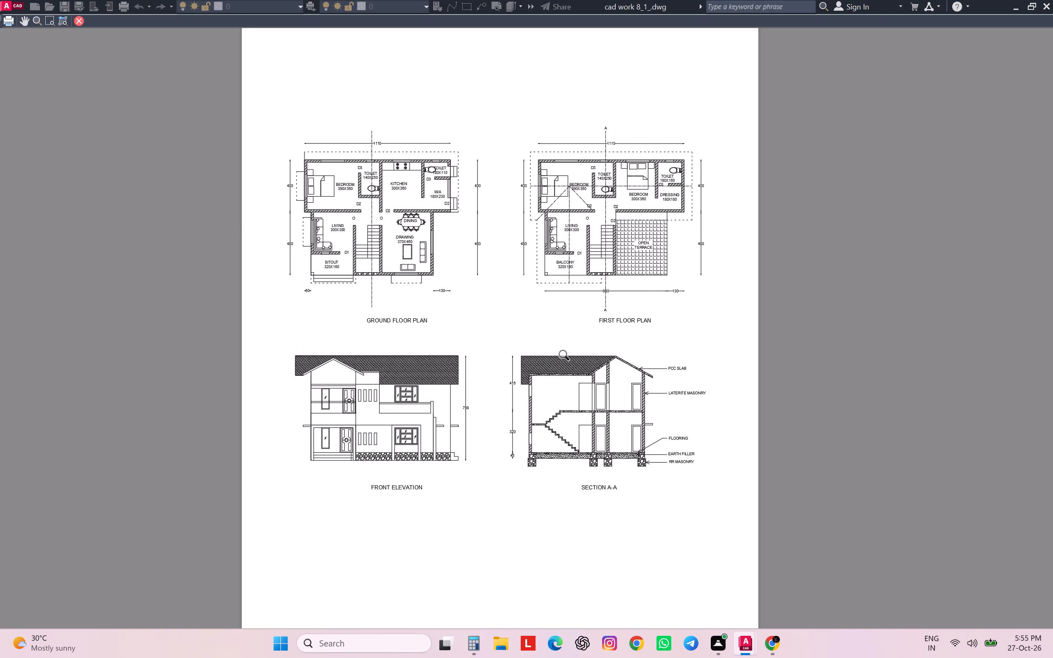
scroll(566, 357, "up", 1)
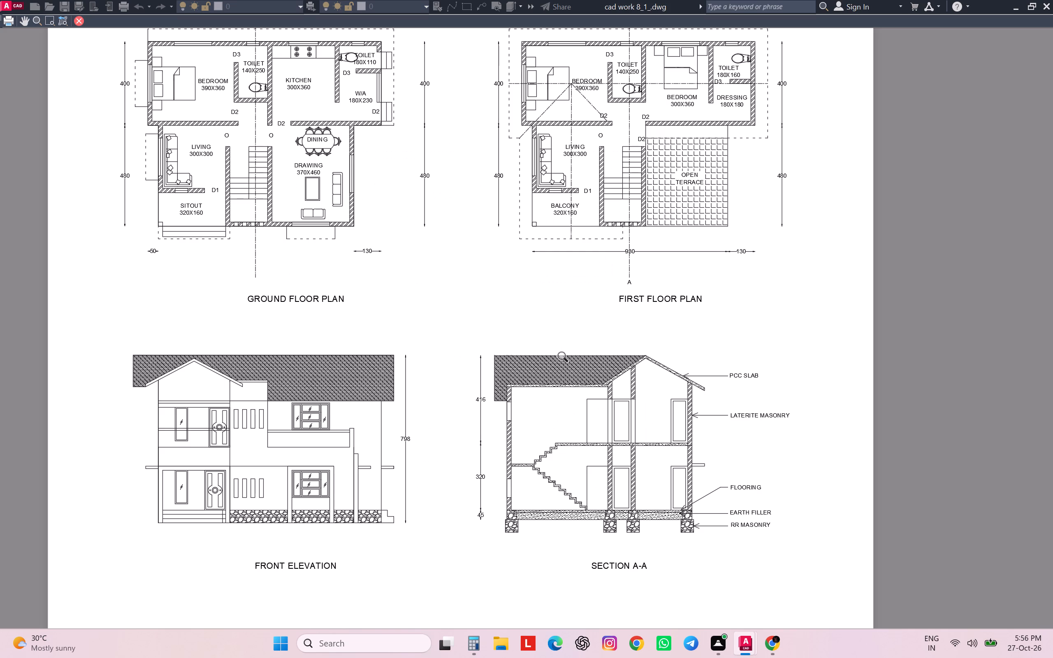
Close the preview and plot the sheet to PDF, saving it in Documents as cad work 8_1_-Model.pdf.
key("Escape")
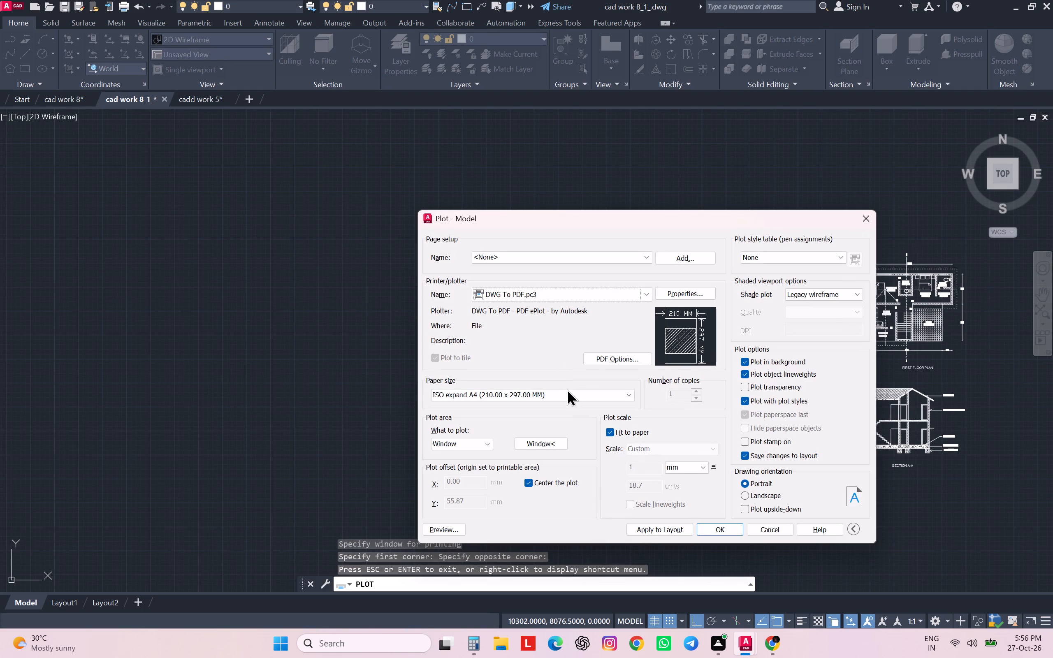
left_click(721, 532)
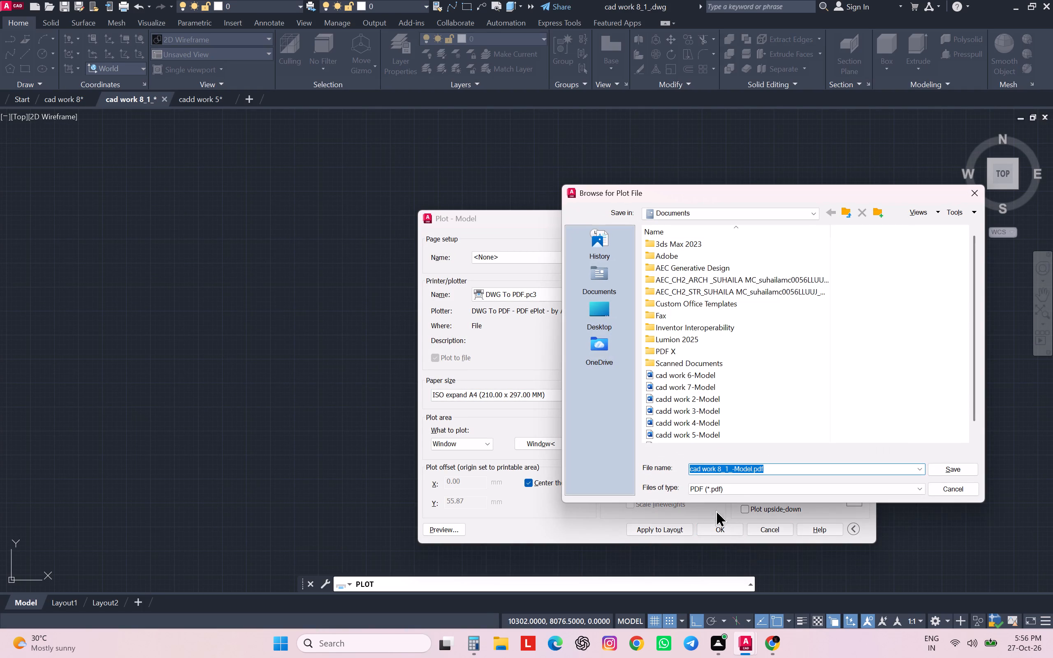
left_click(602, 290)
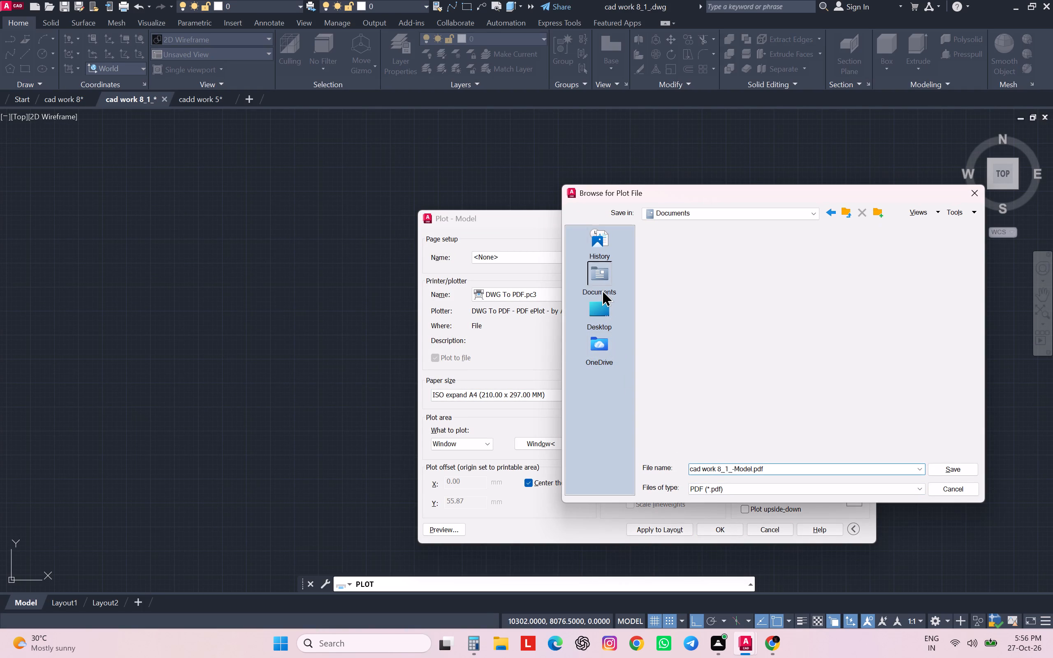
left_click(602, 314)
left_click(610, 284)
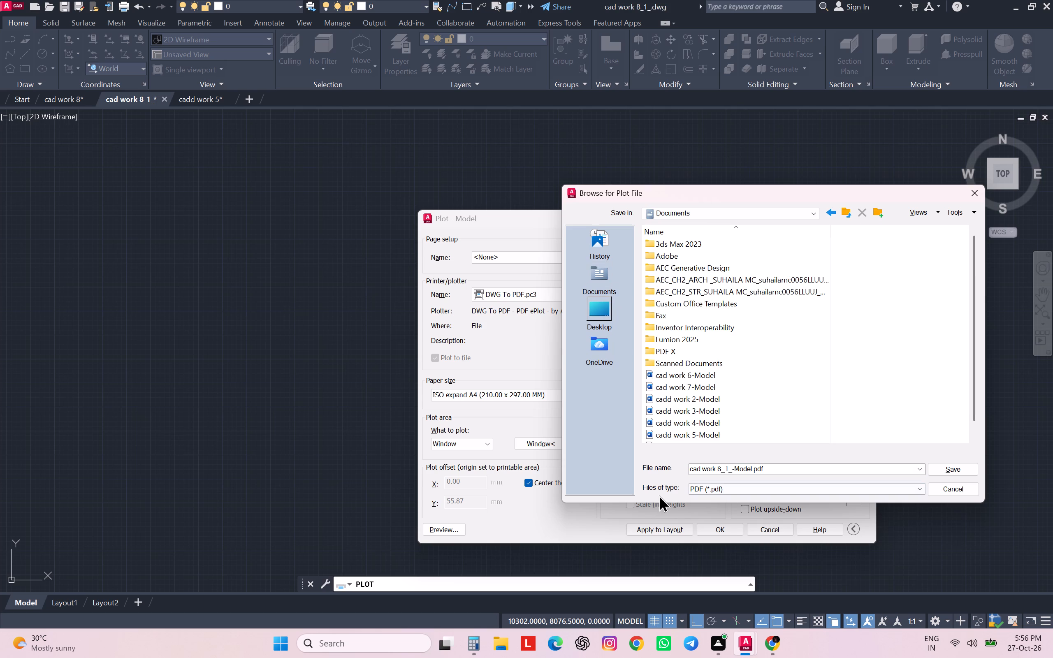
left_click(598, 279)
left_click(947, 472)
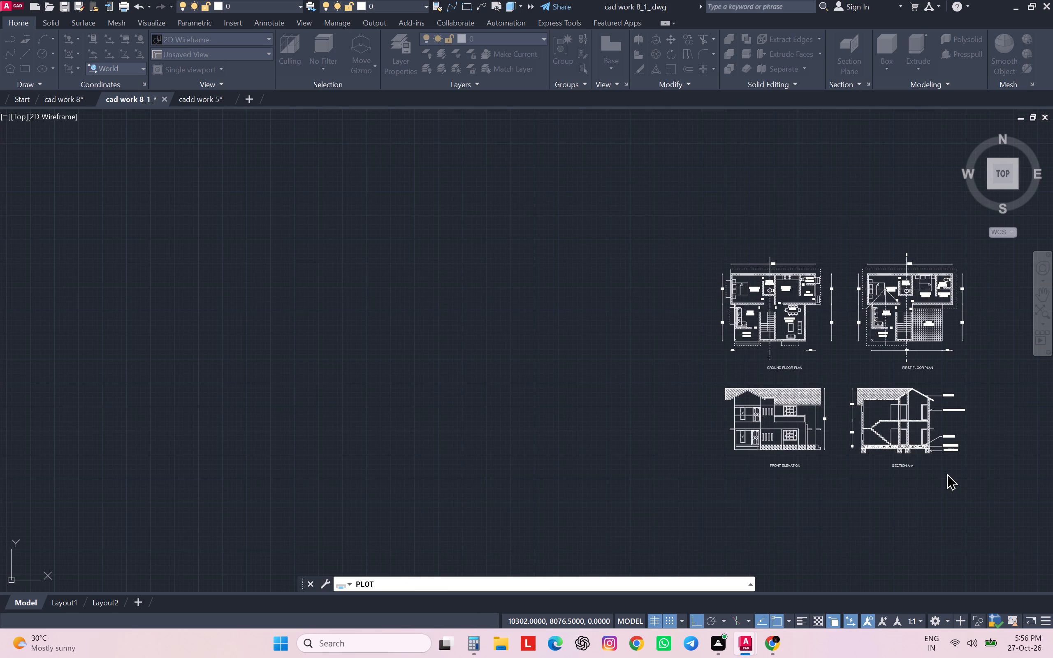